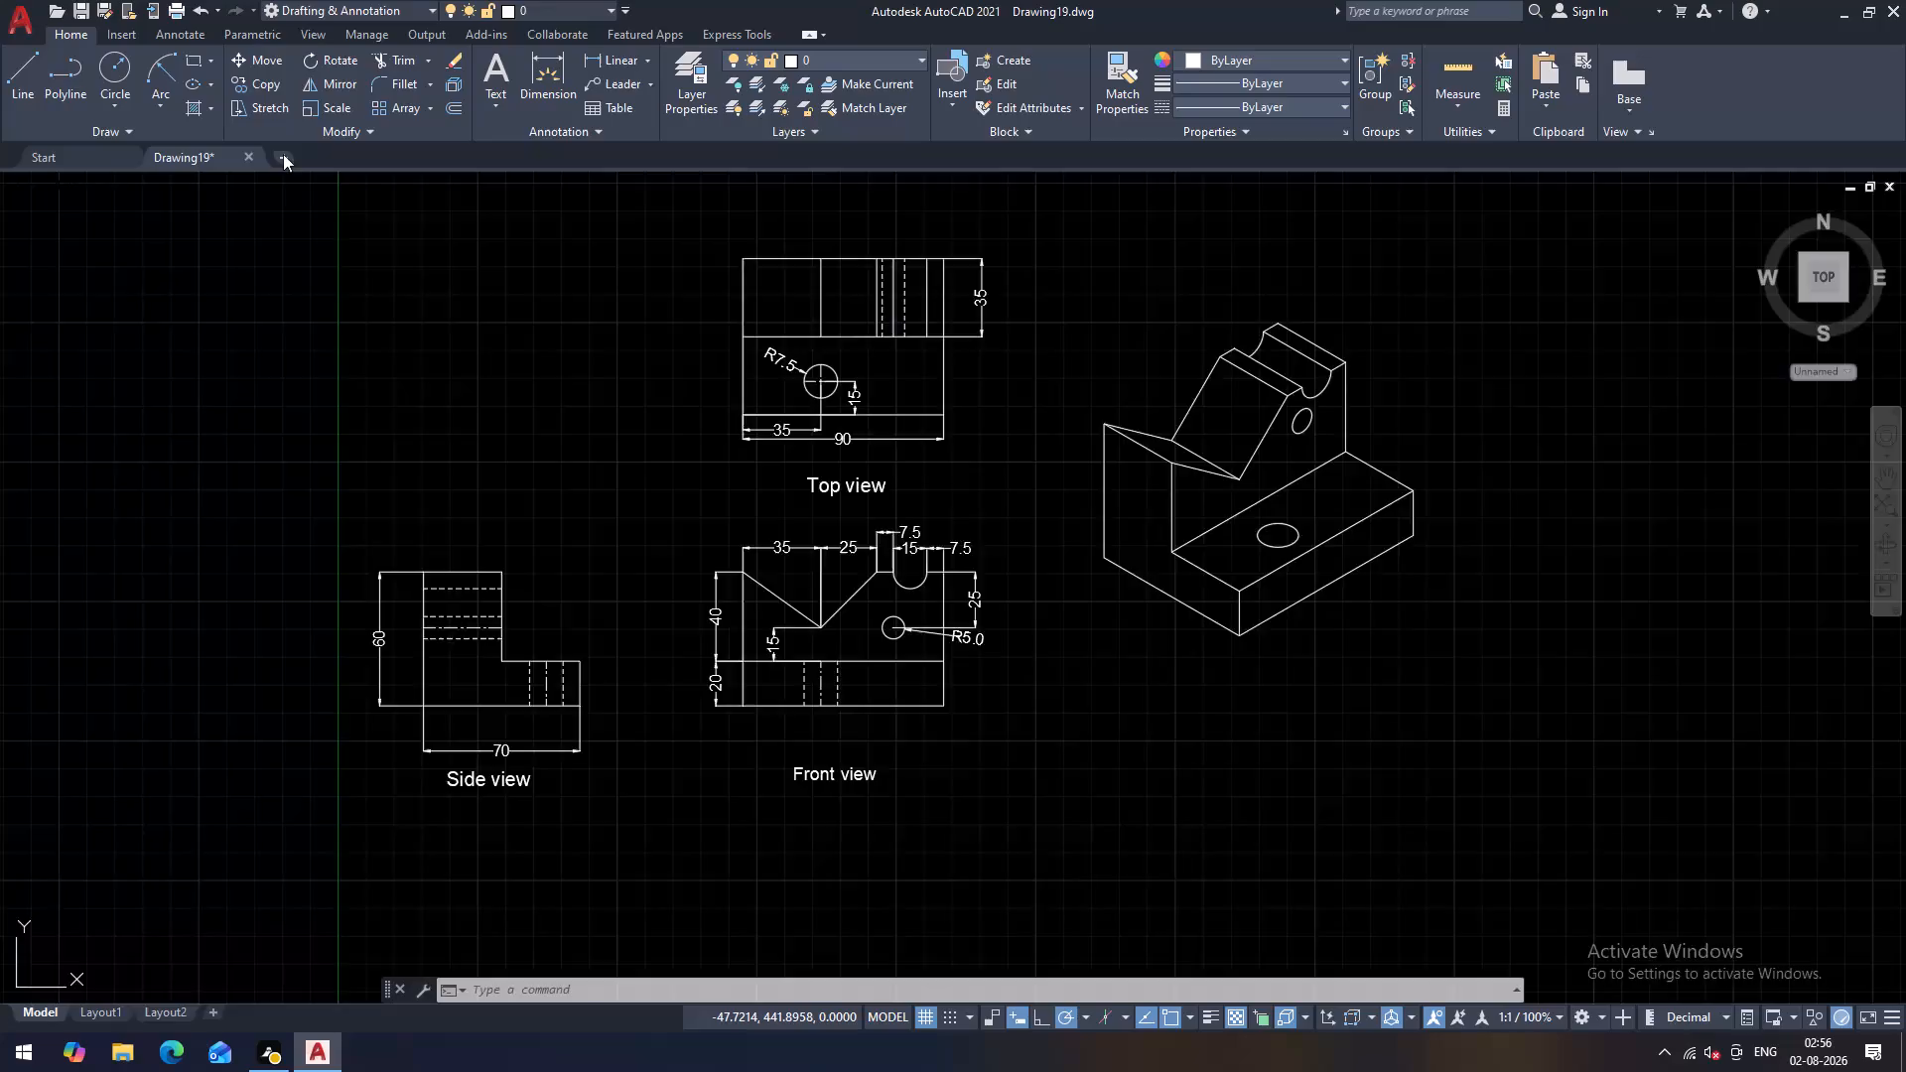
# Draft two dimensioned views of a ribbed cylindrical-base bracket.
# Close the Drawing19 drawing.
pyautogui.click(249, 154)
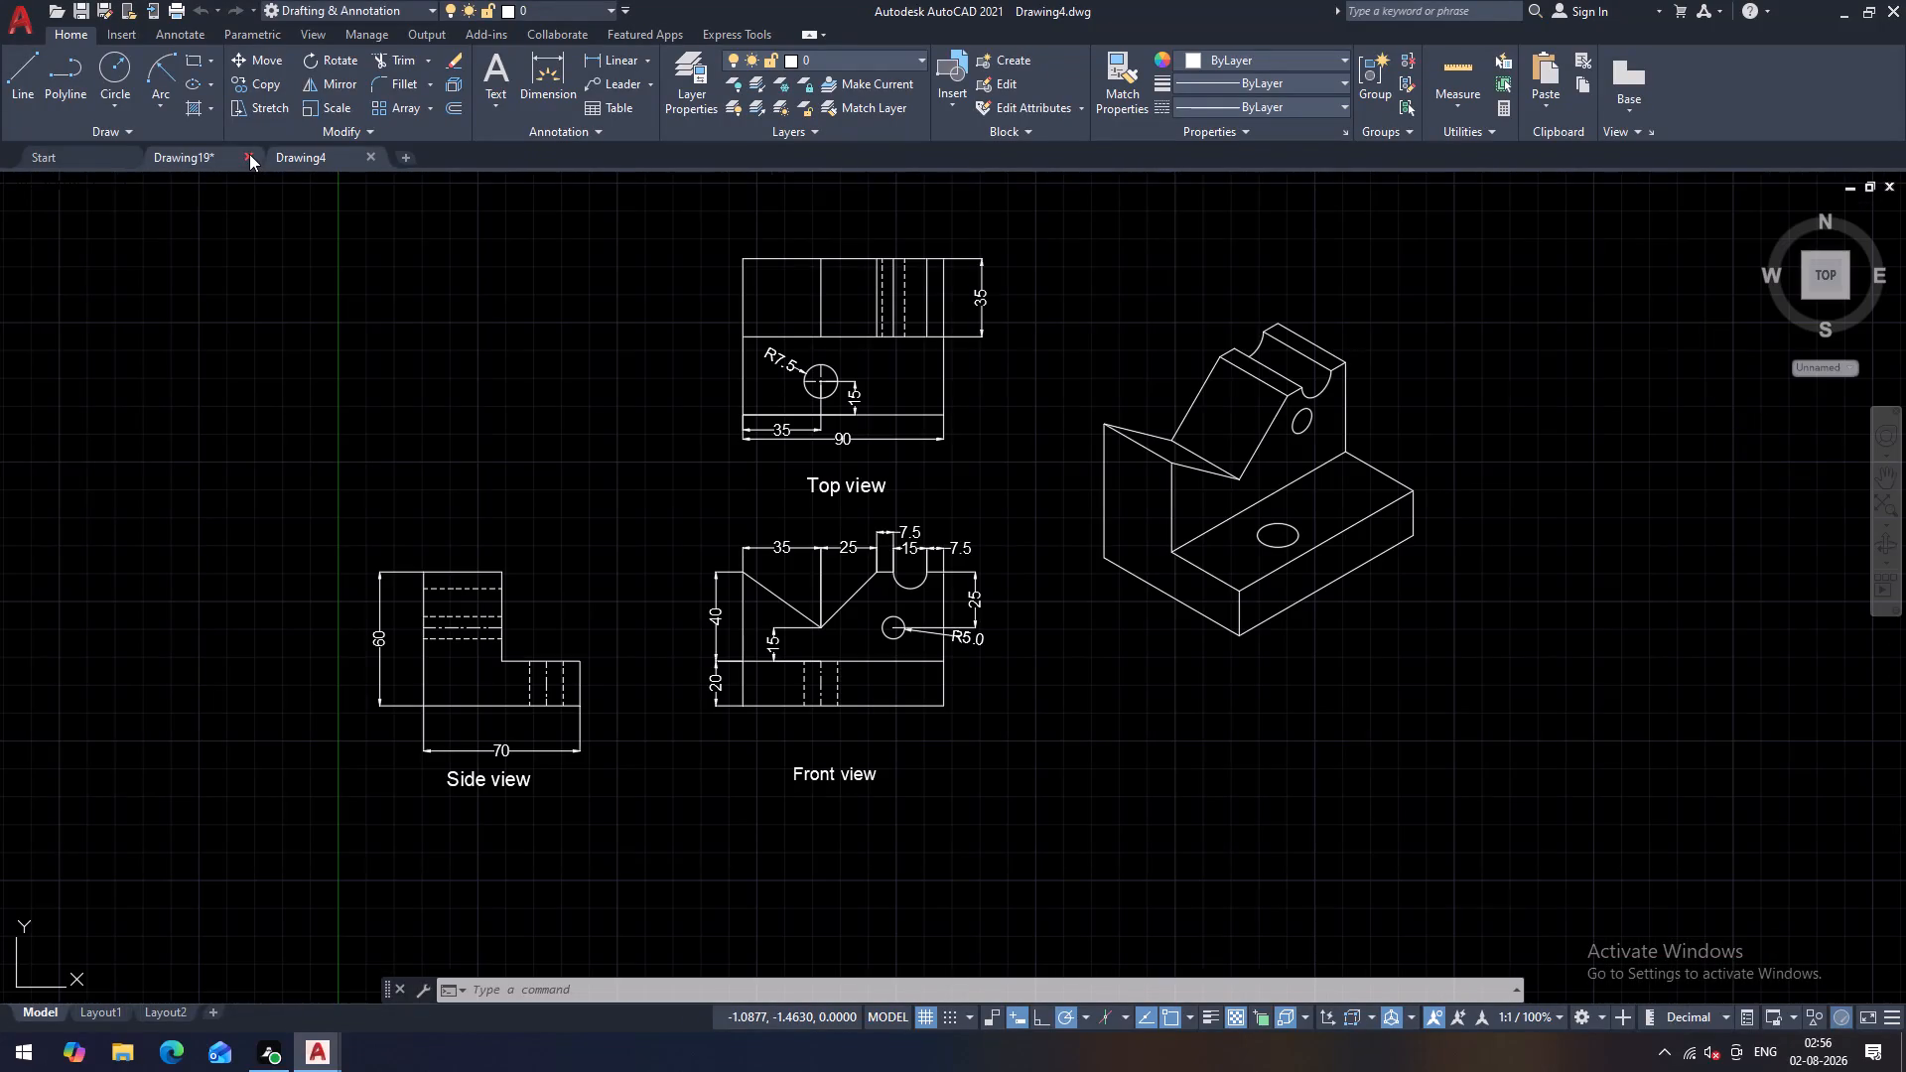
pyautogui.click(995, 575)
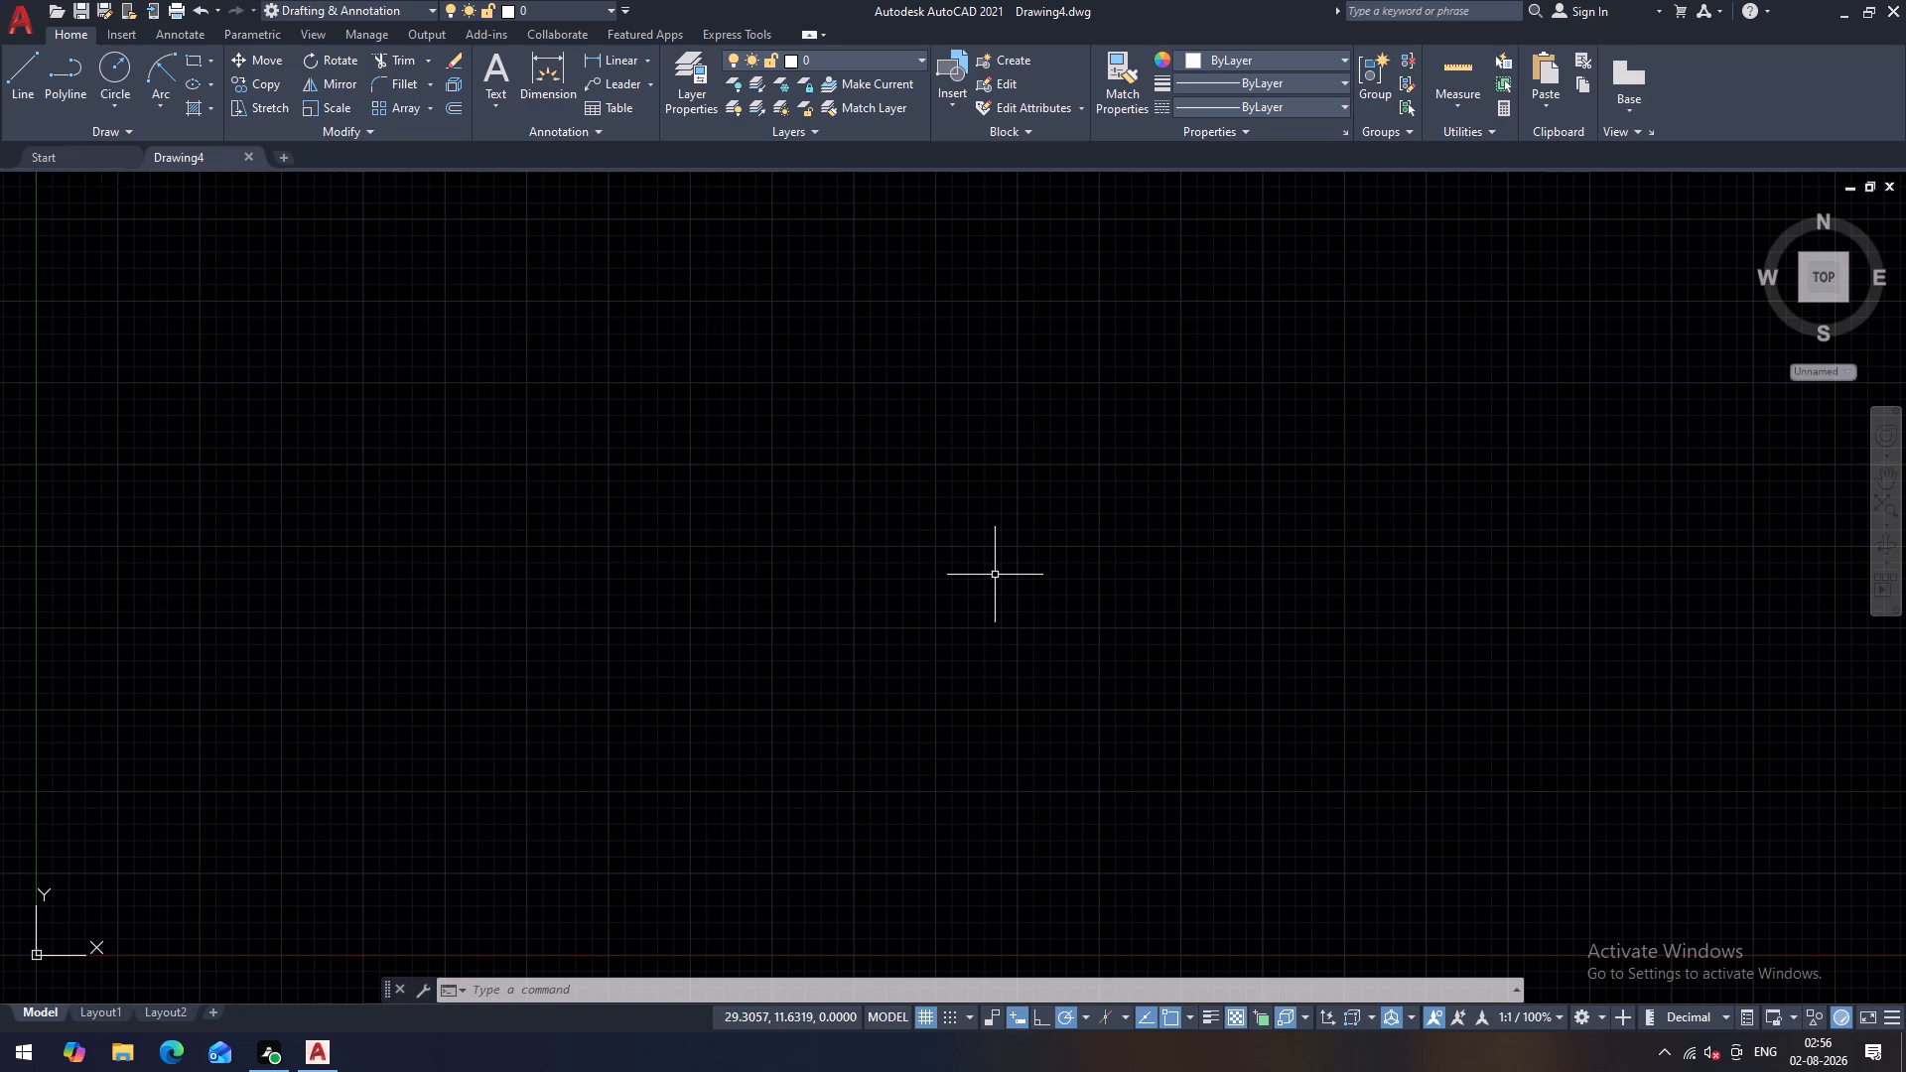
# Set the model space limits from 0,0 to 200,200 and fit the whole limits area in view.
pyautogui.write('lim')
pyautogui.press('space')
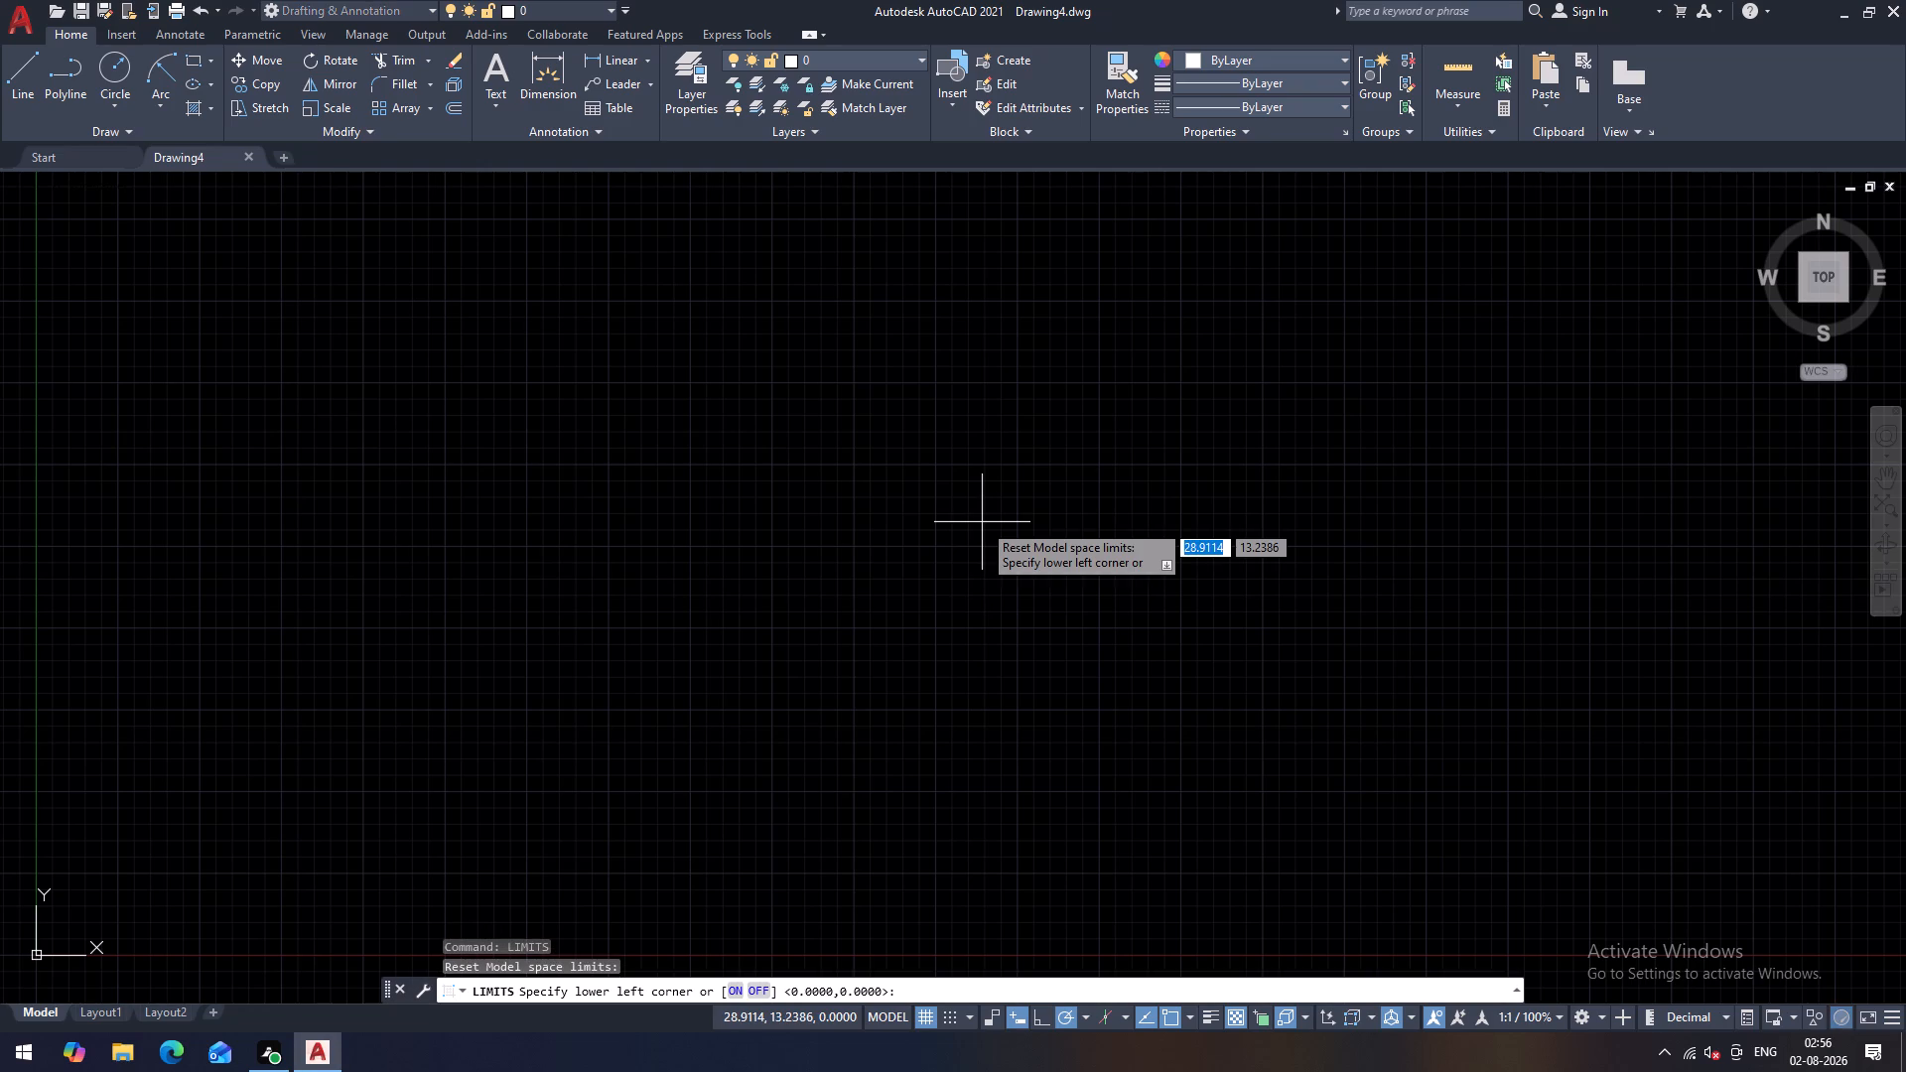
pyautogui.press('Return')
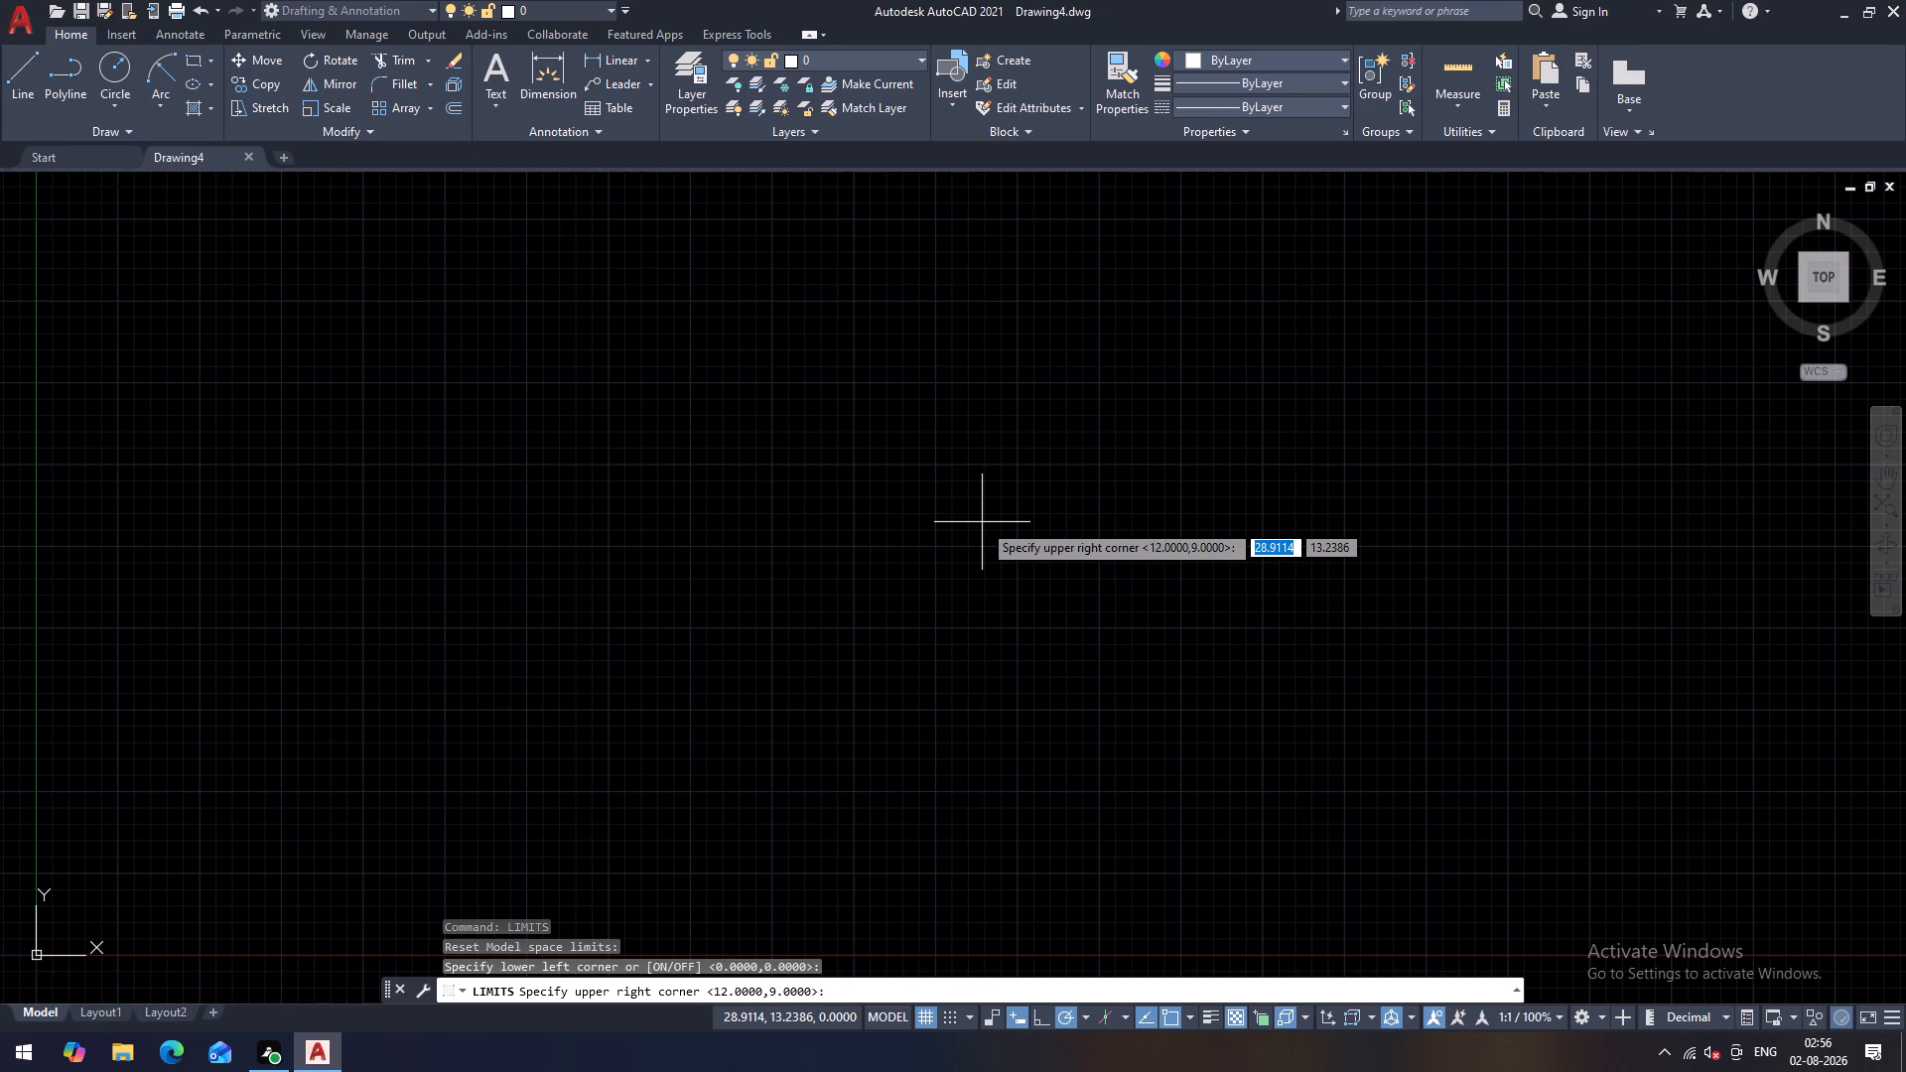
pyautogui.write('200')
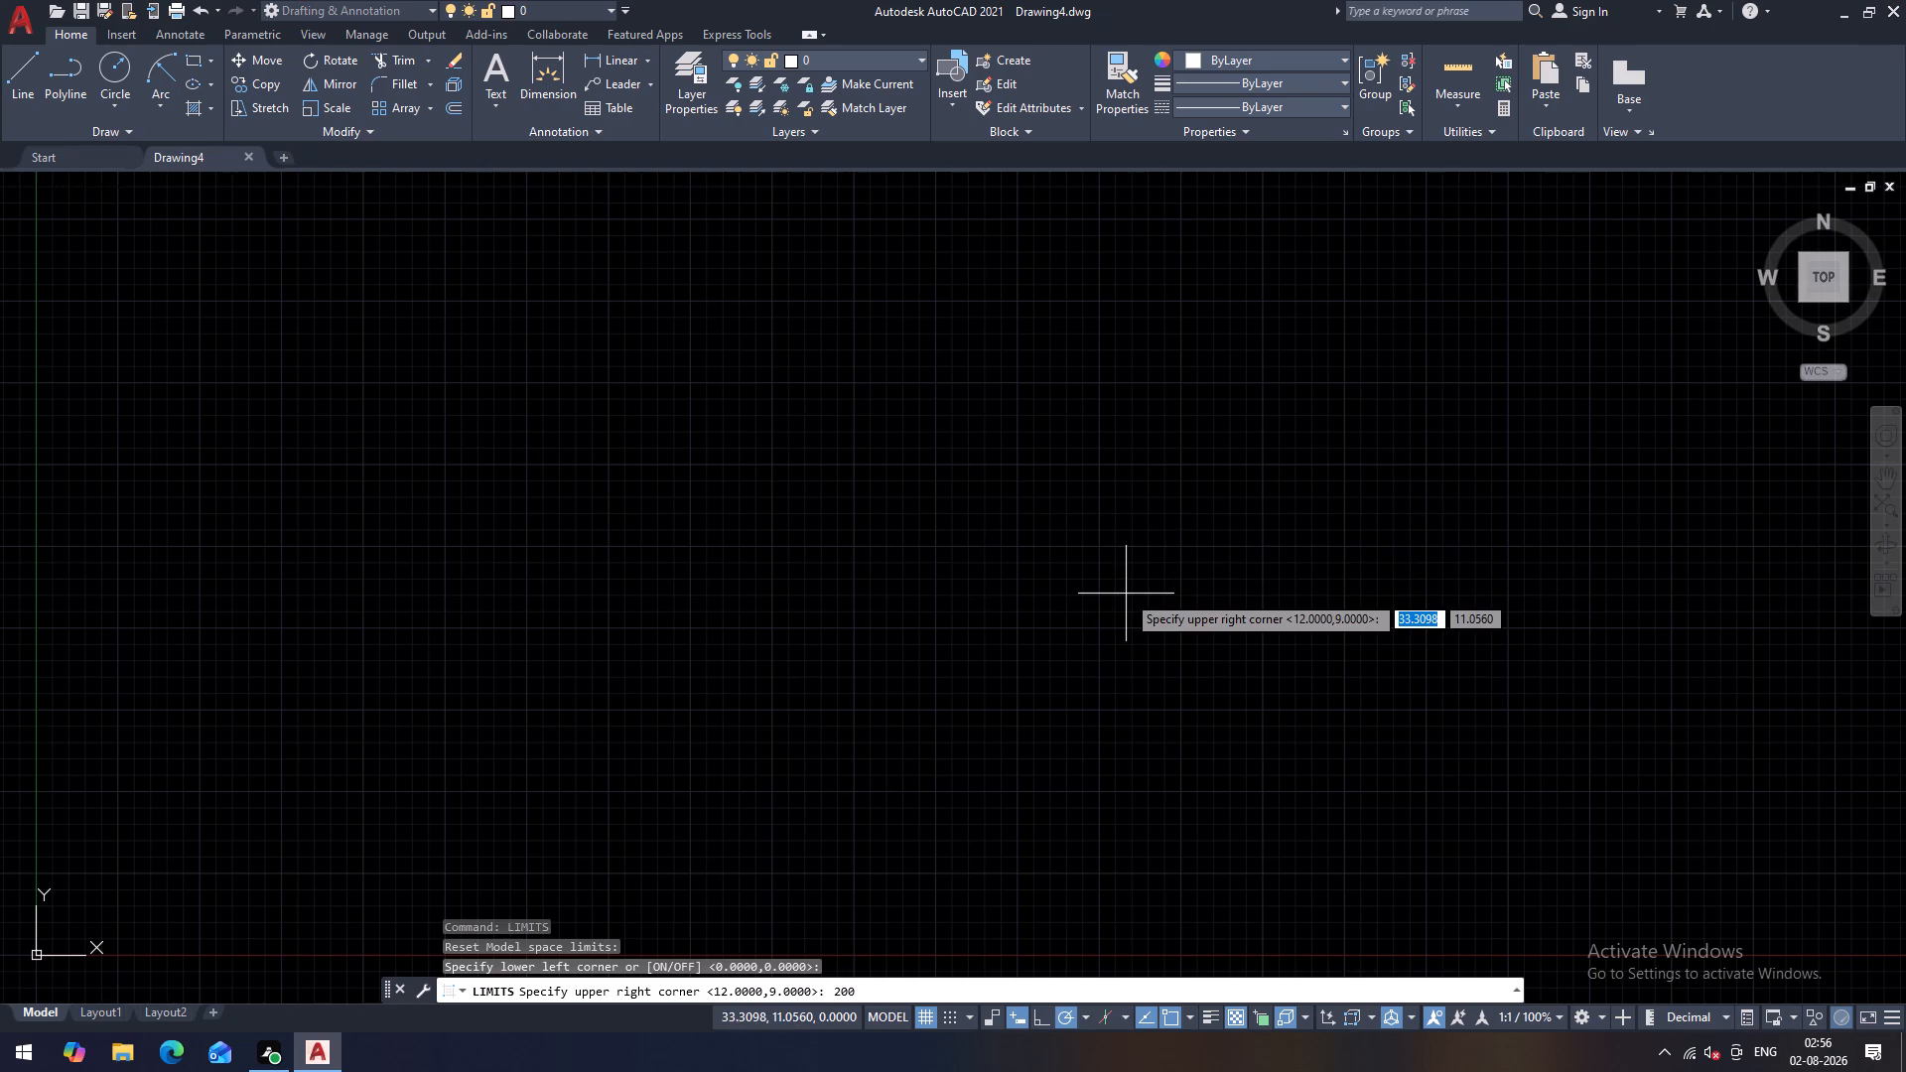
pyautogui.press(',')
pyautogui.write('200')
pyautogui.press('Return')
pyautogui.write('z')
pyautogui.press('space')
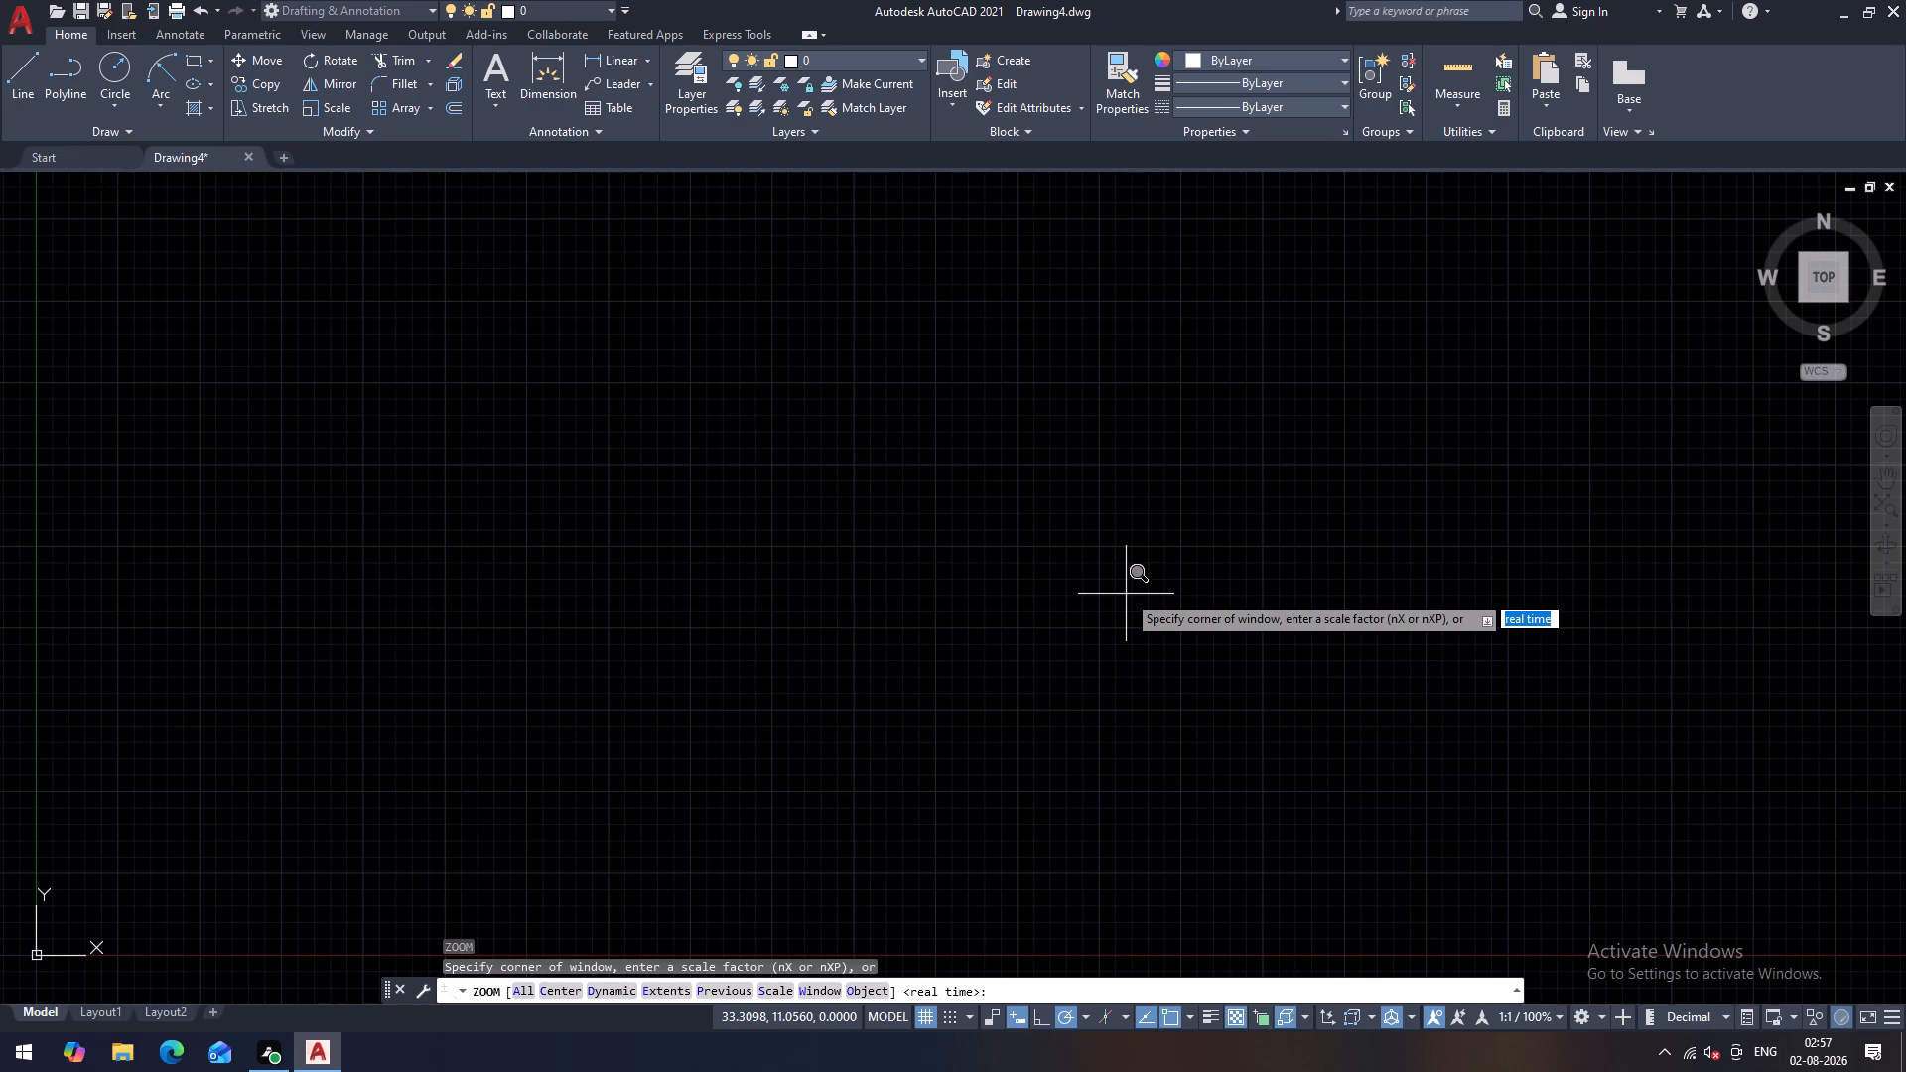
pyautogui.write('a')
pyautogui.press('space')
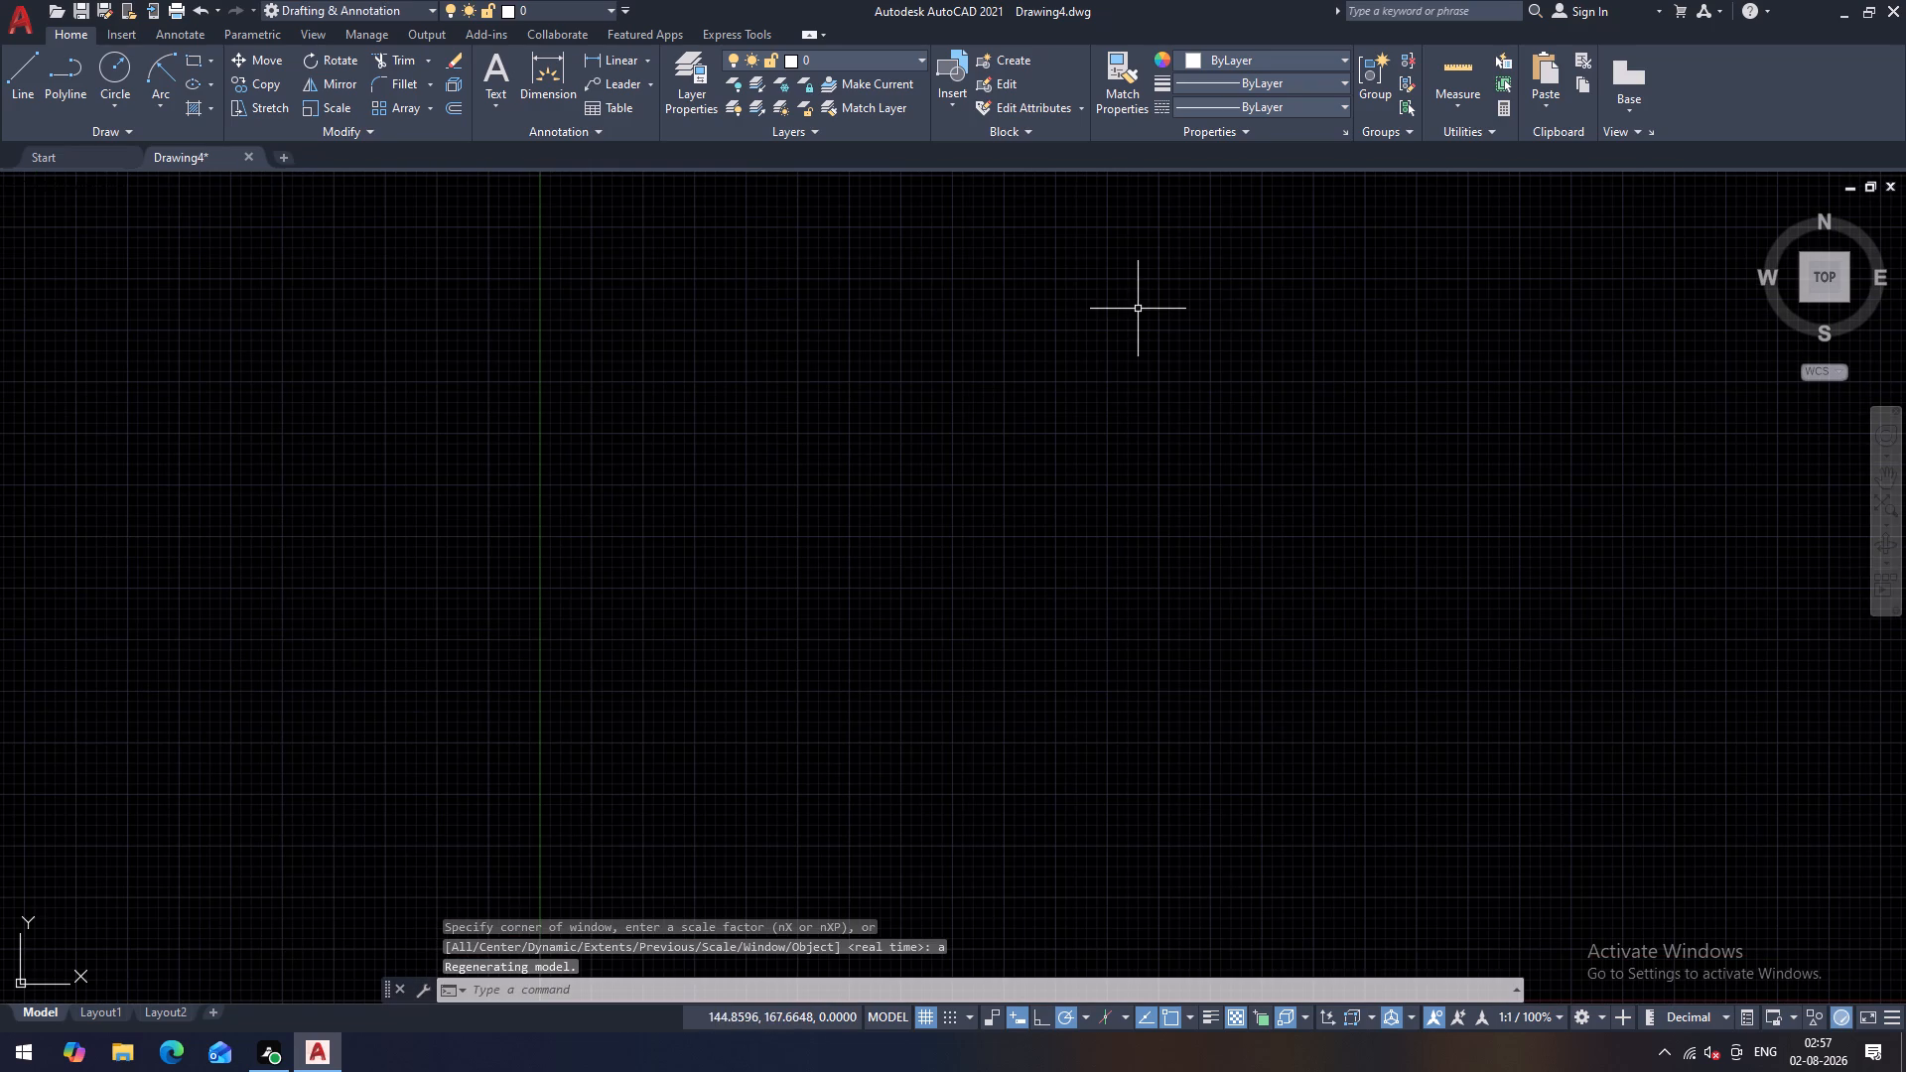
# Draw two concentric circles with radii of 25 and 15 in an empty area of the drawing.
pyautogui.moveTo(1058, 533); pyautogui.dragTo(188, 606, button='middle')
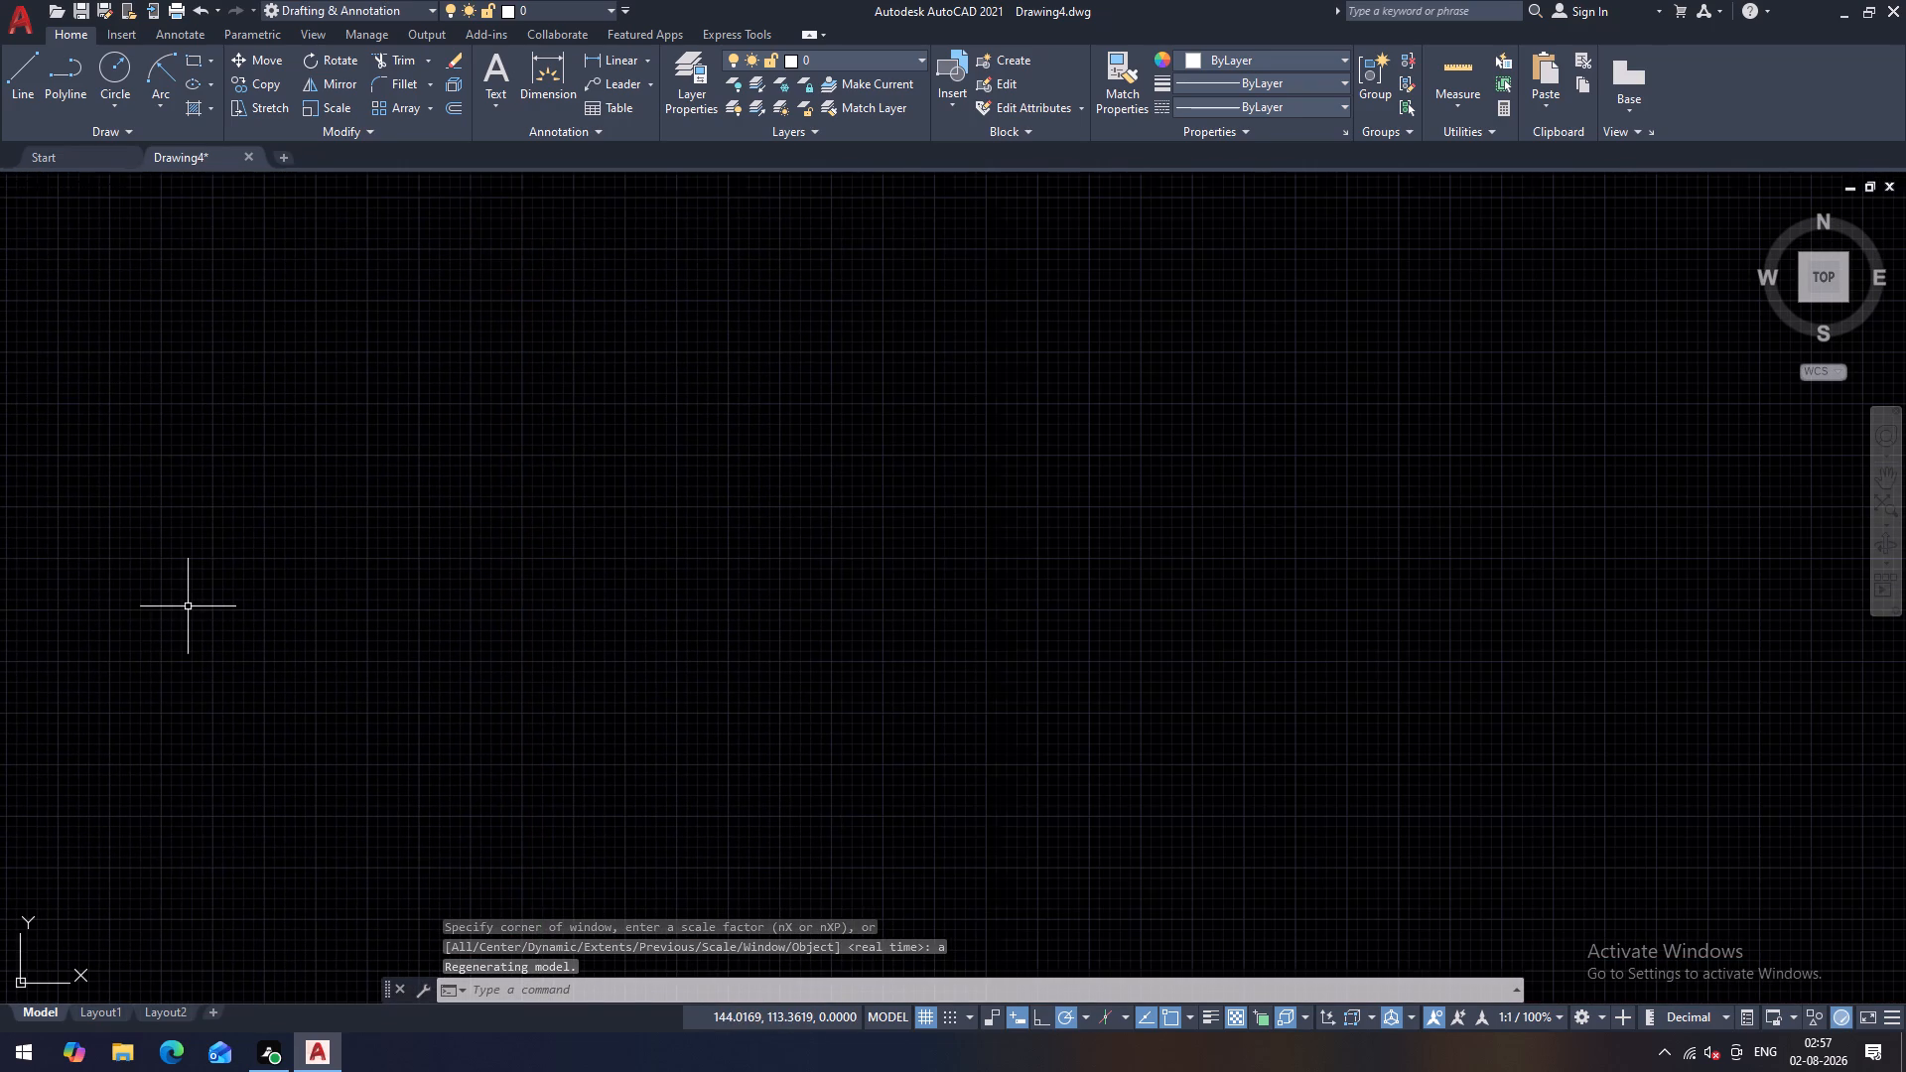
pyautogui.moveTo(335, 668); pyautogui.dragTo(363, 665, button='middle')
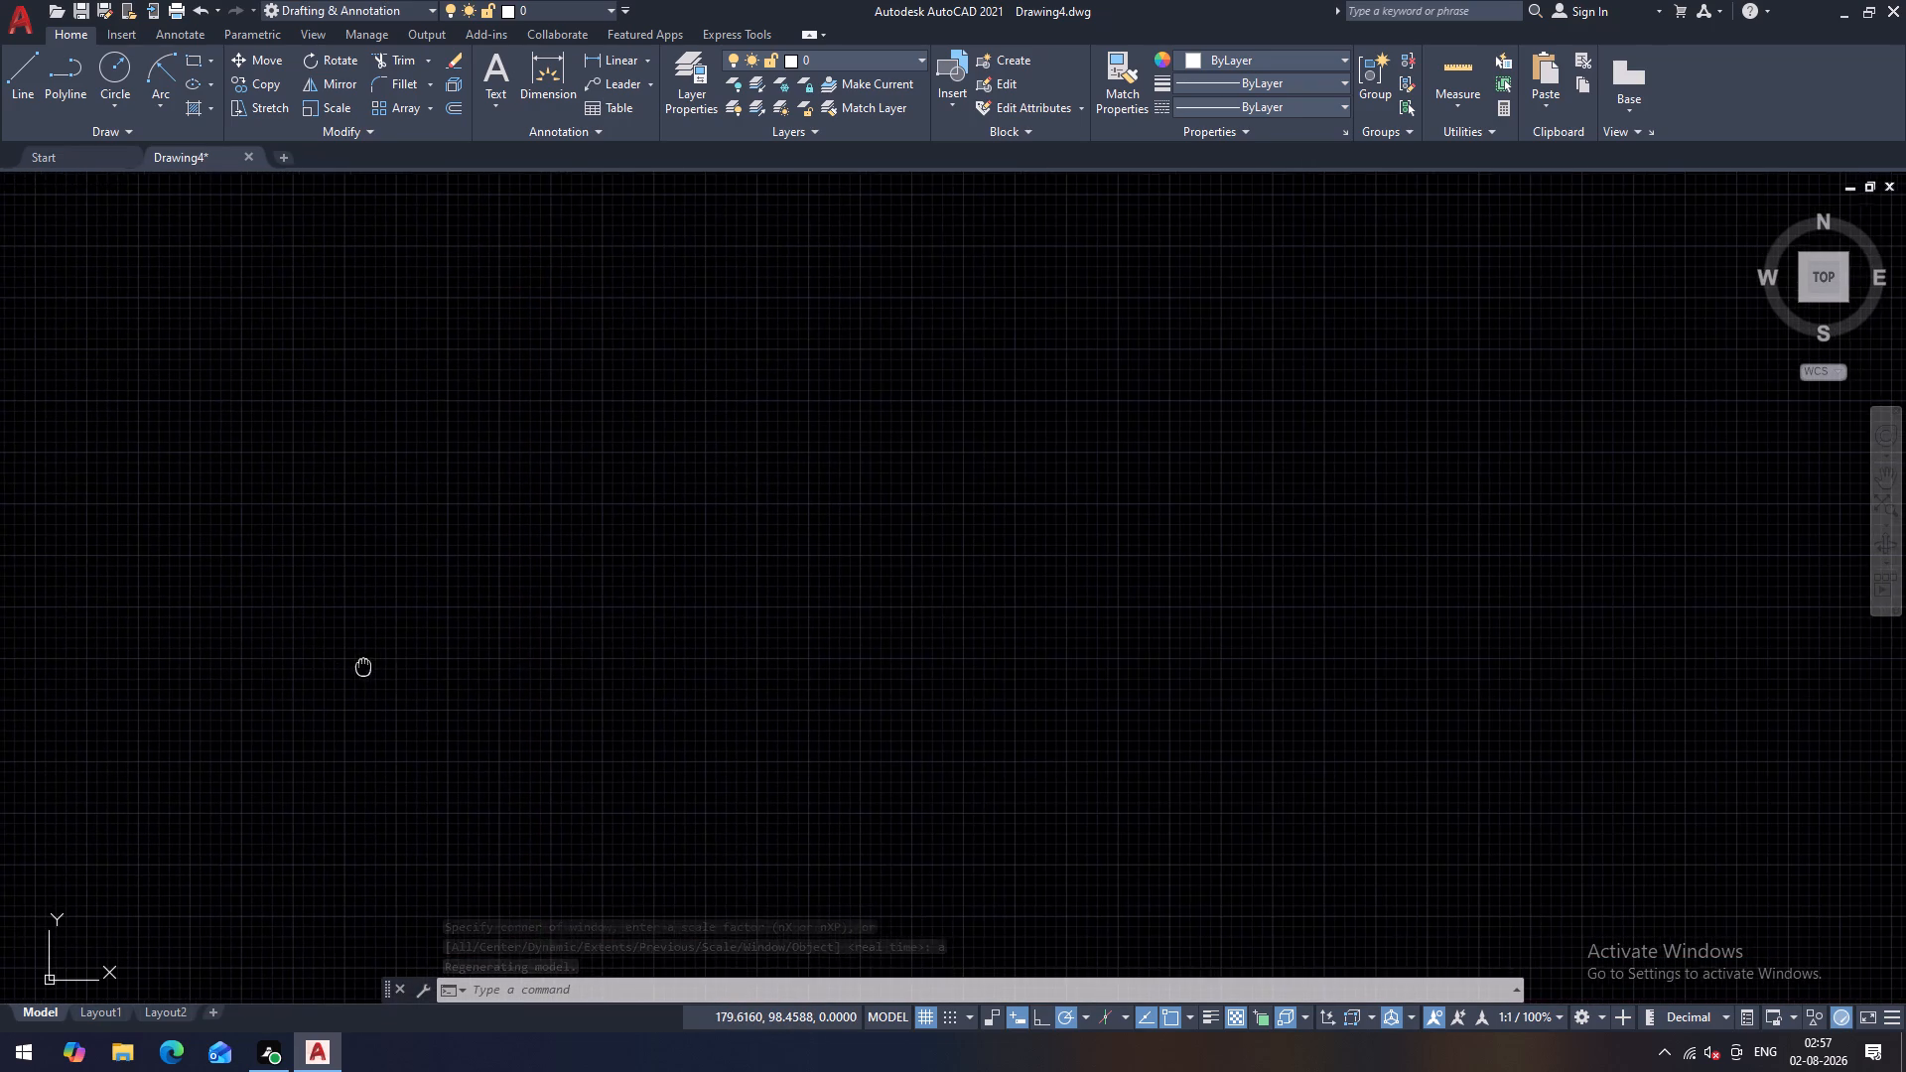
pyautogui.moveTo(363, 665); pyautogui.dragTo(458, 649, button='middle')
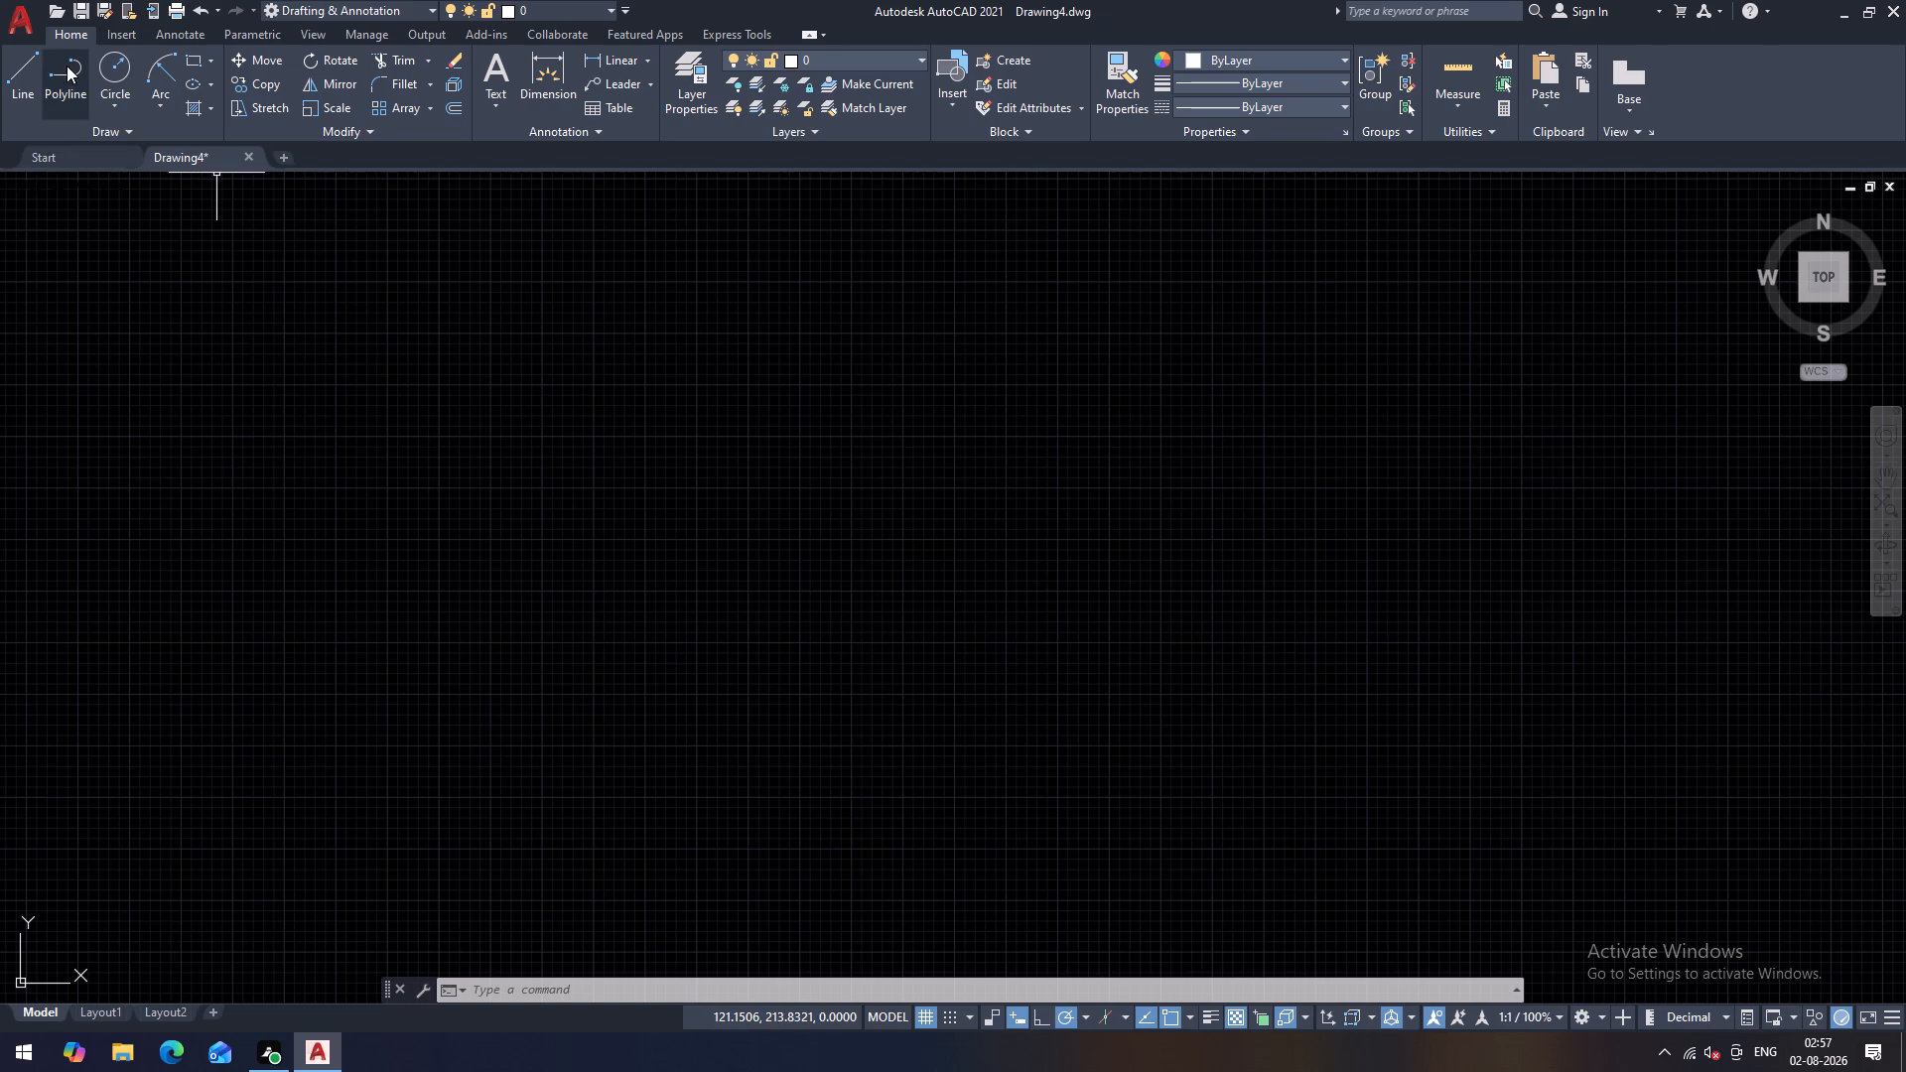
pyautogui.click(118, 70)
pyautogui.click(759, 597)
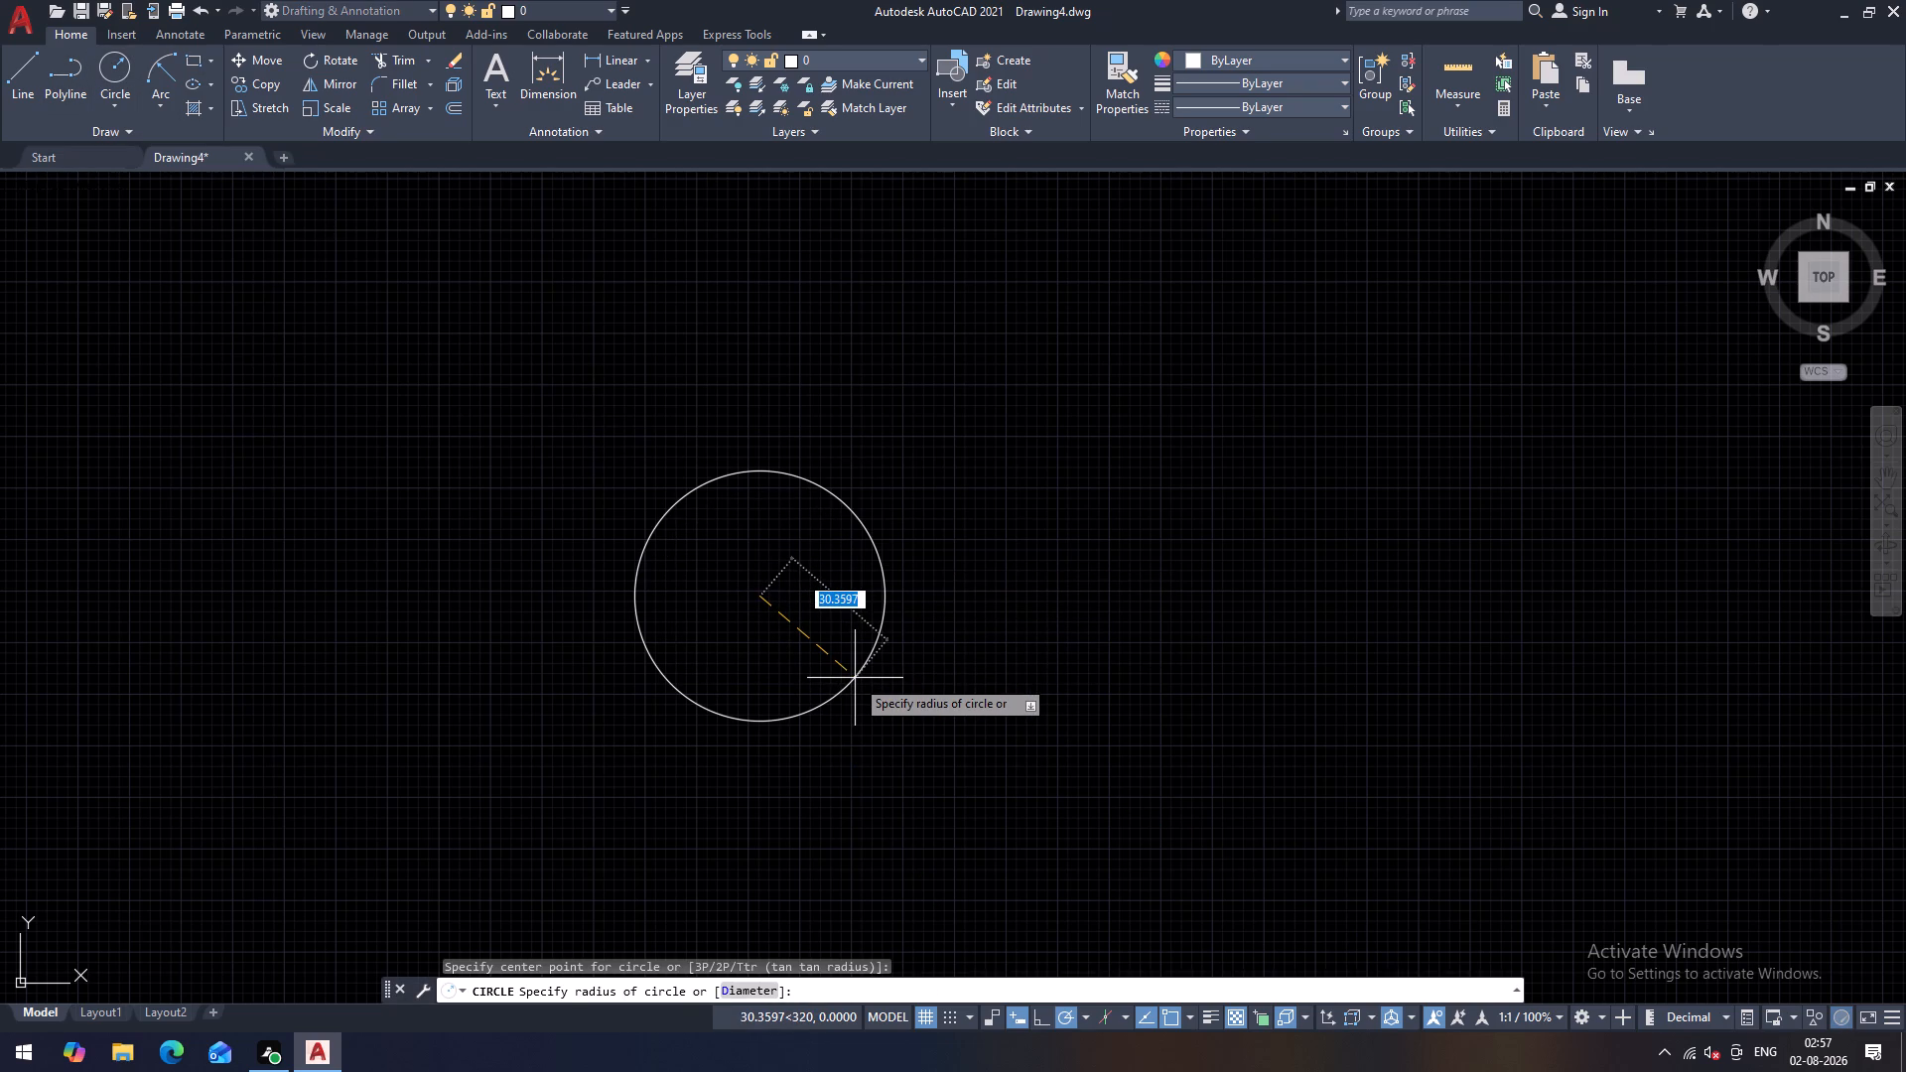
pyautogui.write('25')
pyautogui.press('Return')
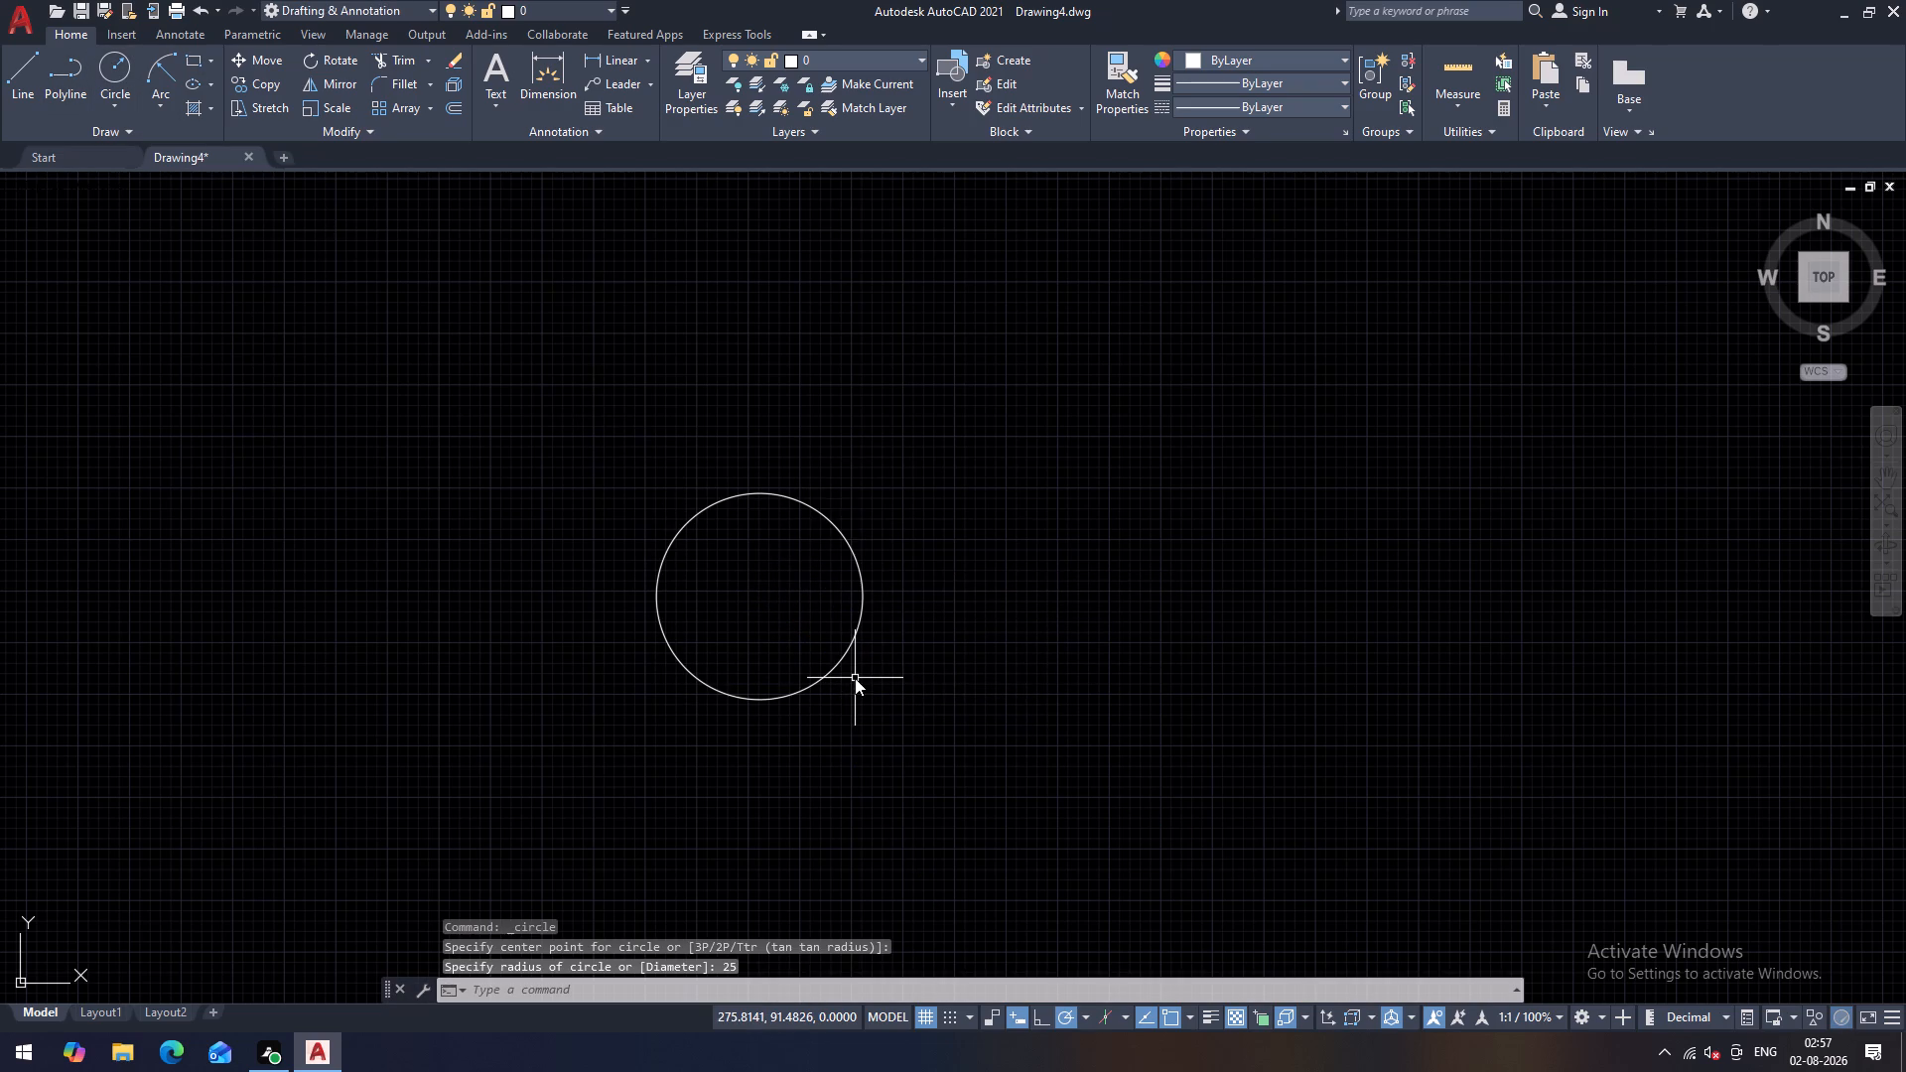
pyautogui.press('Return')
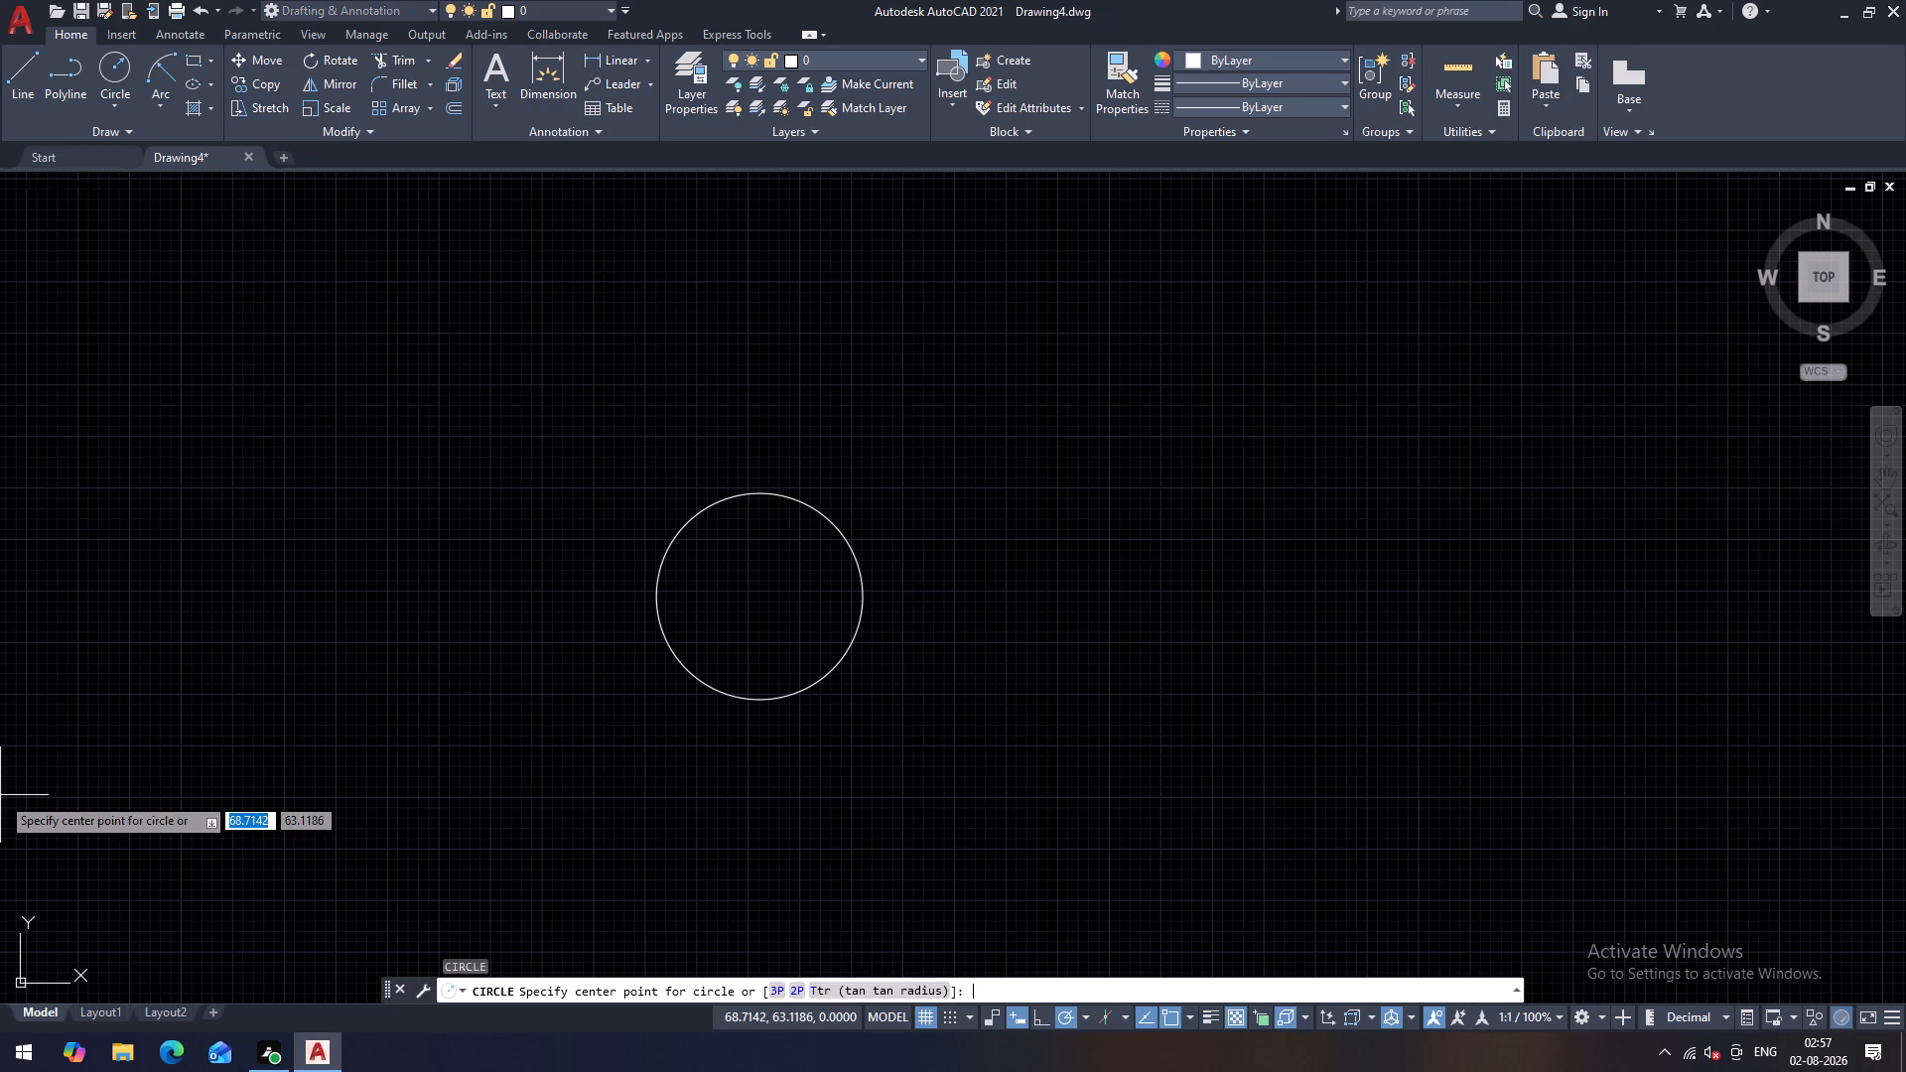
pyautogui.click(756, 595)
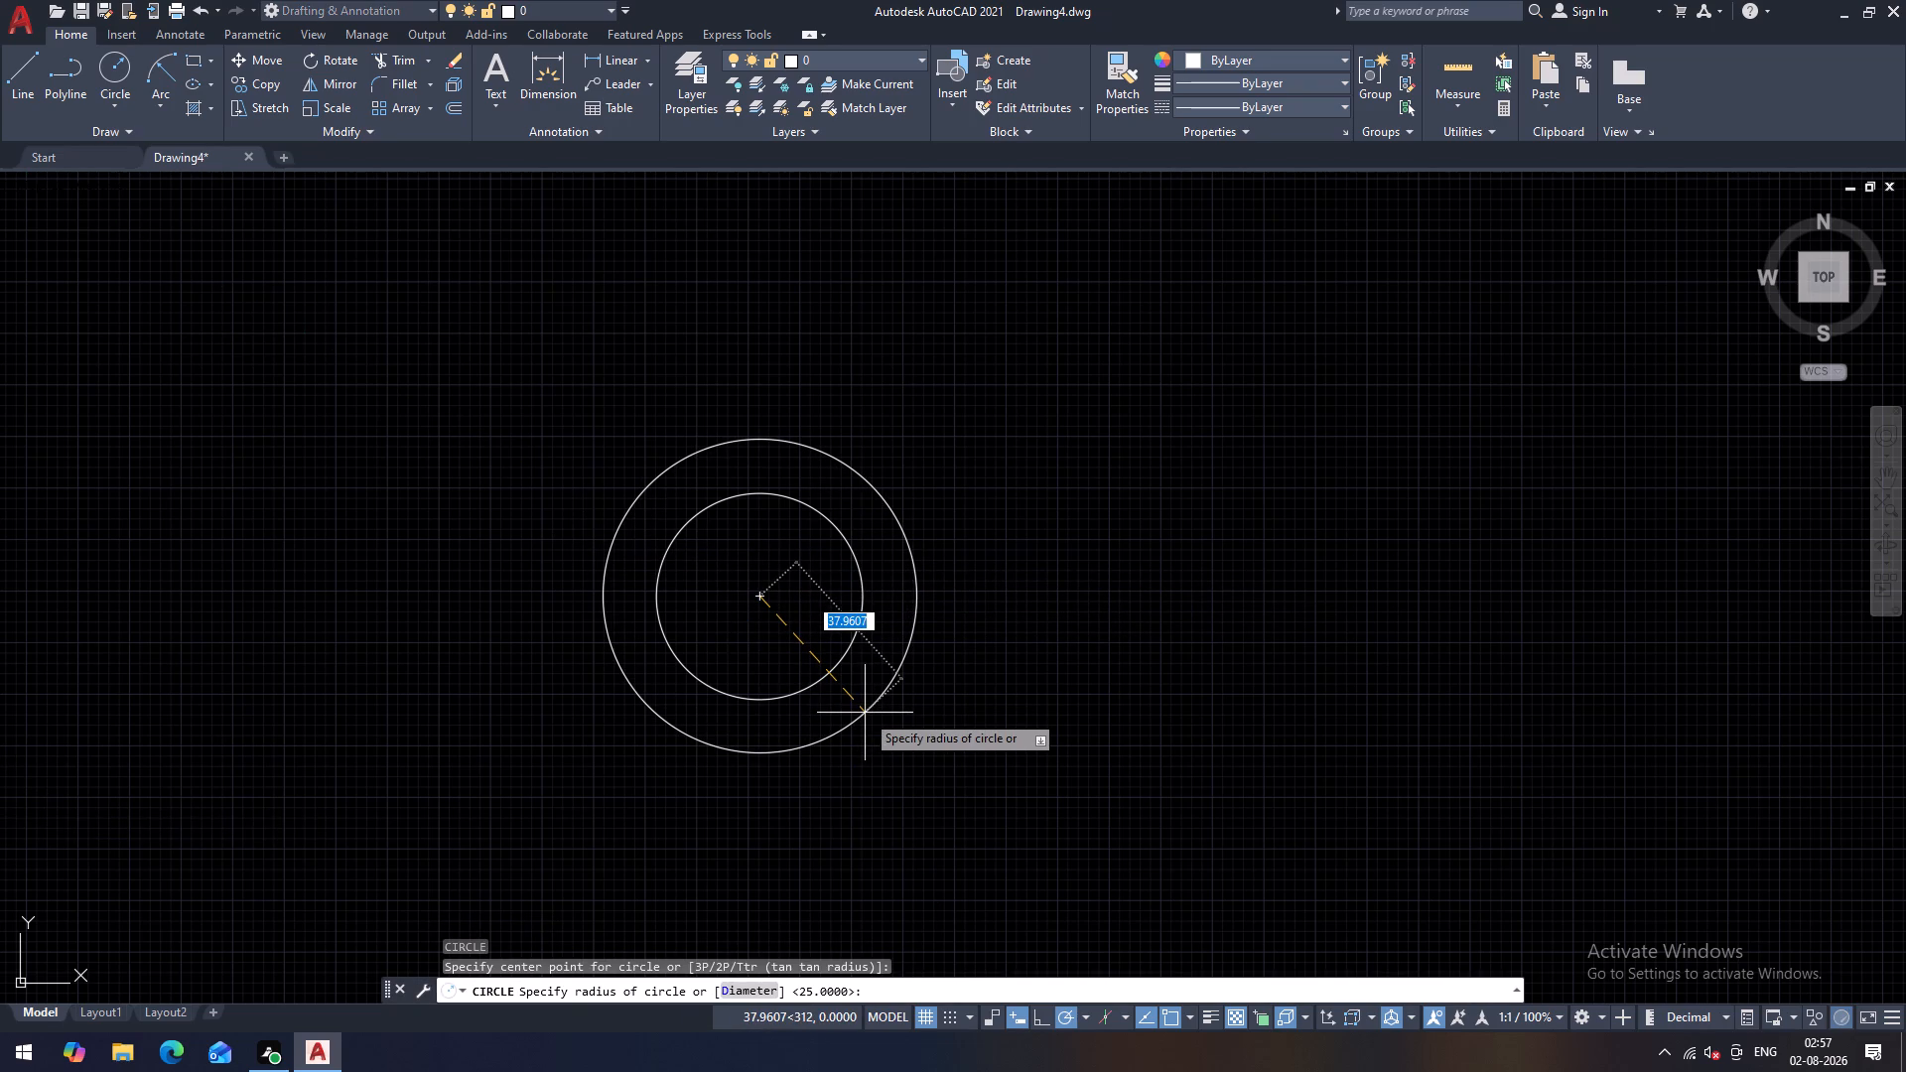
pyautogui.write('15')
pyautogui.press('Return')
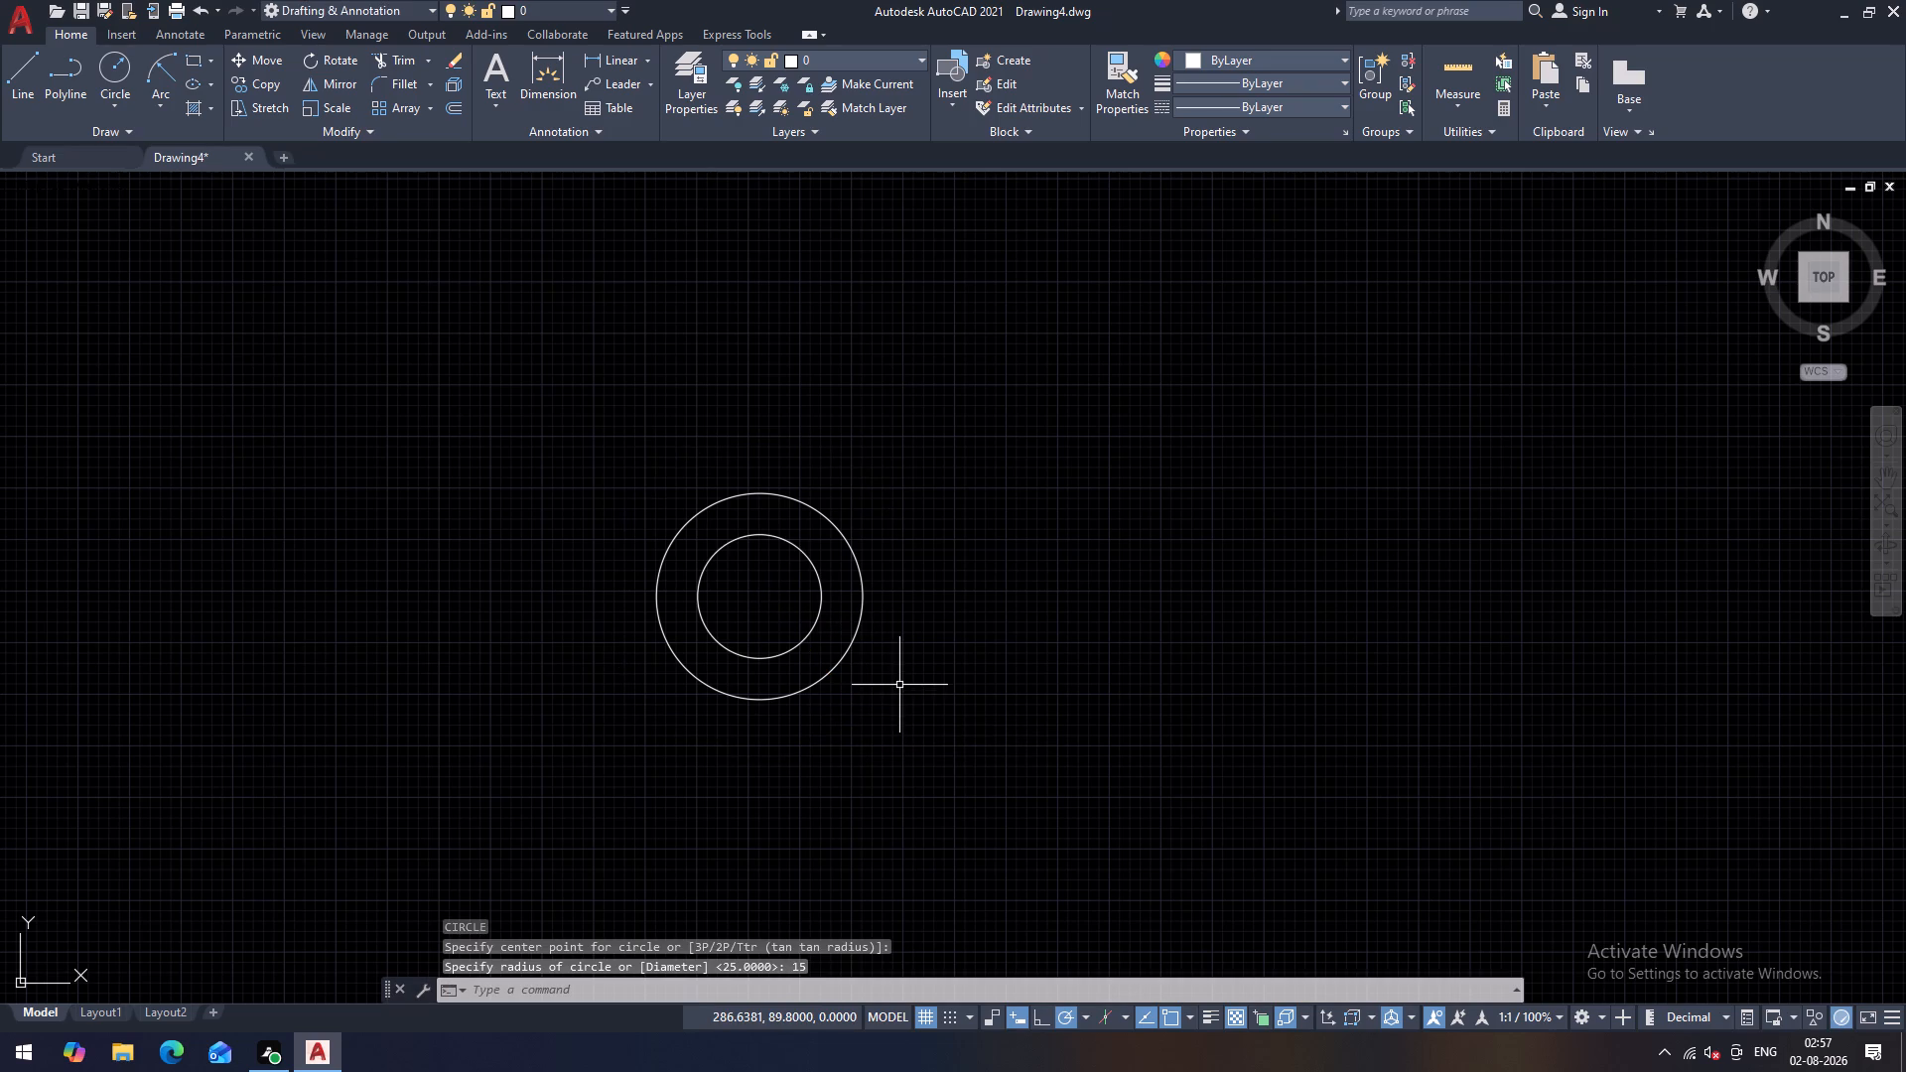
# Draw a vertical line 122.5 long upward from the common centre of the circles.
pyautogui.moveTo(899, 685); pyautogui.dragTo(853, 778, button='middle')
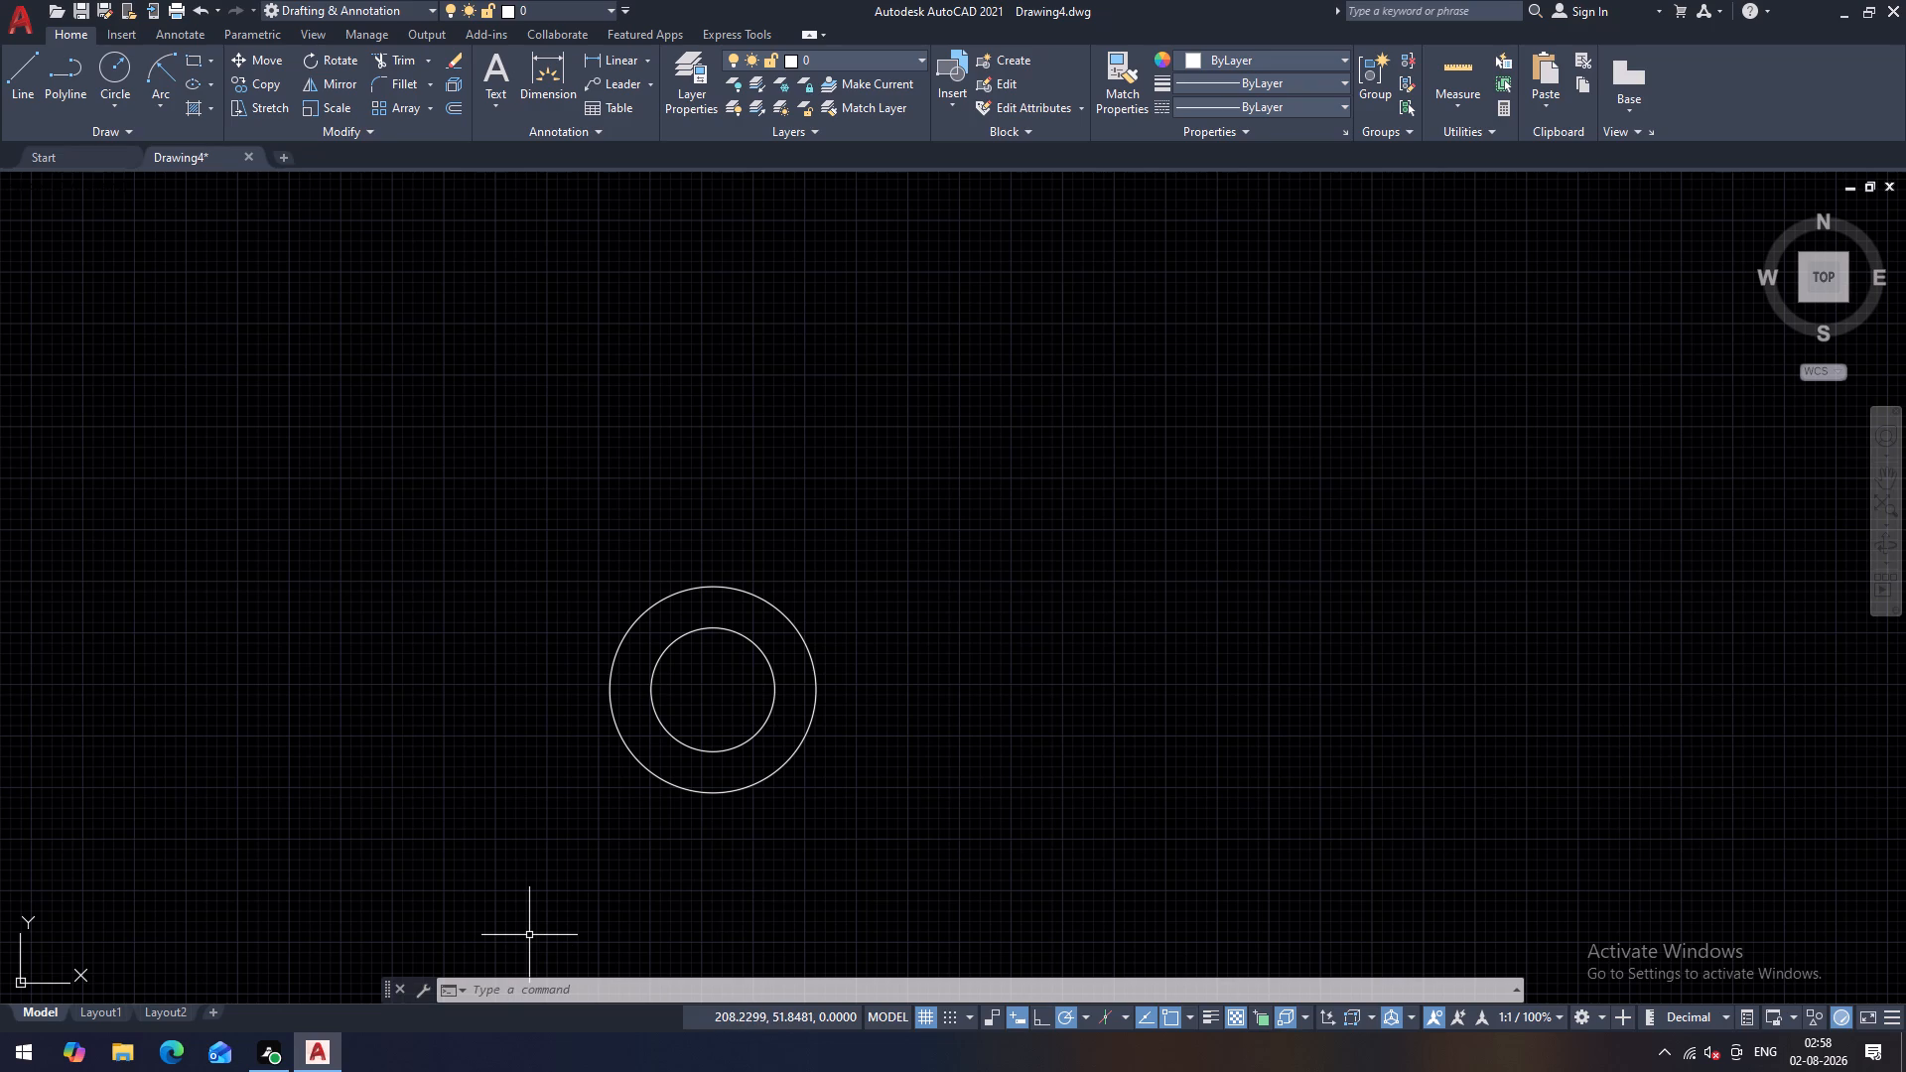
pyautogui.click(13, 67)
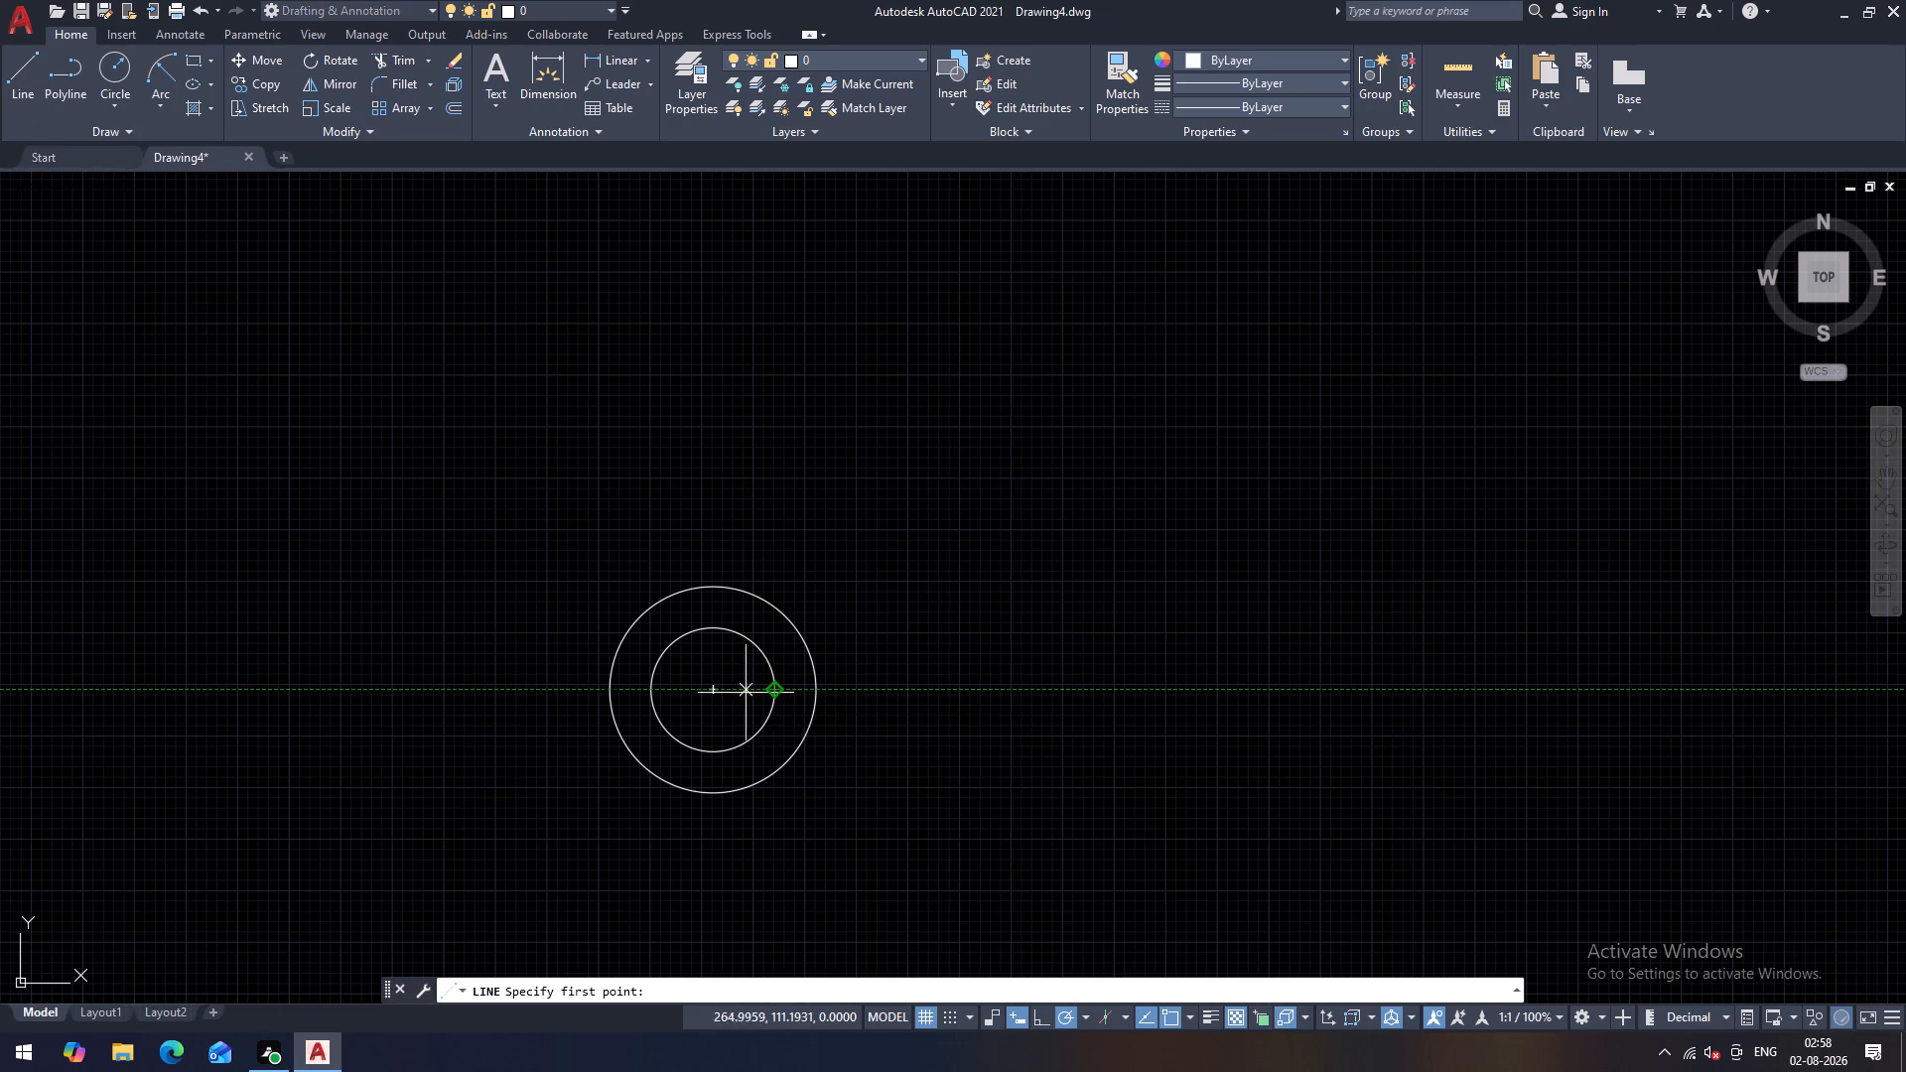
pyautogui.click(718, 694)
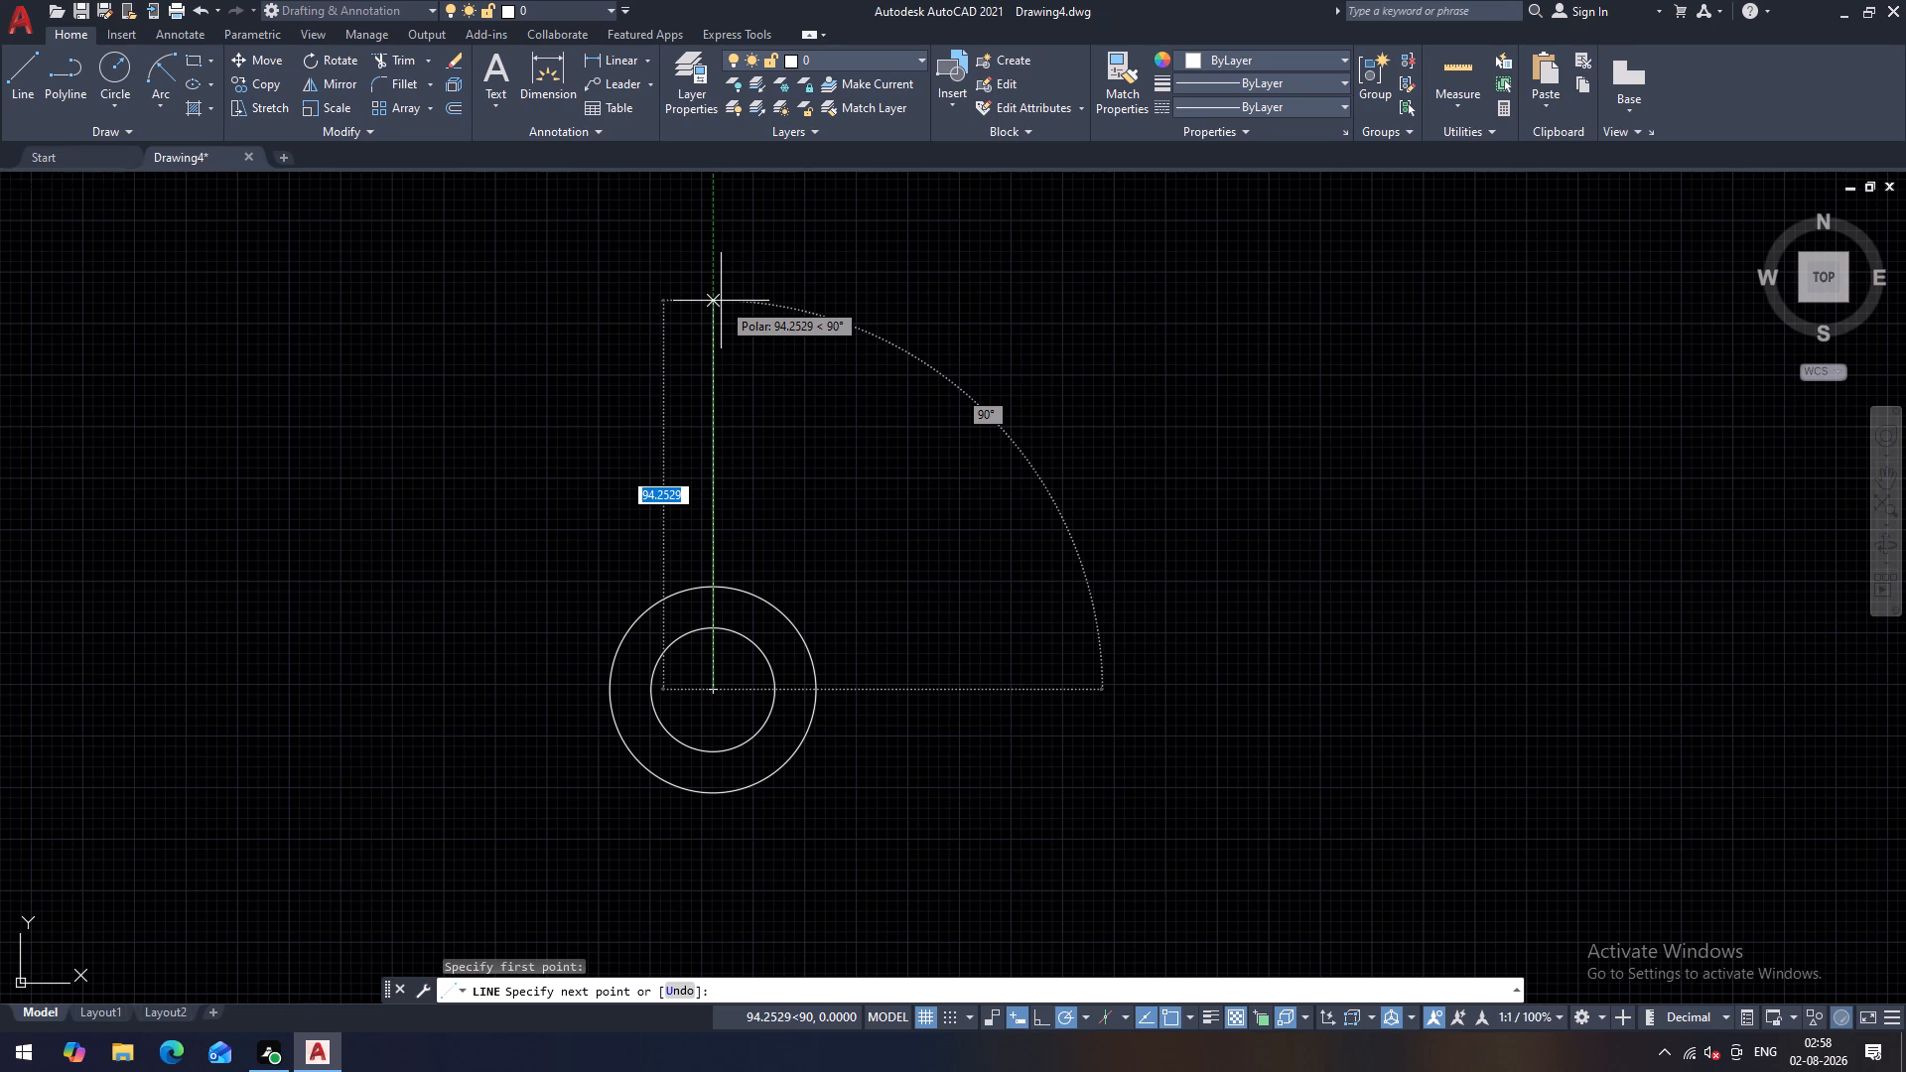
pyautogui.write('122')
pyautogui.press('2')
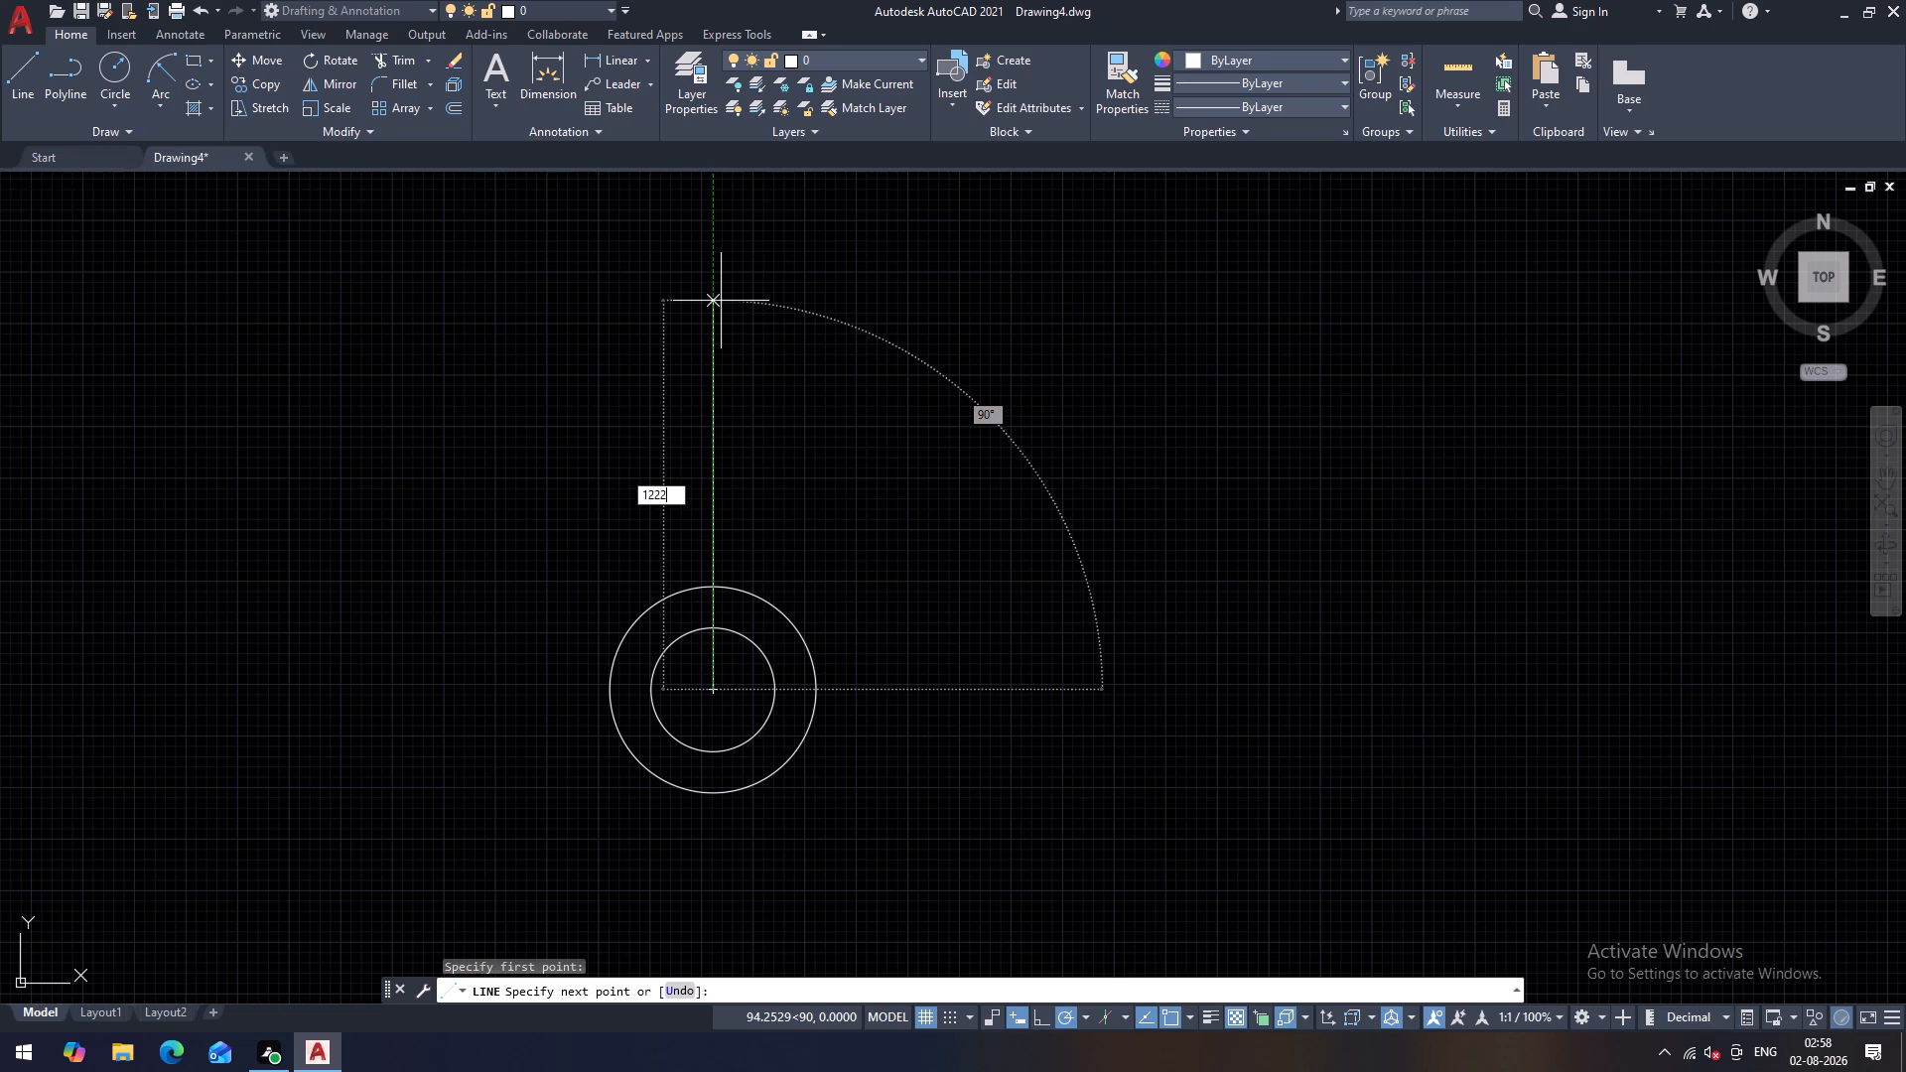
pyautogui.press('BackSpace')
pyautogui.write('.5')
pyautogui.press('Return')
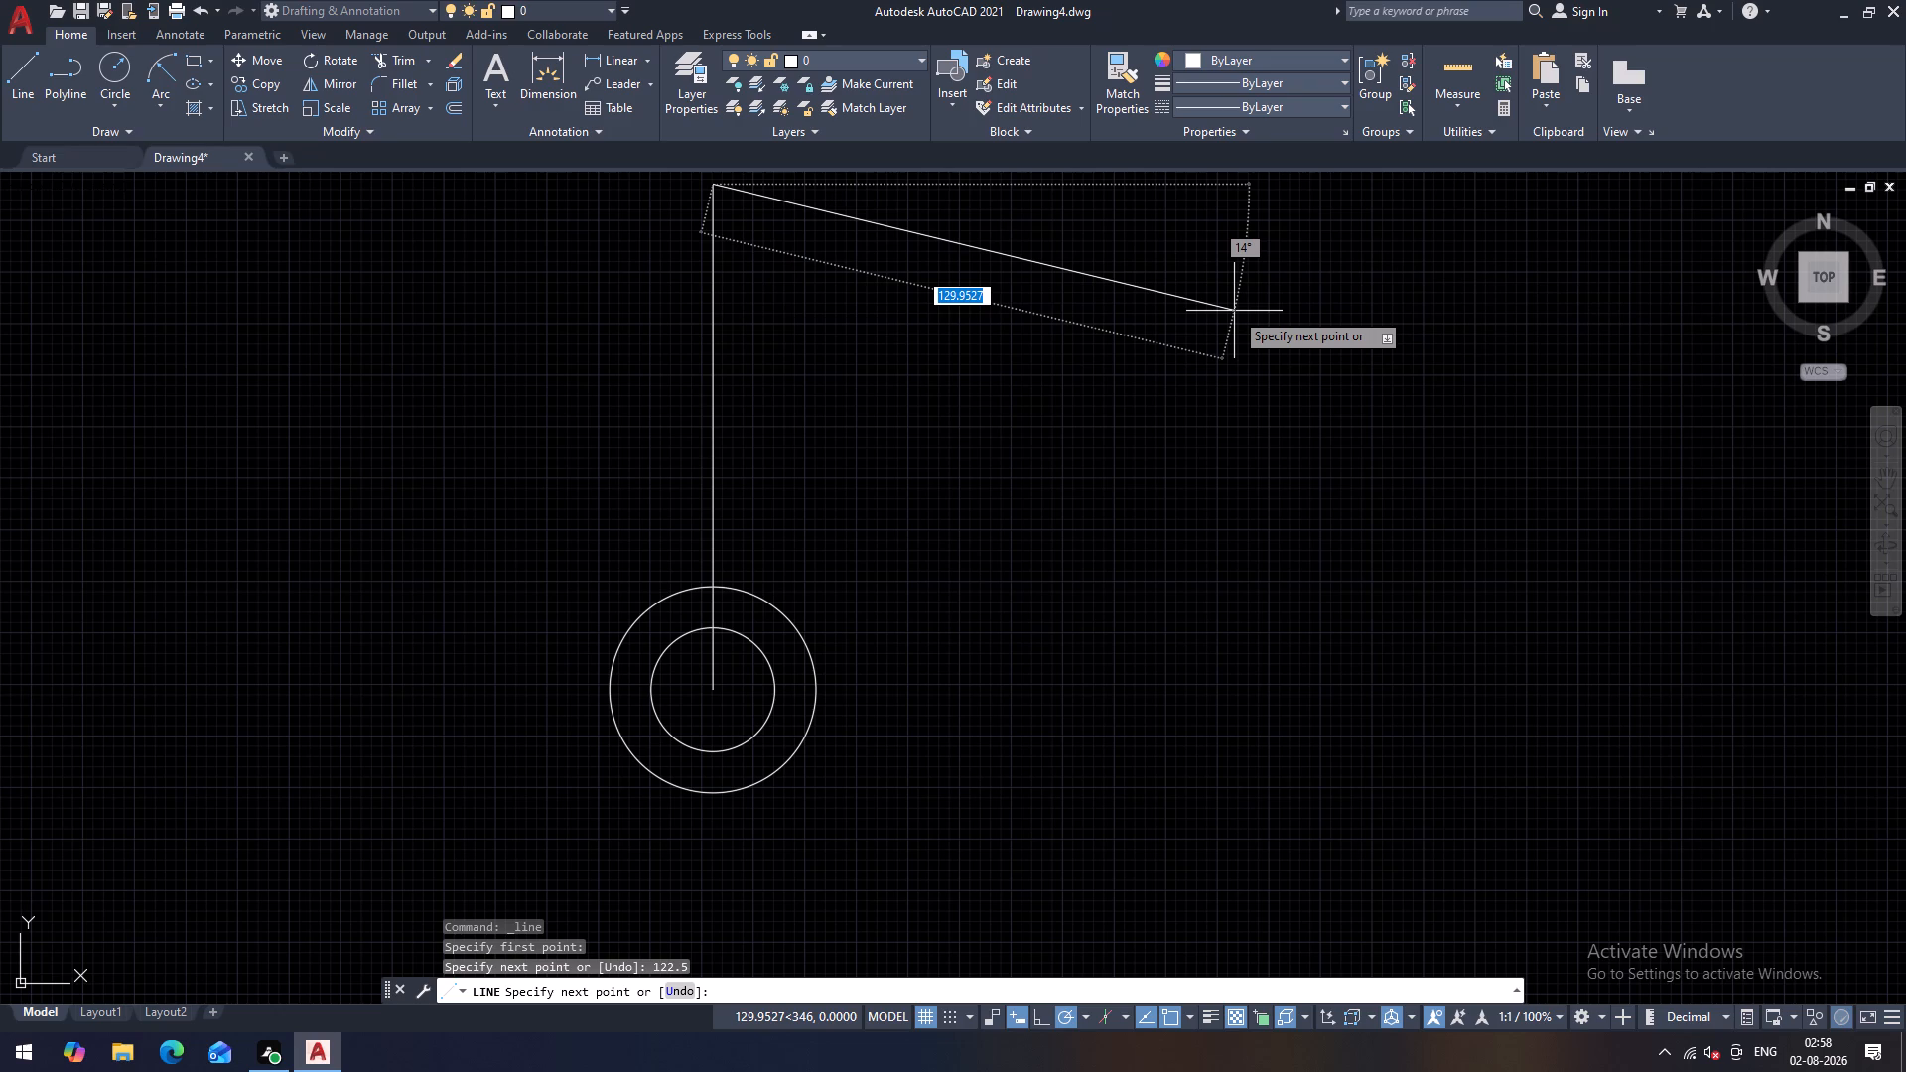
pyautogui.press('Escape')
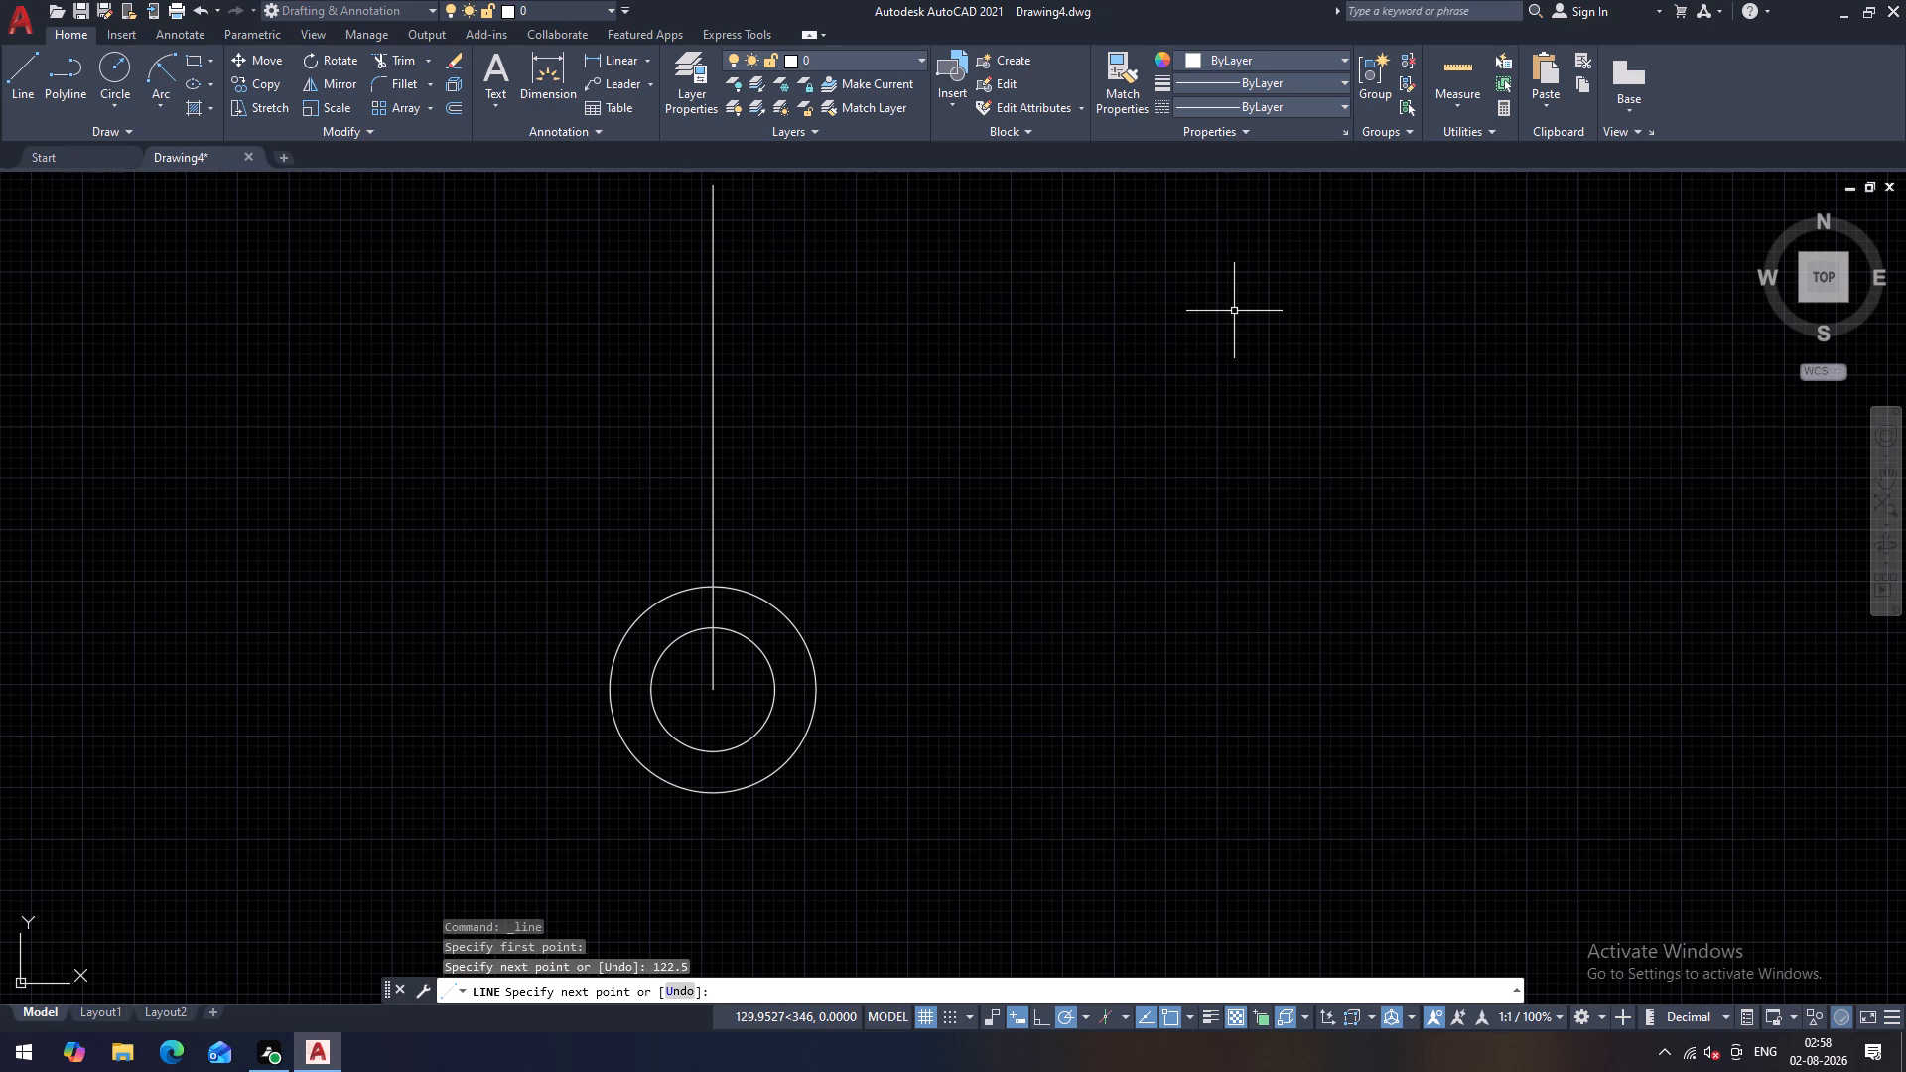
# Offset the vertical line 18 to its right.
pyautogui.moveTo(814, 545); pyautogui.dragTo(824, 608, button='middle')
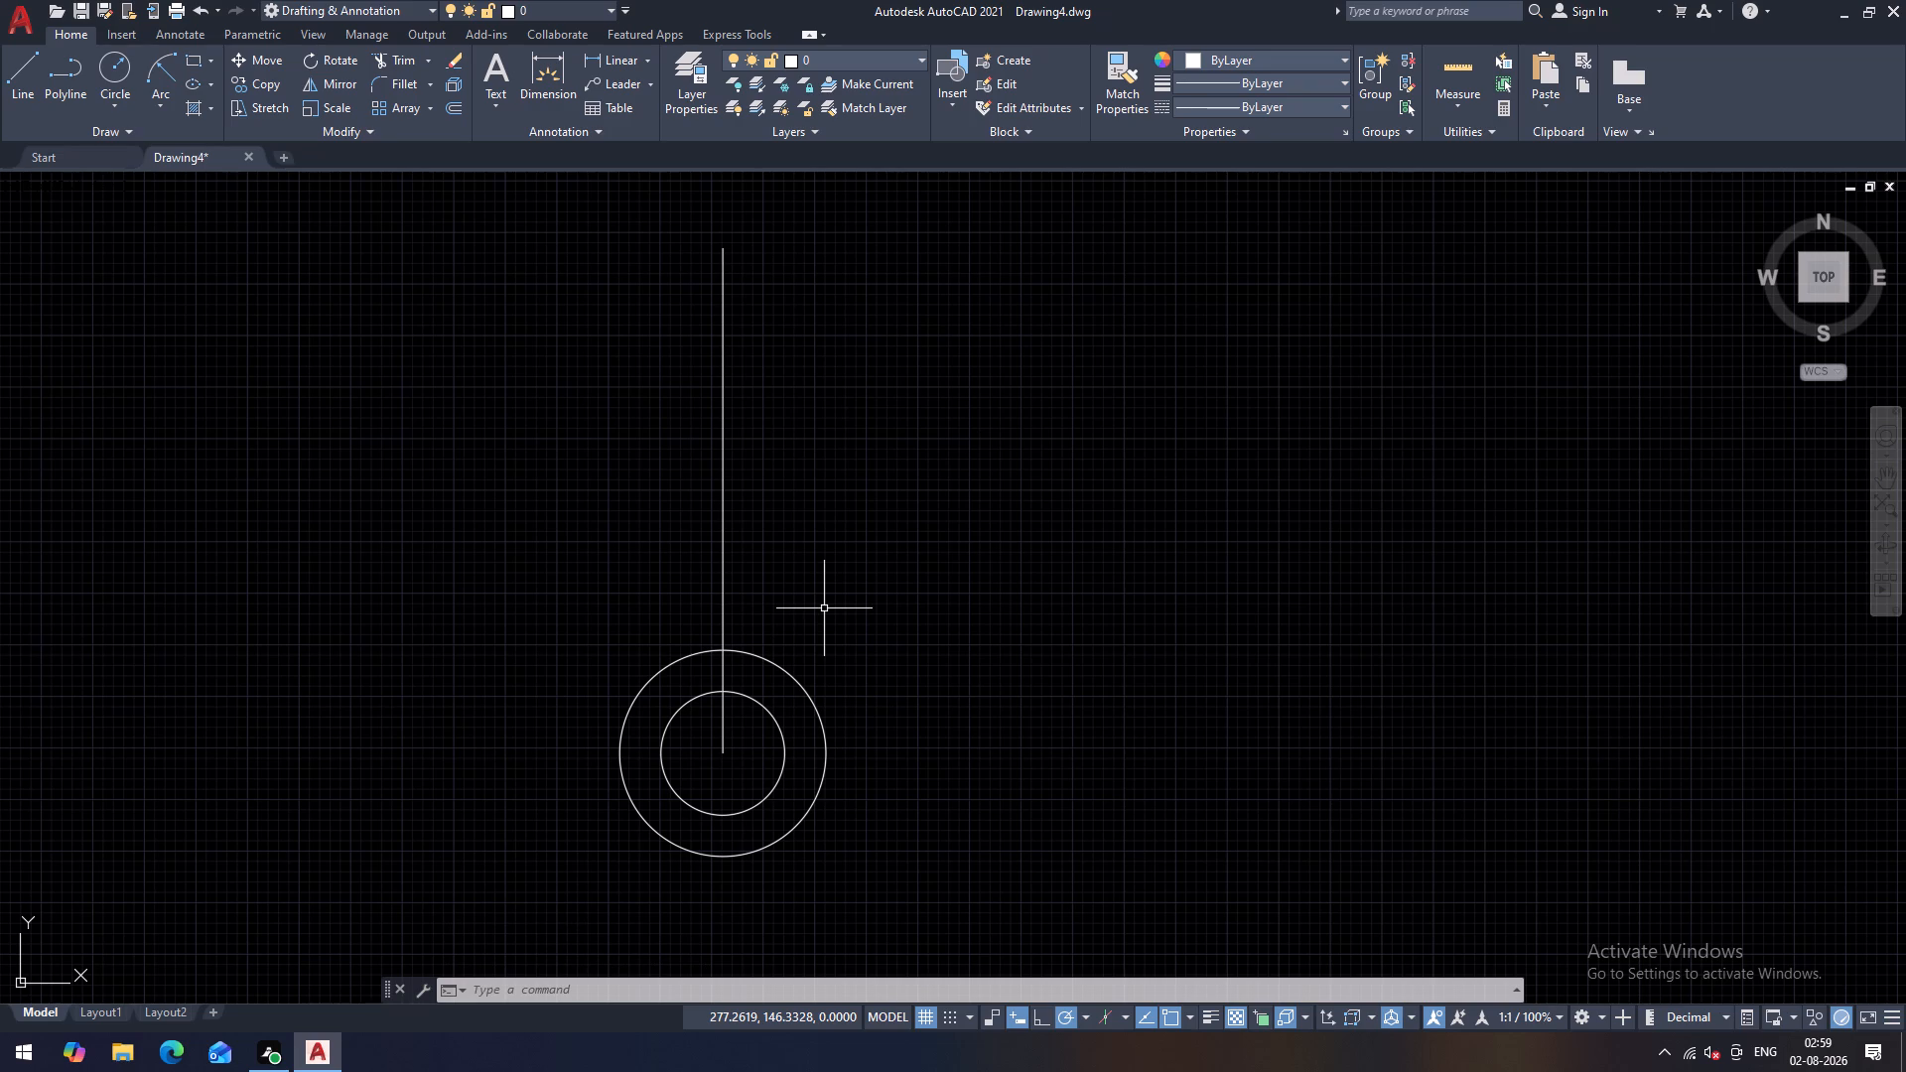
pyautogui.write('o')
pyautogui.press('space')
pyautogui.write('18')
pyautogui.press('Return')
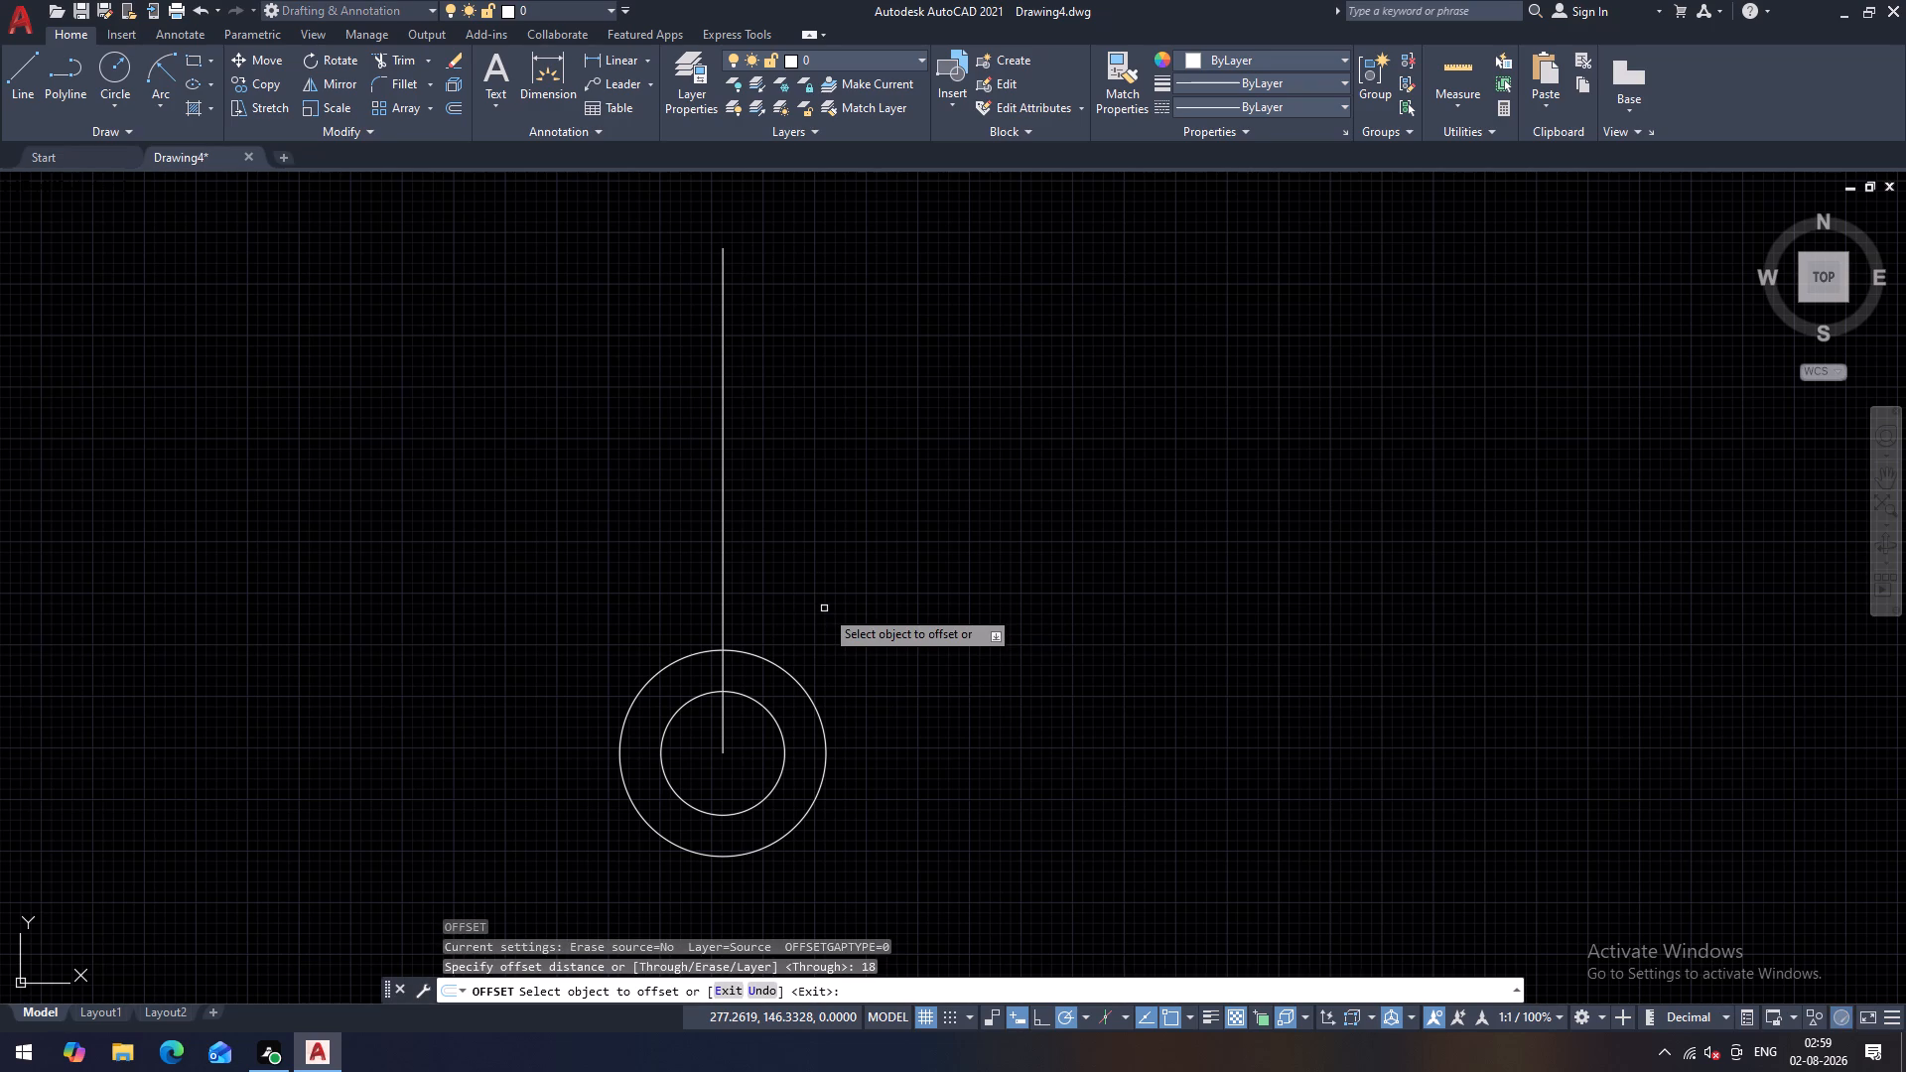
pyautogui.click(723, 562)
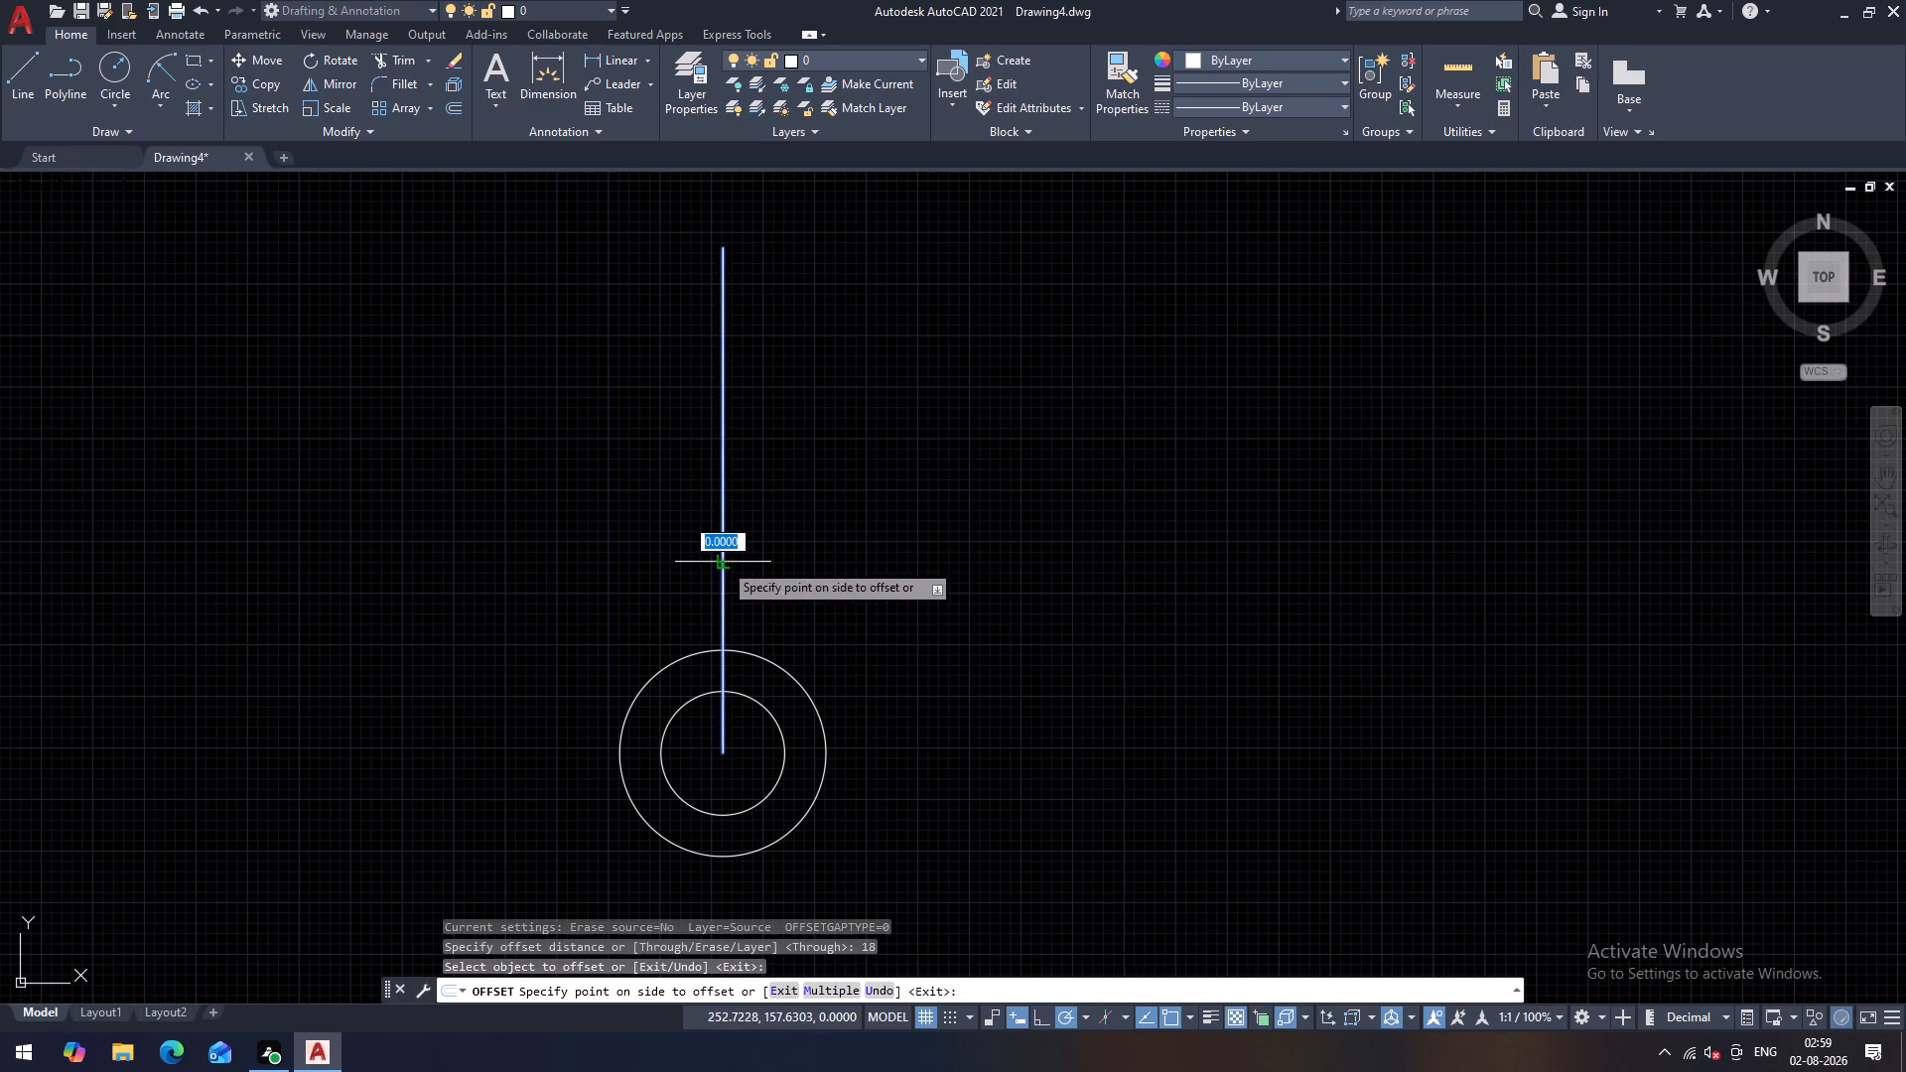
pyautogui.click(777, 567)
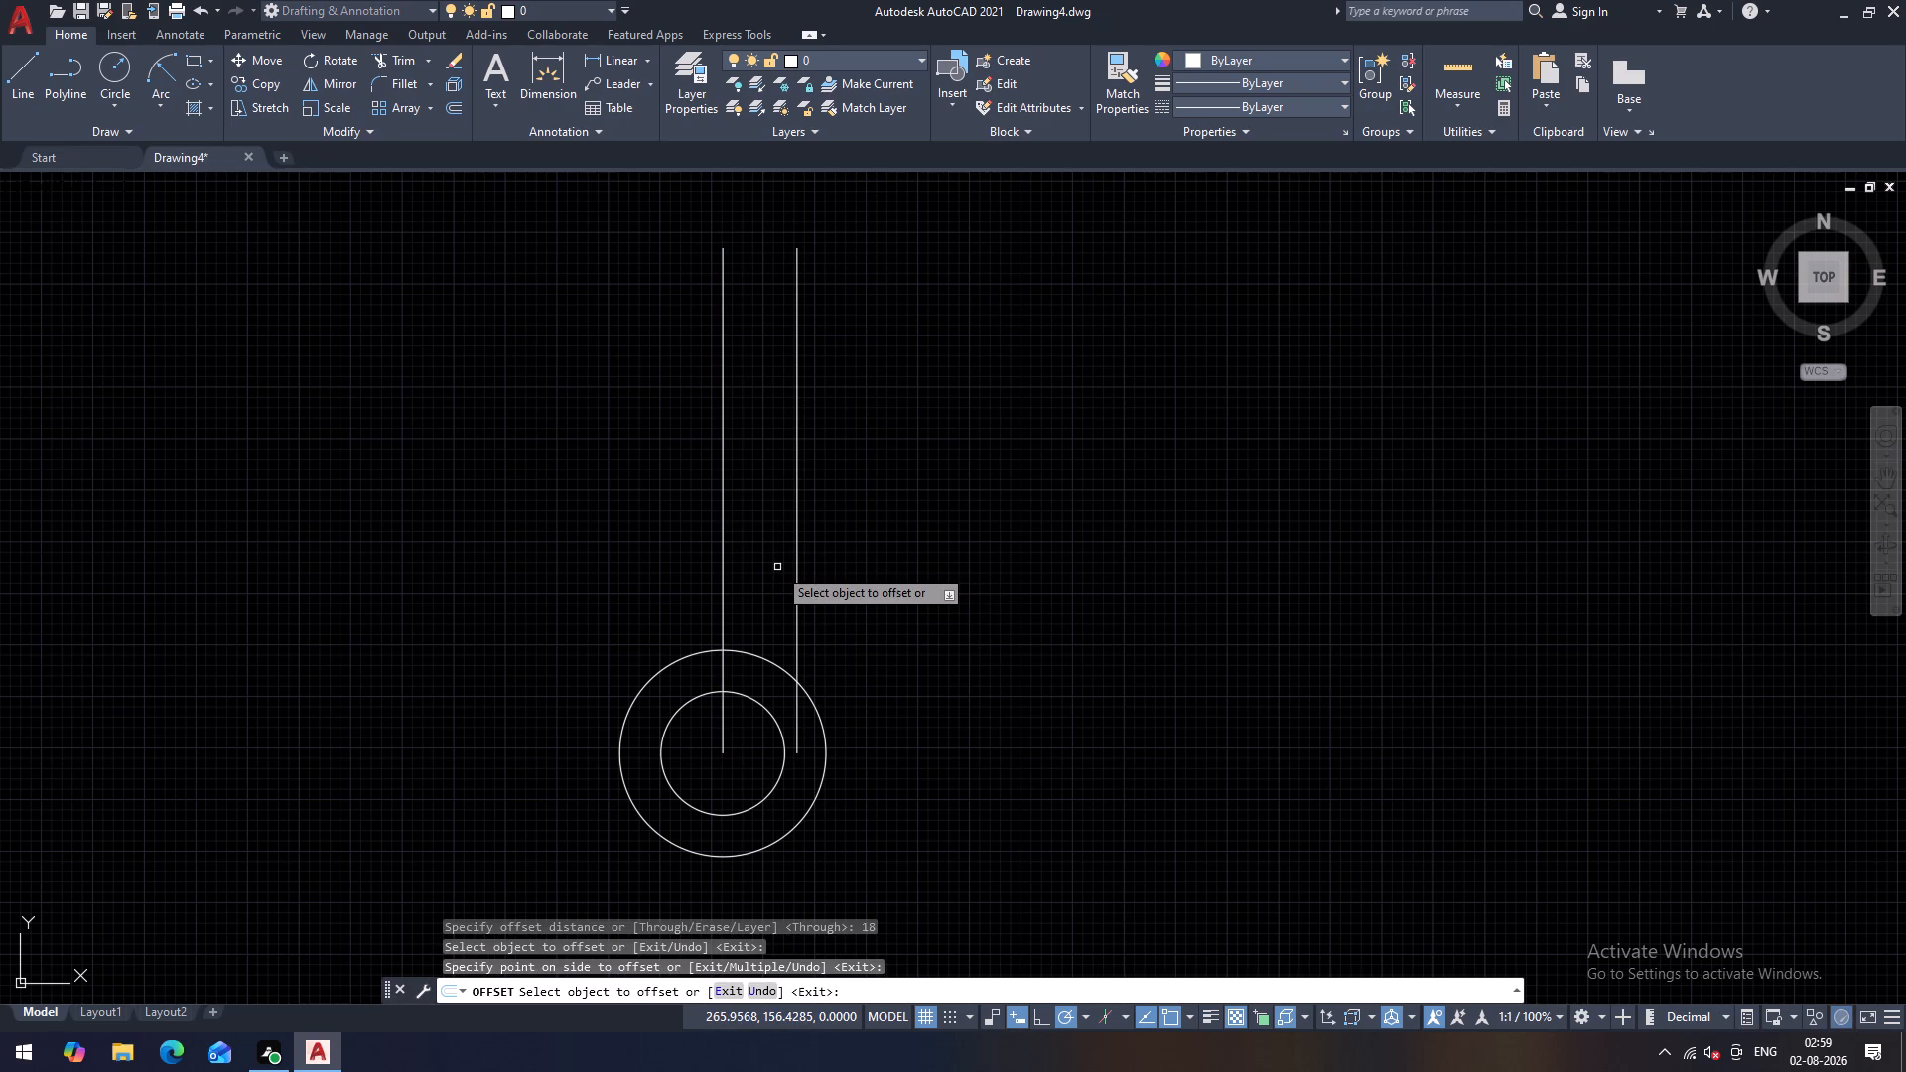
pyautogui.press('Escape')
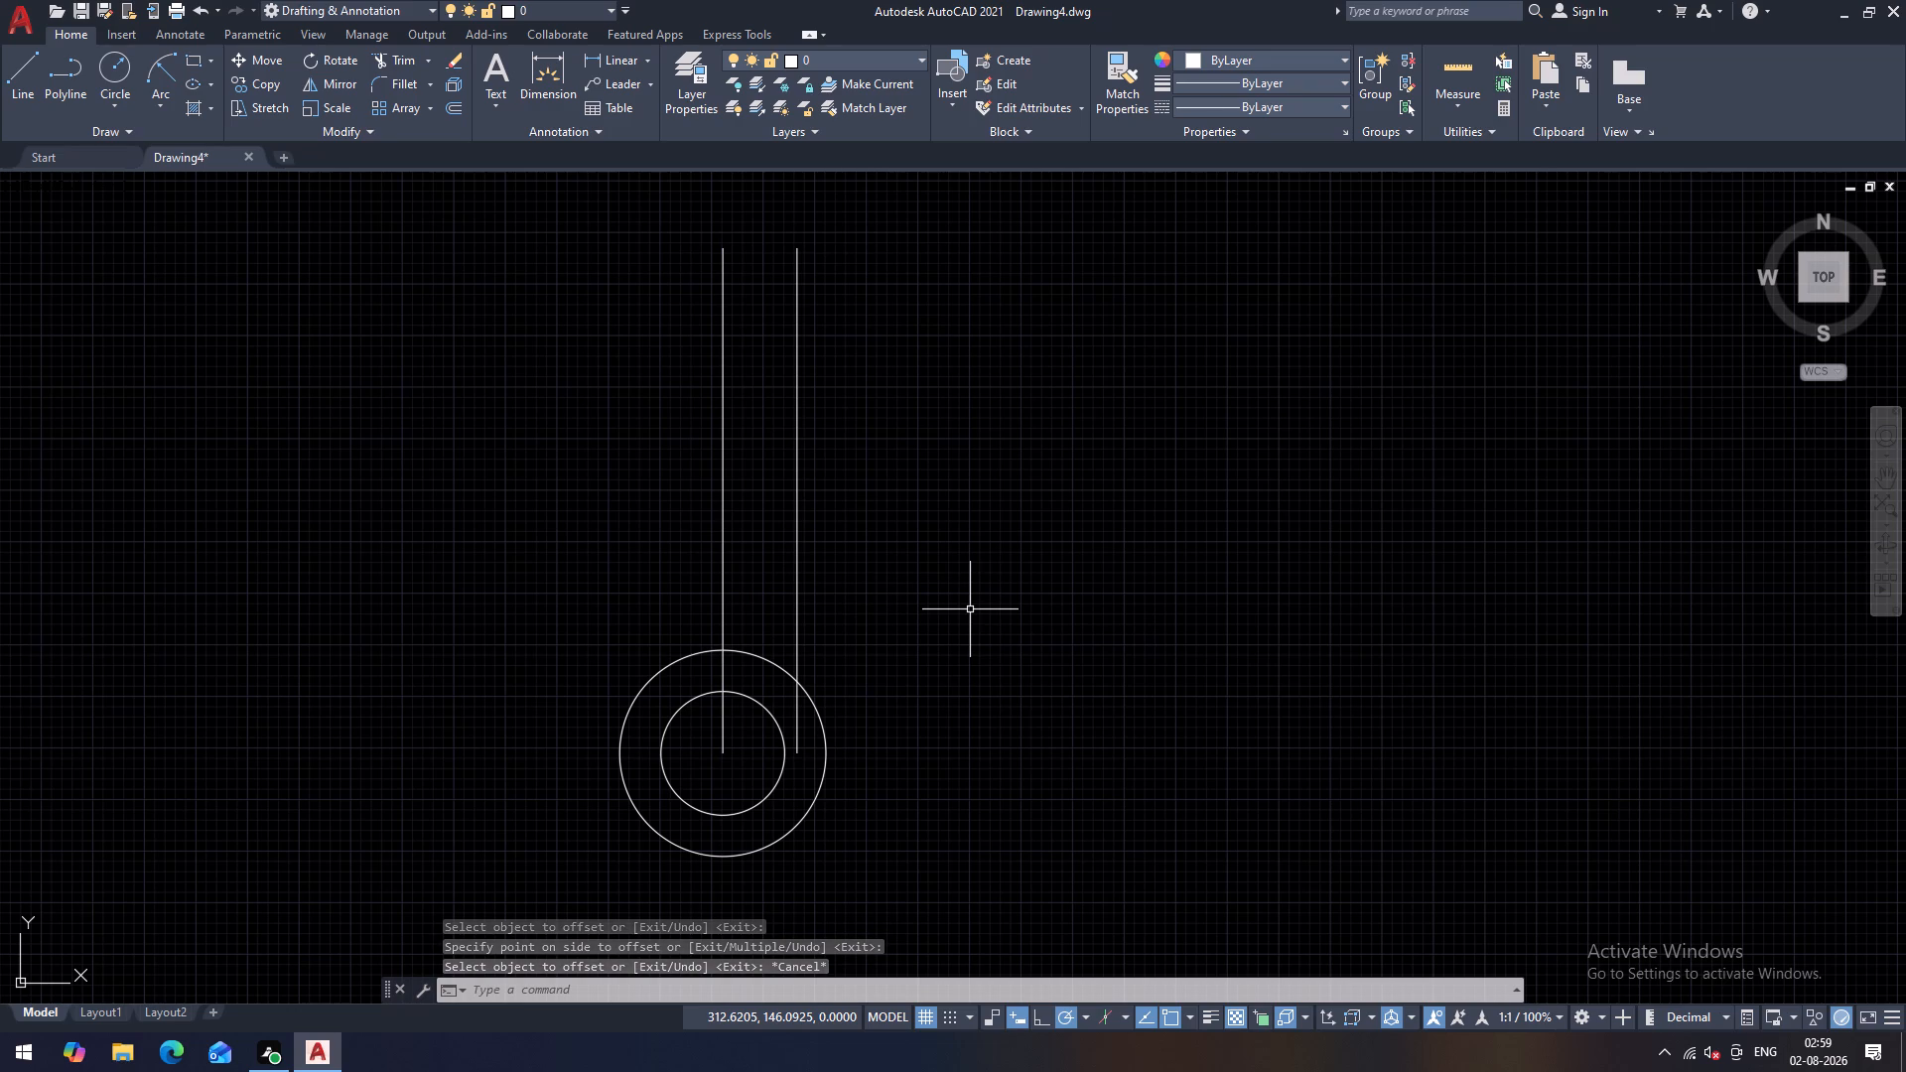
# Draw a horizontal line about 171.5 long through the circles' centre, extending beyond them on both sides.
pyautogui.click(15, 67)
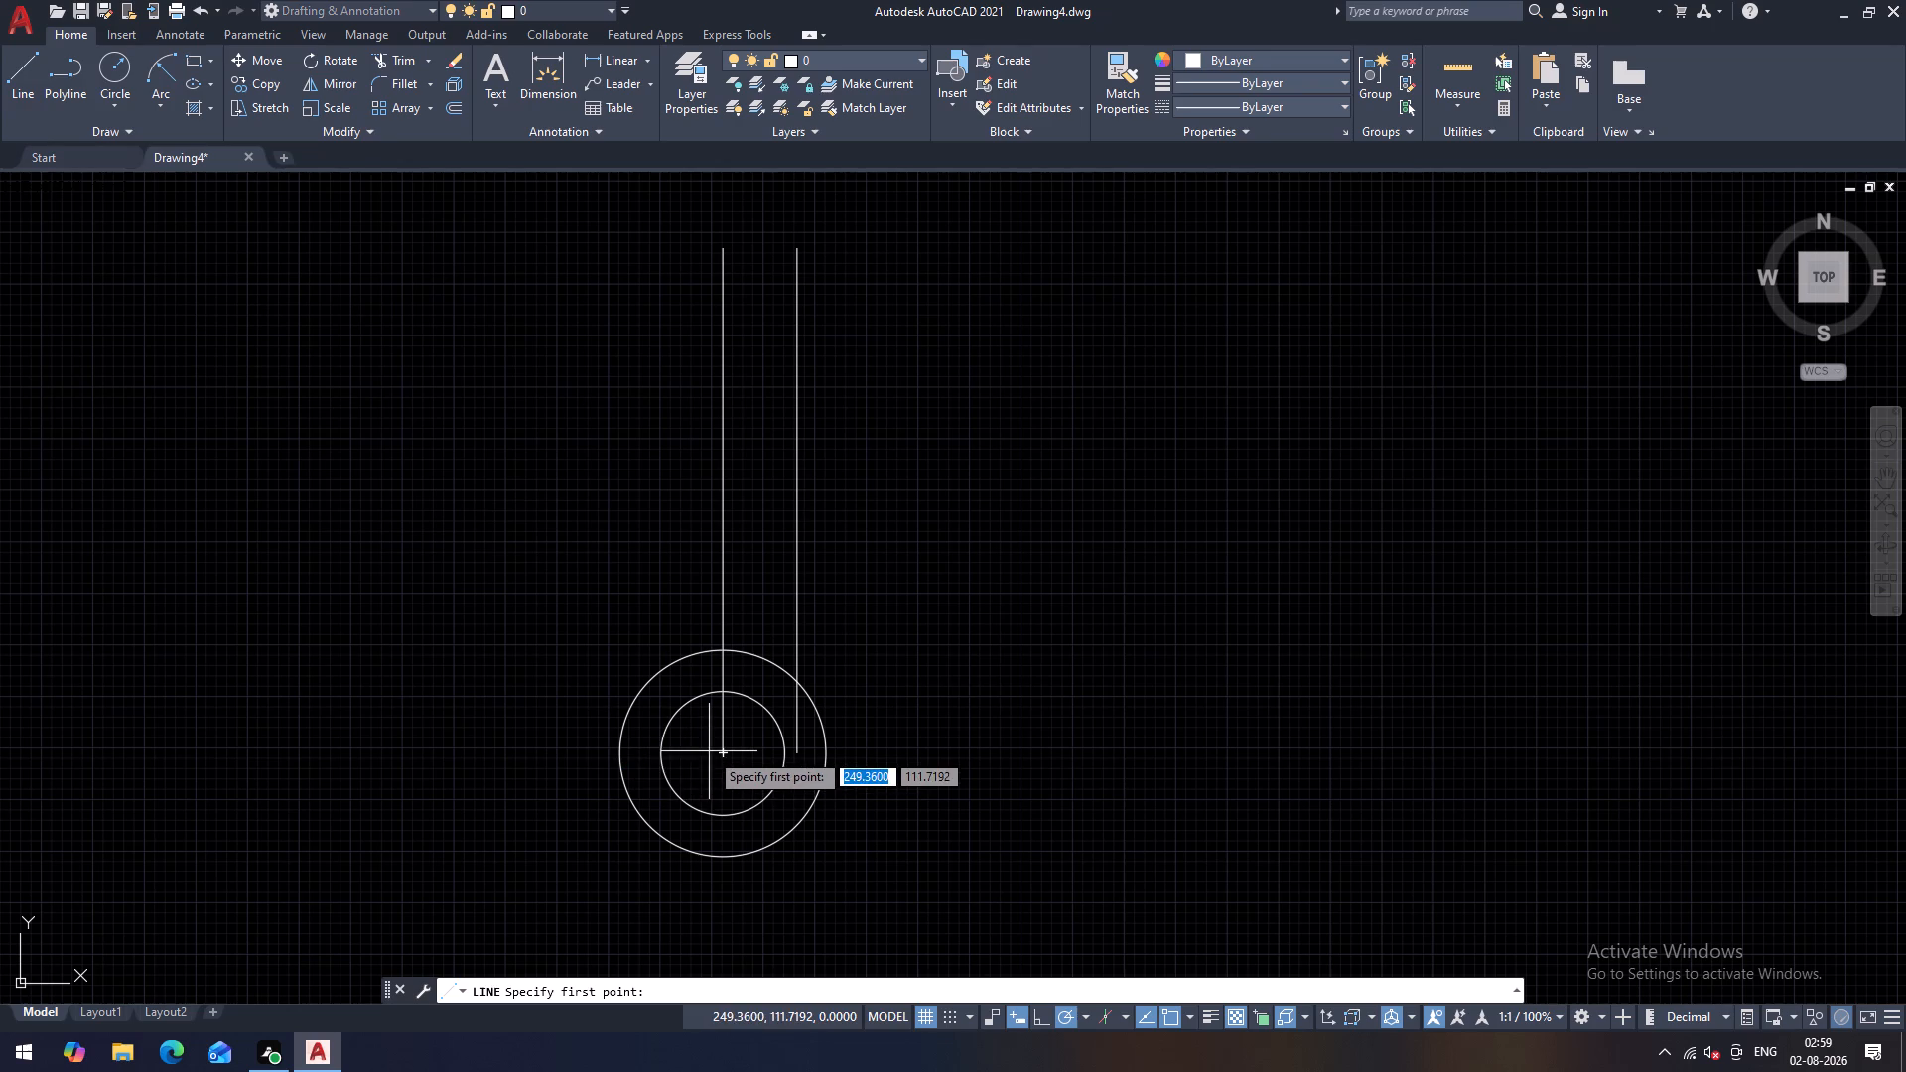
pyautogui.click(398, 747)
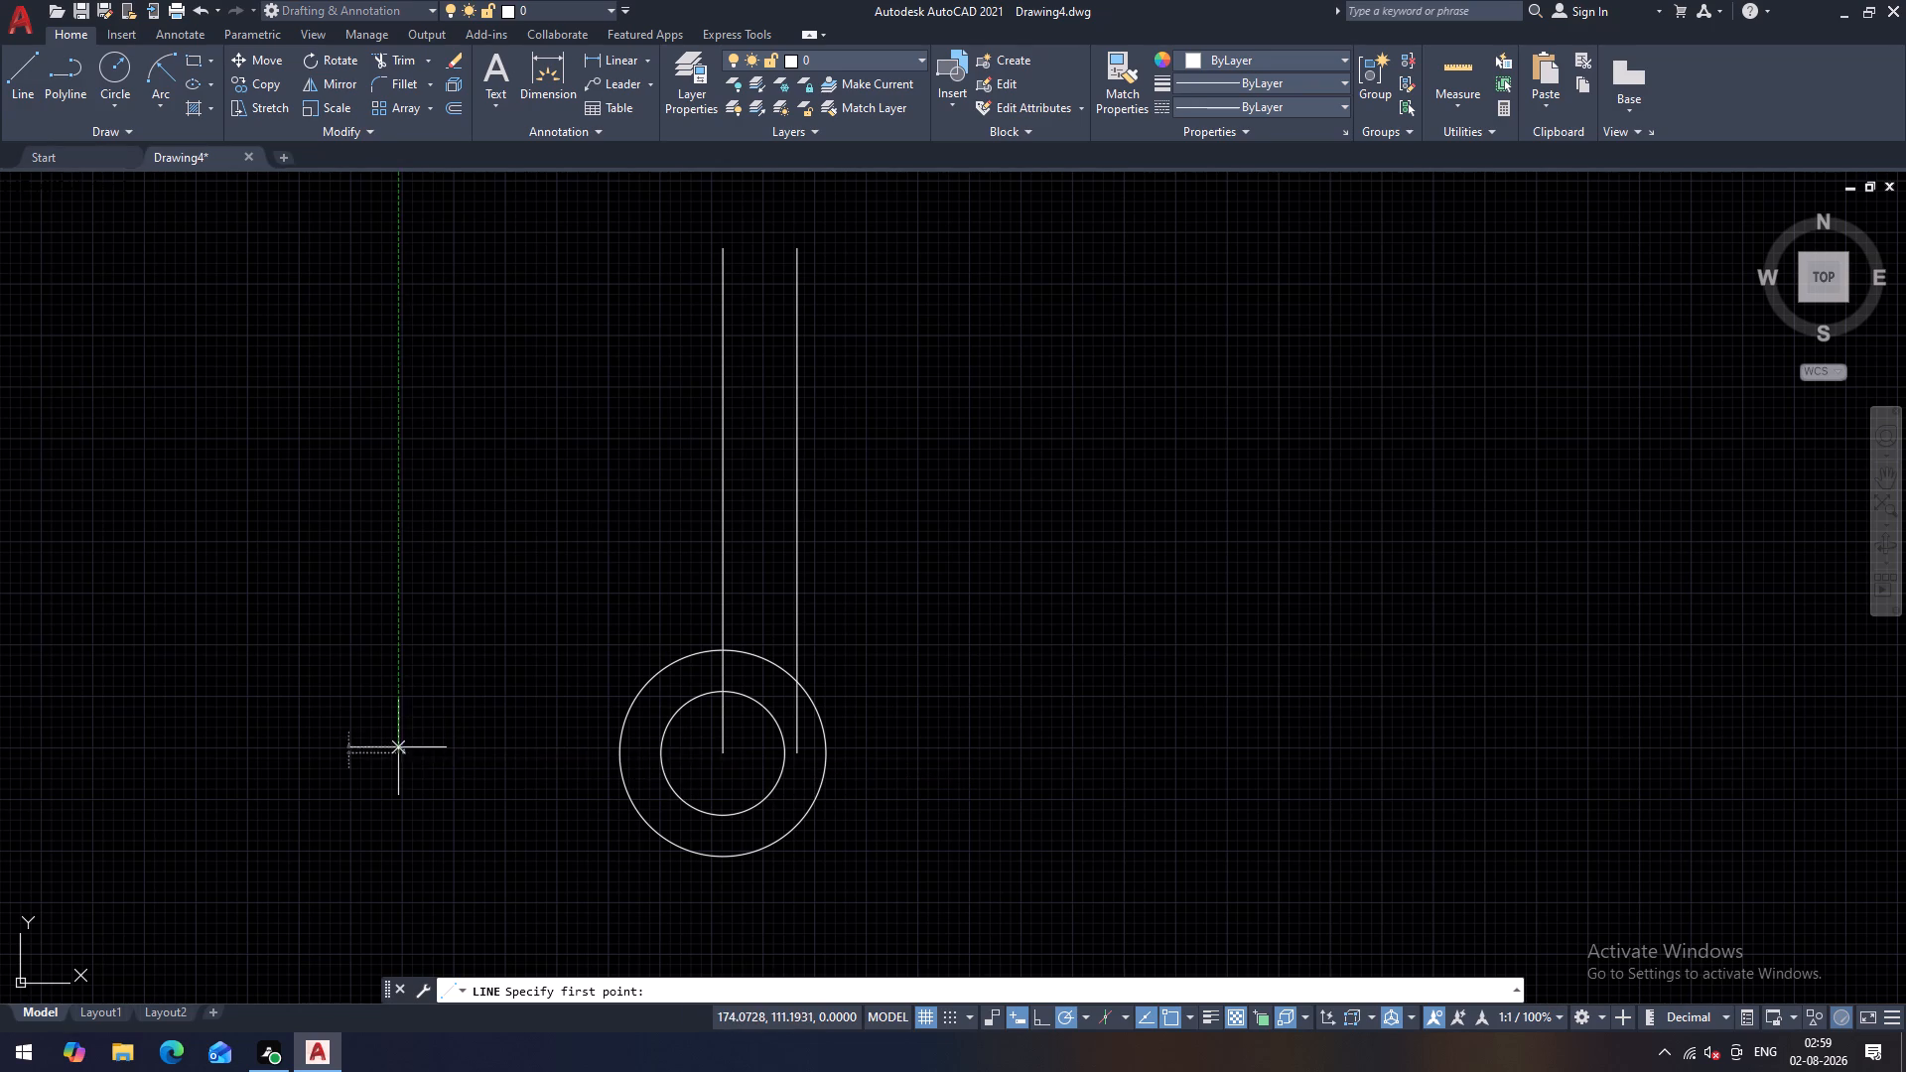
pyautogui.click(1106, 748)
pyautogui.press('Escape')
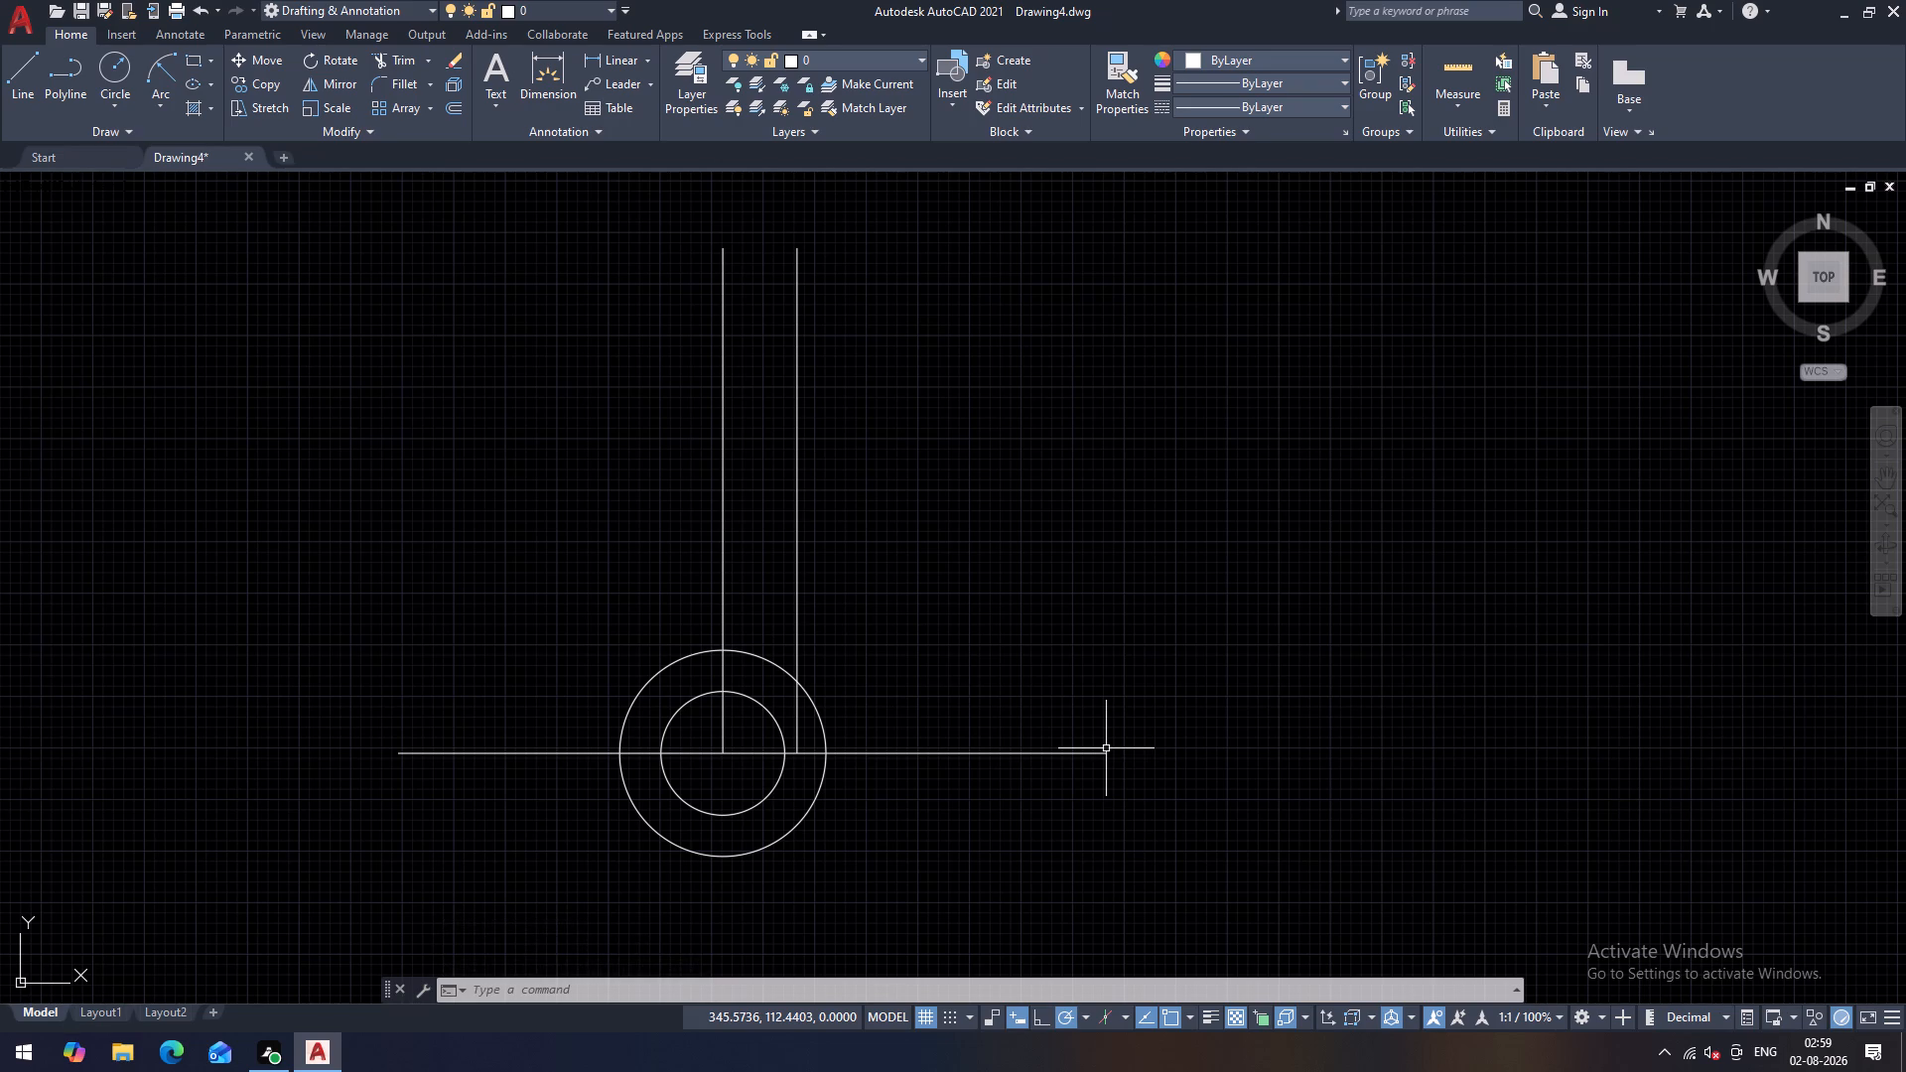
# Offset the horizontal line through the circles' centre 122.5 upward.
pyautogui.write('o')
pyautogui.press('space')
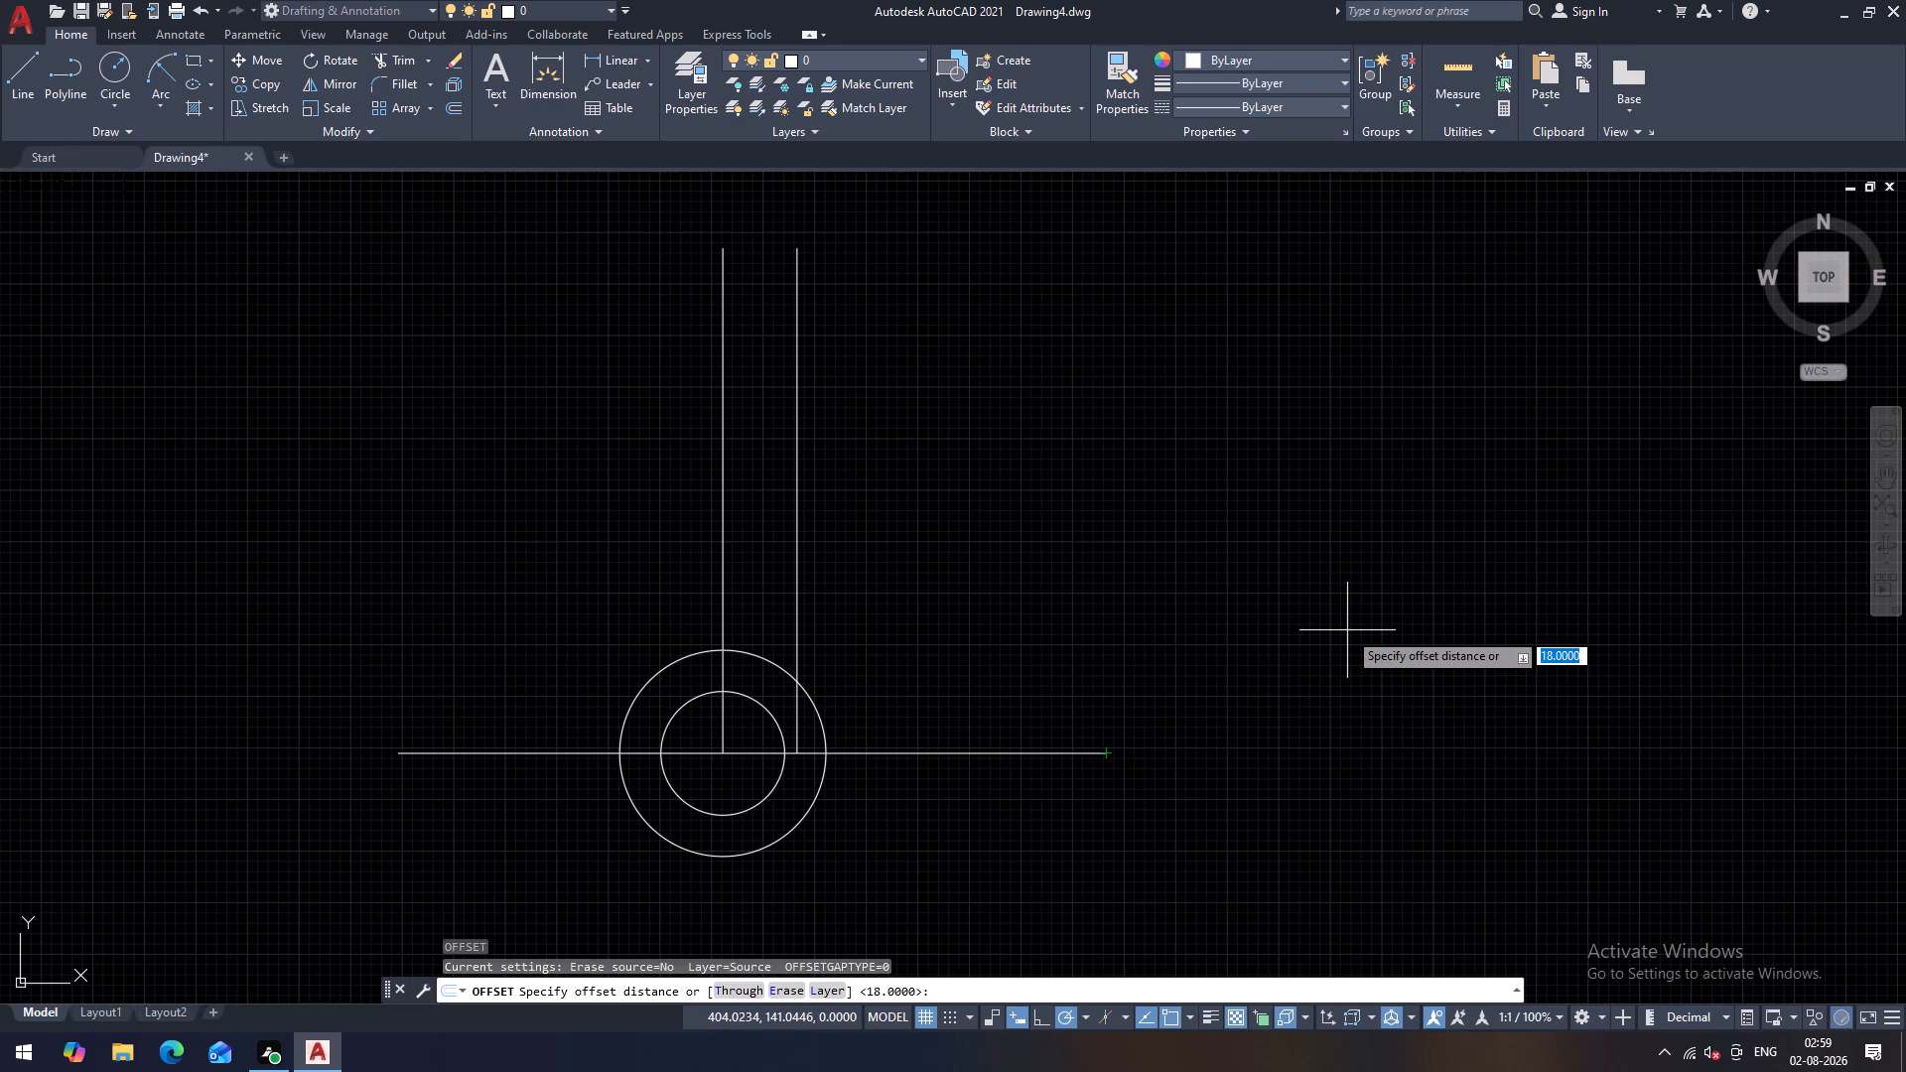
pyautogui.write('122.5')
pyautogui.press('Return')
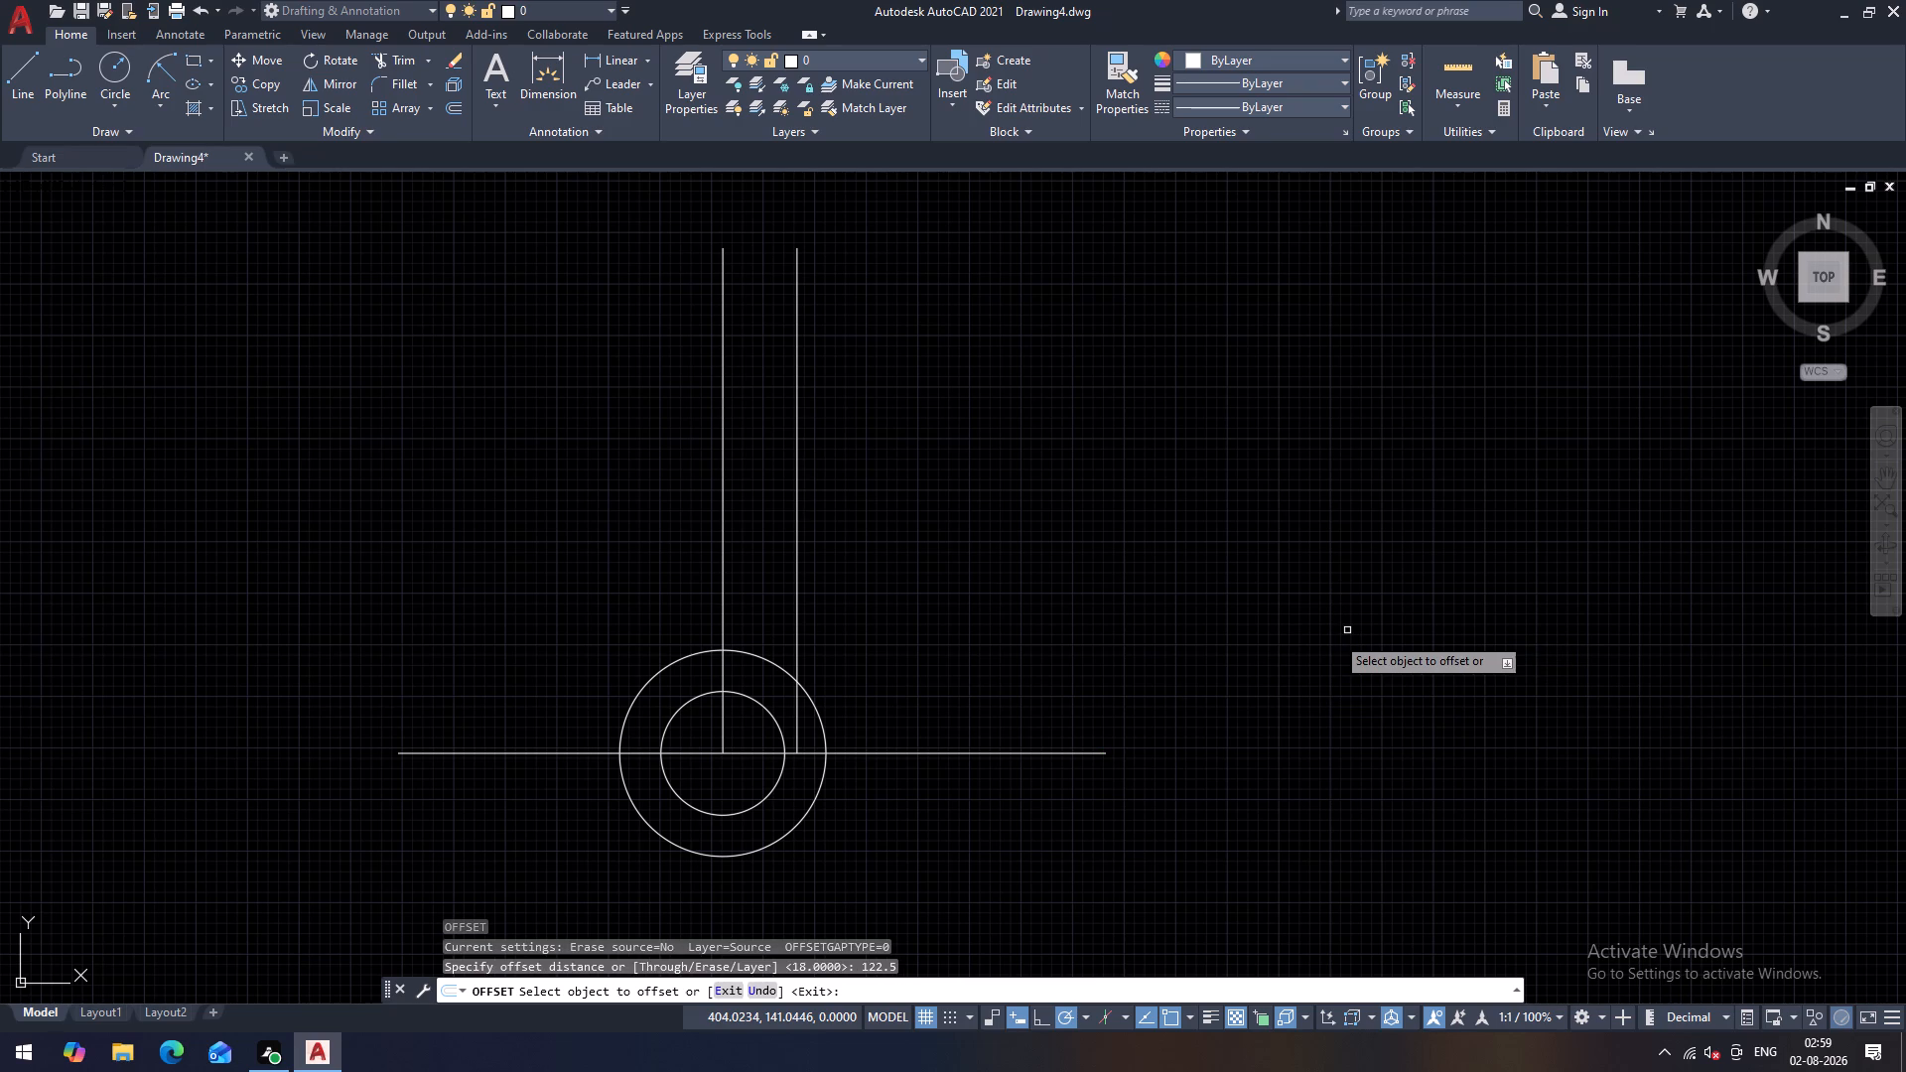
pyautogui.click(905, 750)
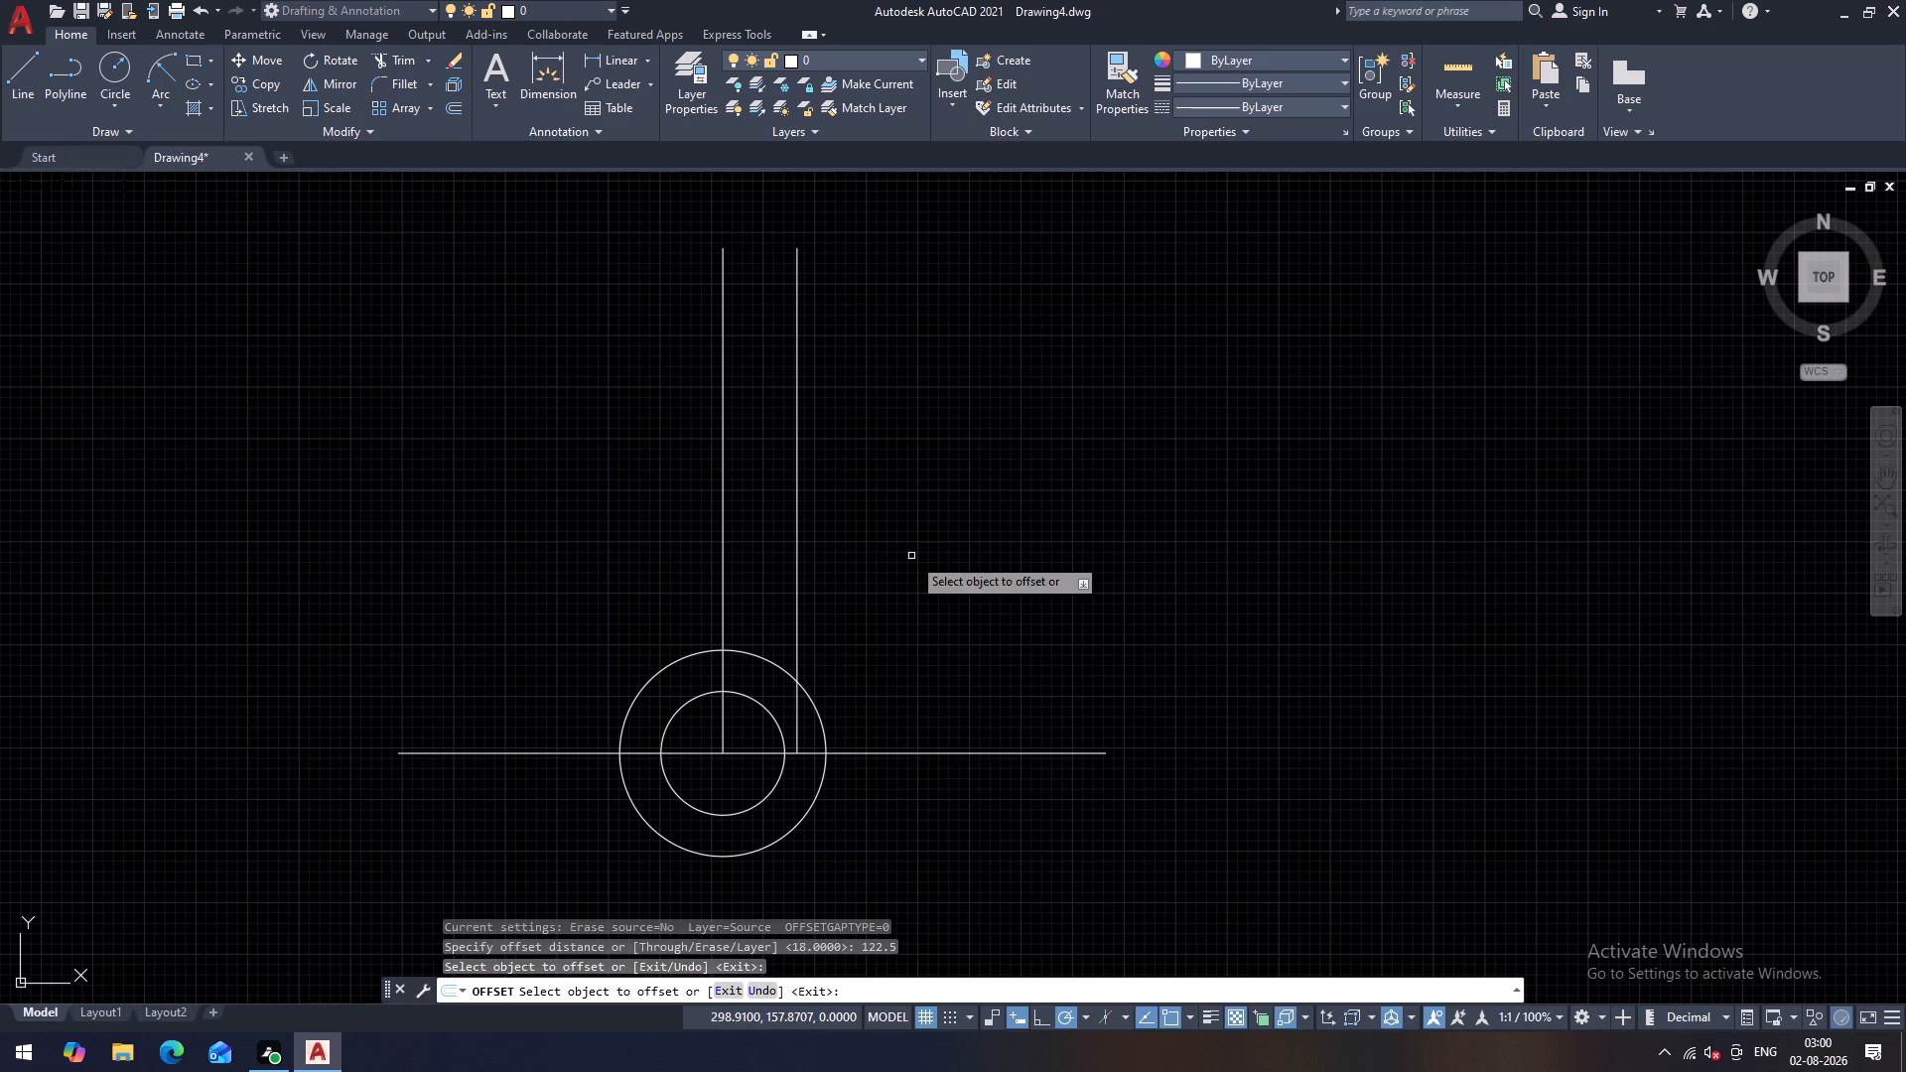
pyautogui.click(897, 750)
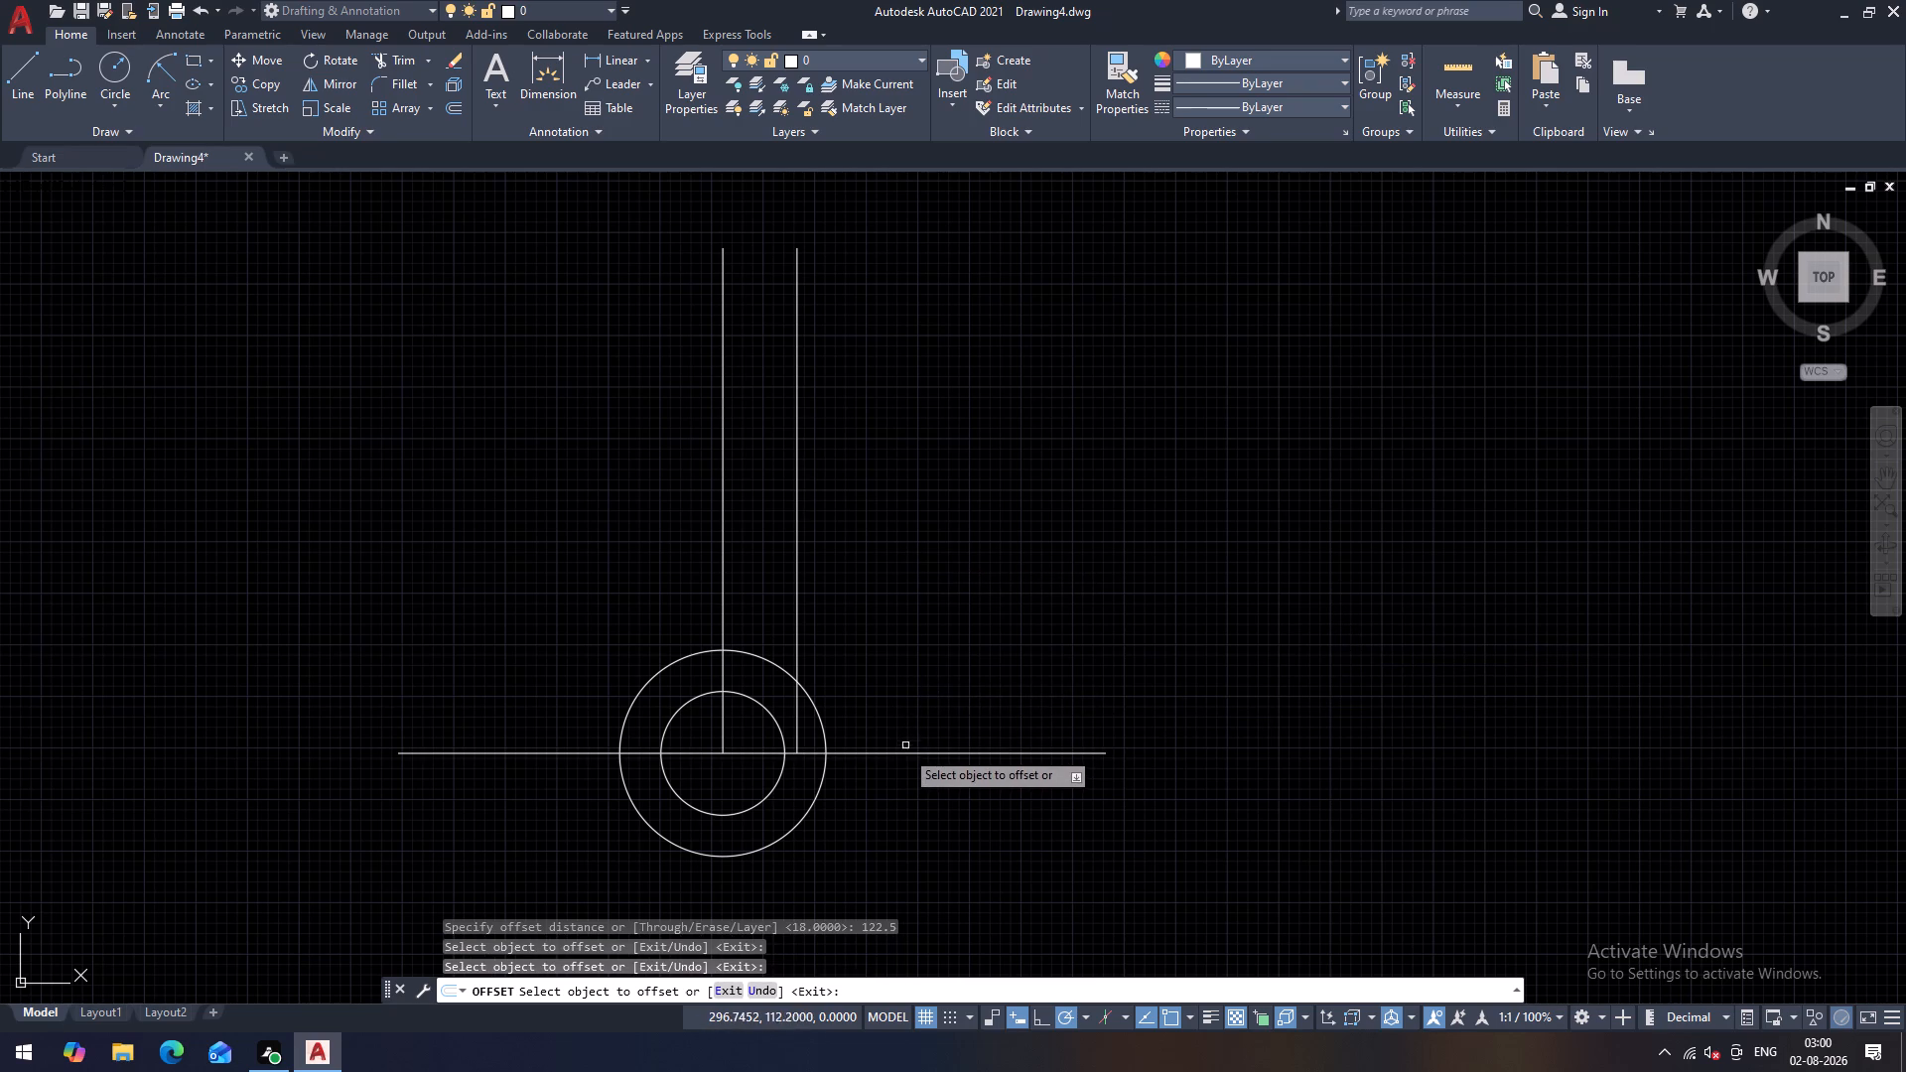
pyautogui.click(902, 750)
pyautogui.click(902, 753)
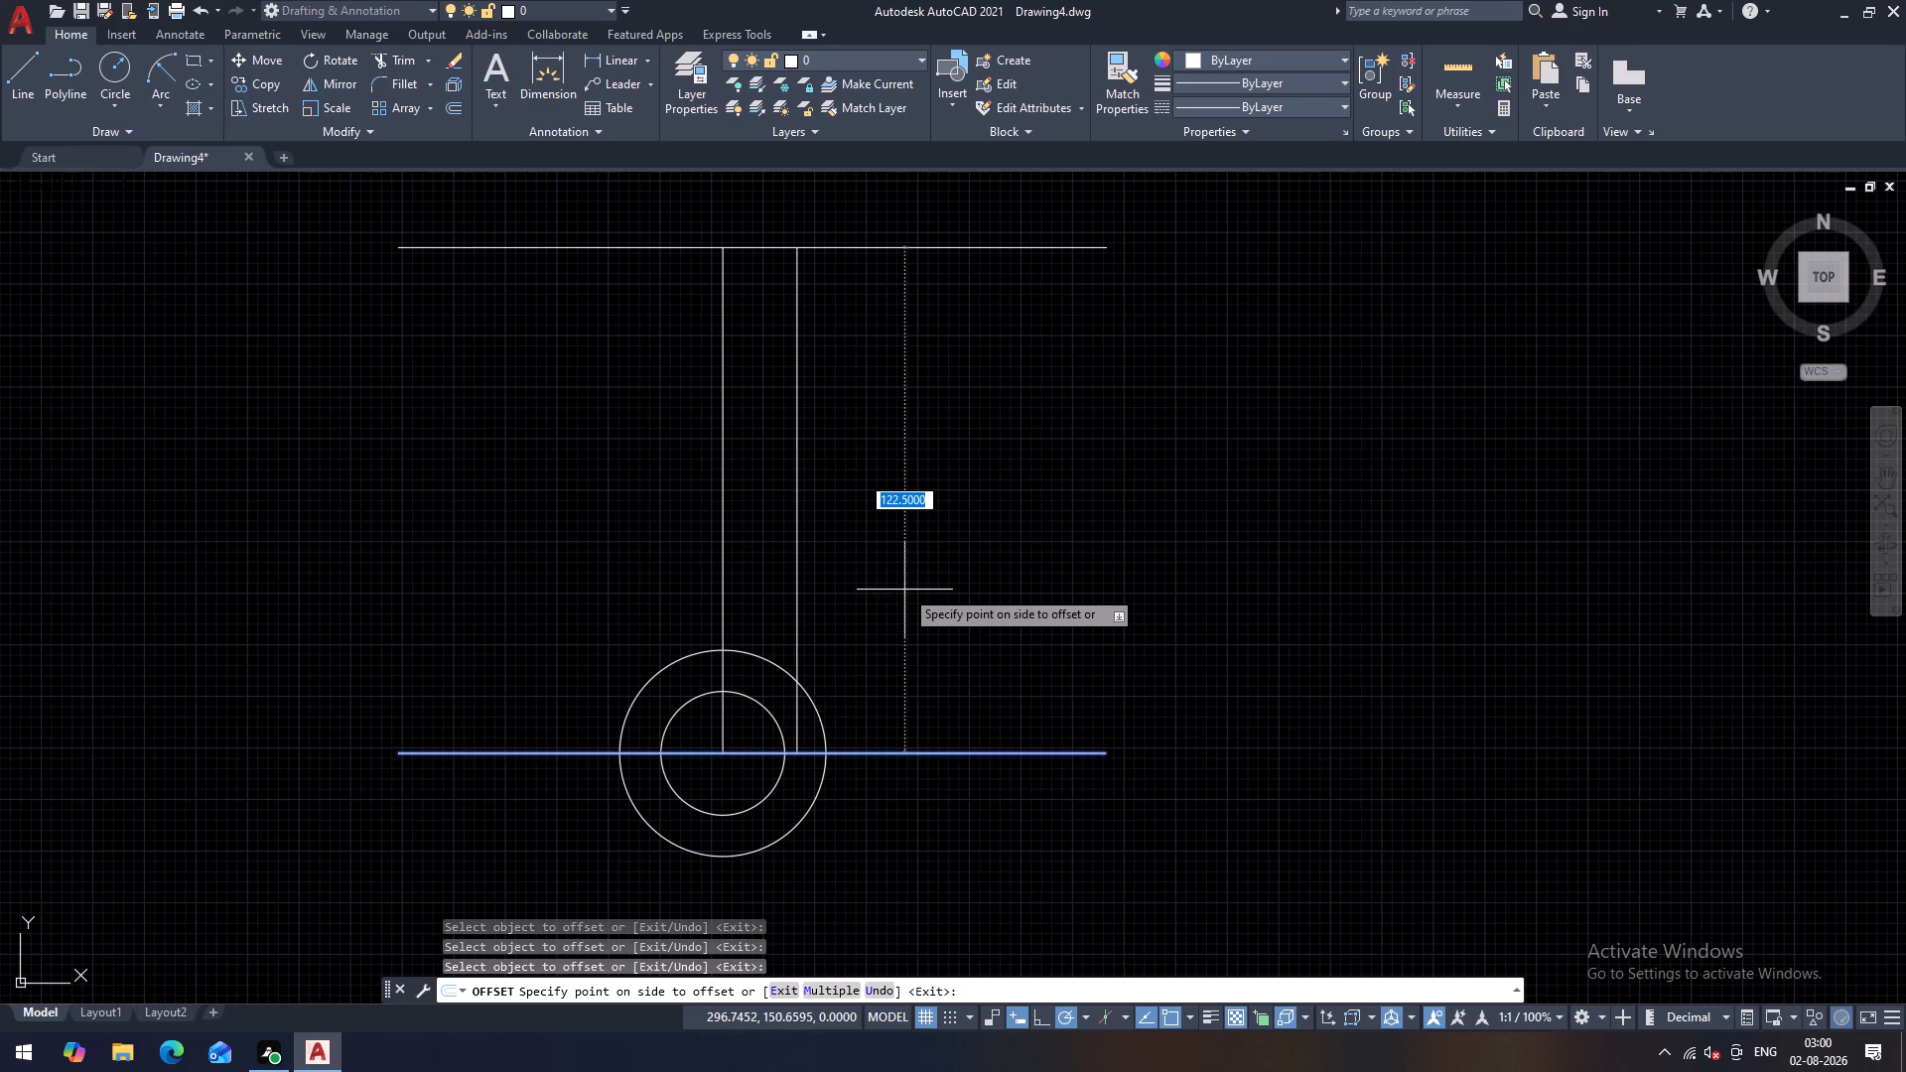
pyautogui.click(904, 586)
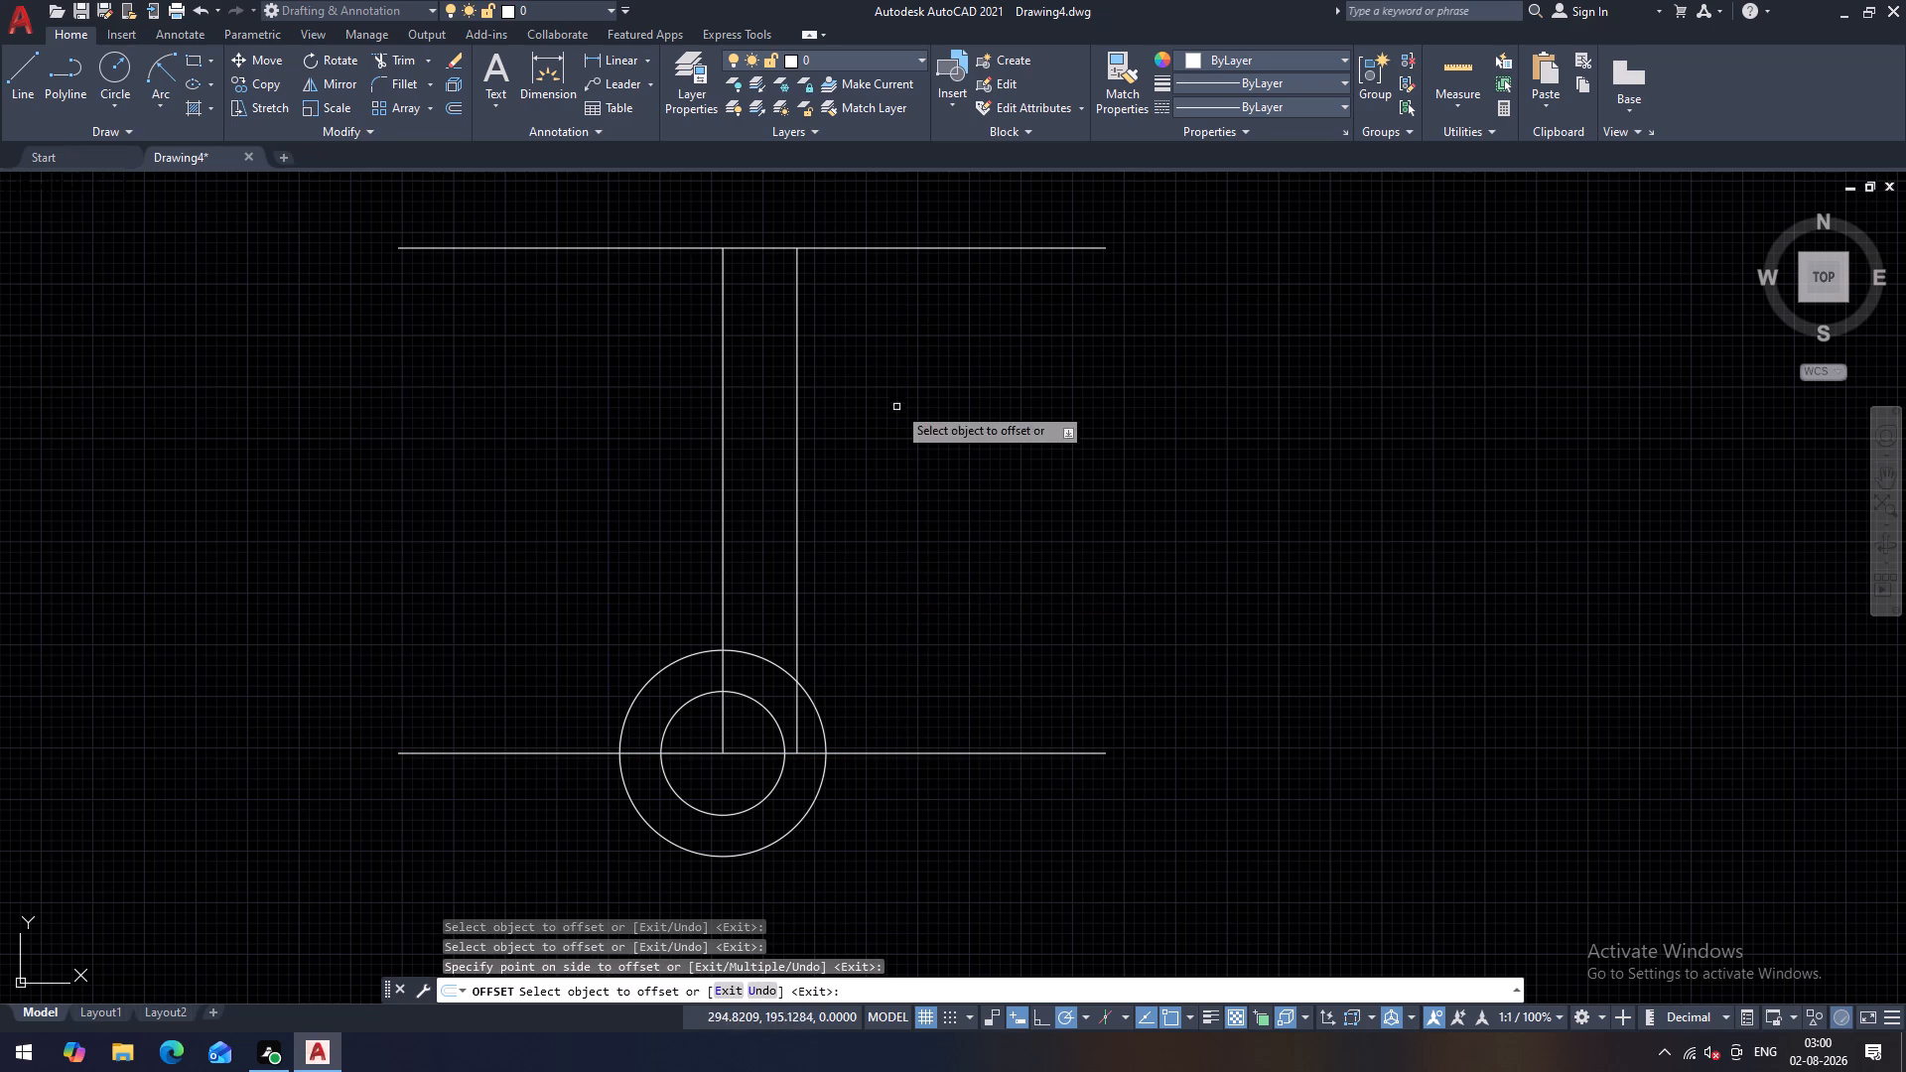
# Offset the top horizontal line 12.5 downward, and offset the resulting line 48 further downward.
pyautogui.click(848, 249)
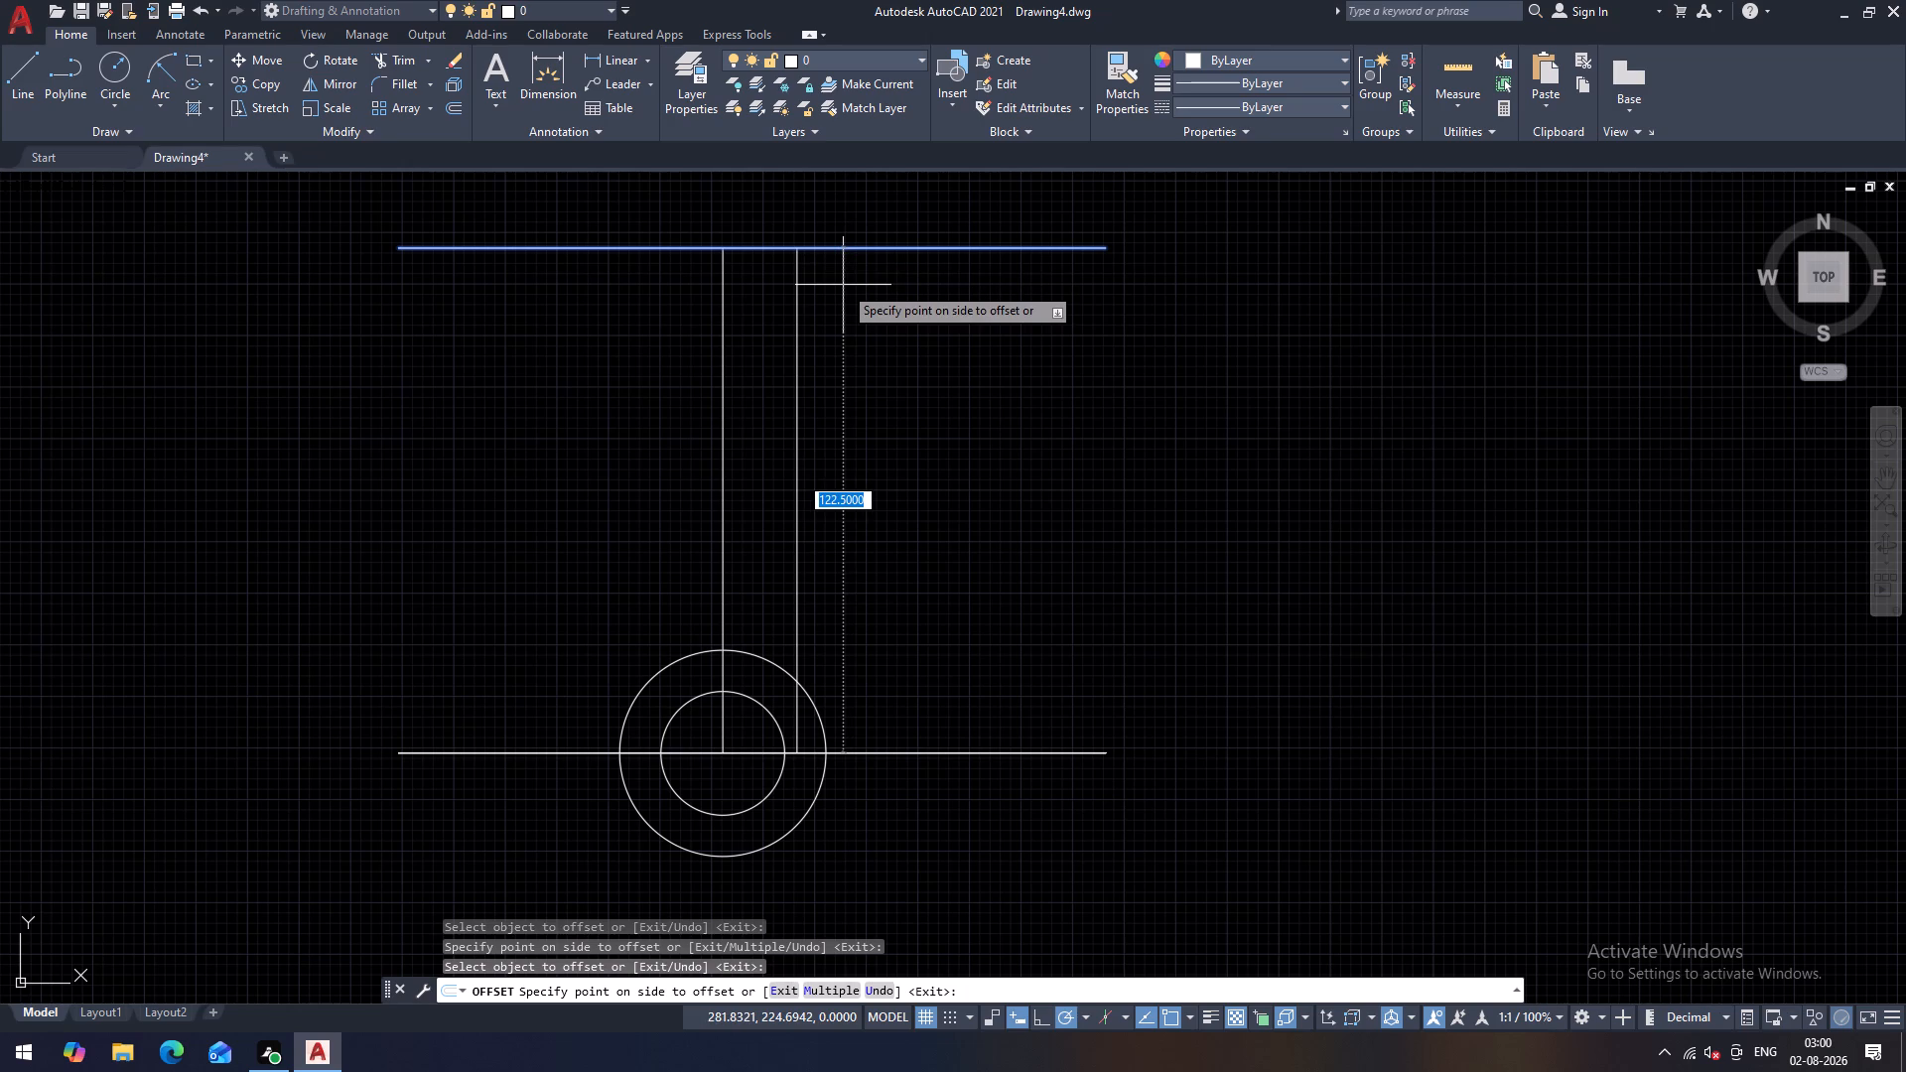
pyautogui.write('12.5')
pyautogui.press('Return')
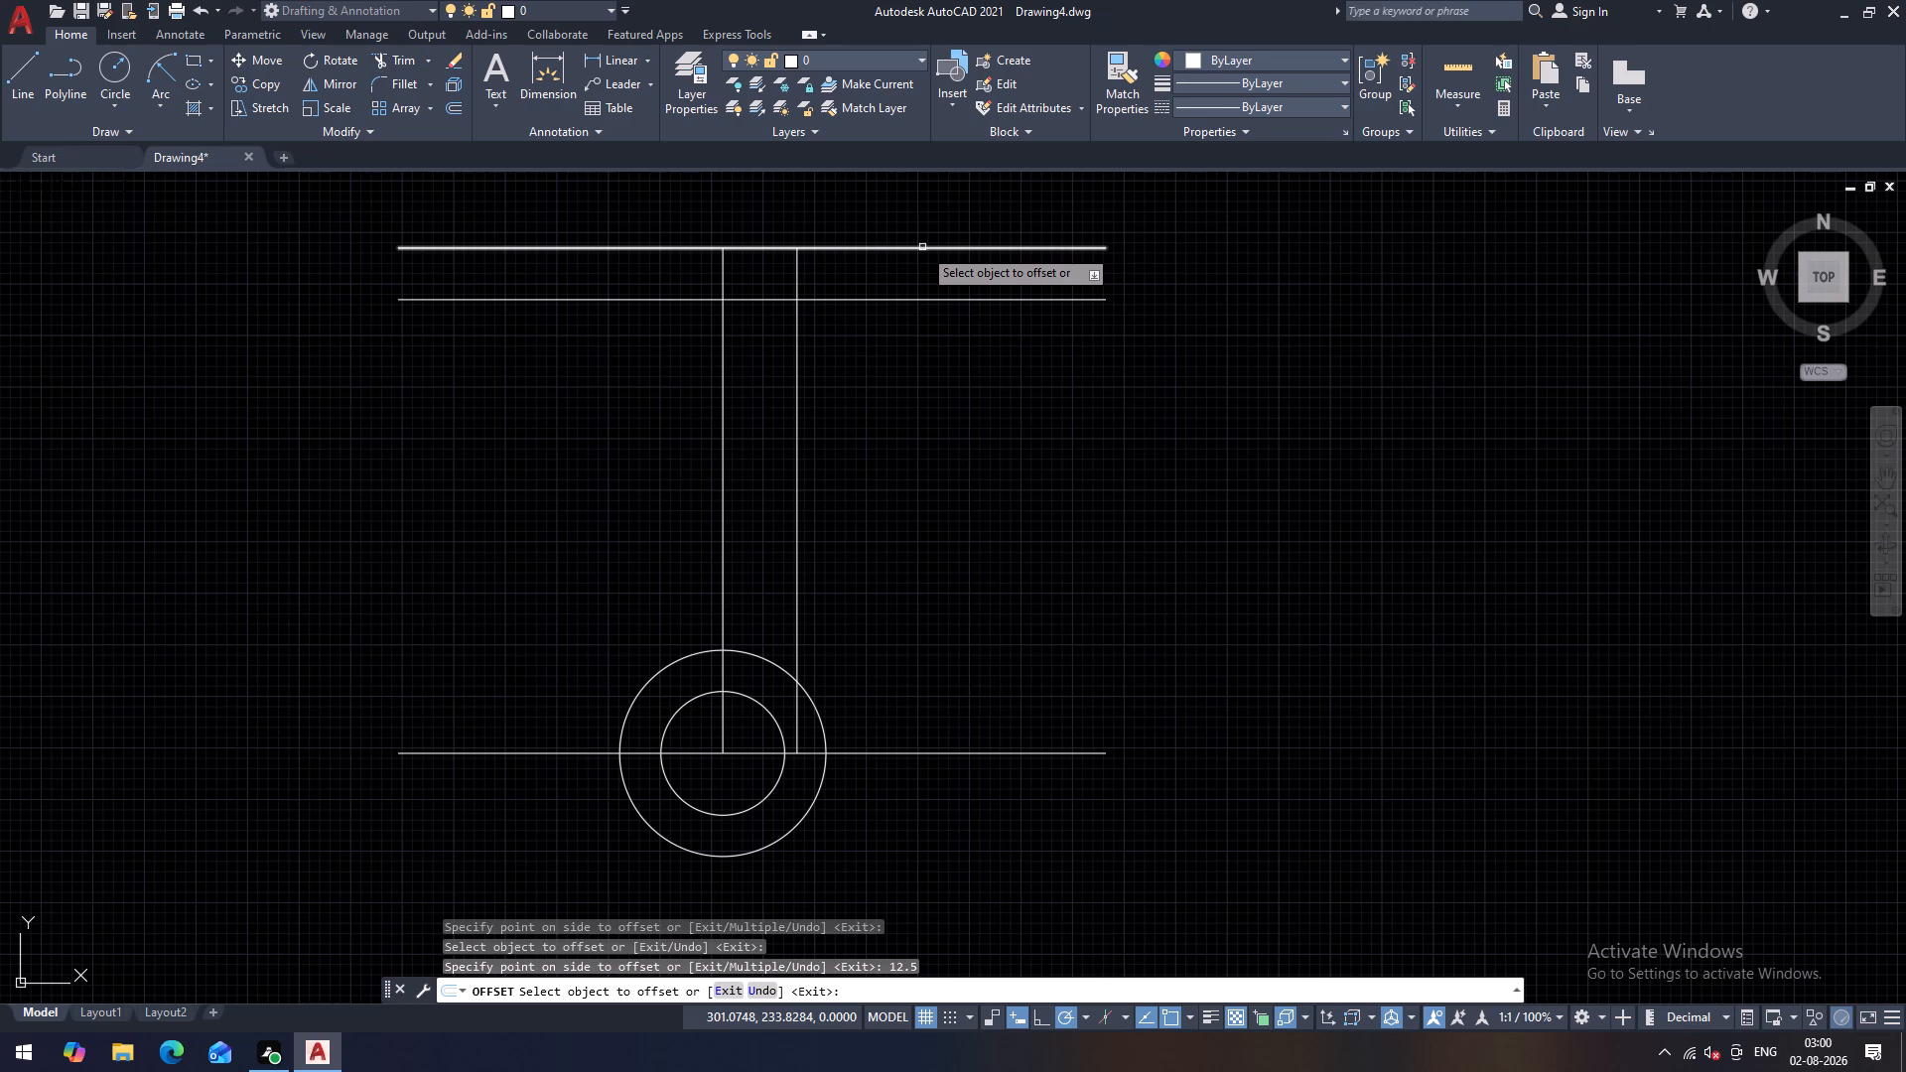
pyautogui.click(927, 300)
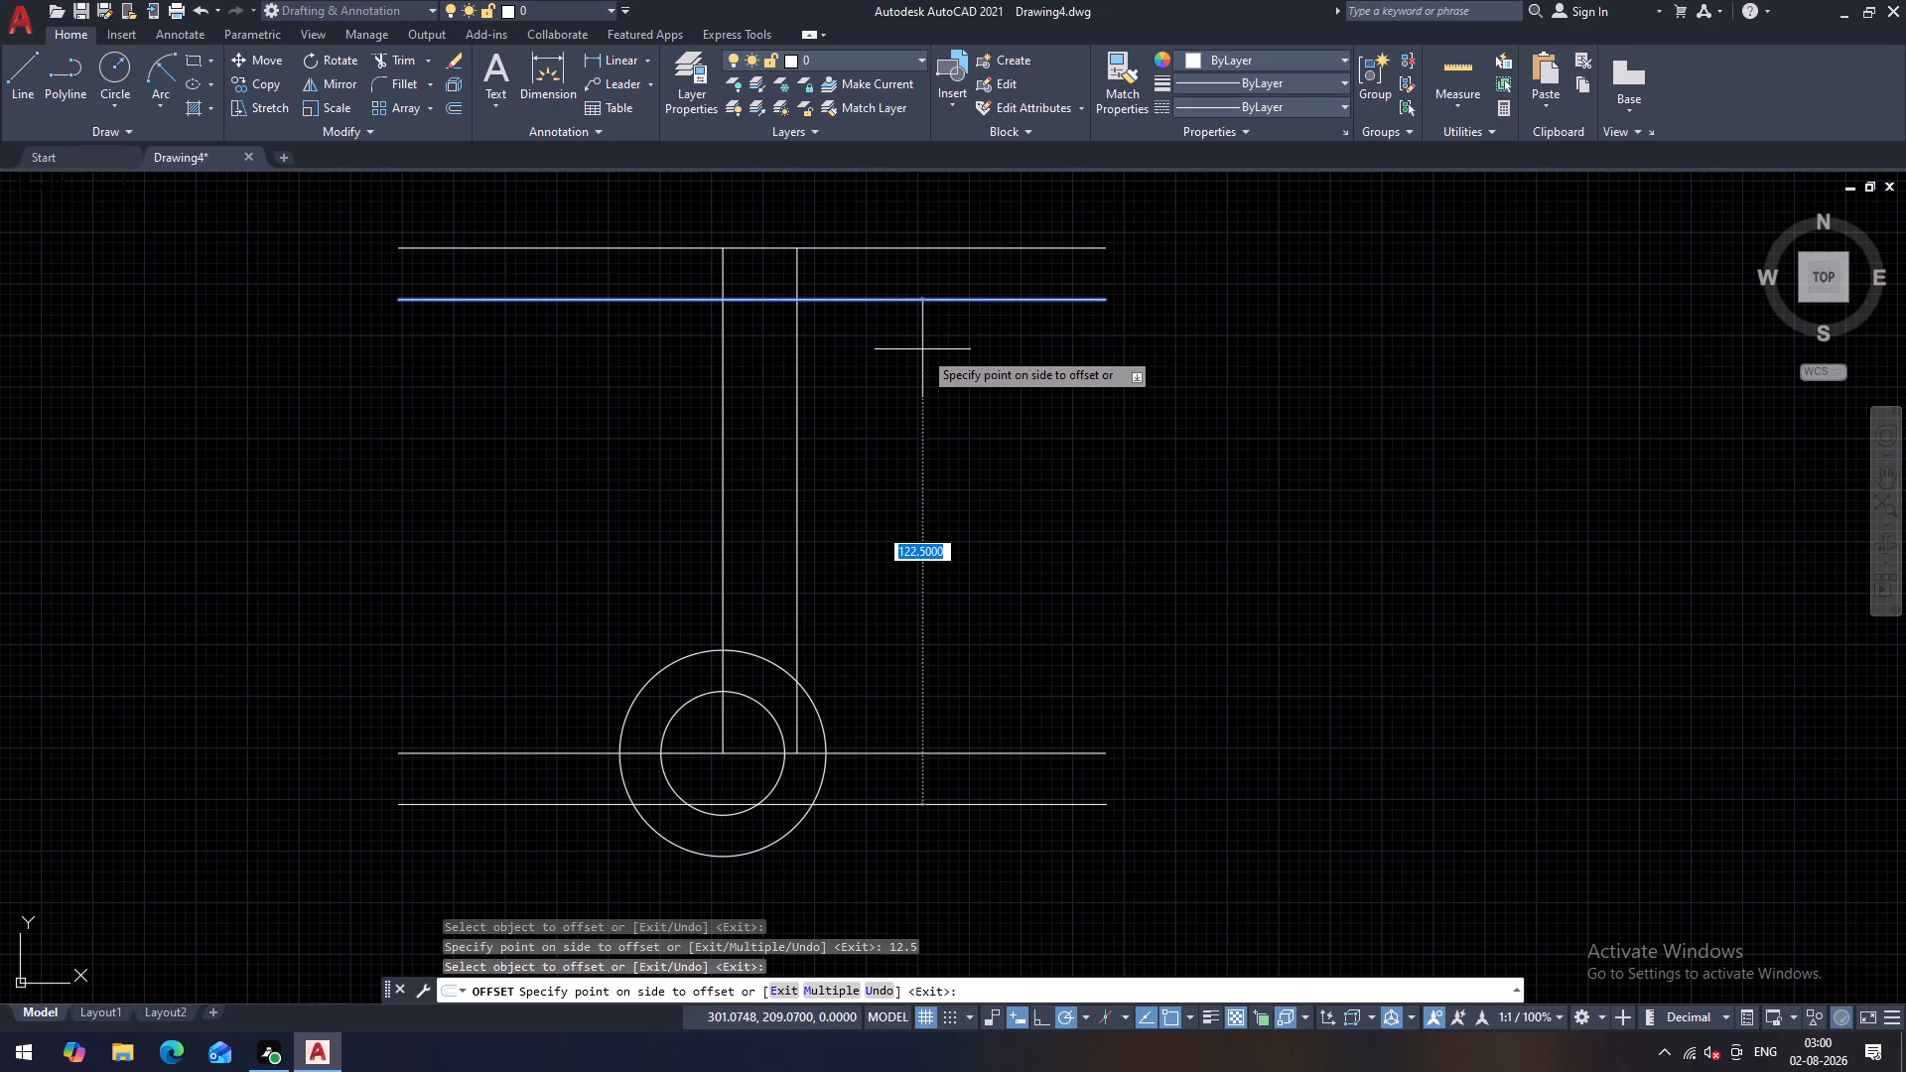
pyautogui.write('48')
pyautogui.press('Return')
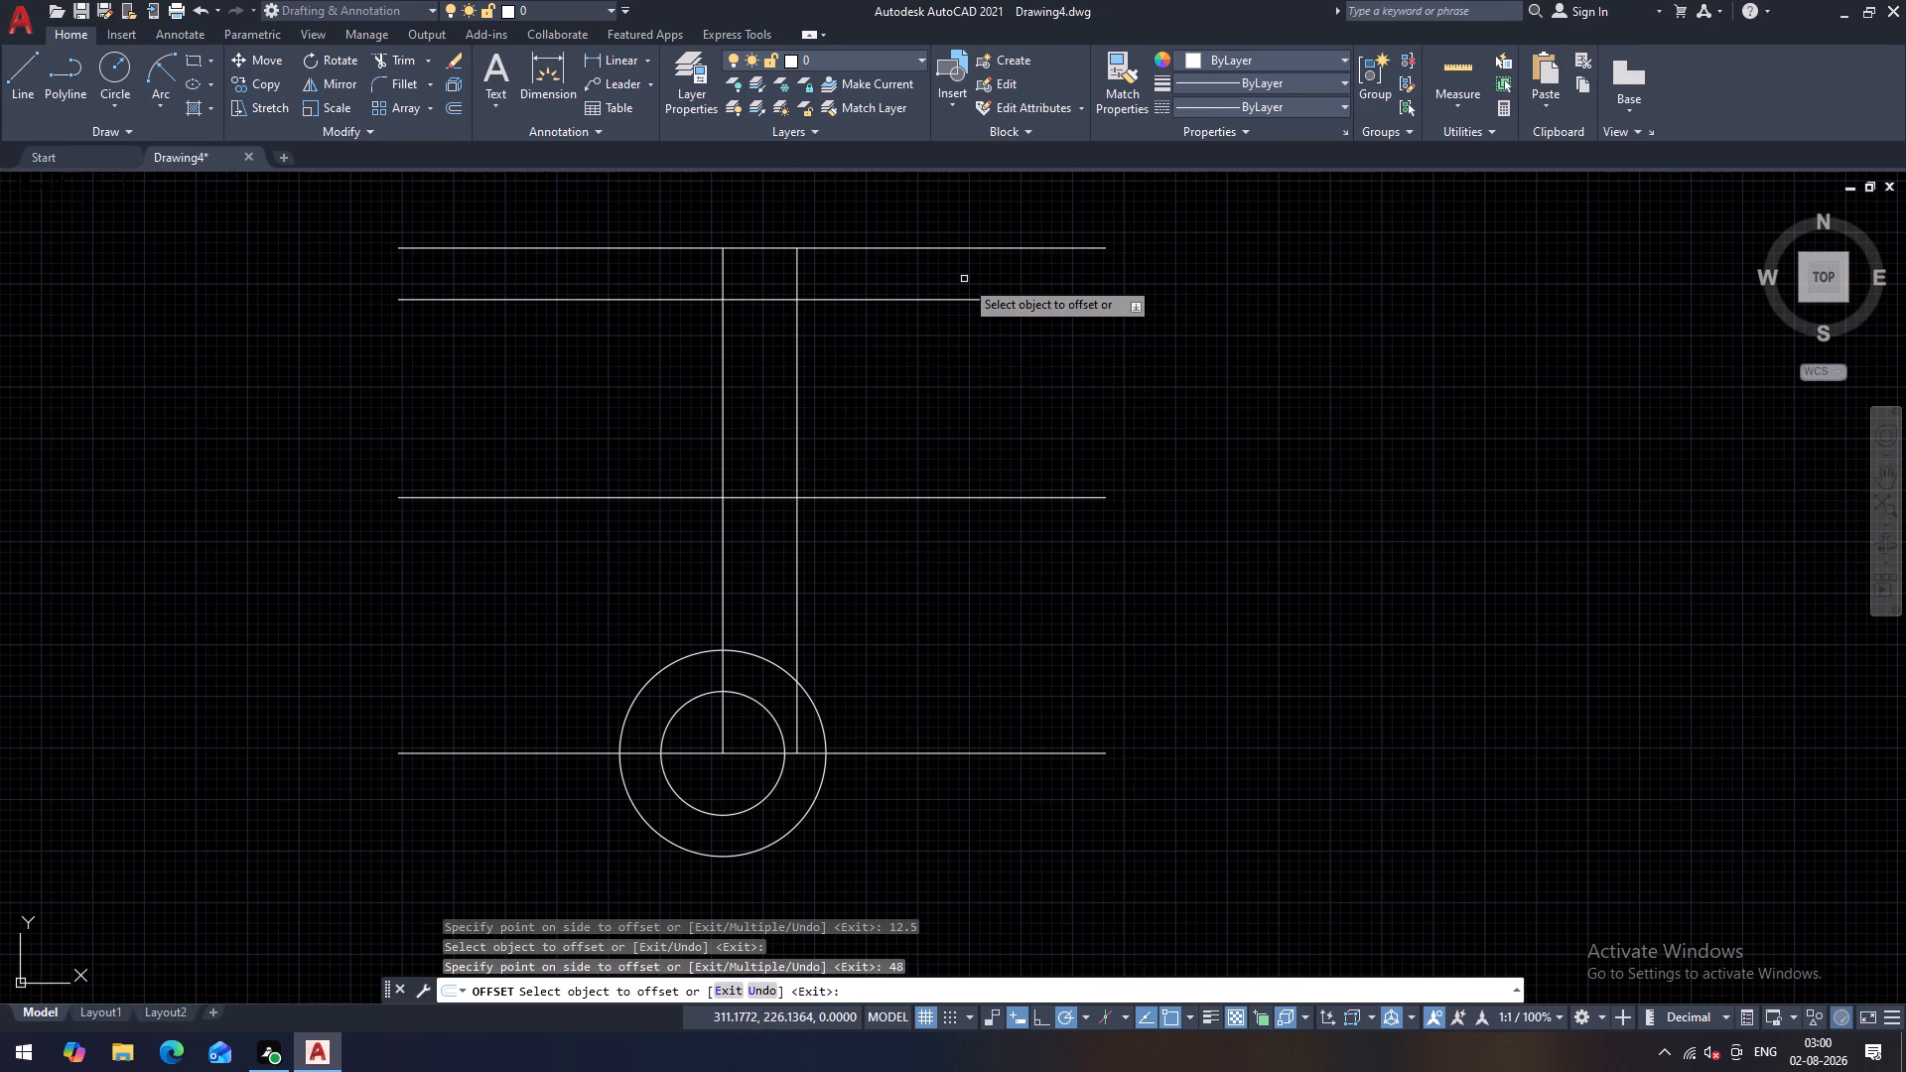
# Offset the lowest new horizontal line 18 downward, and the second line from the top 30 downward.
pyautogui.click(954, 494)
pyautogui.click(952, 498)
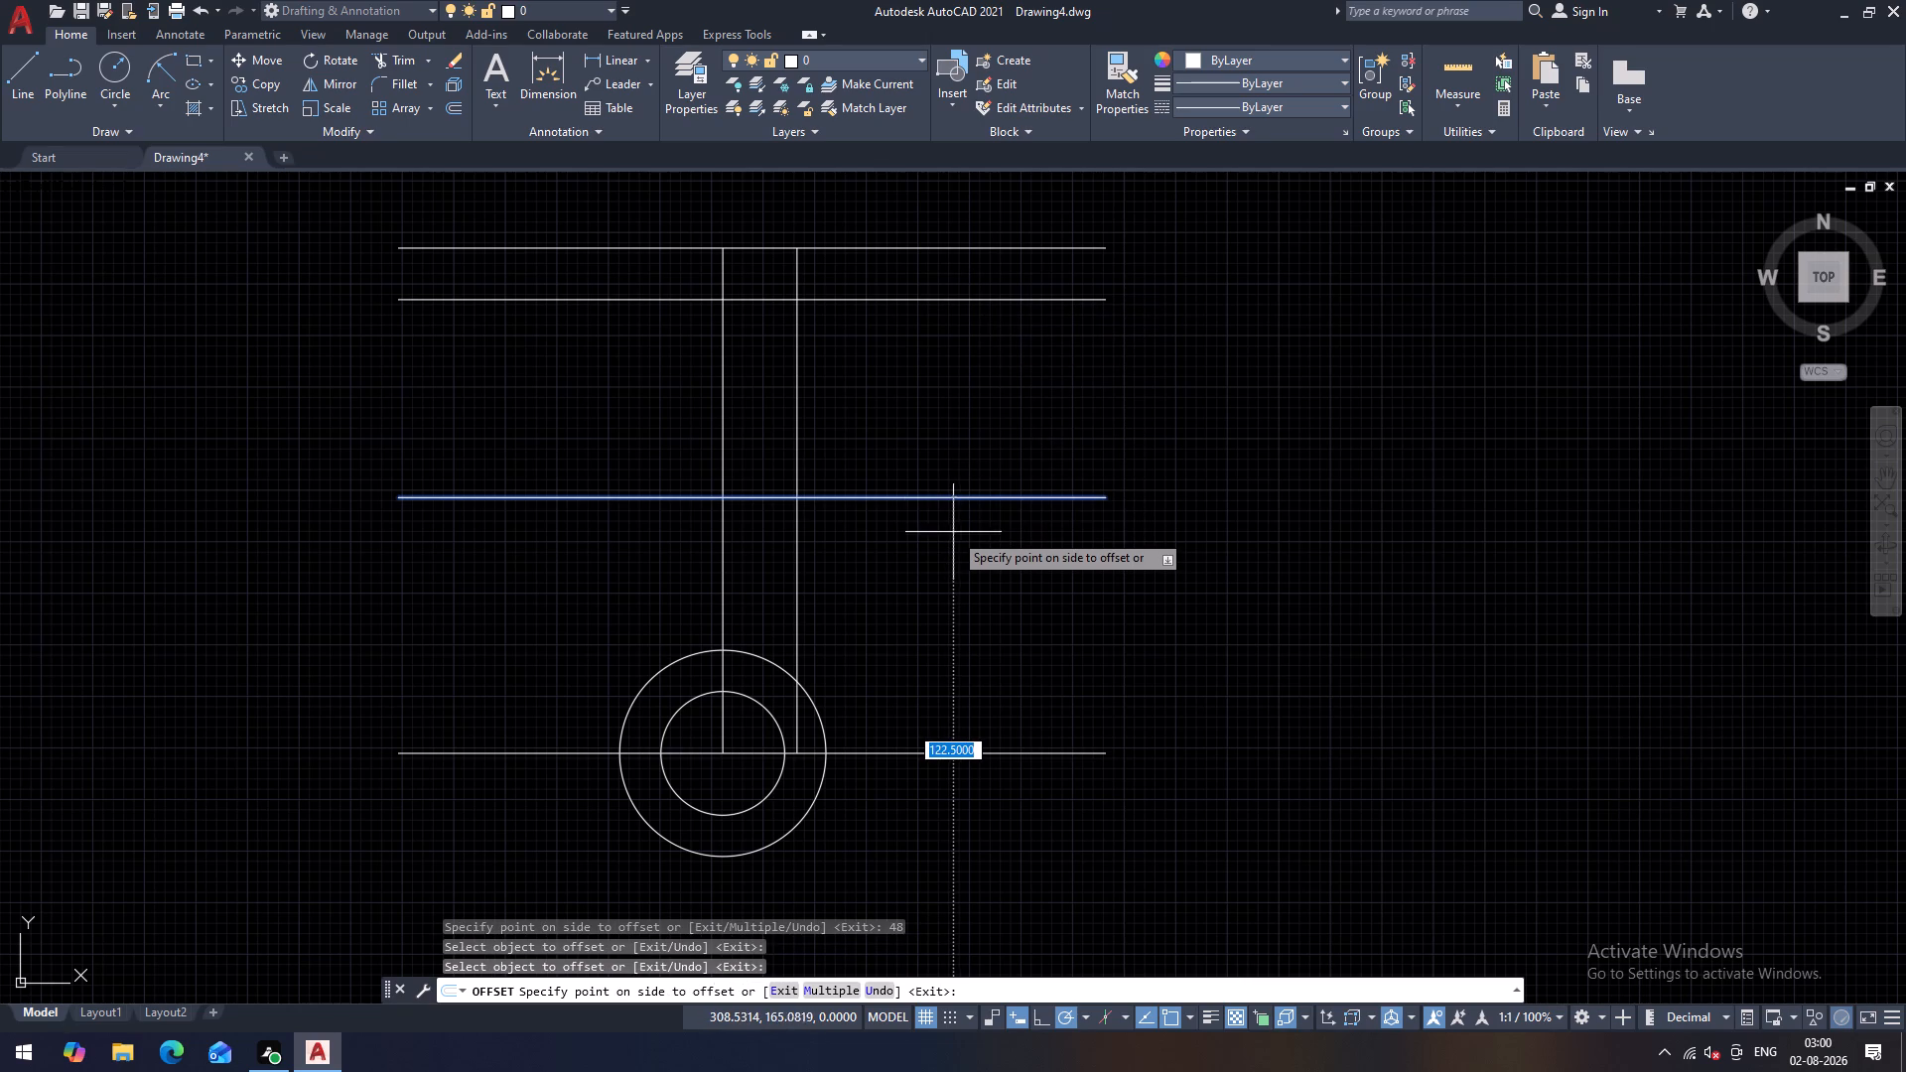
pyautogui.write('18')
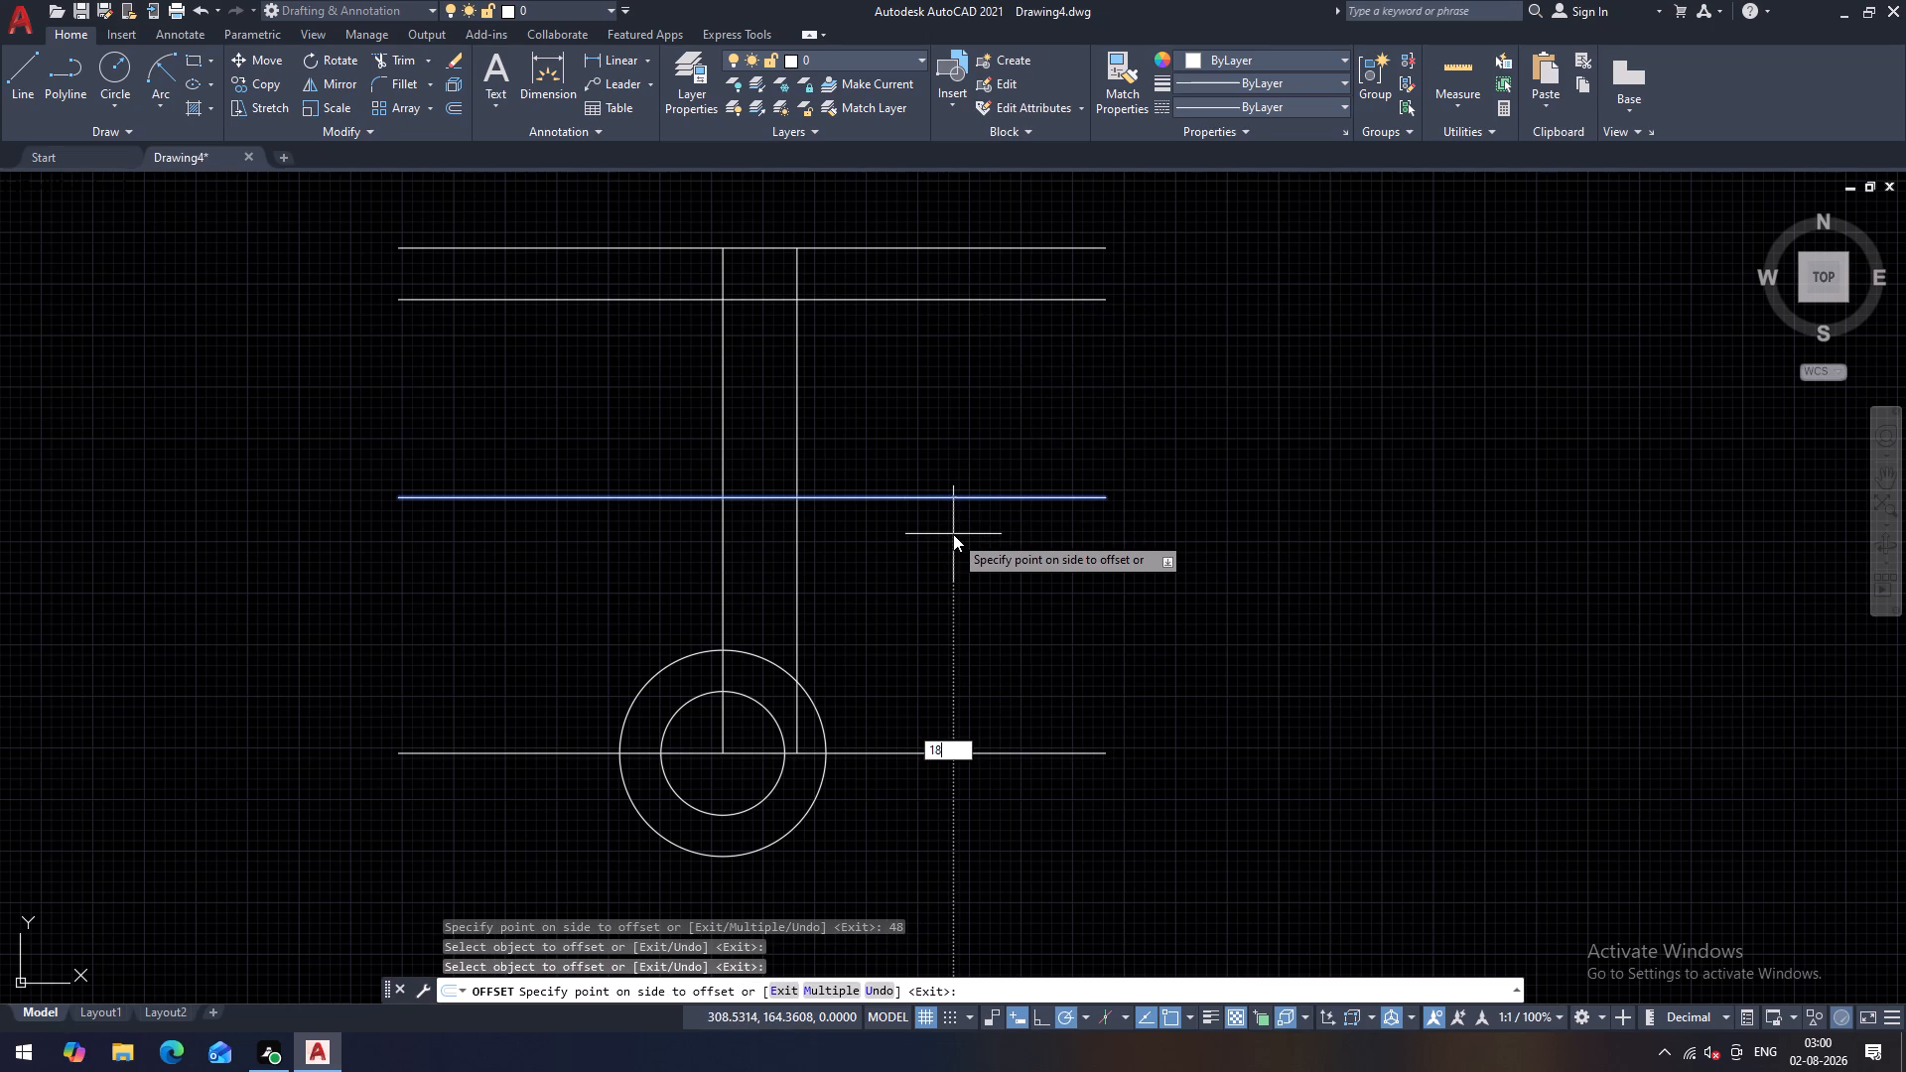
pyautogui.press('Return')
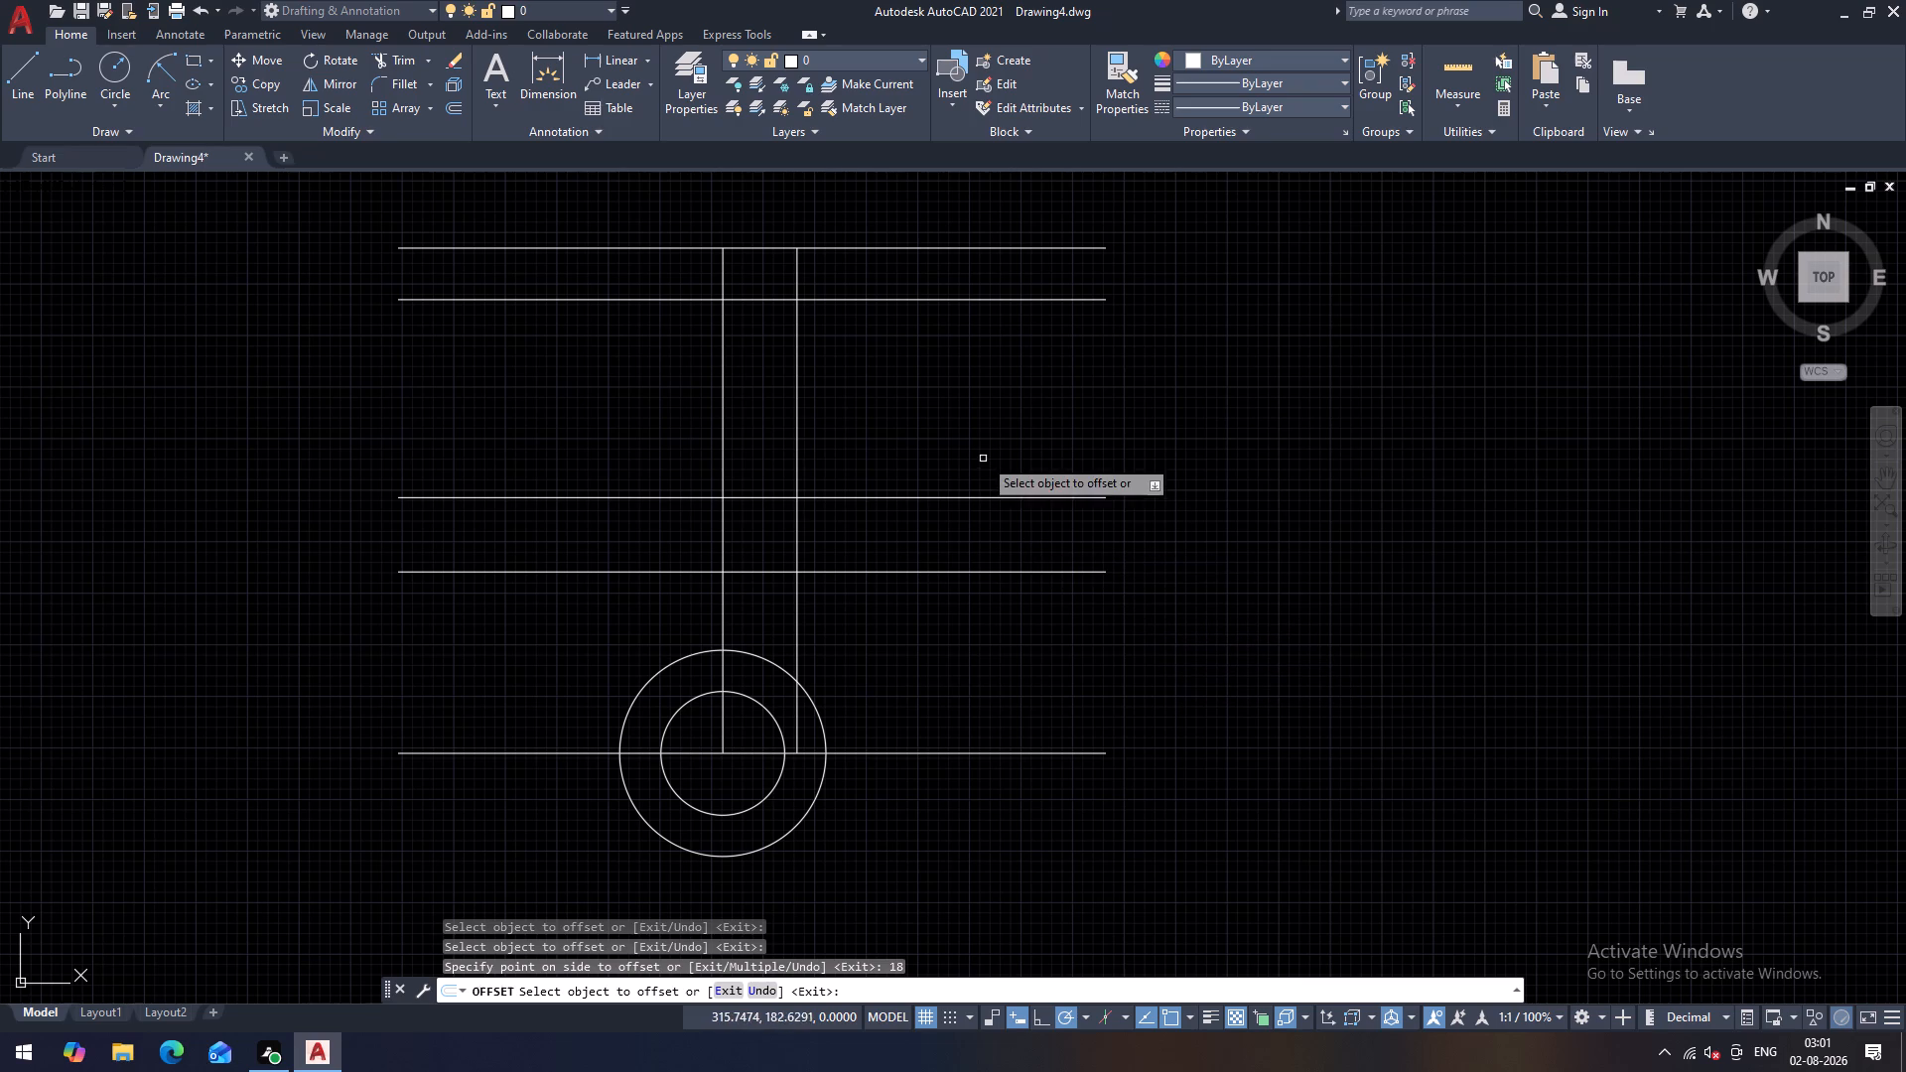
pyautogui.click(900, 300)
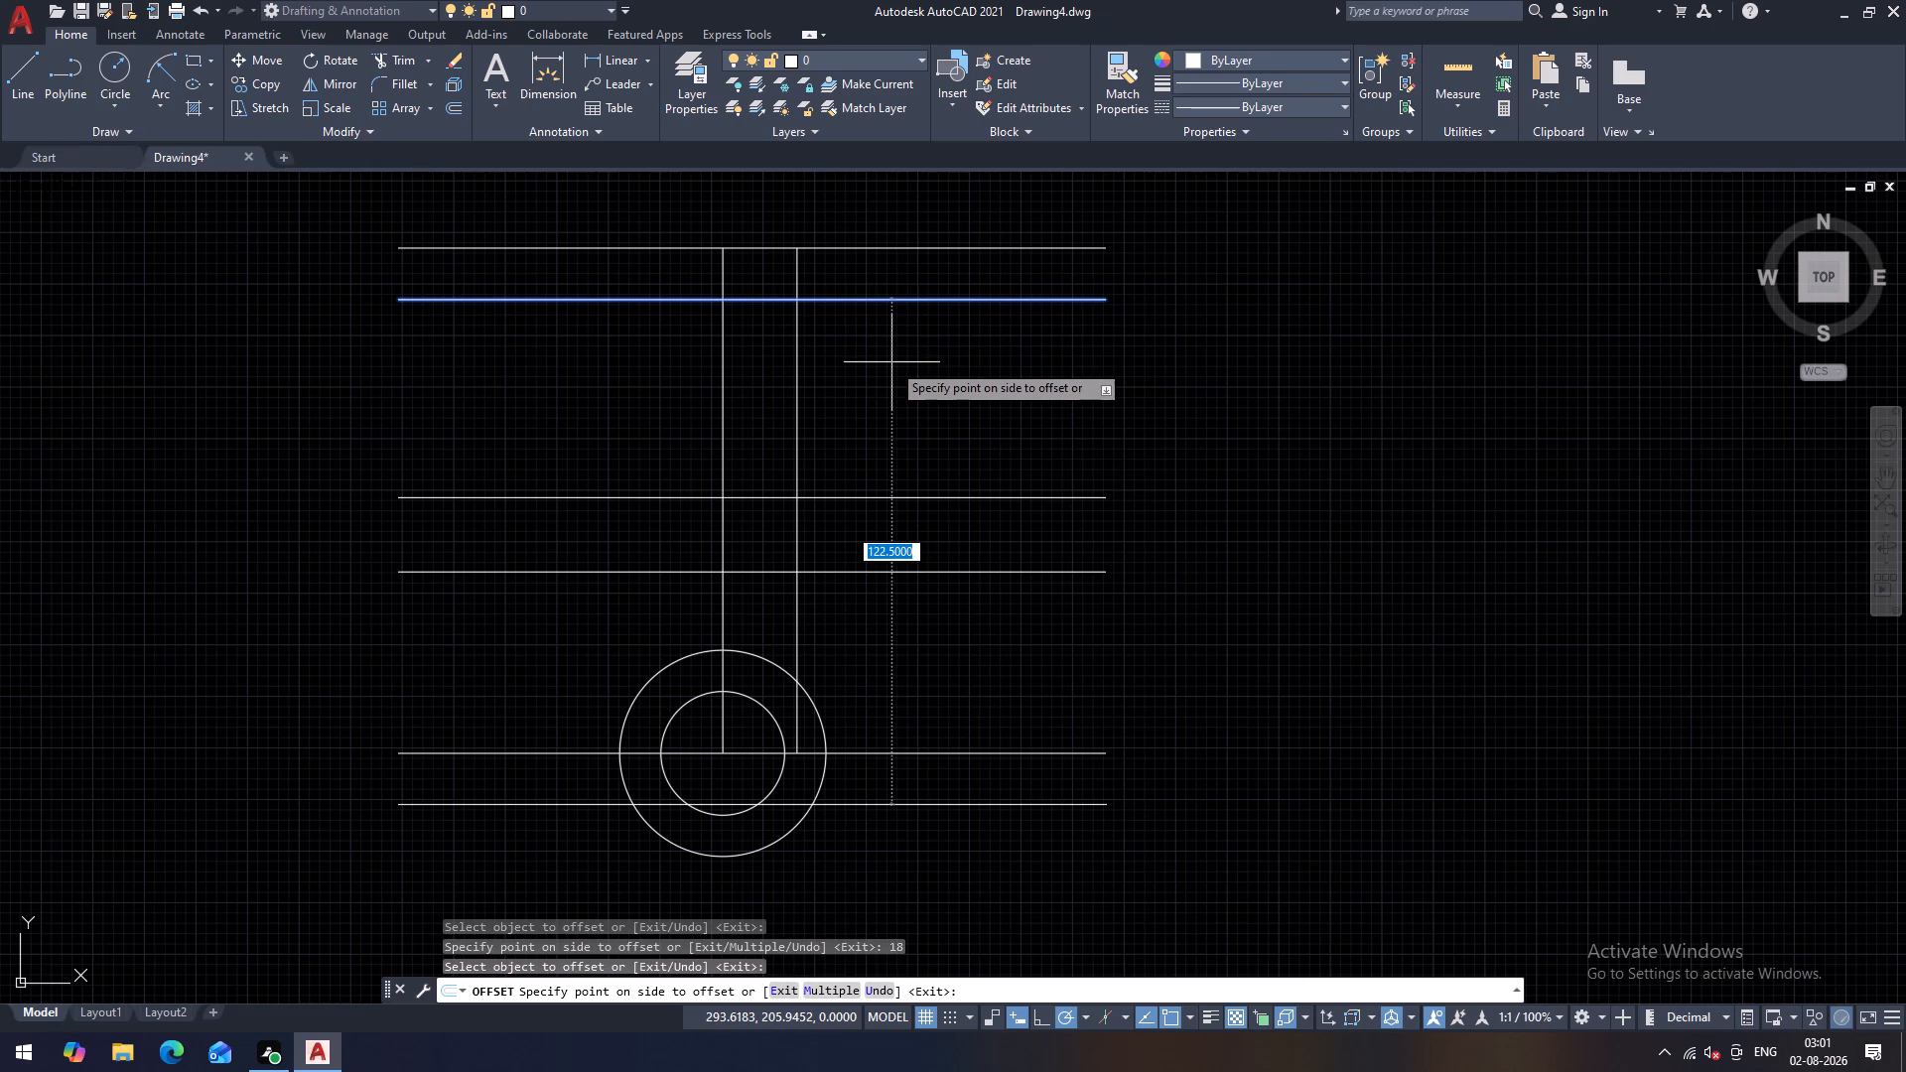
pyautogui.write('30')
pyautogui.press('Return')
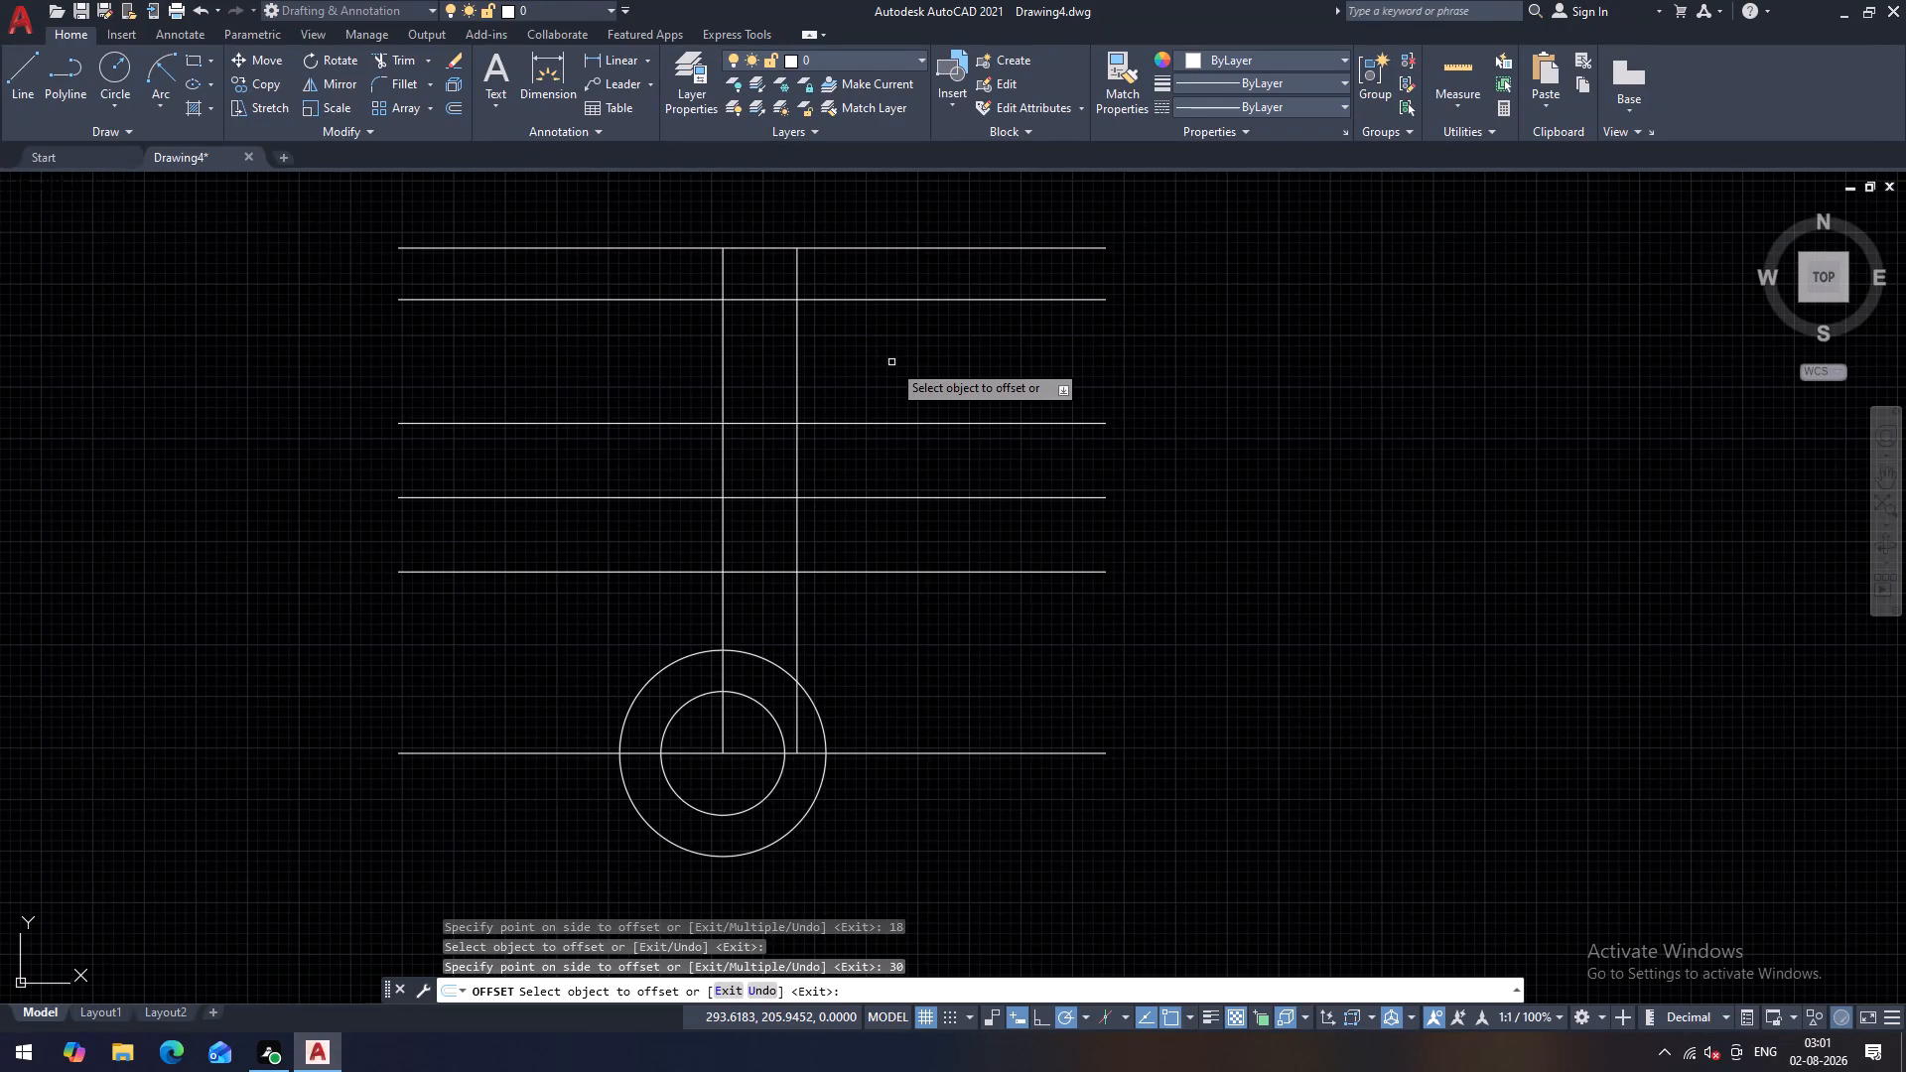
pyautogui.press('Escape')
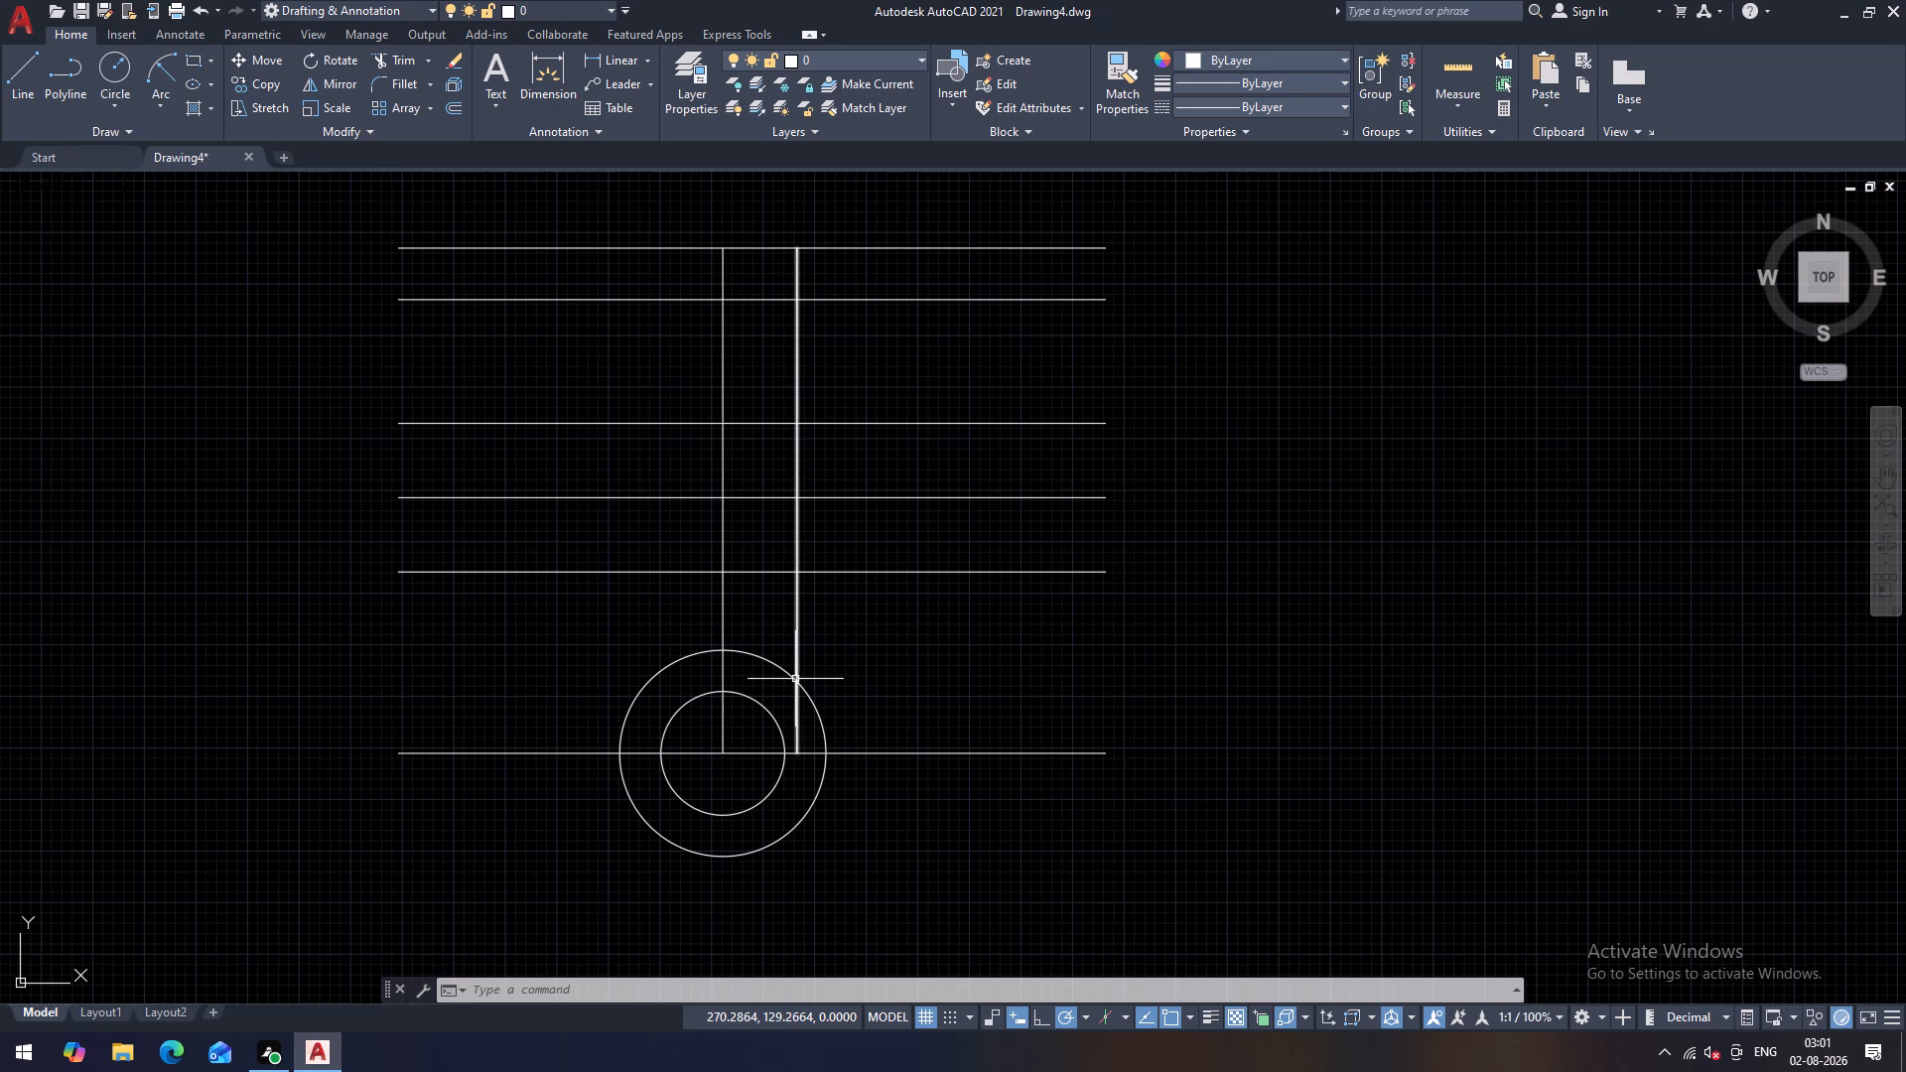
# Trim the three uppermost horizontal lines where they extend to the right of the right vertical line.
pyautogui.moveTo(799, 725); pyautogui.dragTo(813, 781, button='middle')
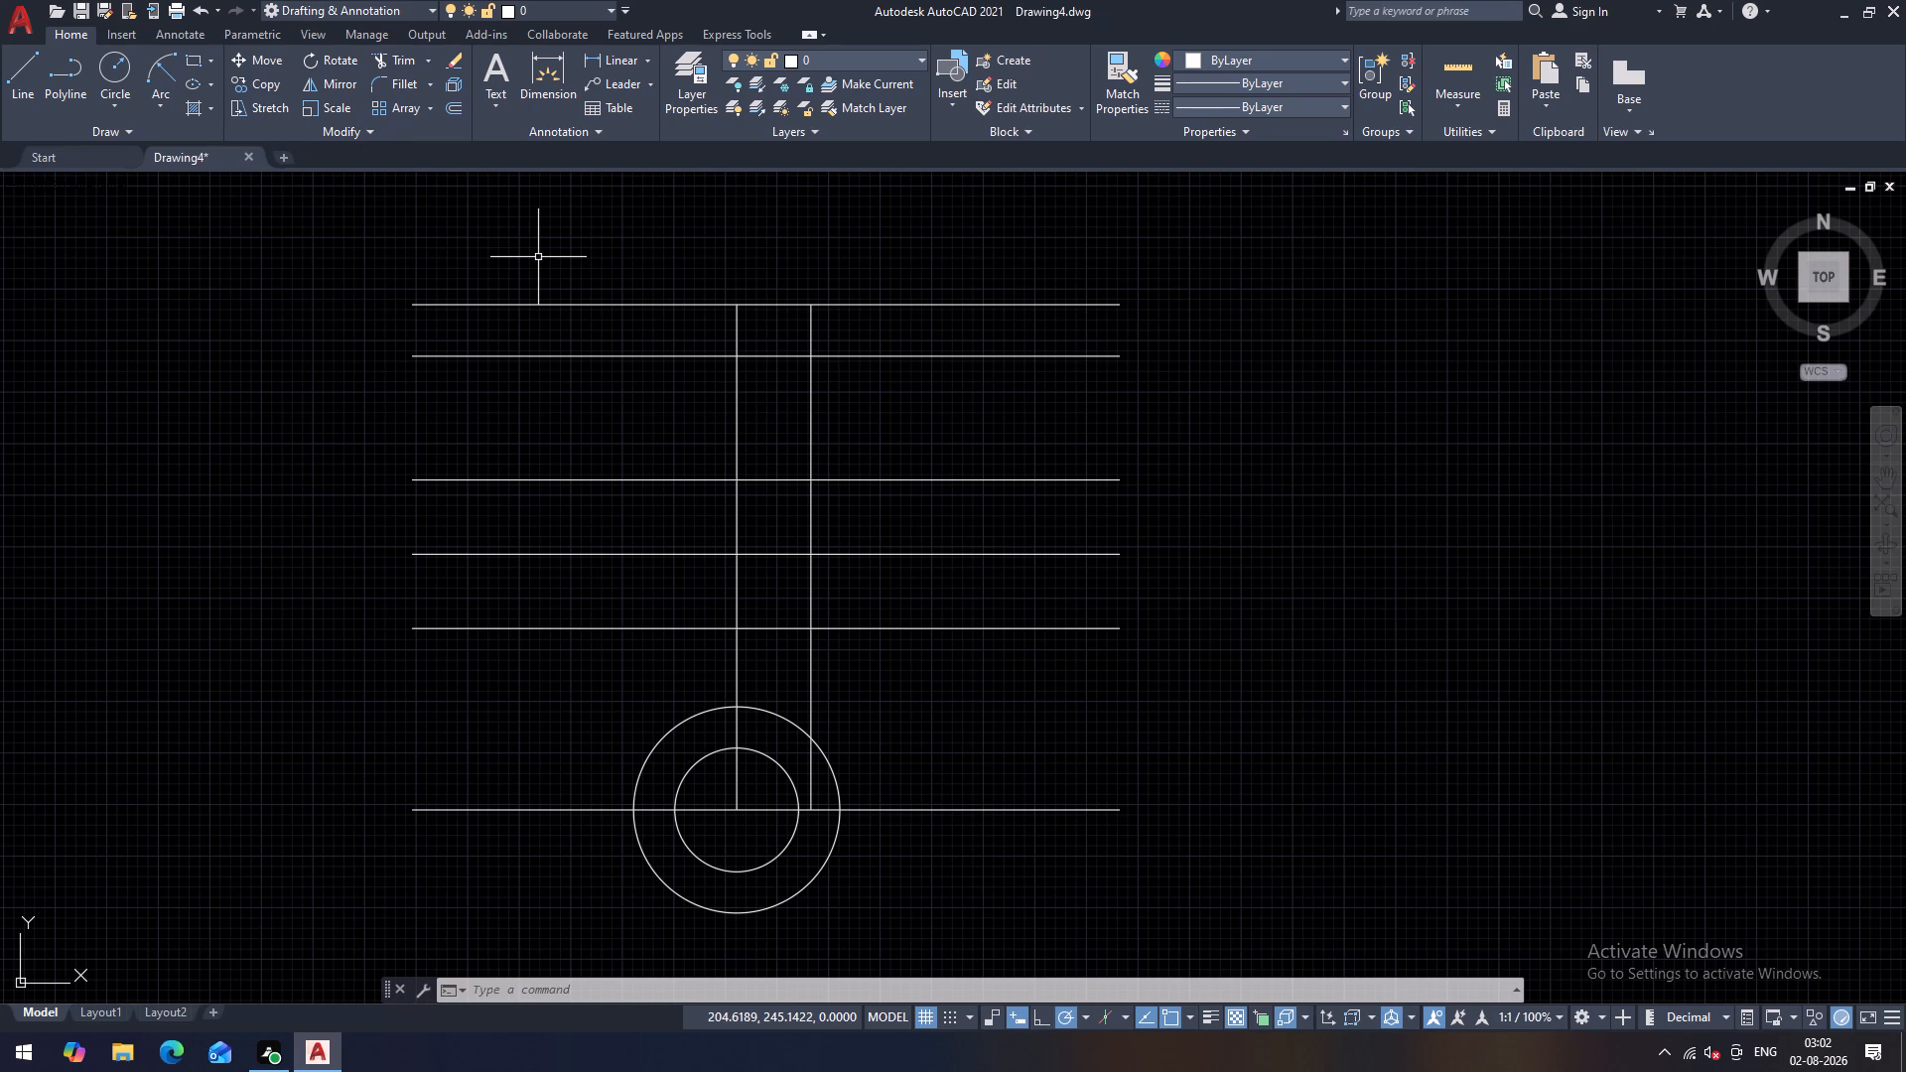
pyautogui.write('tr')
pyautogui.press('space')
pyautogui.press('space')
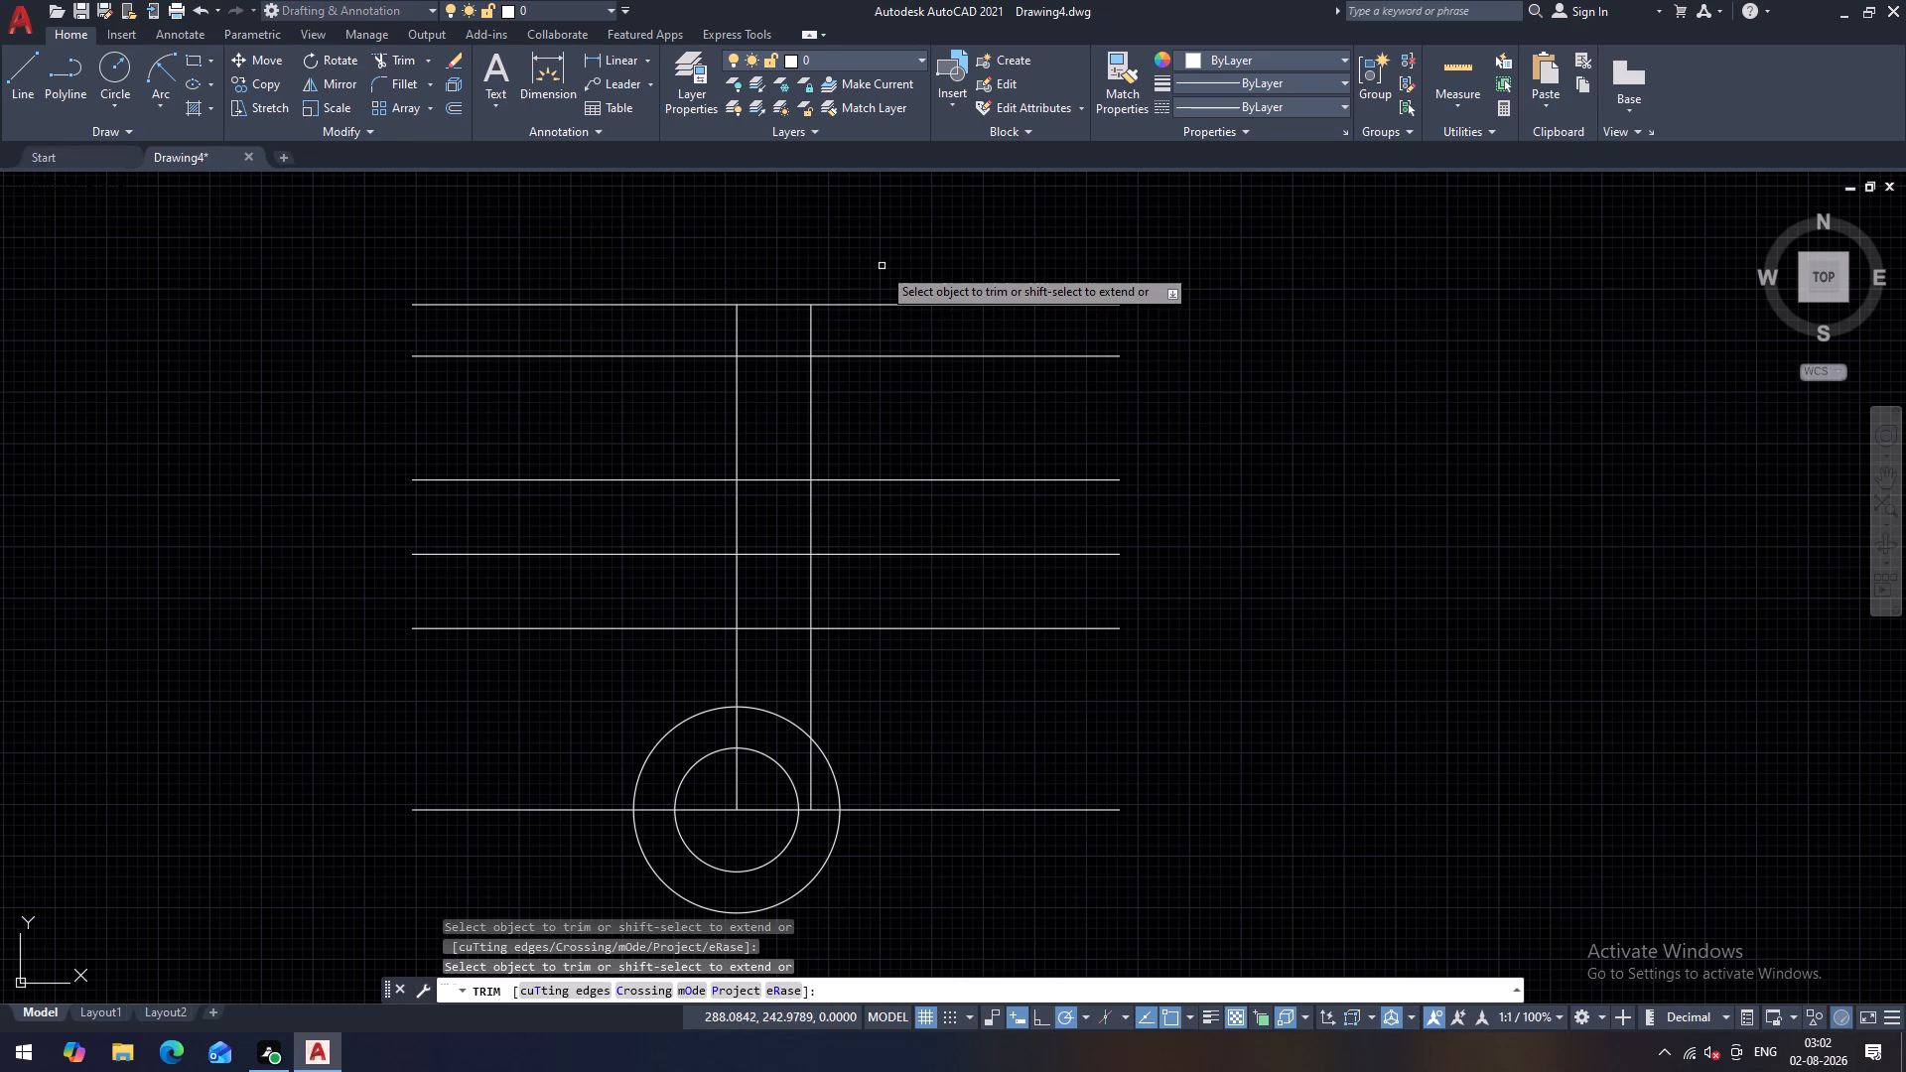
pyautogui.moveTo(882, 266); pyautogui.dragTo(888, 321)
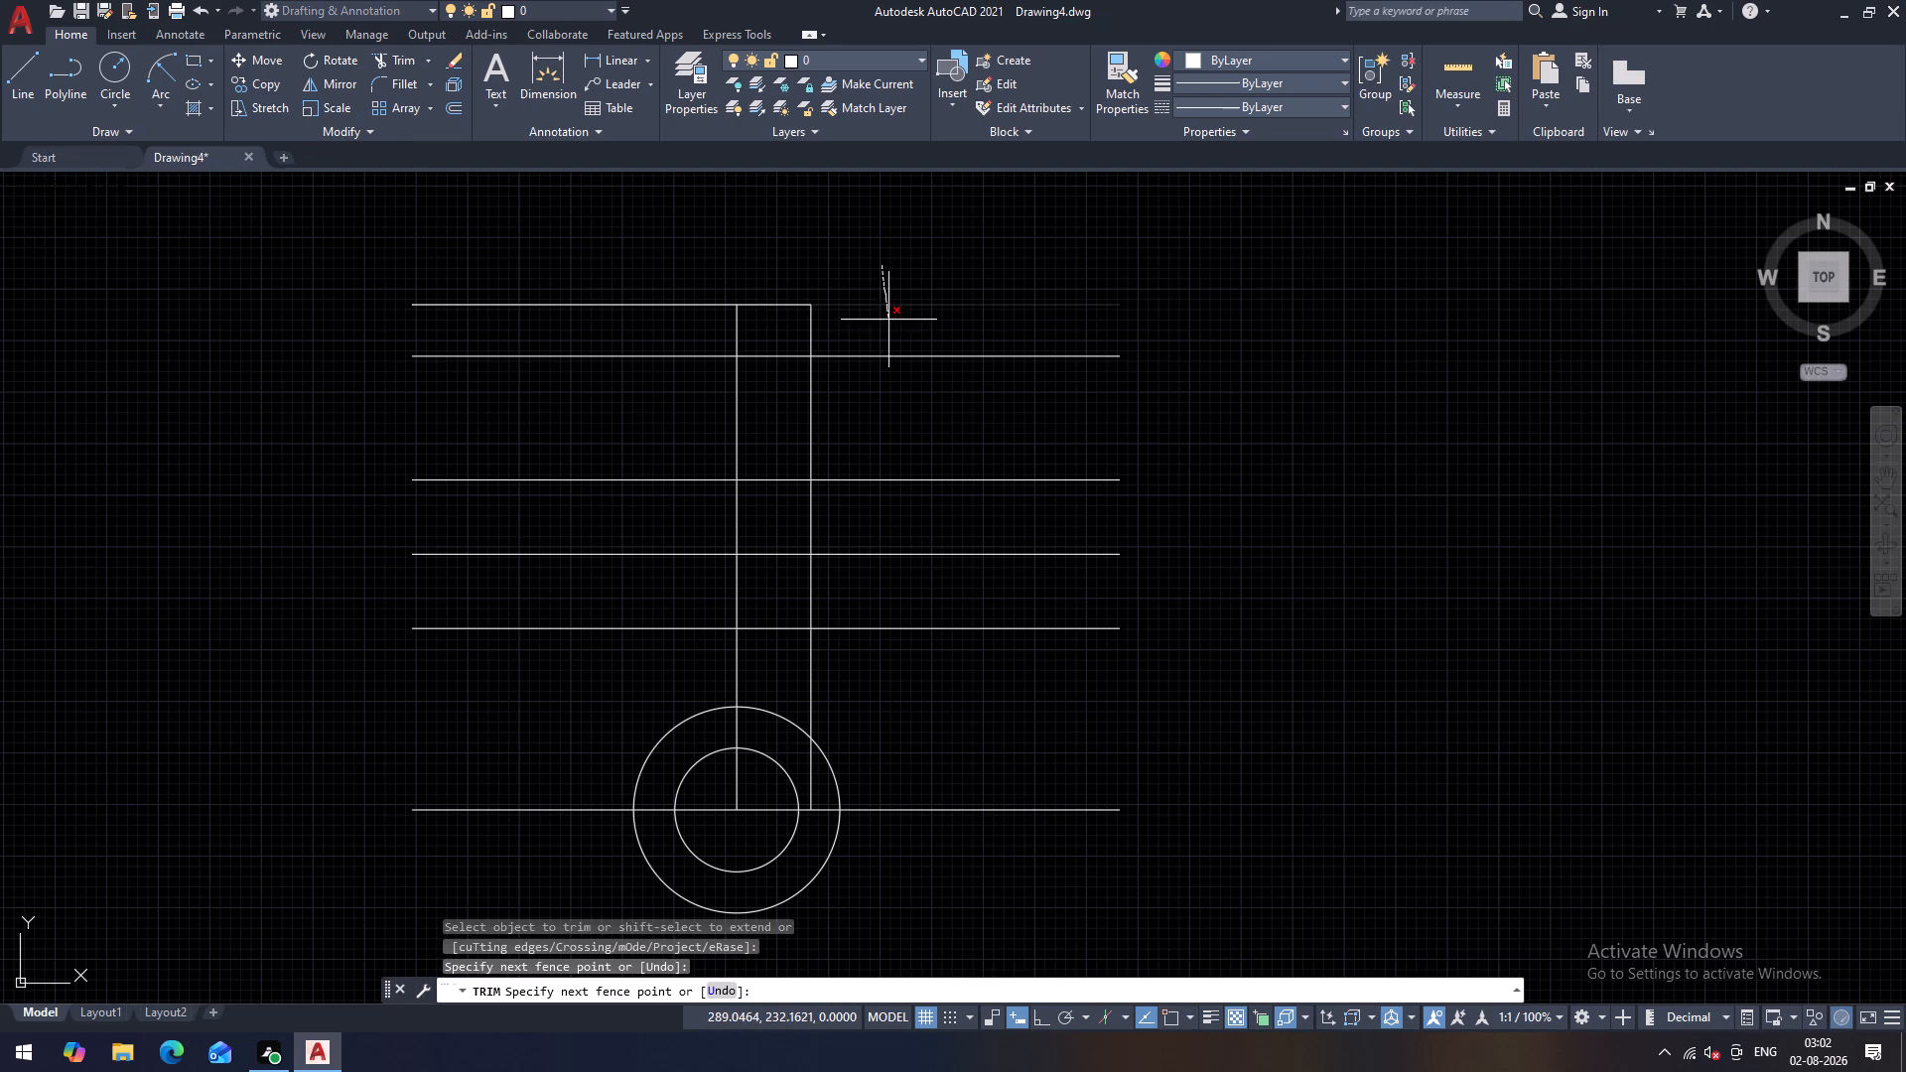
pyautogui.moveTo(888, 321); pyautogui.dragTo(893, 494)
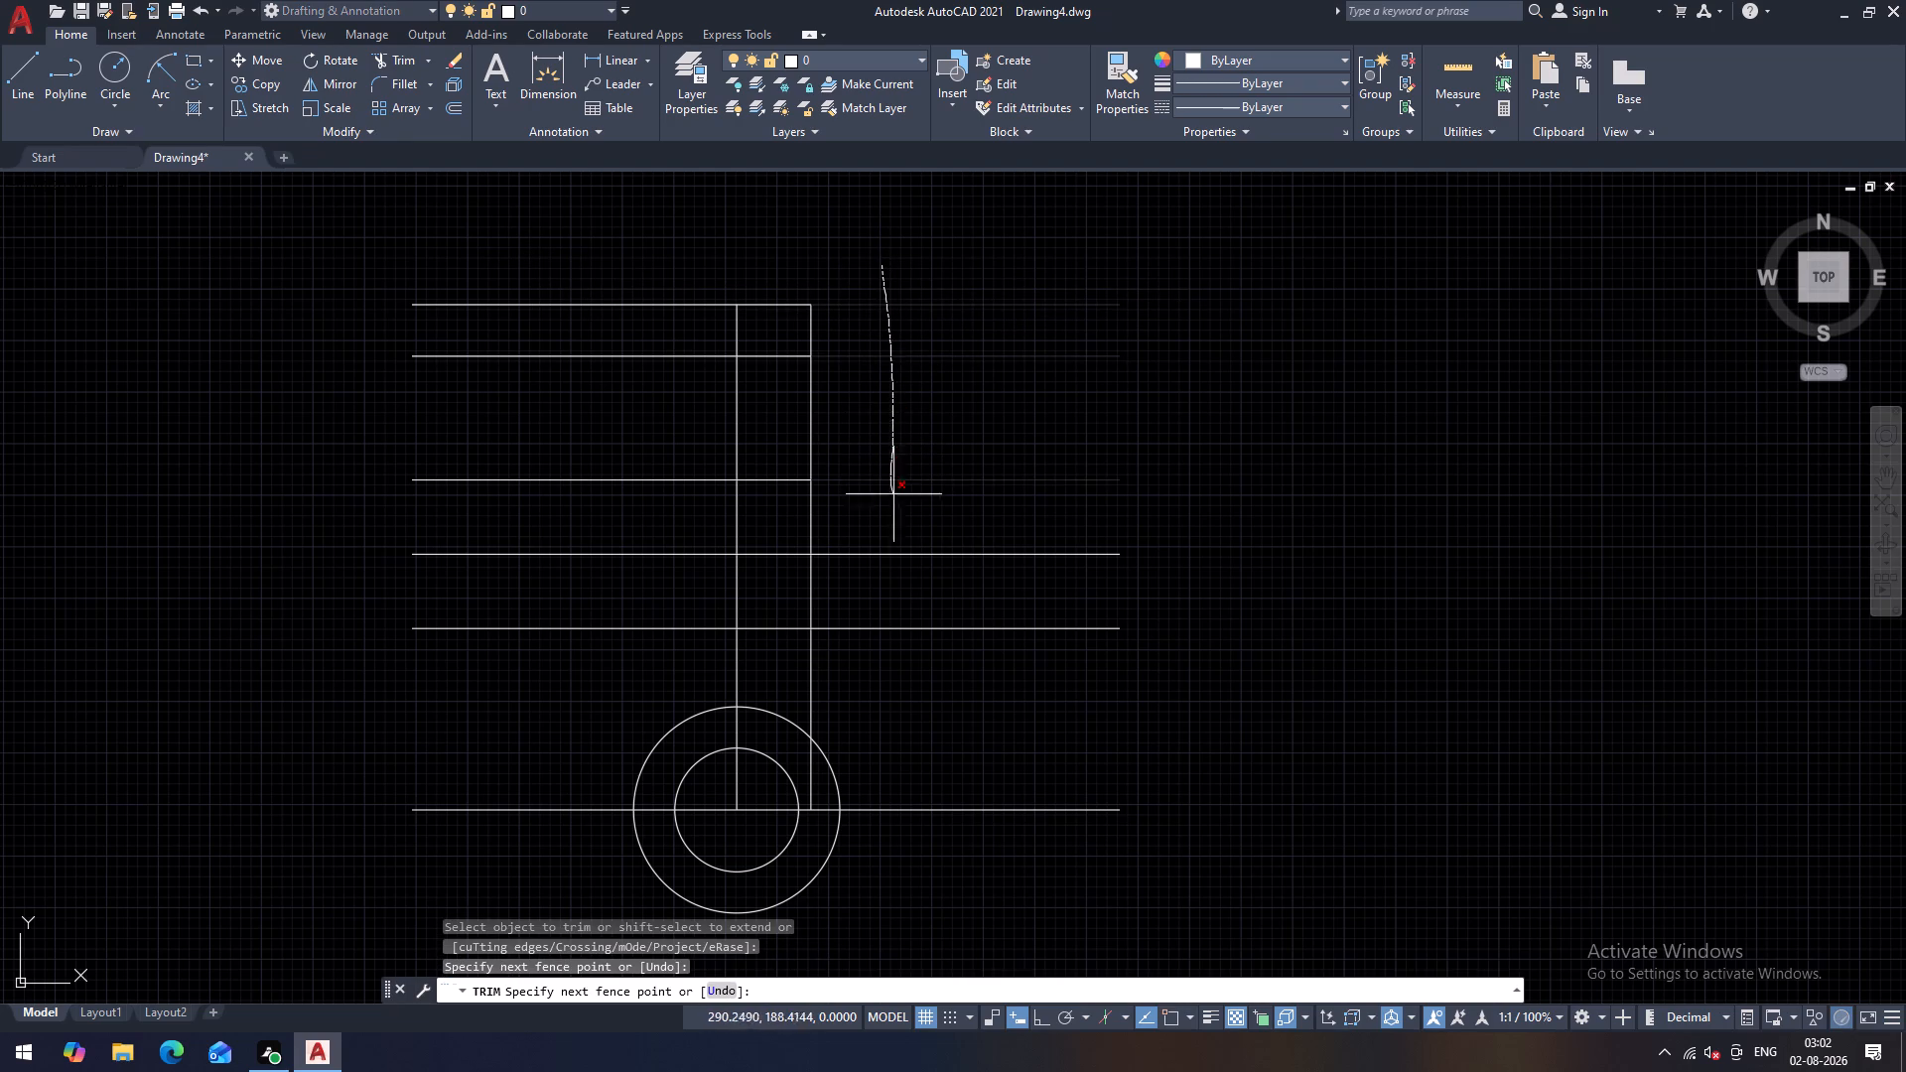
pyautogui.moveTo(893, 494); pyautogui.dragTo(901, 505)
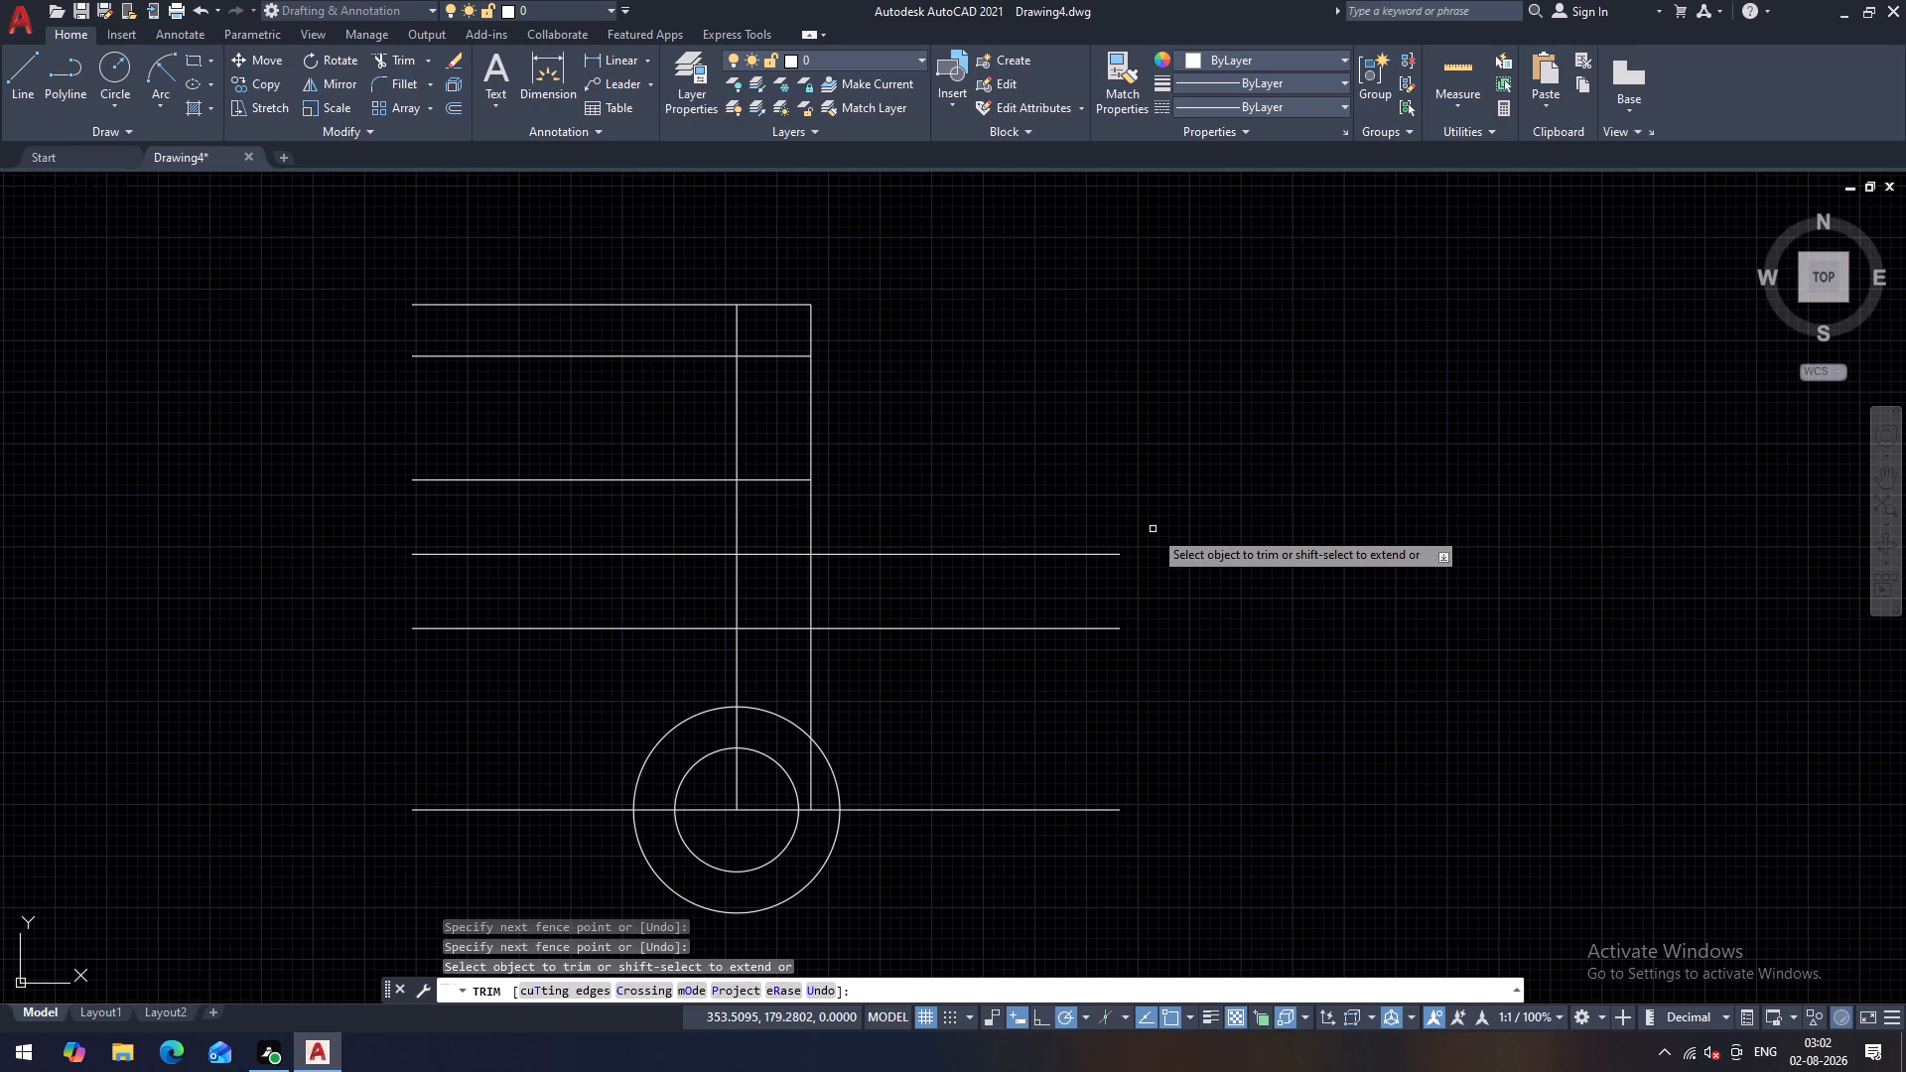
pyautogui.press('Escape')
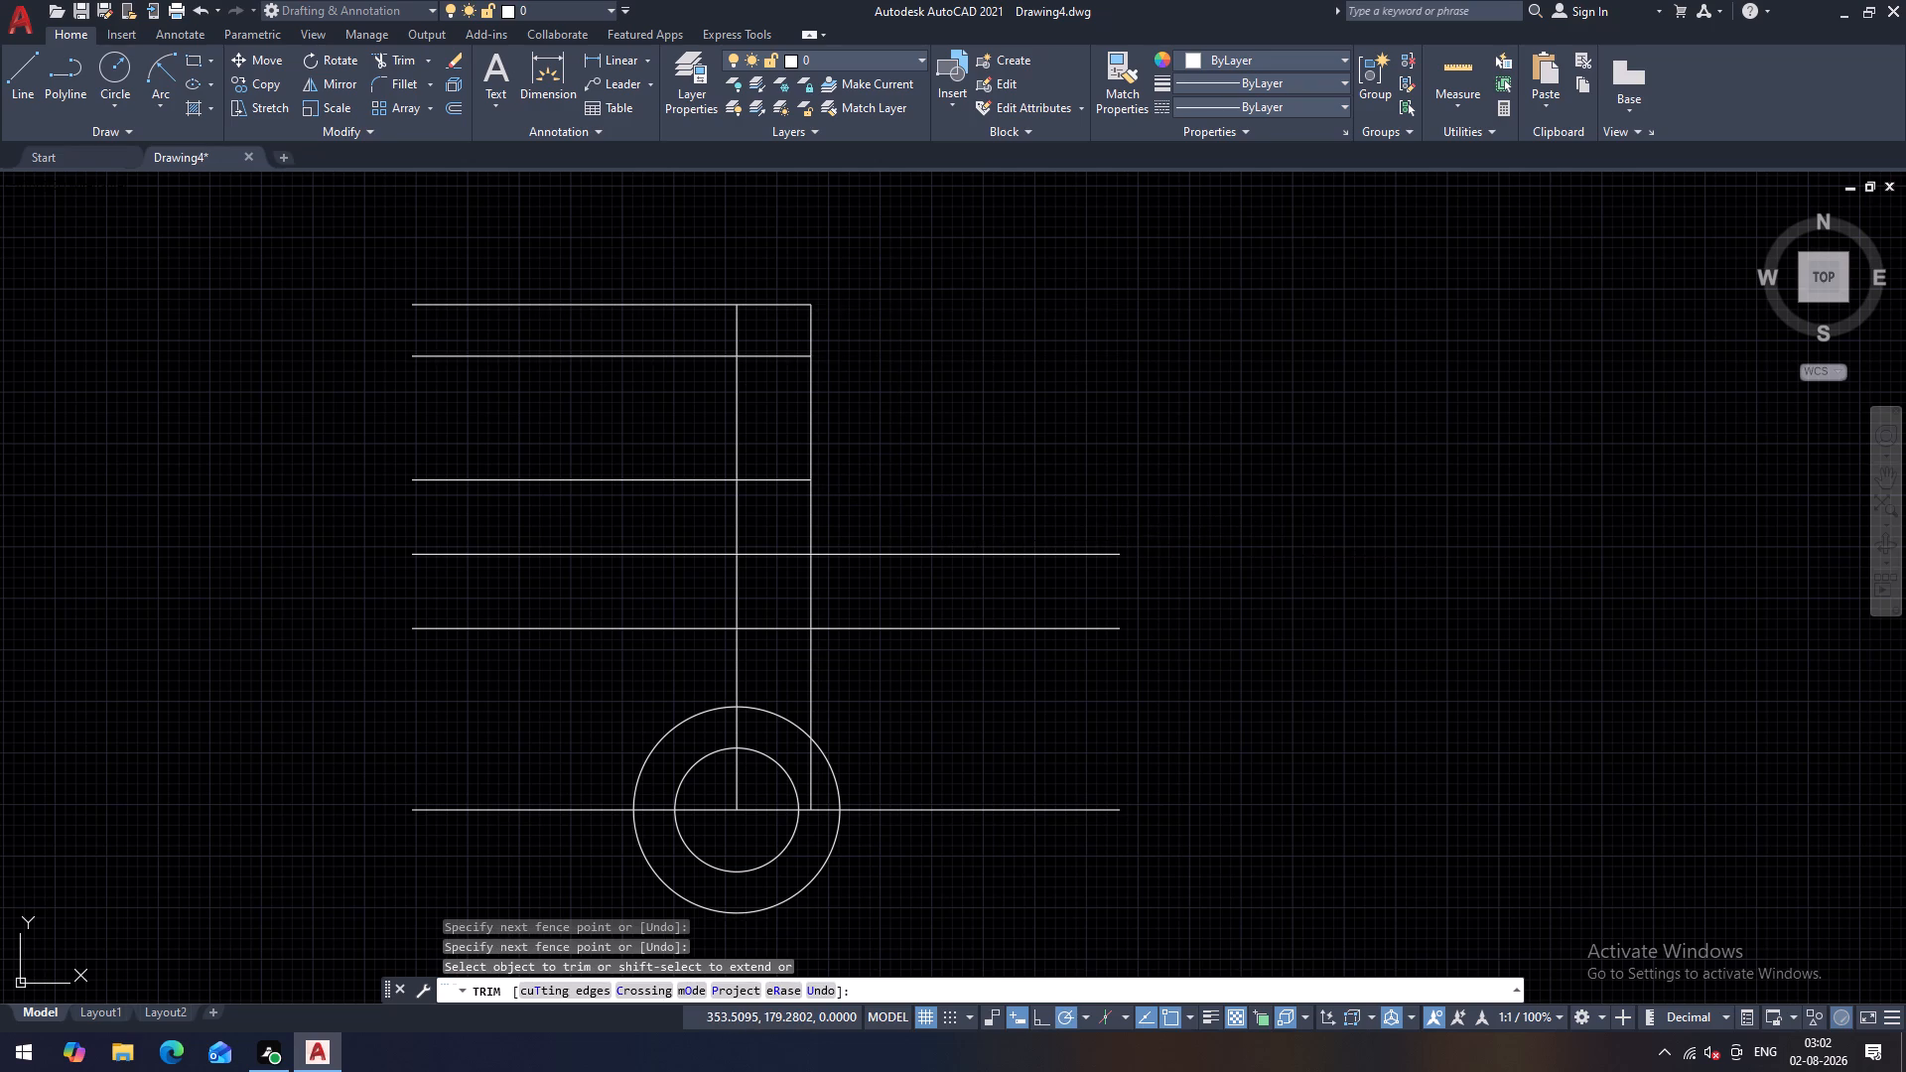
# Offset the right vertical line 24 to its right.
pyautogui.write('o')
pyautogui.press('space')
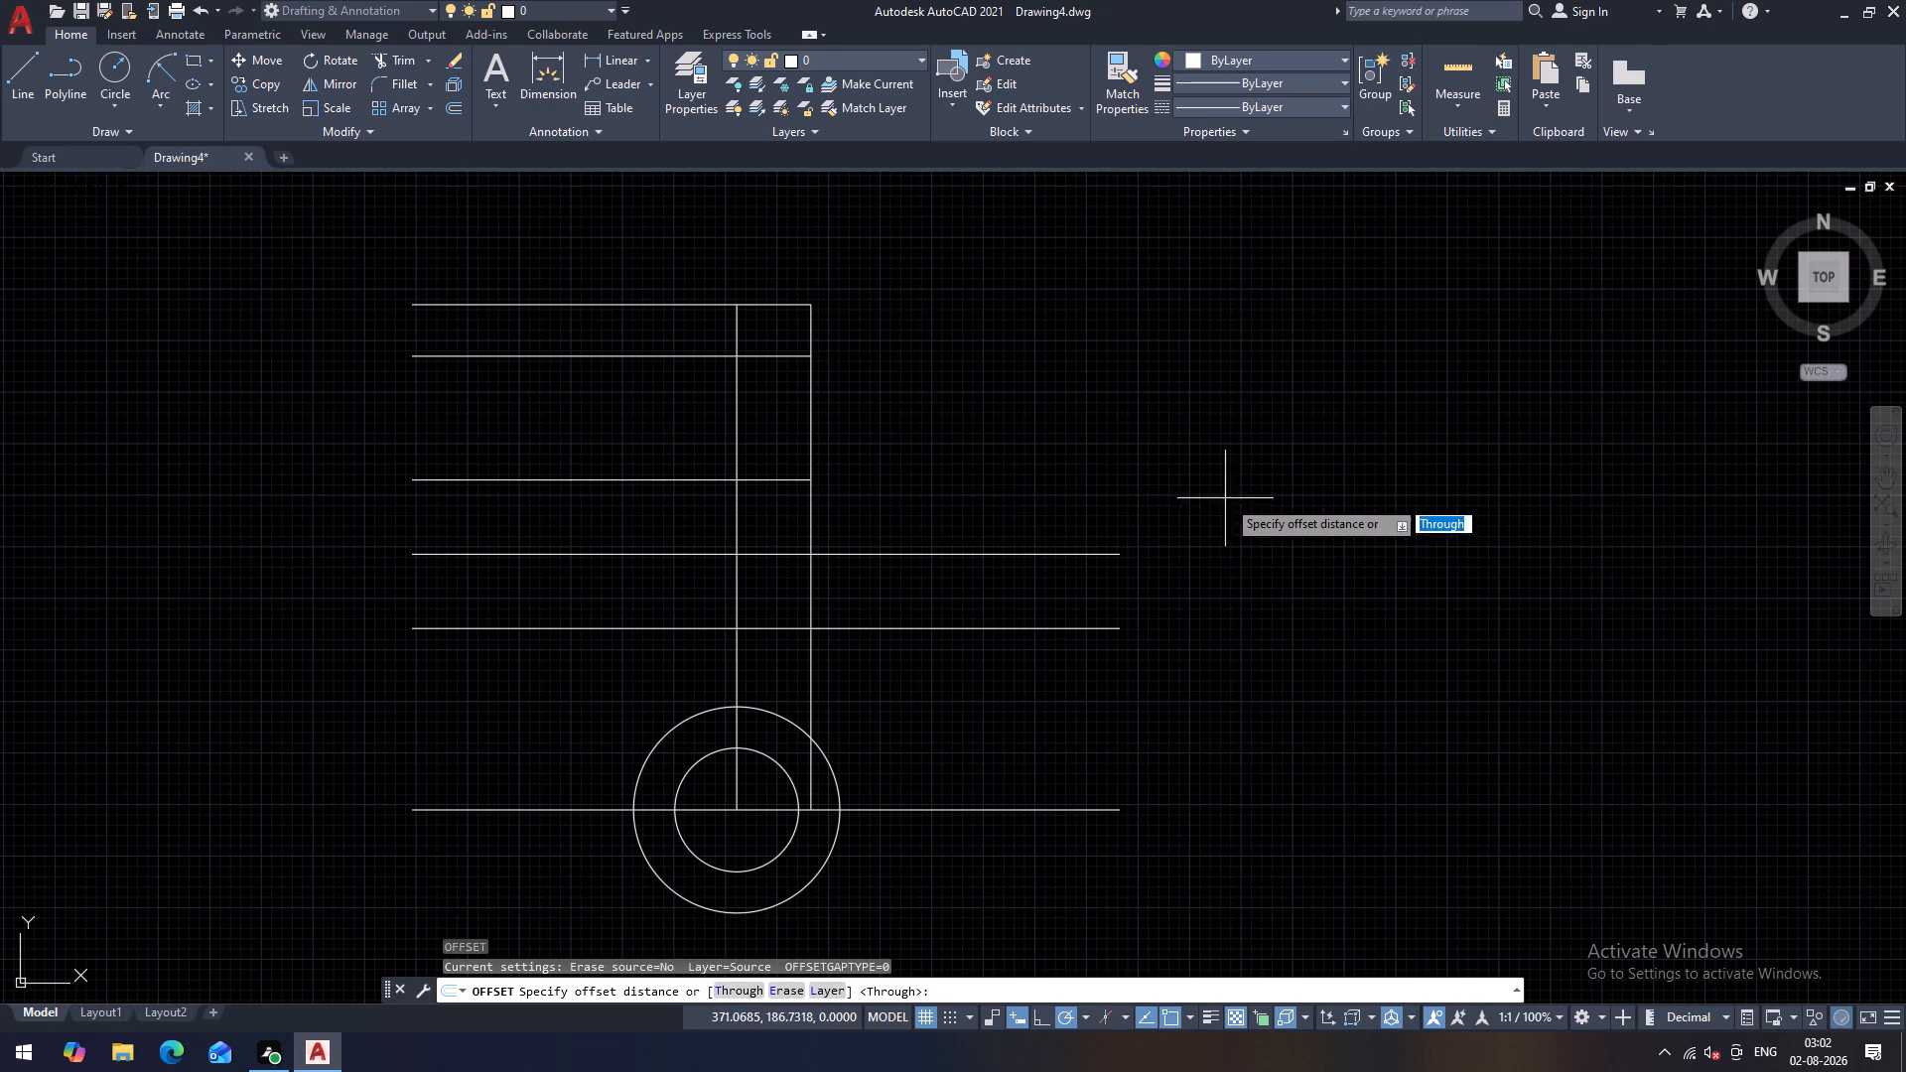
pyautogui.press('2')
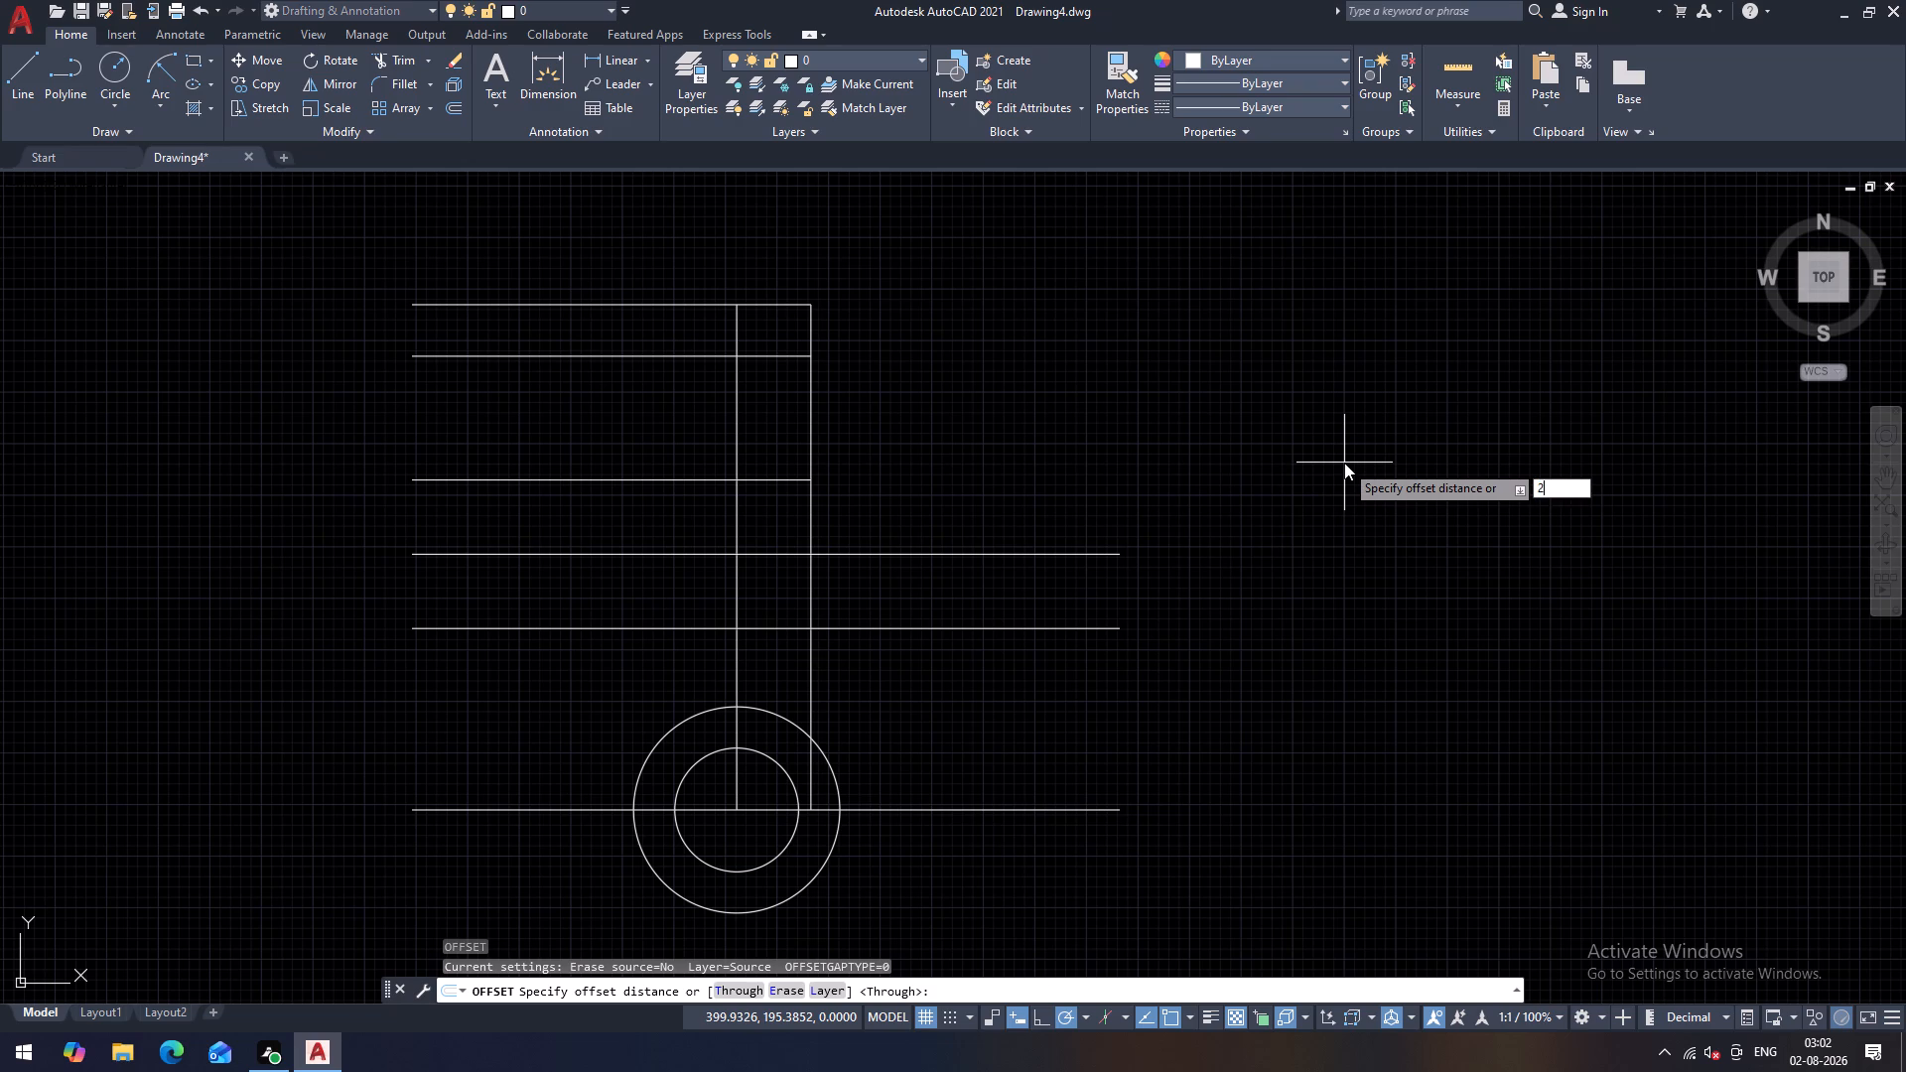
pyautogui.press('4')
pyautogui.press('Return')
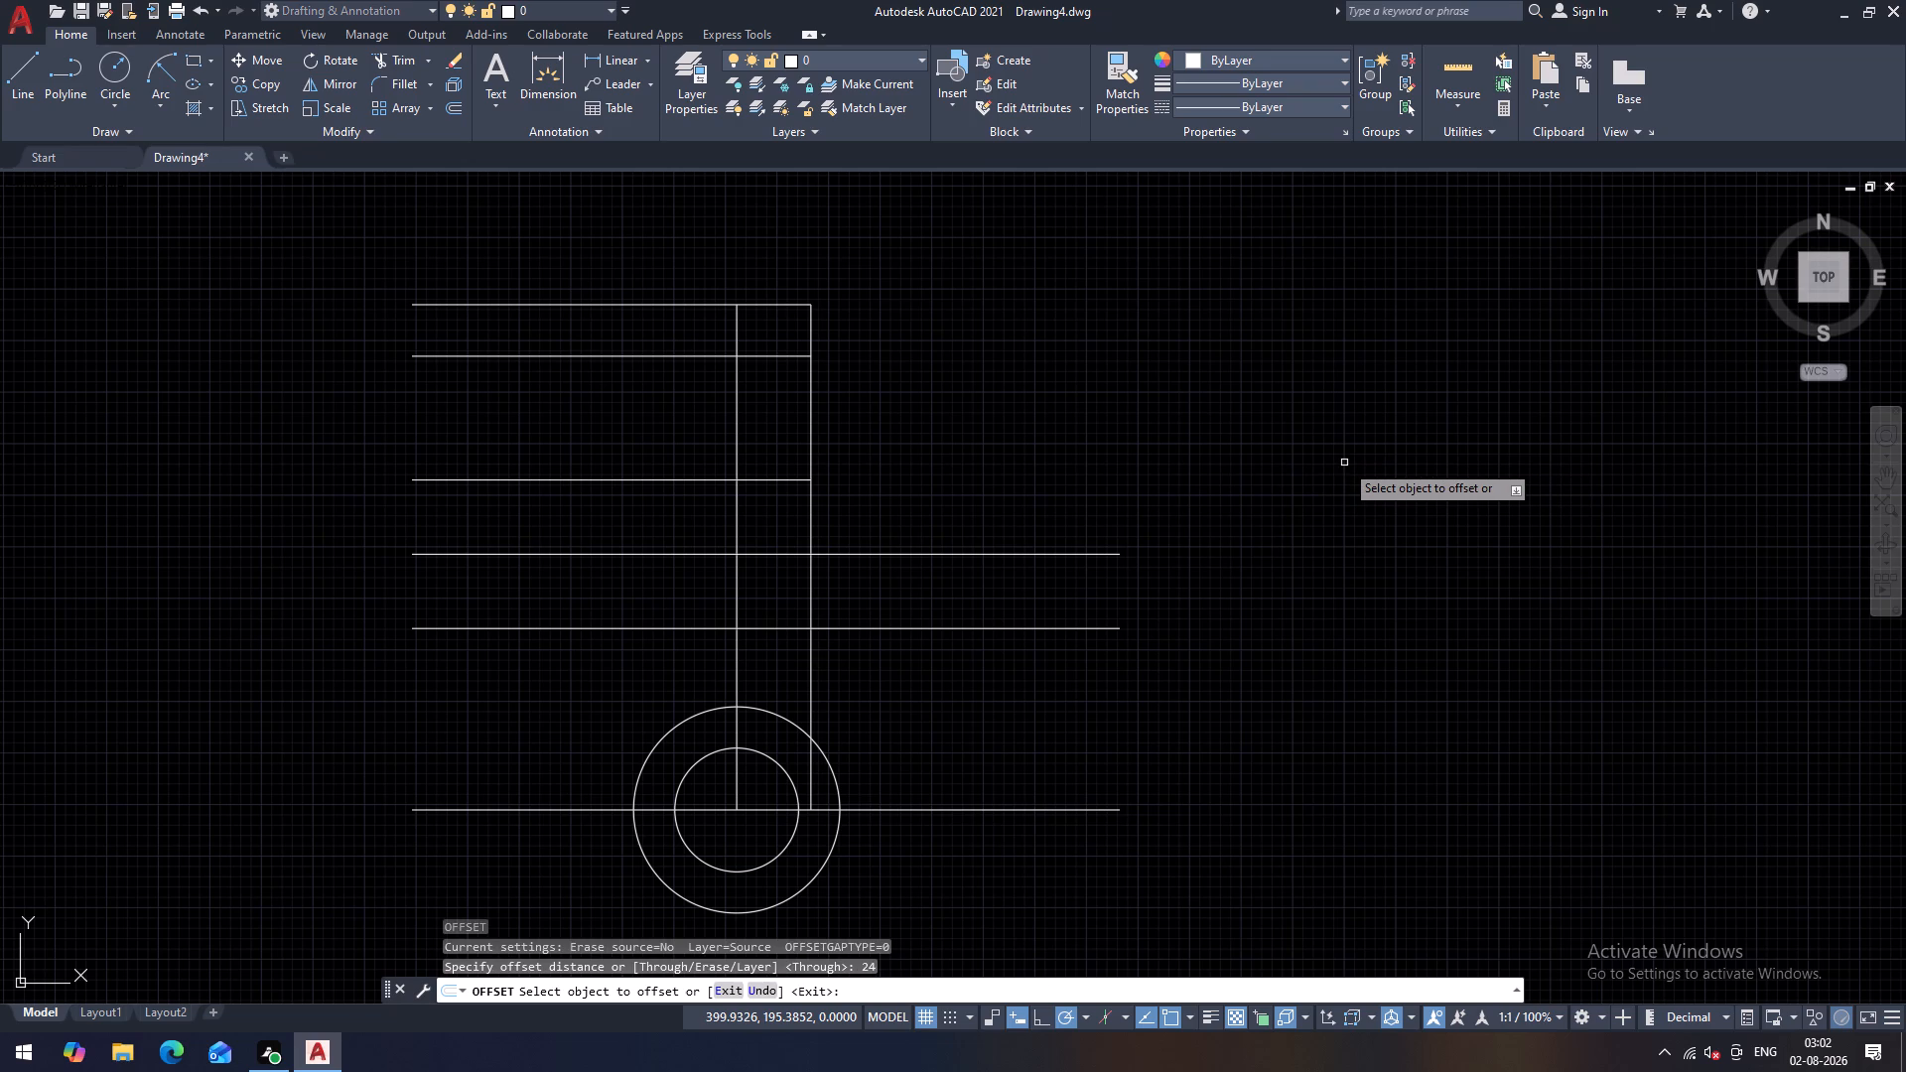
pyautogui.click(809, 687)
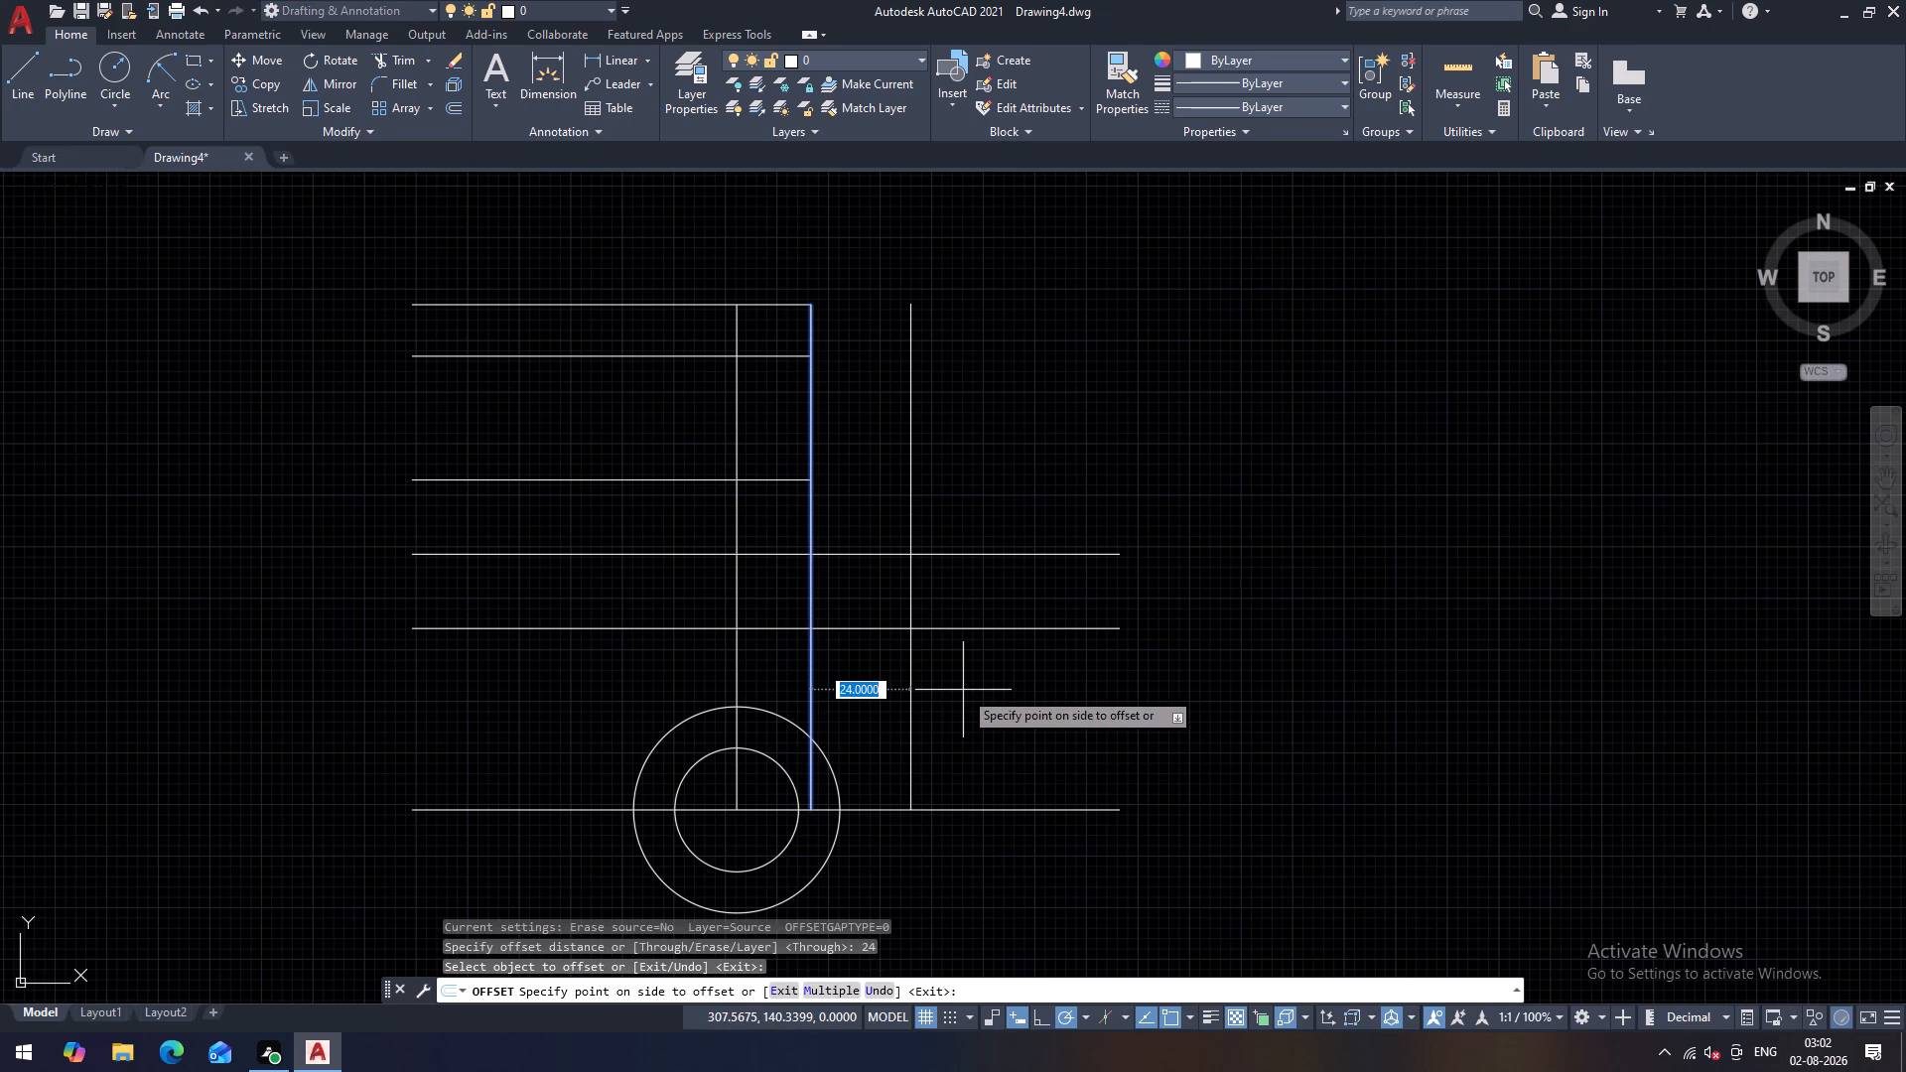
pyautogui.click(963, 690)
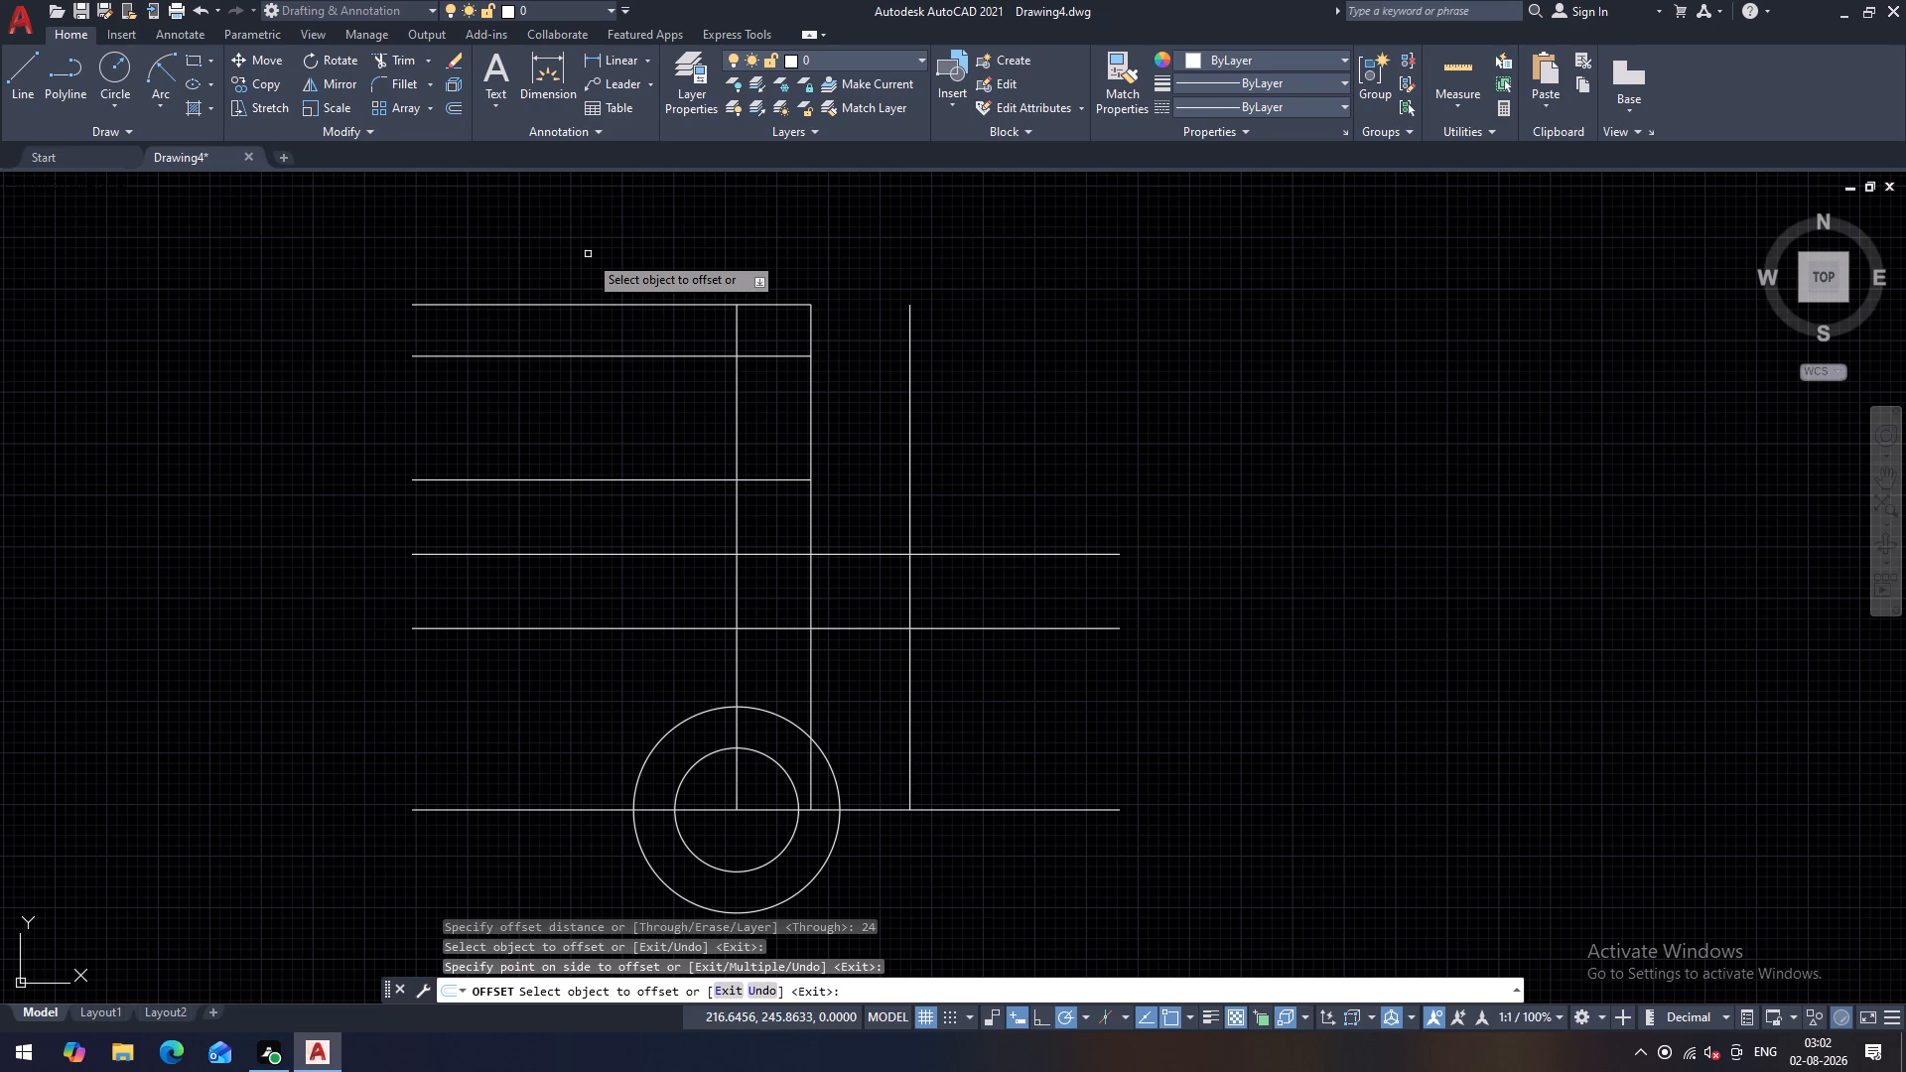
pyautogui.moveTo(588, 254); pyautogui.dragTo(553, 377)
pyautogui.press('Escape')
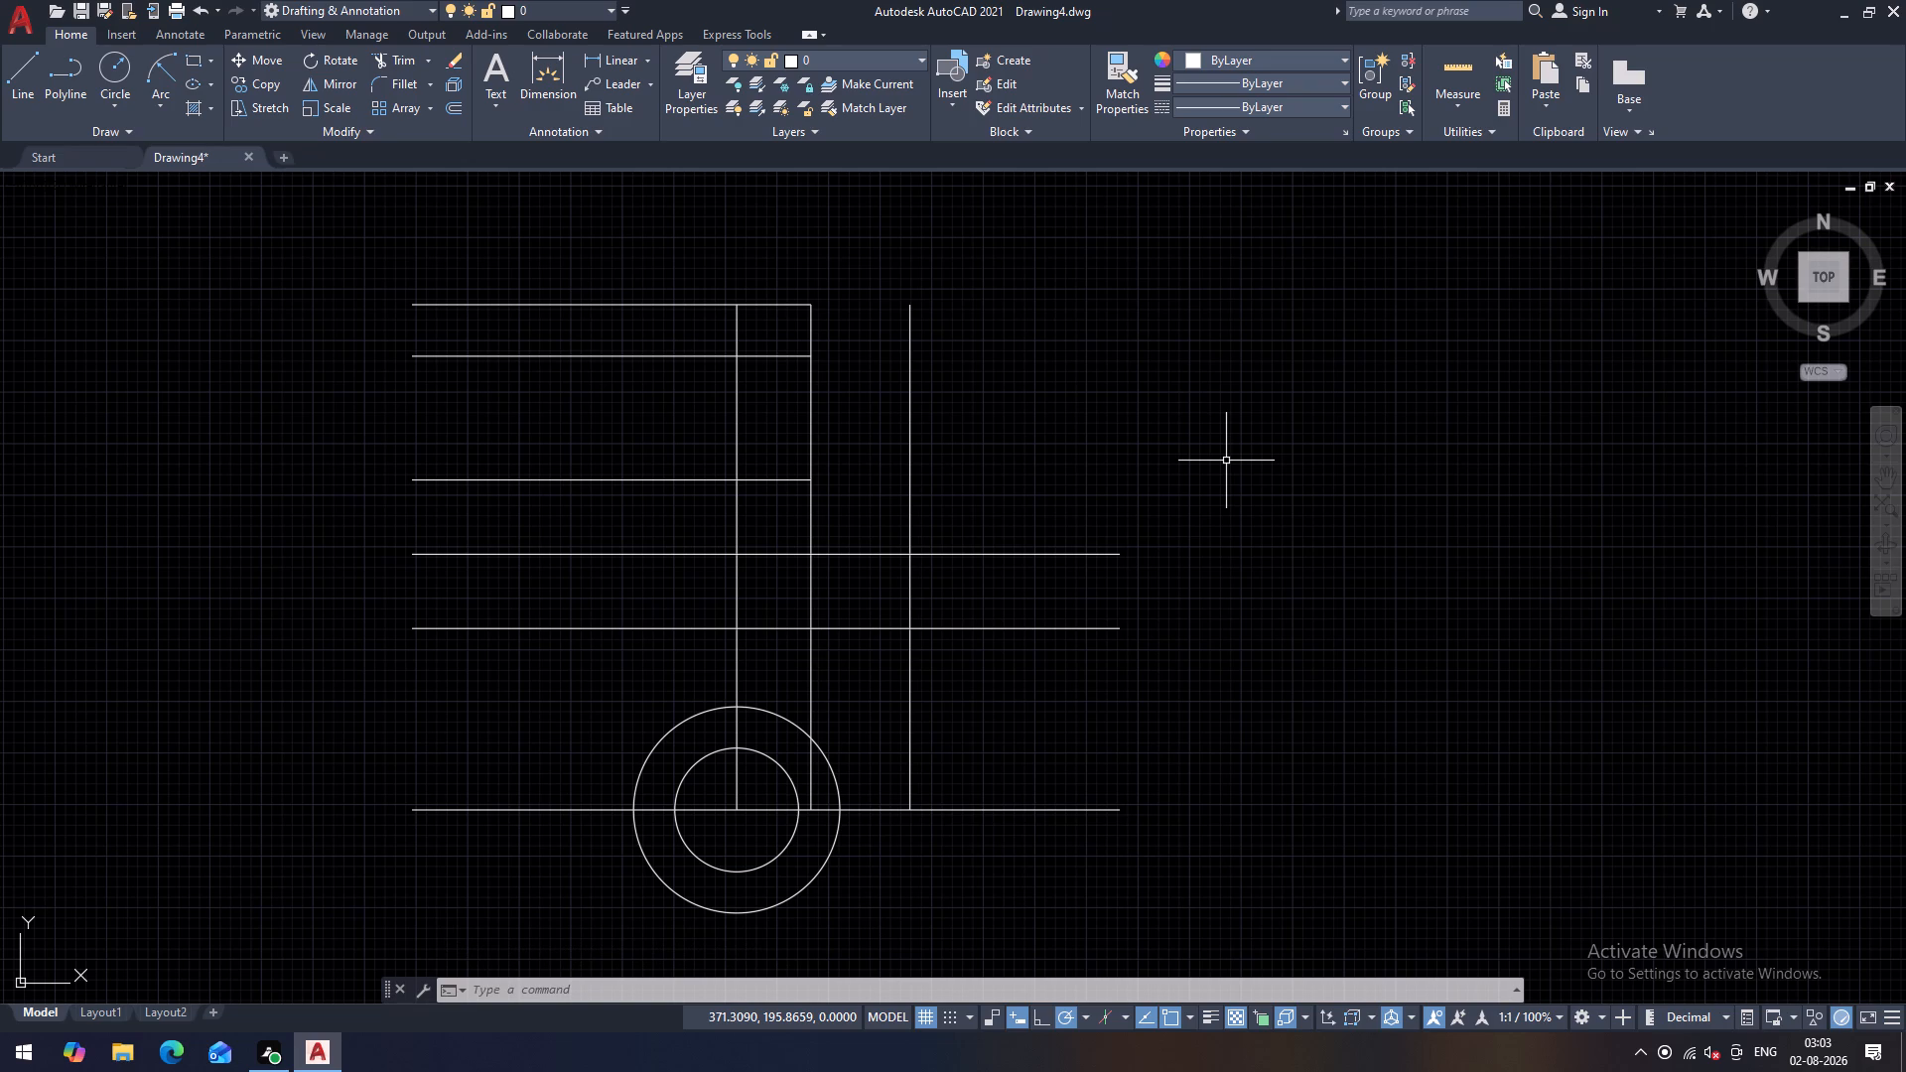
# Trim the outermost vertical line and the two horizontal lines crossing it so they close a rectangular end on the right.
pyautogui.write('tr')
pyautogui.press('space')
pyautogui.press('space')
pyautogui.moveTo(890, 452); pyautogui.dragTo(1080, 585)
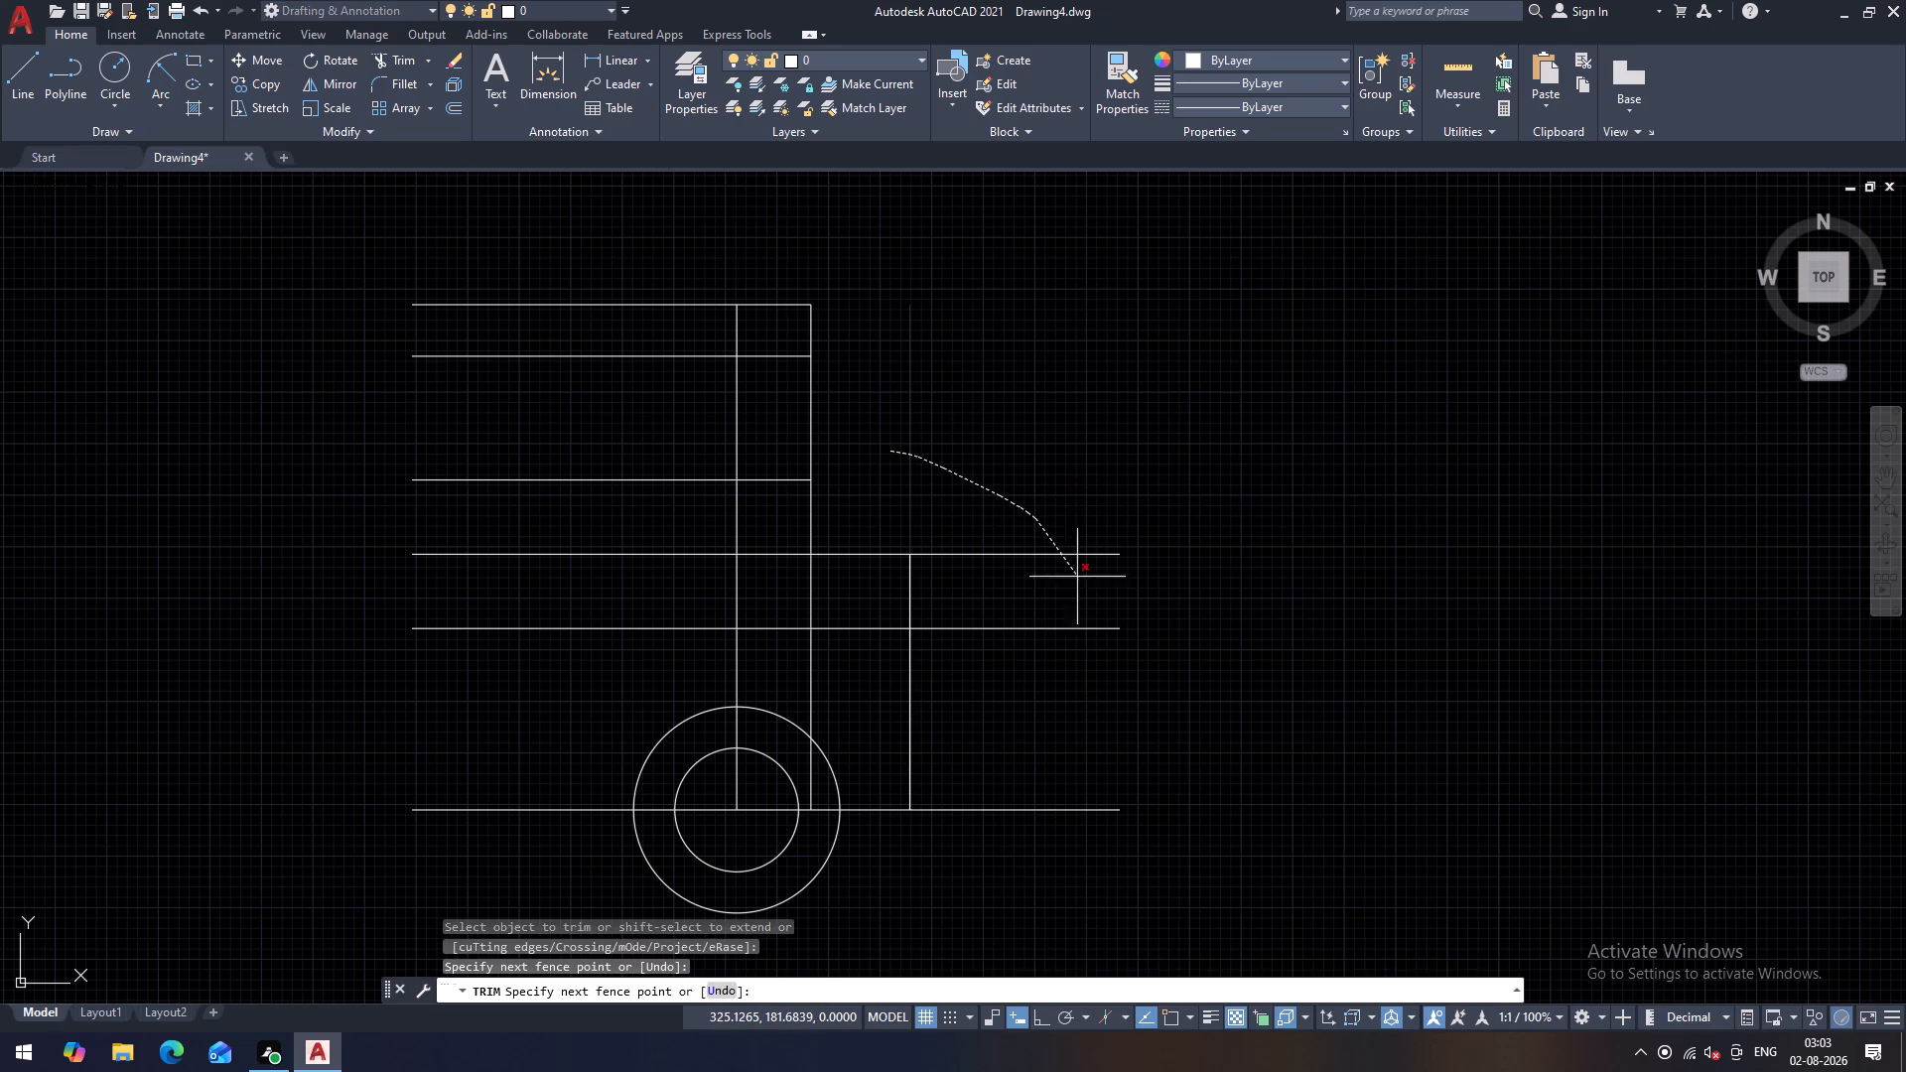
pyautogui.moveTo(1080, 585); pyautogui.dragTo(893, 715)
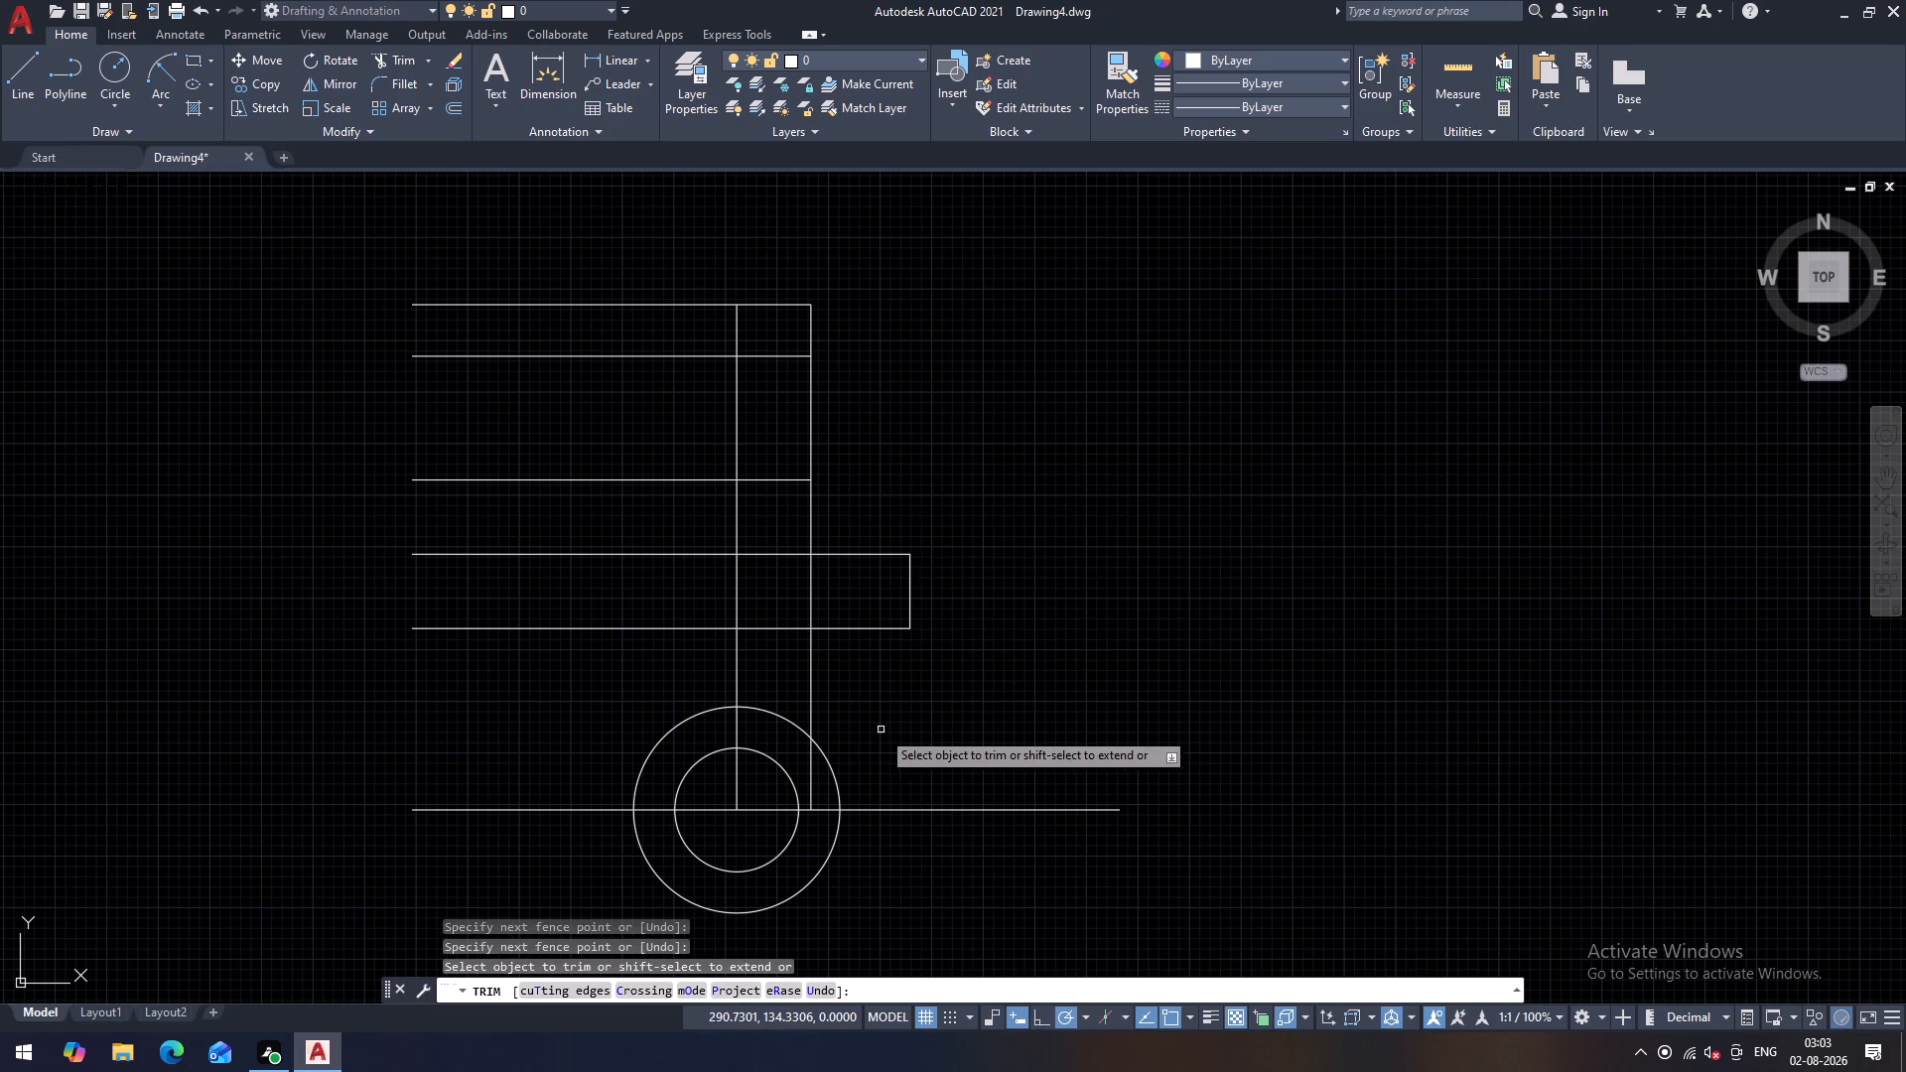
# Trim both inner vertical lines where they run inside the outer circle.
pyautogui.click(811, 779)
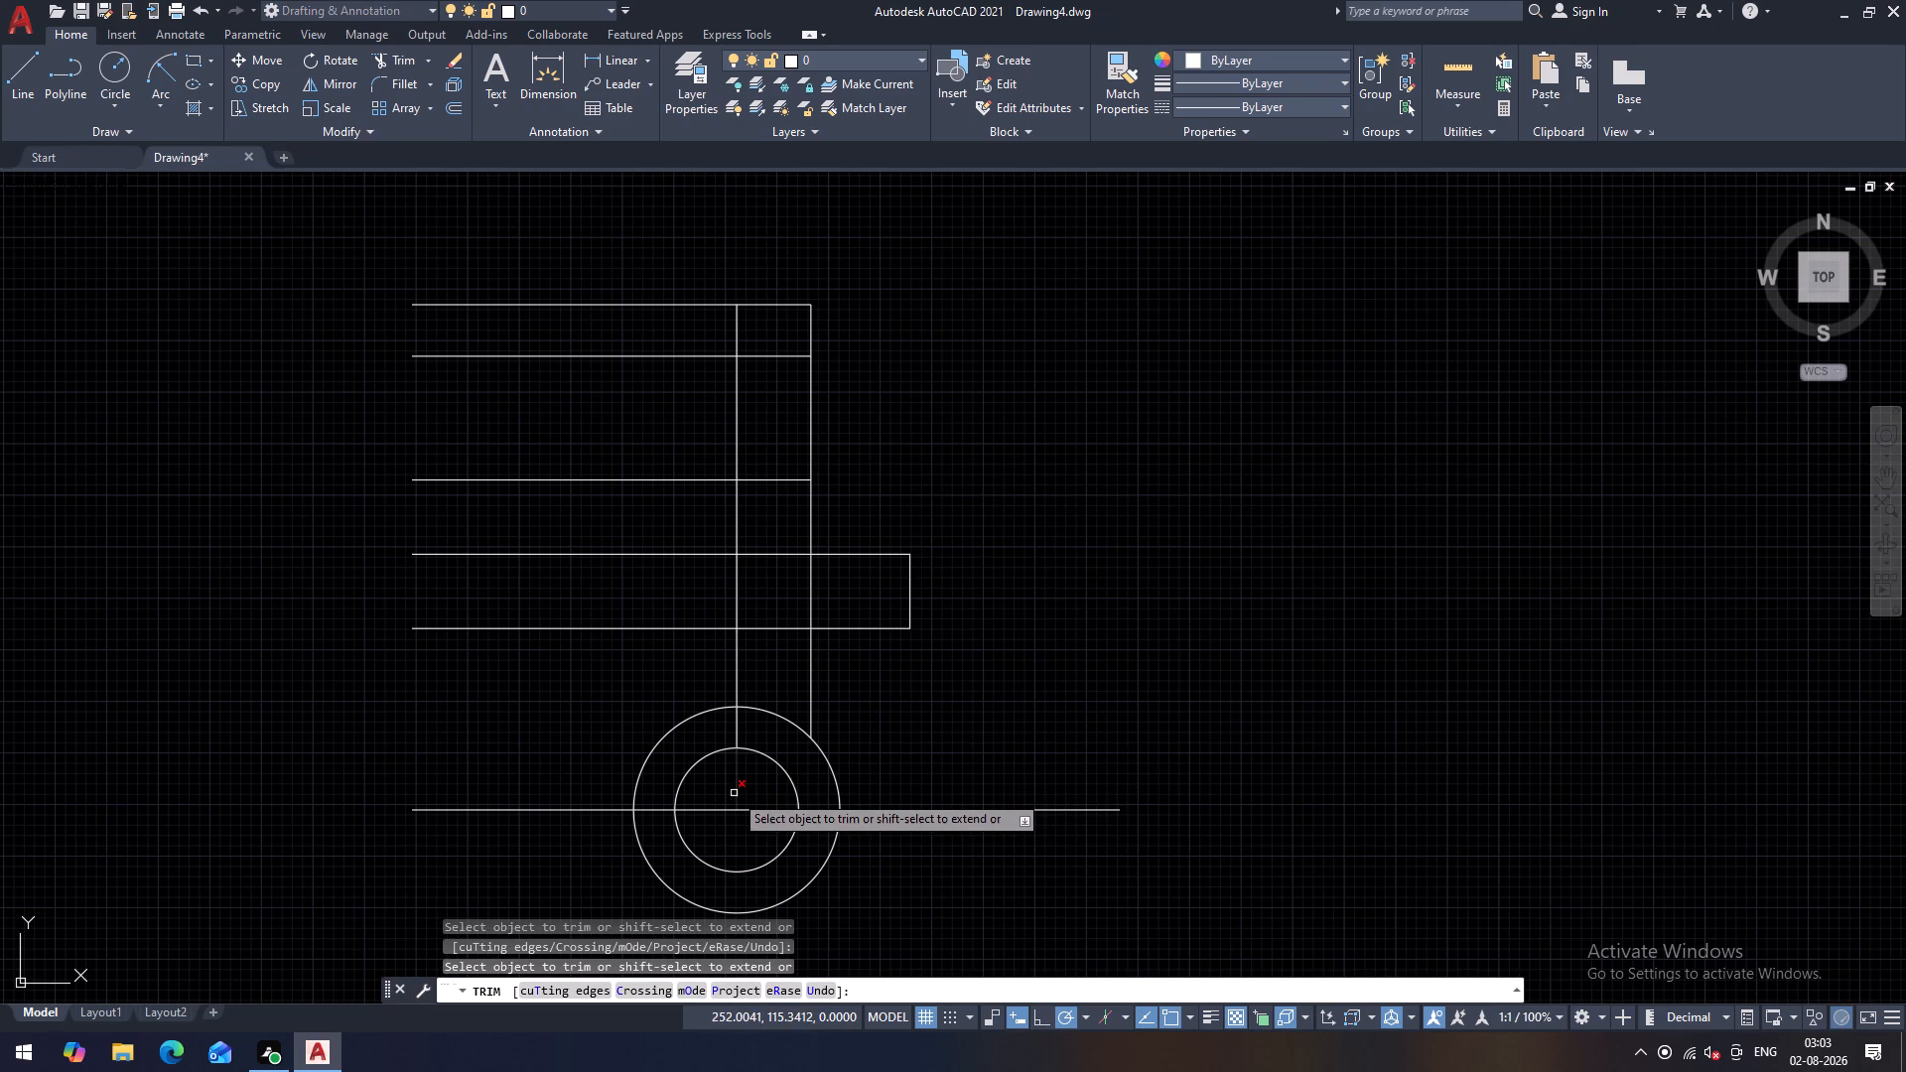
pyautogui.click(733, 791)
pyautogui.click(754, 788)
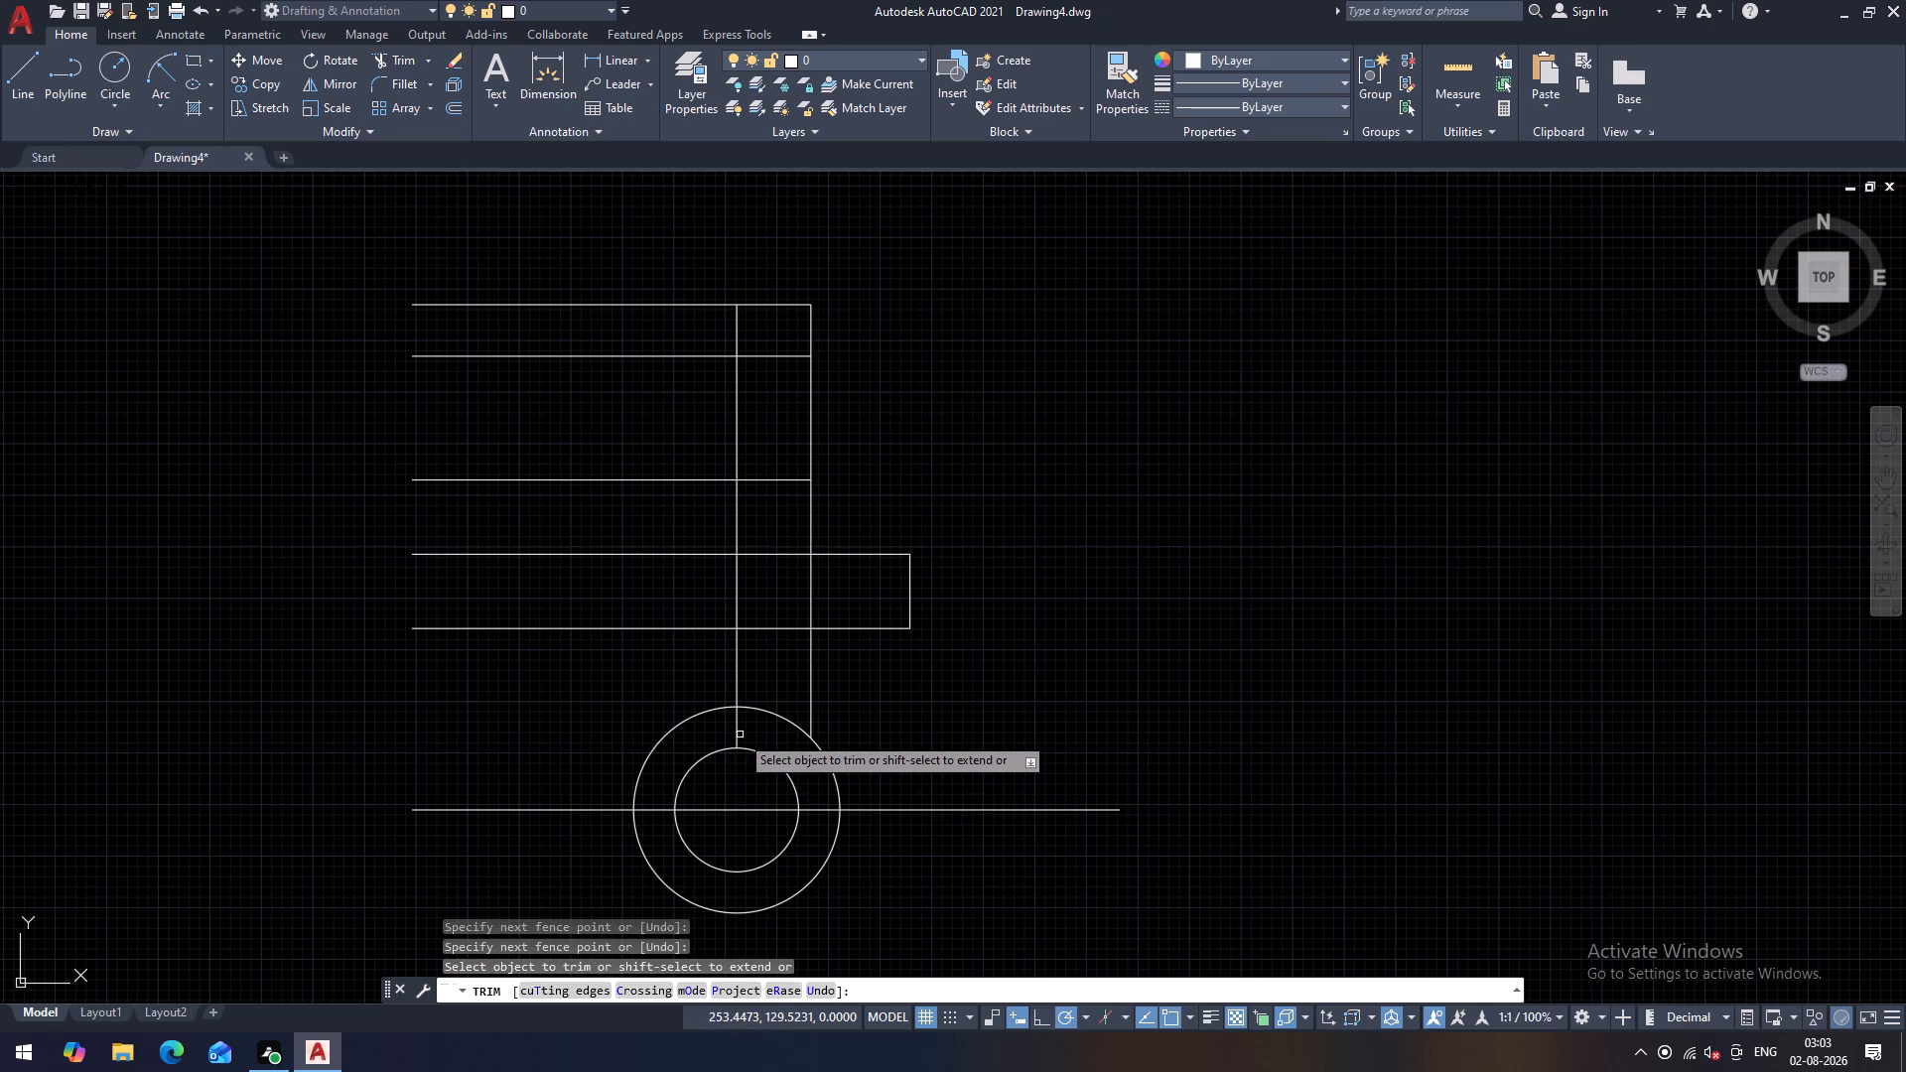
pyautogui.click(736, 733)
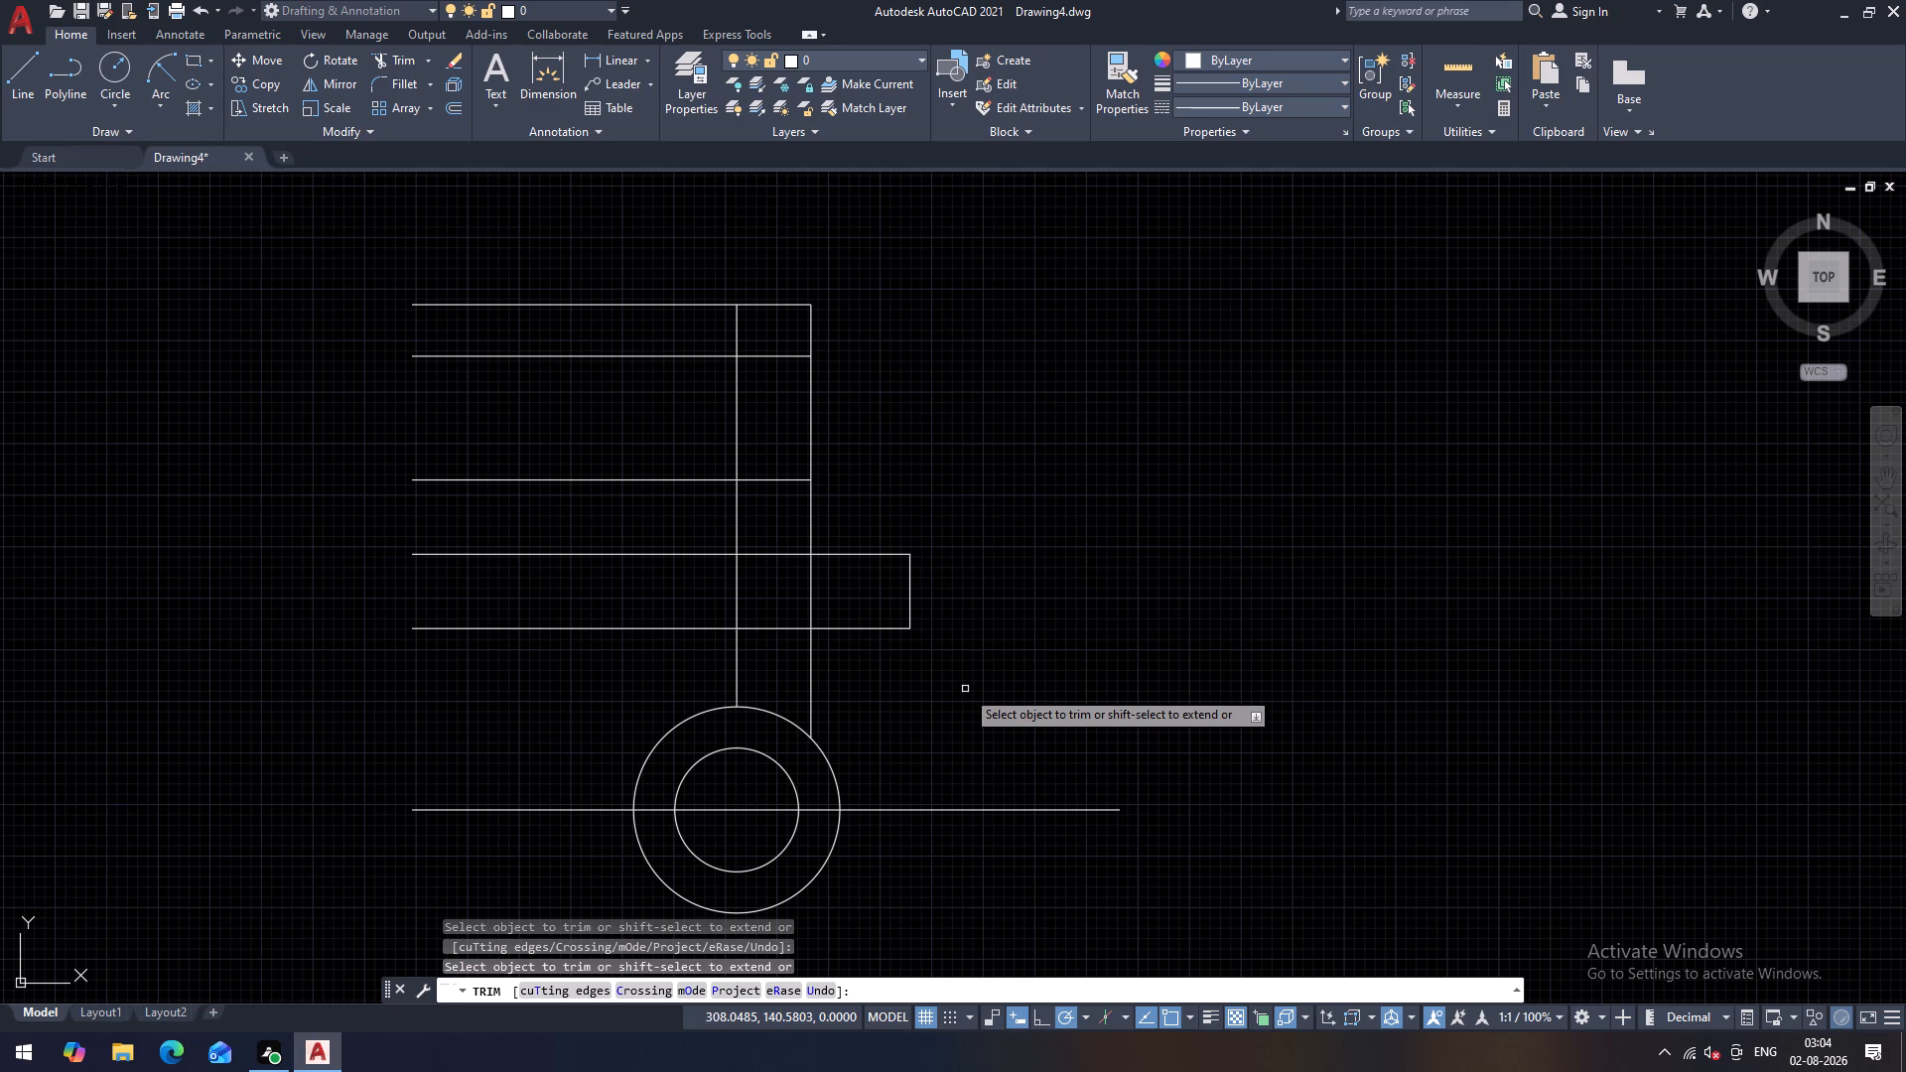
pyautogui.press('Escape')
# Delete the five horizontal lines above the circles and the short vertical line that closed their outer end.
pyautogui.moveTo(466, 692); pyautogui.dragTo(370, 296)
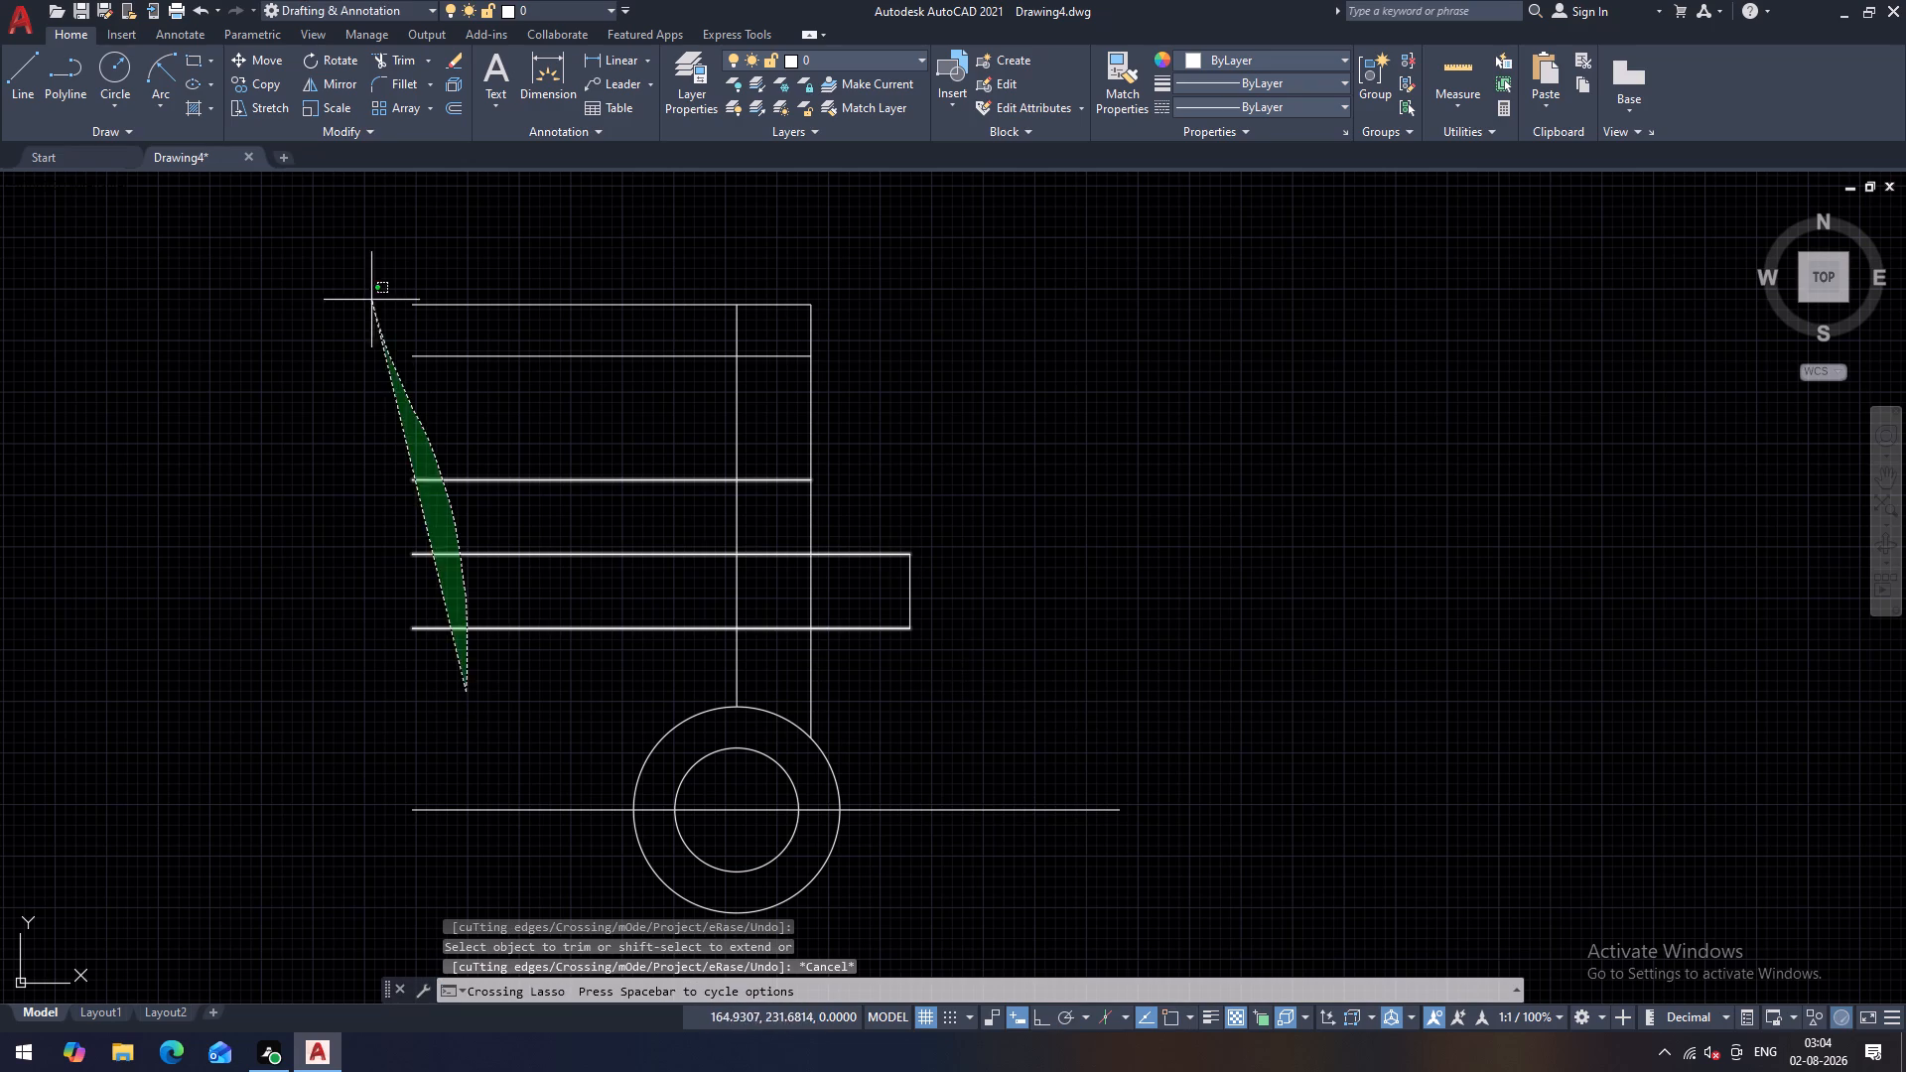
pyautogui.moveTo(370, 296); pyautogui.dragTo(458, 315)
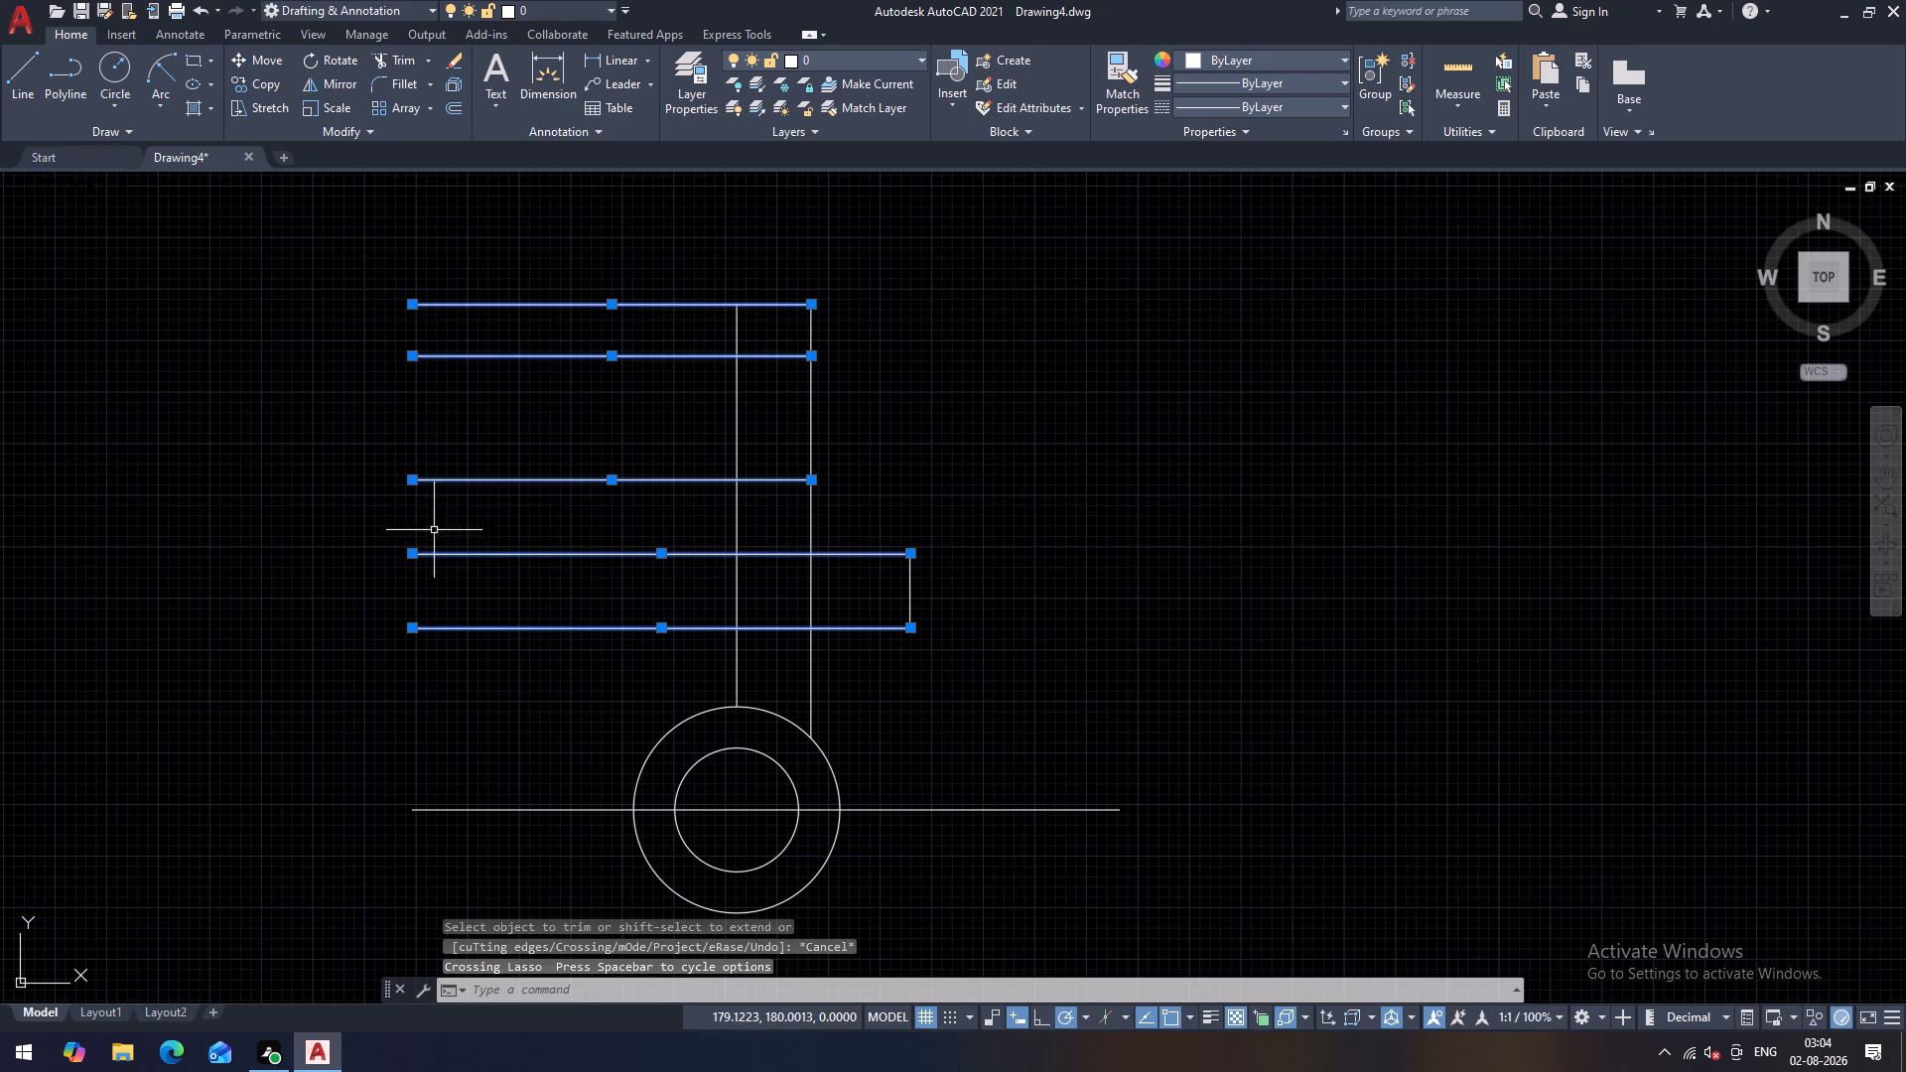
pyautogui.press('Delete')
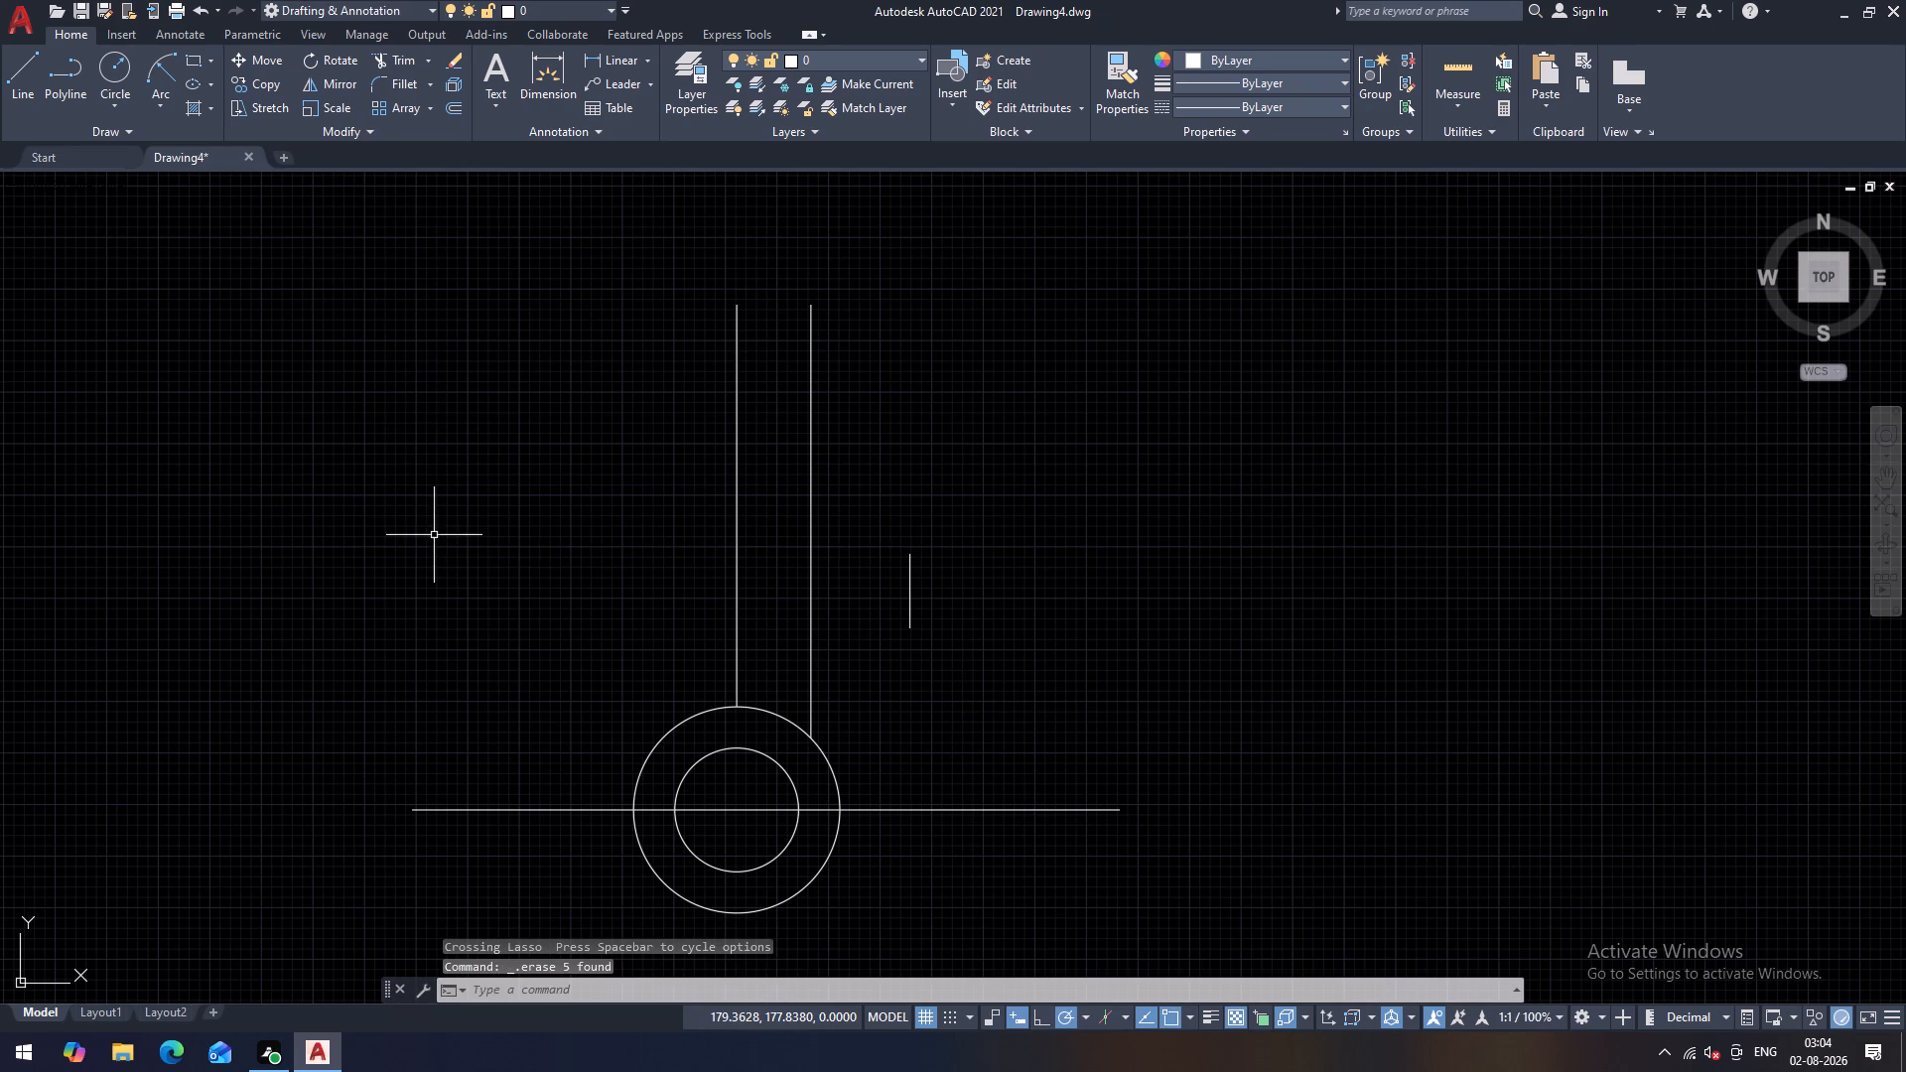
pyautogui.click(910, 581)
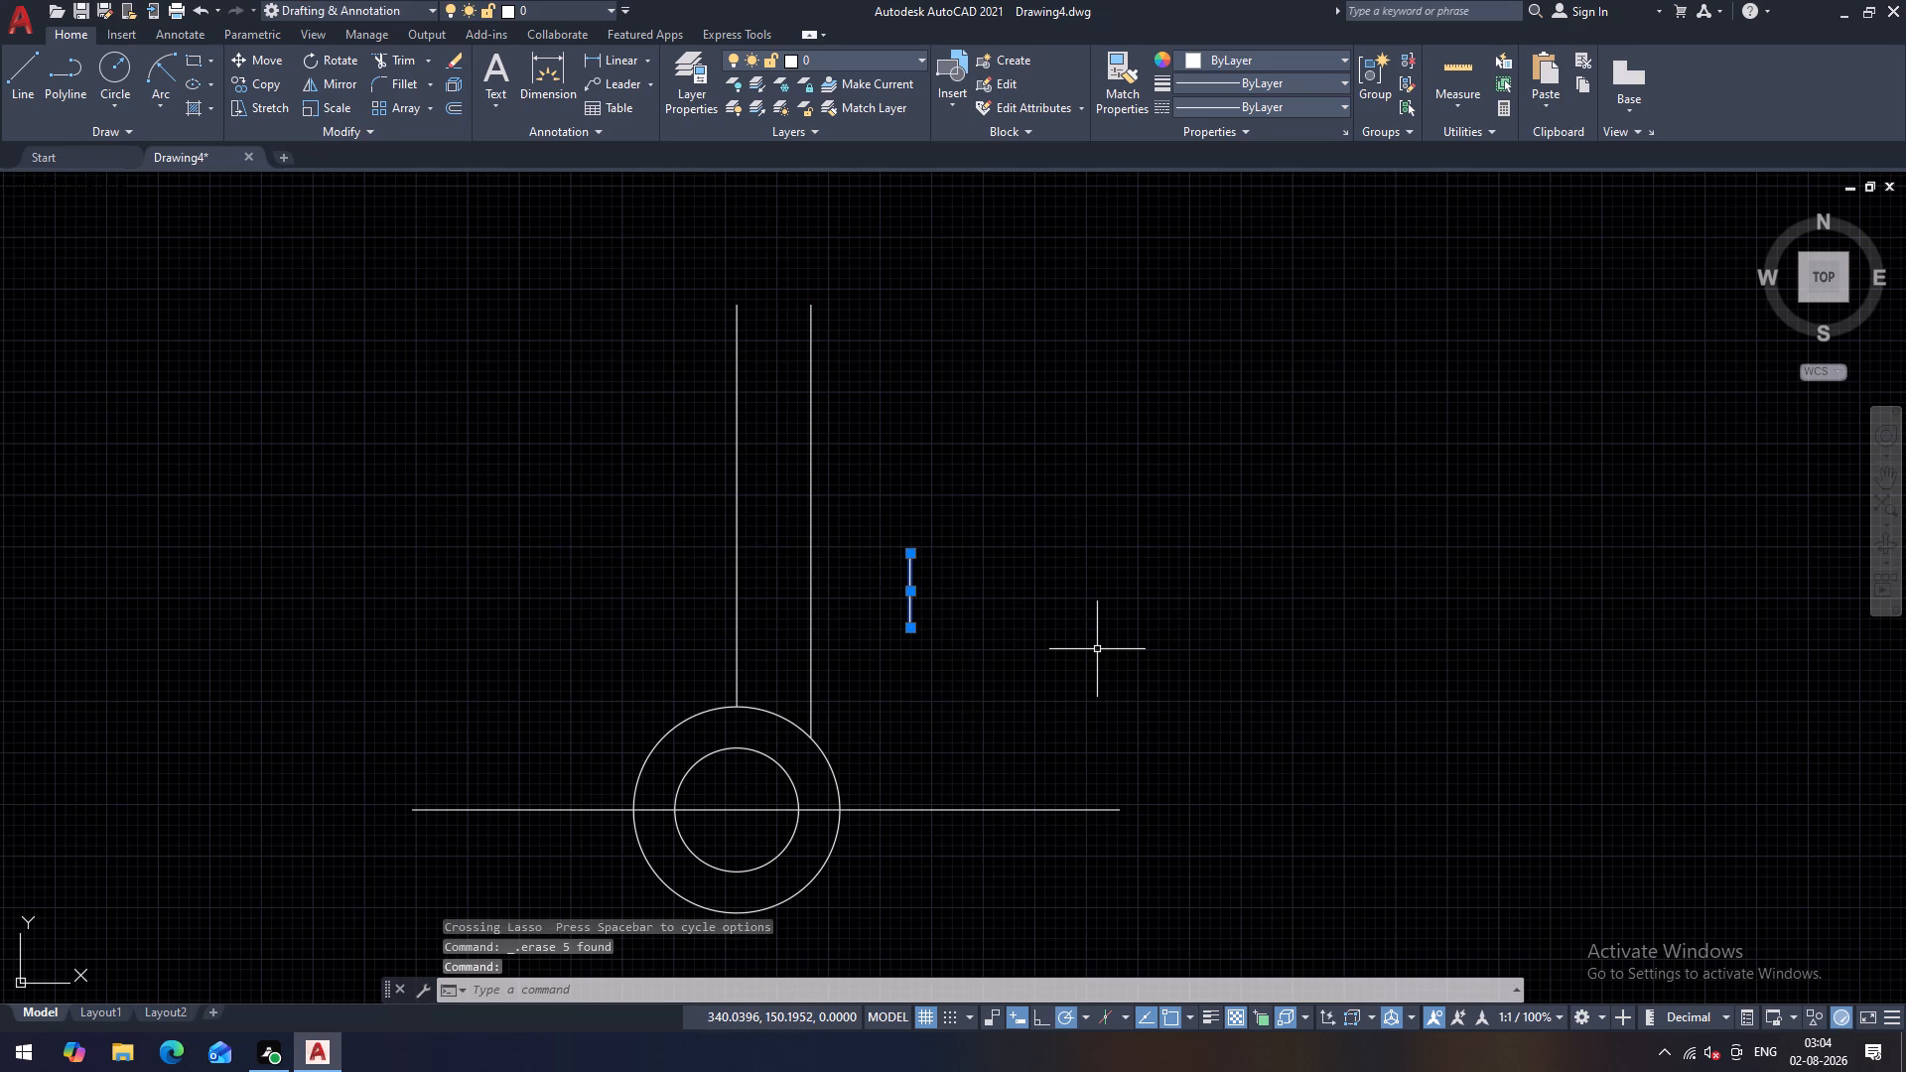
pyautogui.press('Delete')
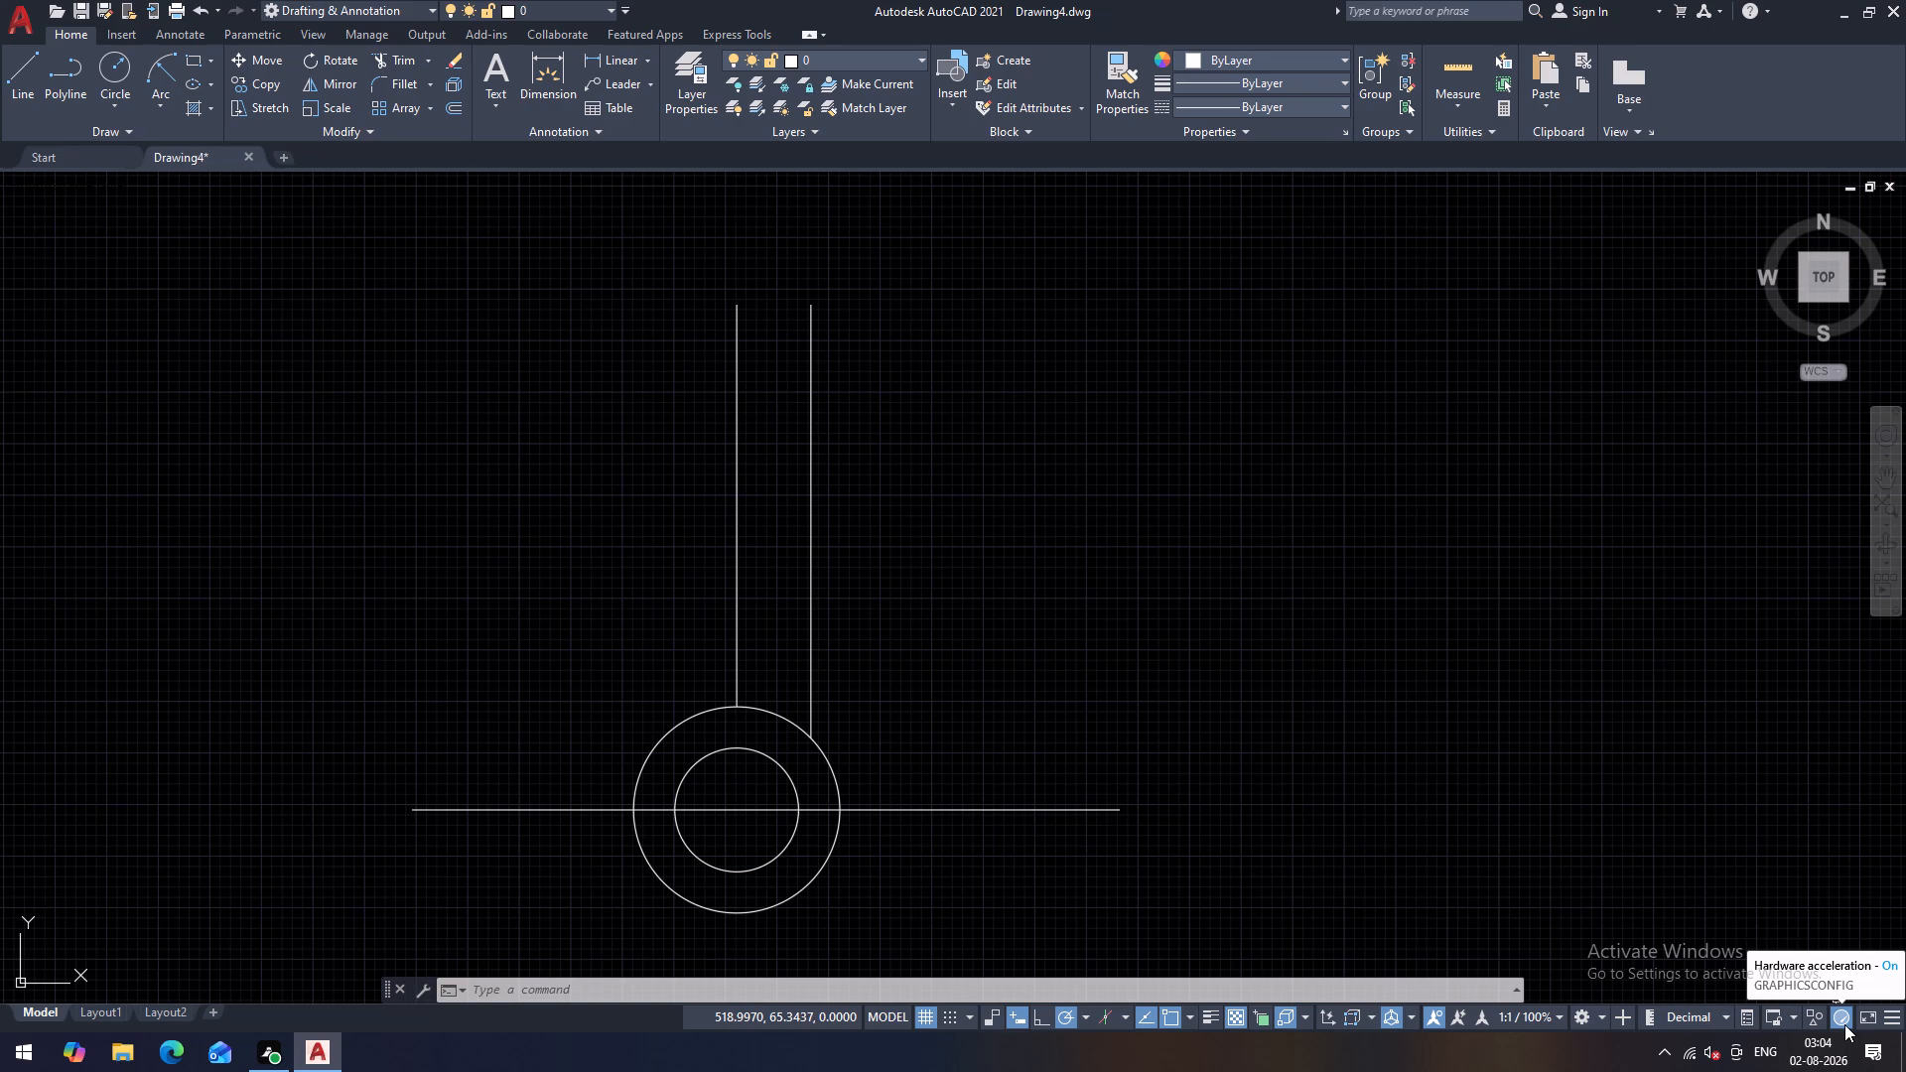
# Offset the horizontal line through the circles' centre 135 upward.
pyautogui.write('o')
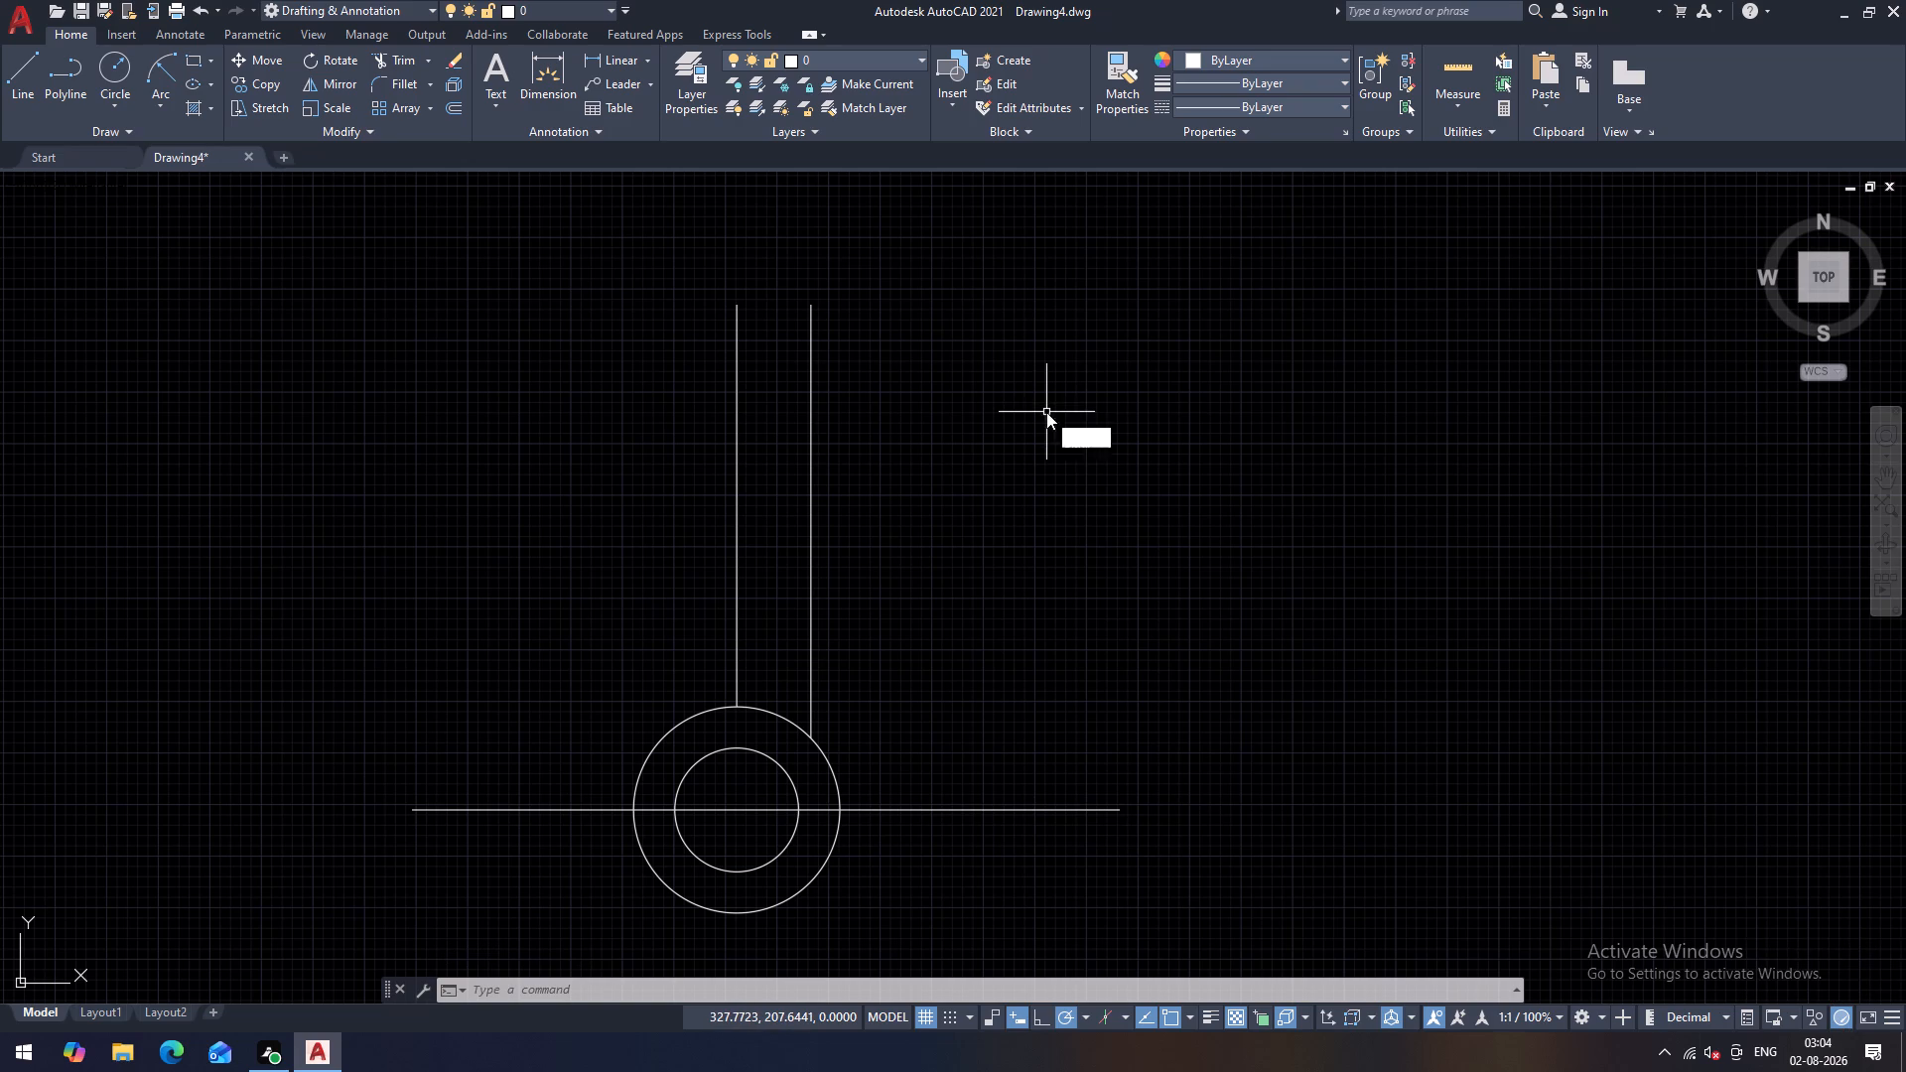
pyautogui.press('space')
pyautogui.write('135')
pyautogui.press('Return')
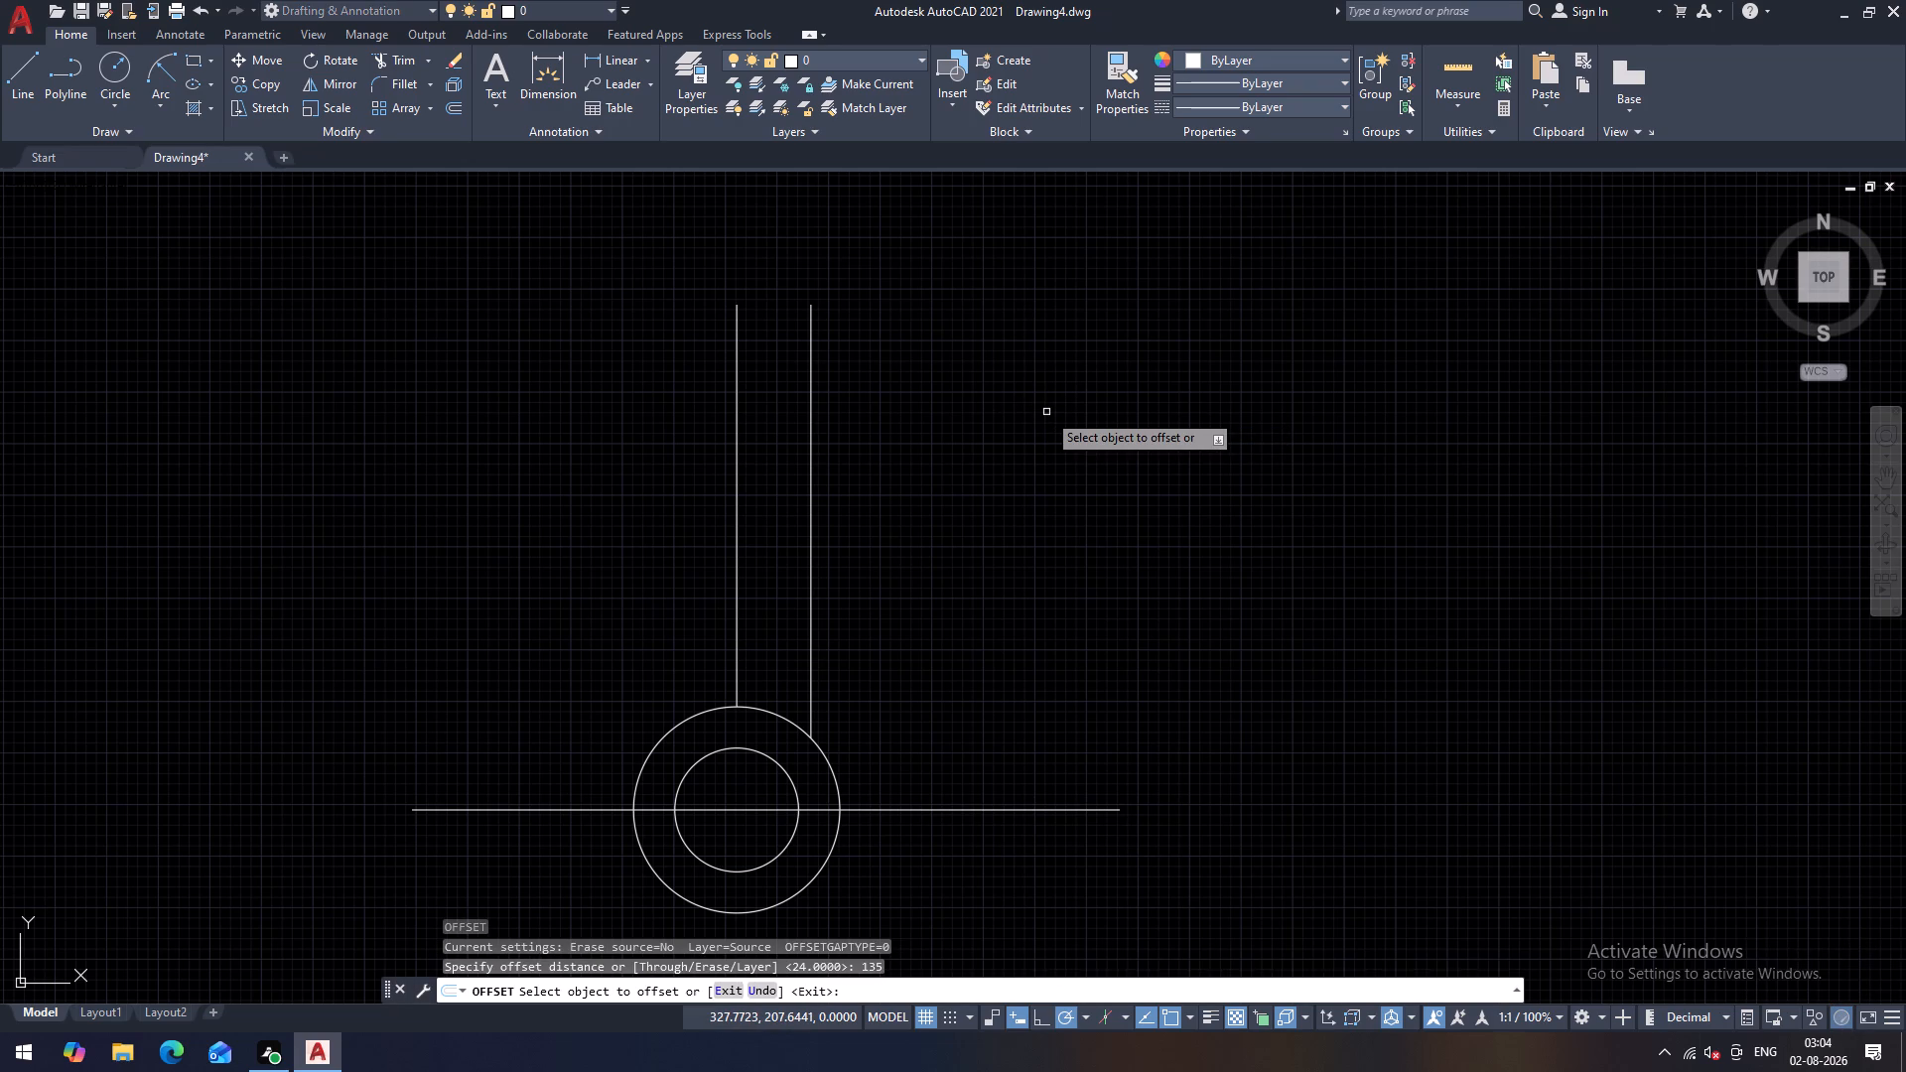
pyautogui.click(936, 813)
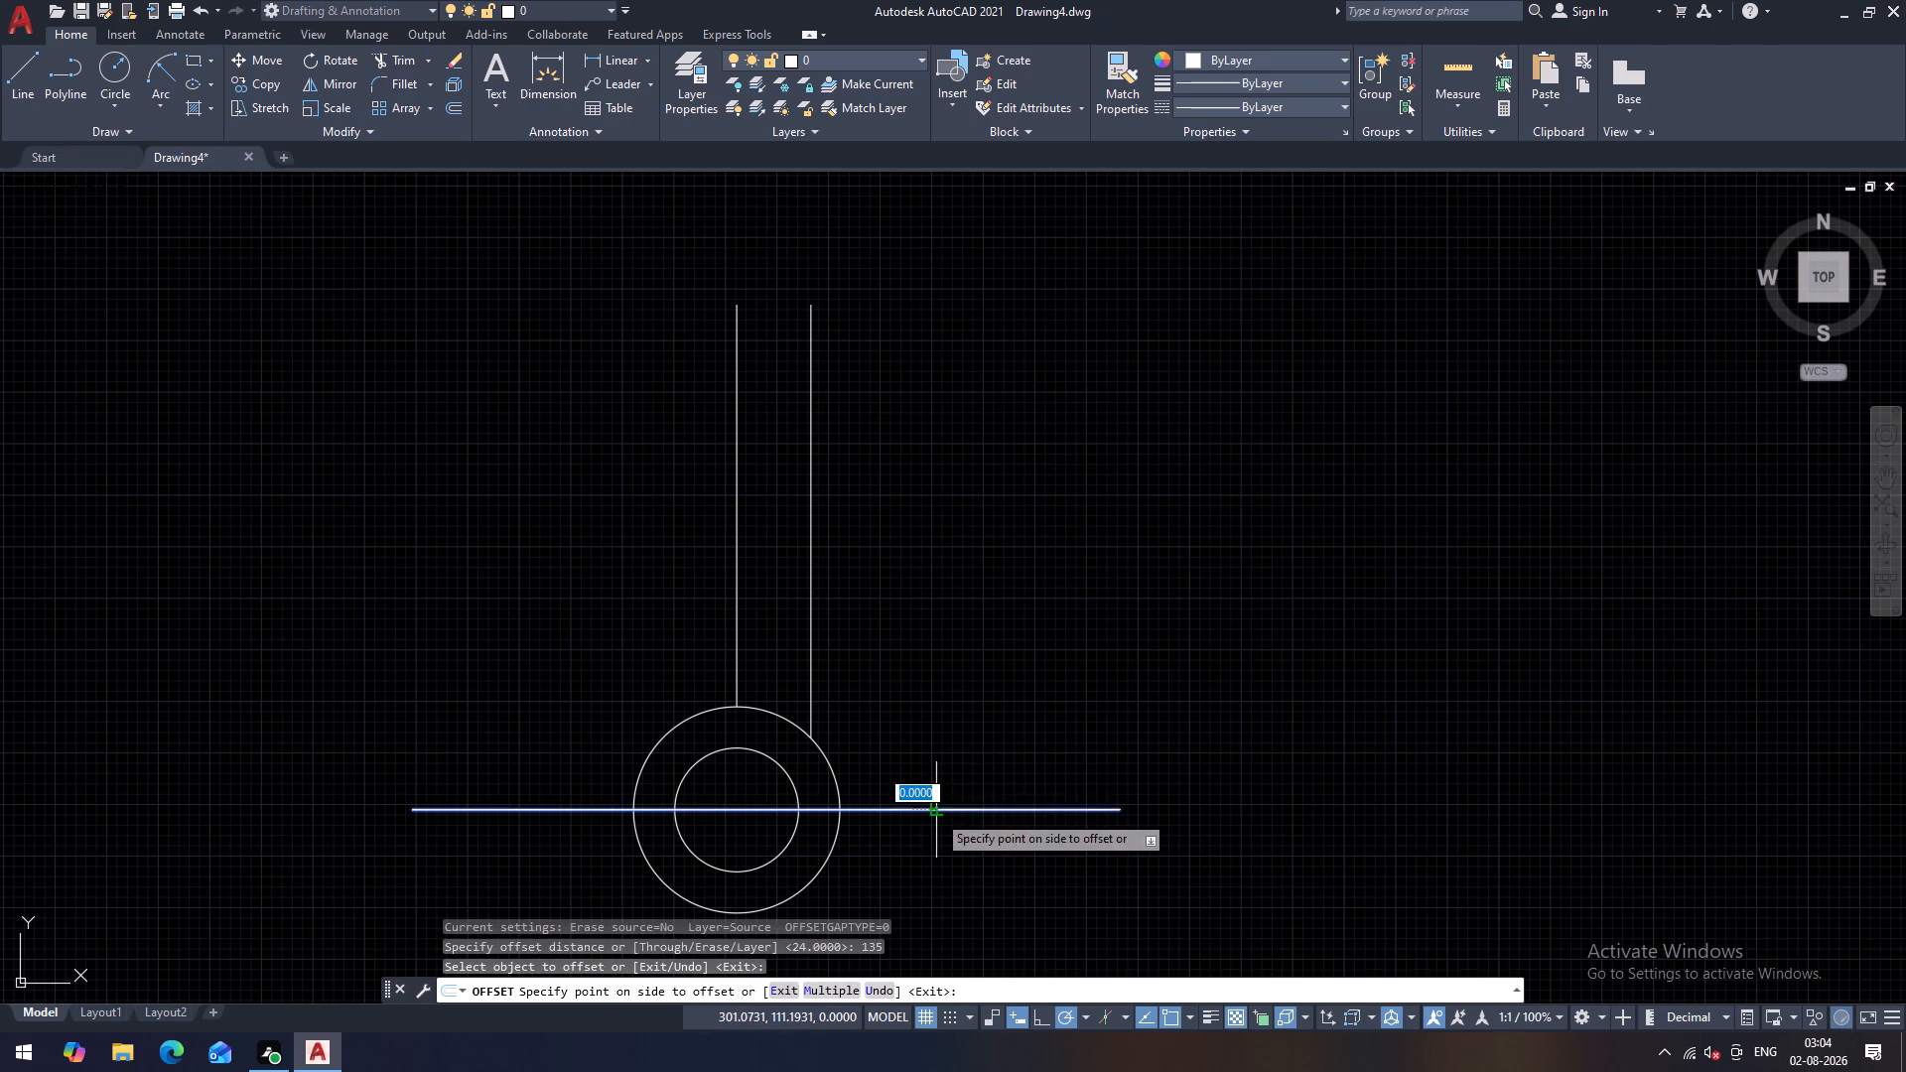
pyautogui.click(894, 368)
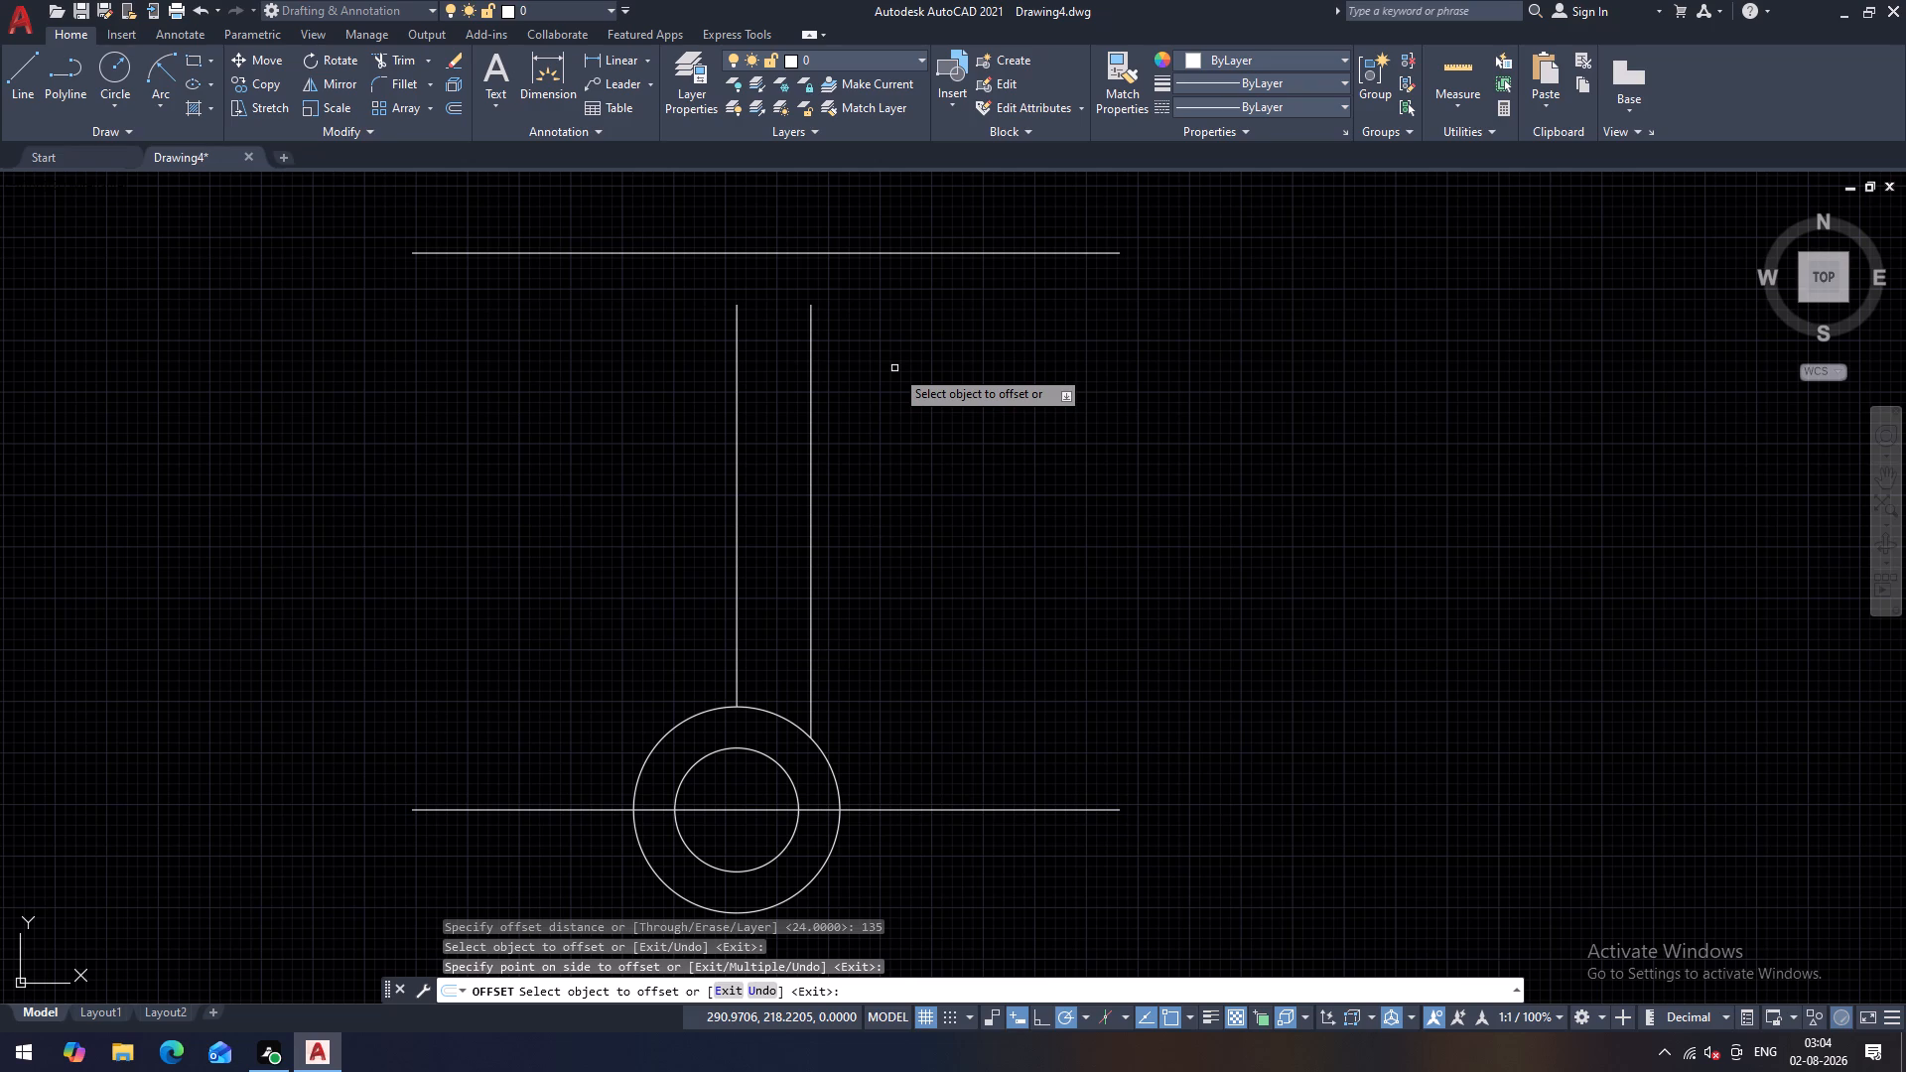
pyautogui.press('Escape')
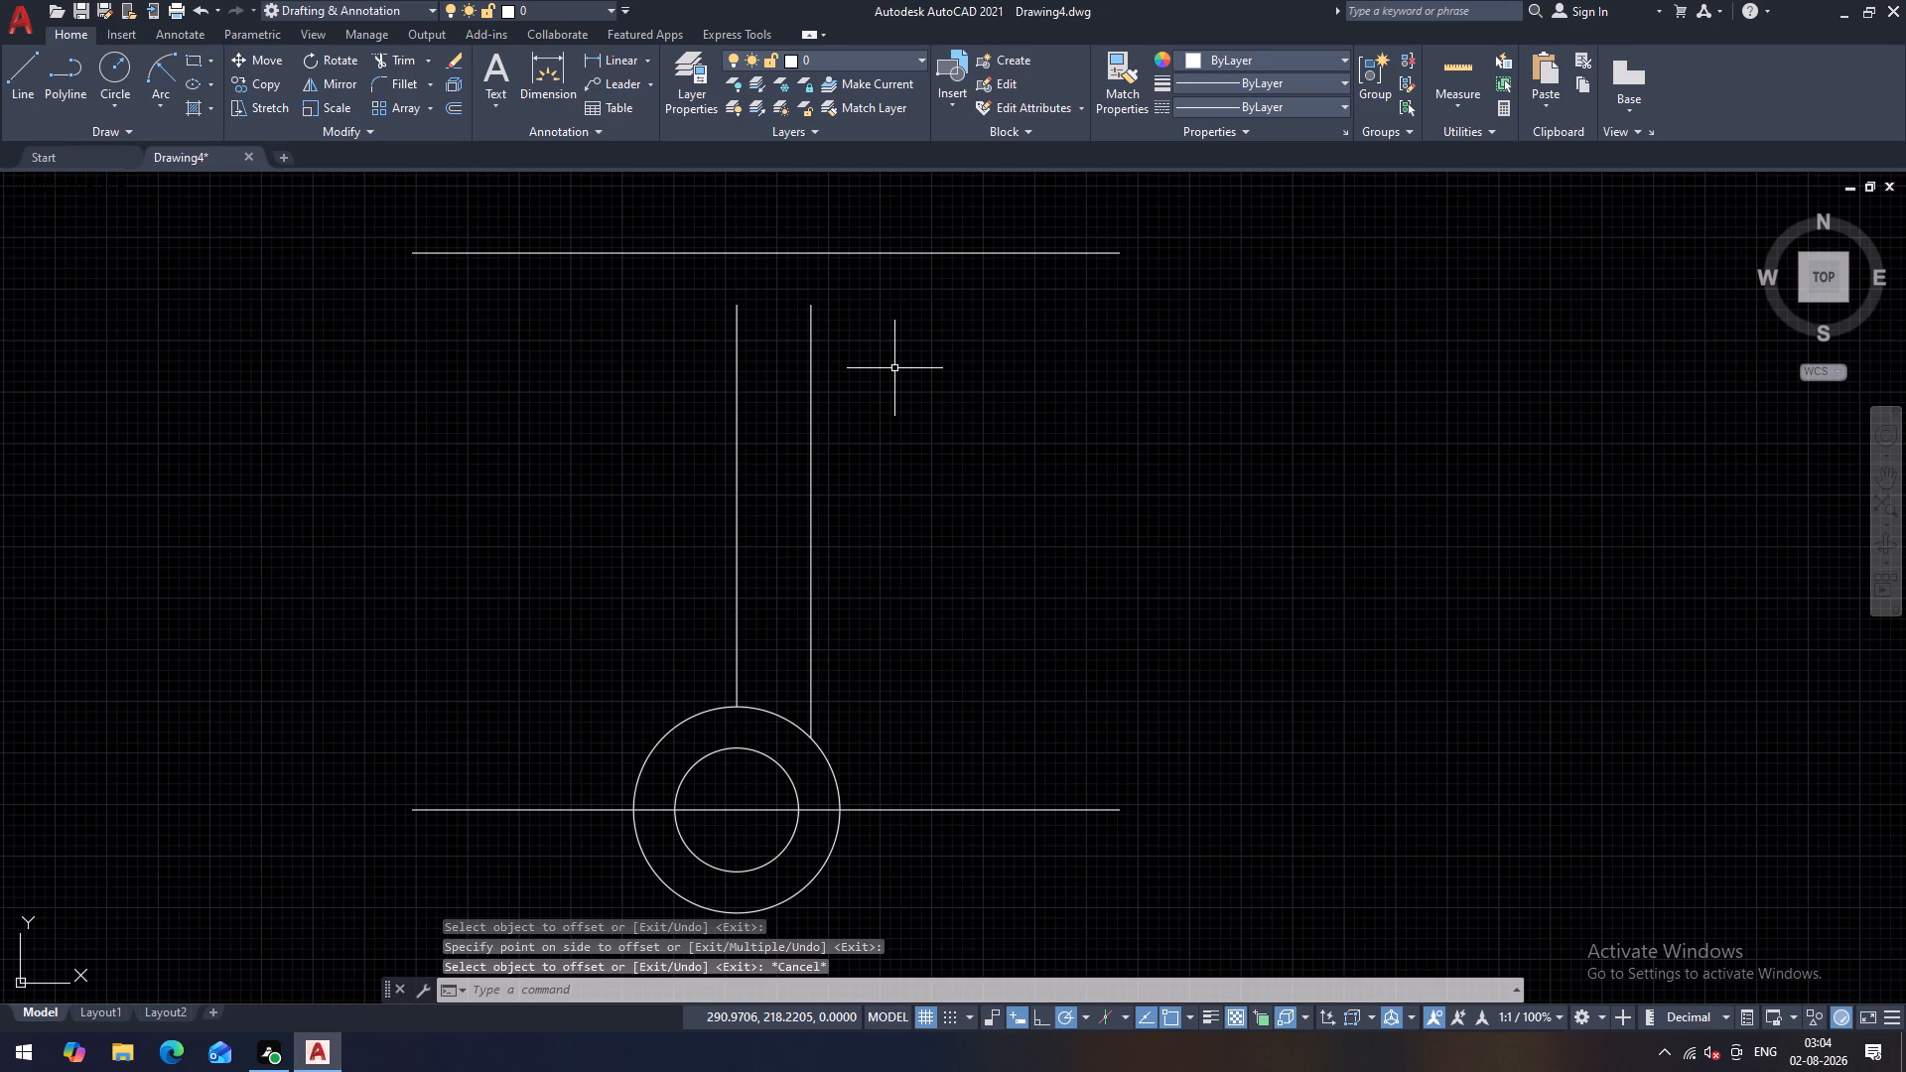
pyautogui.press('Escape')
pyautogui.press('Escape')
# Offset the uppermost horizontal line 25 downward.
pyautogui.press('space')
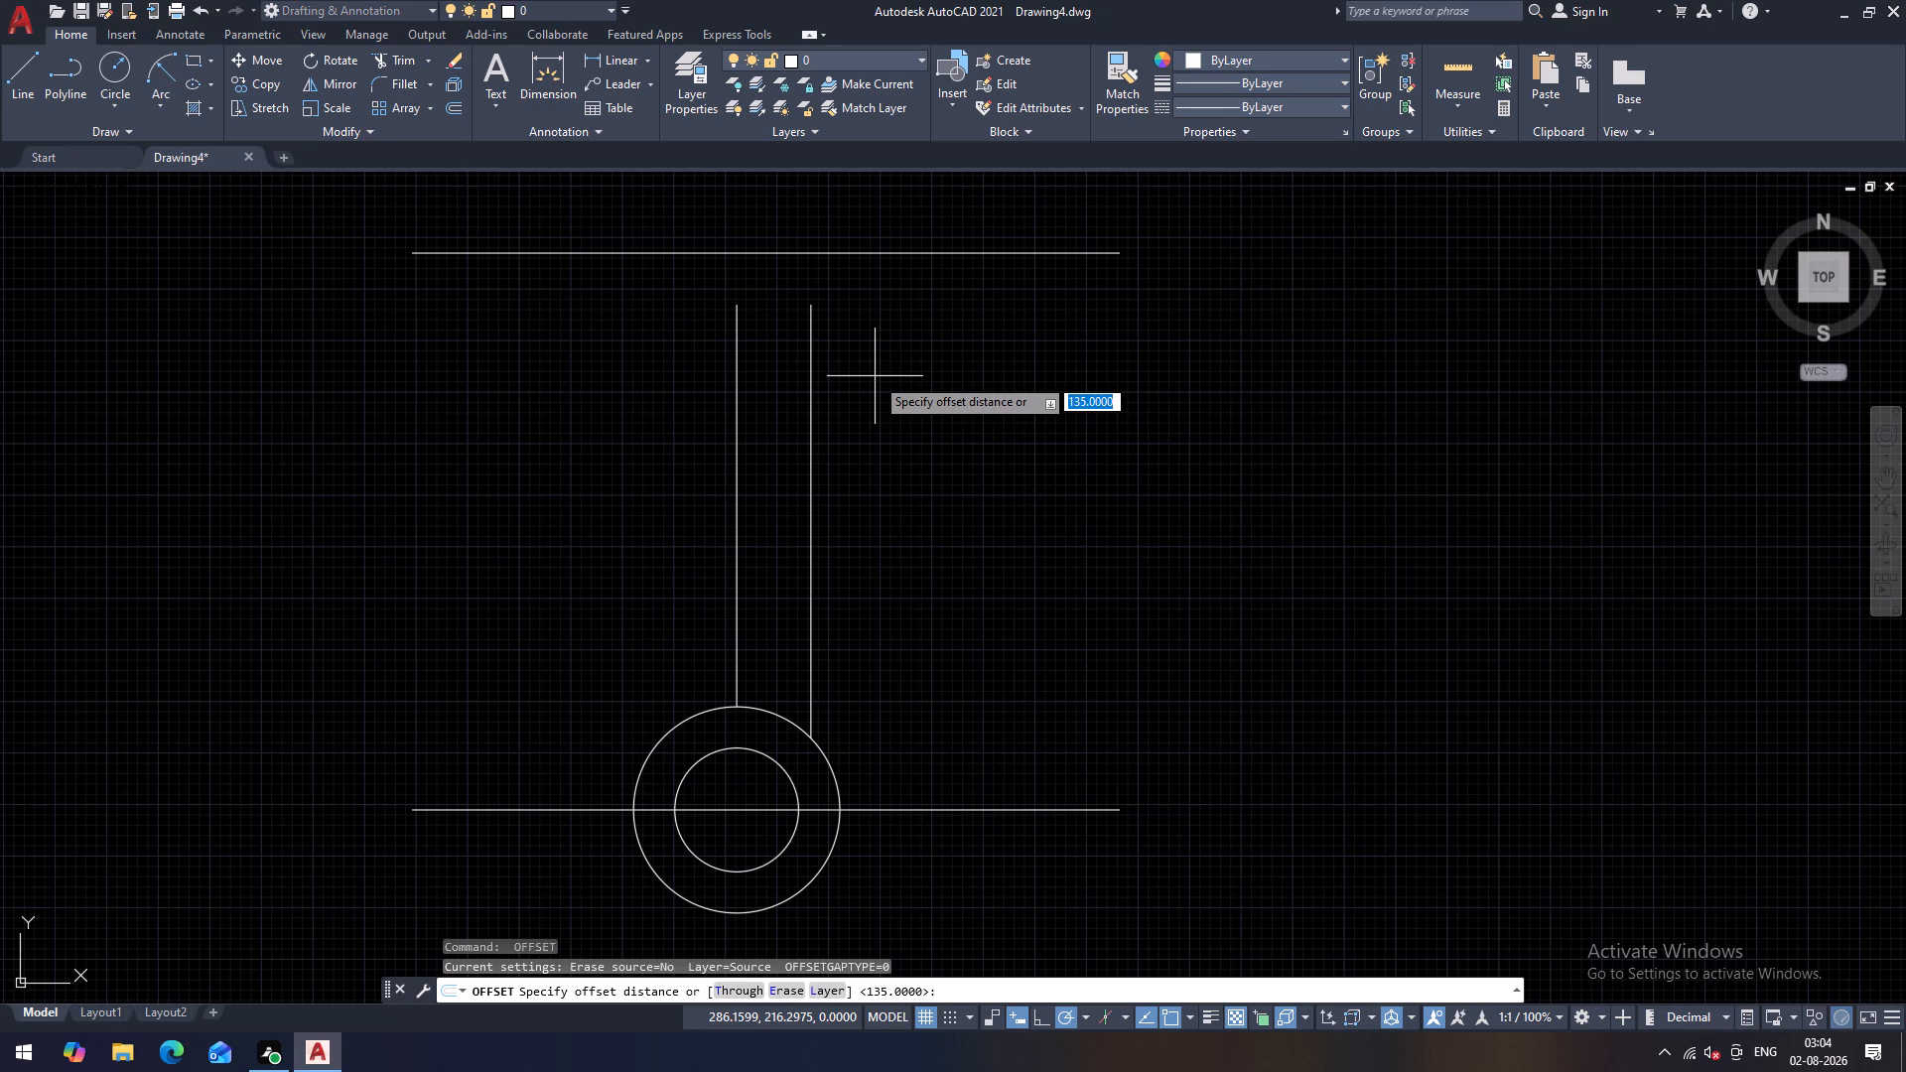
pyautogui.write('25')
pyautogui.press('Return')
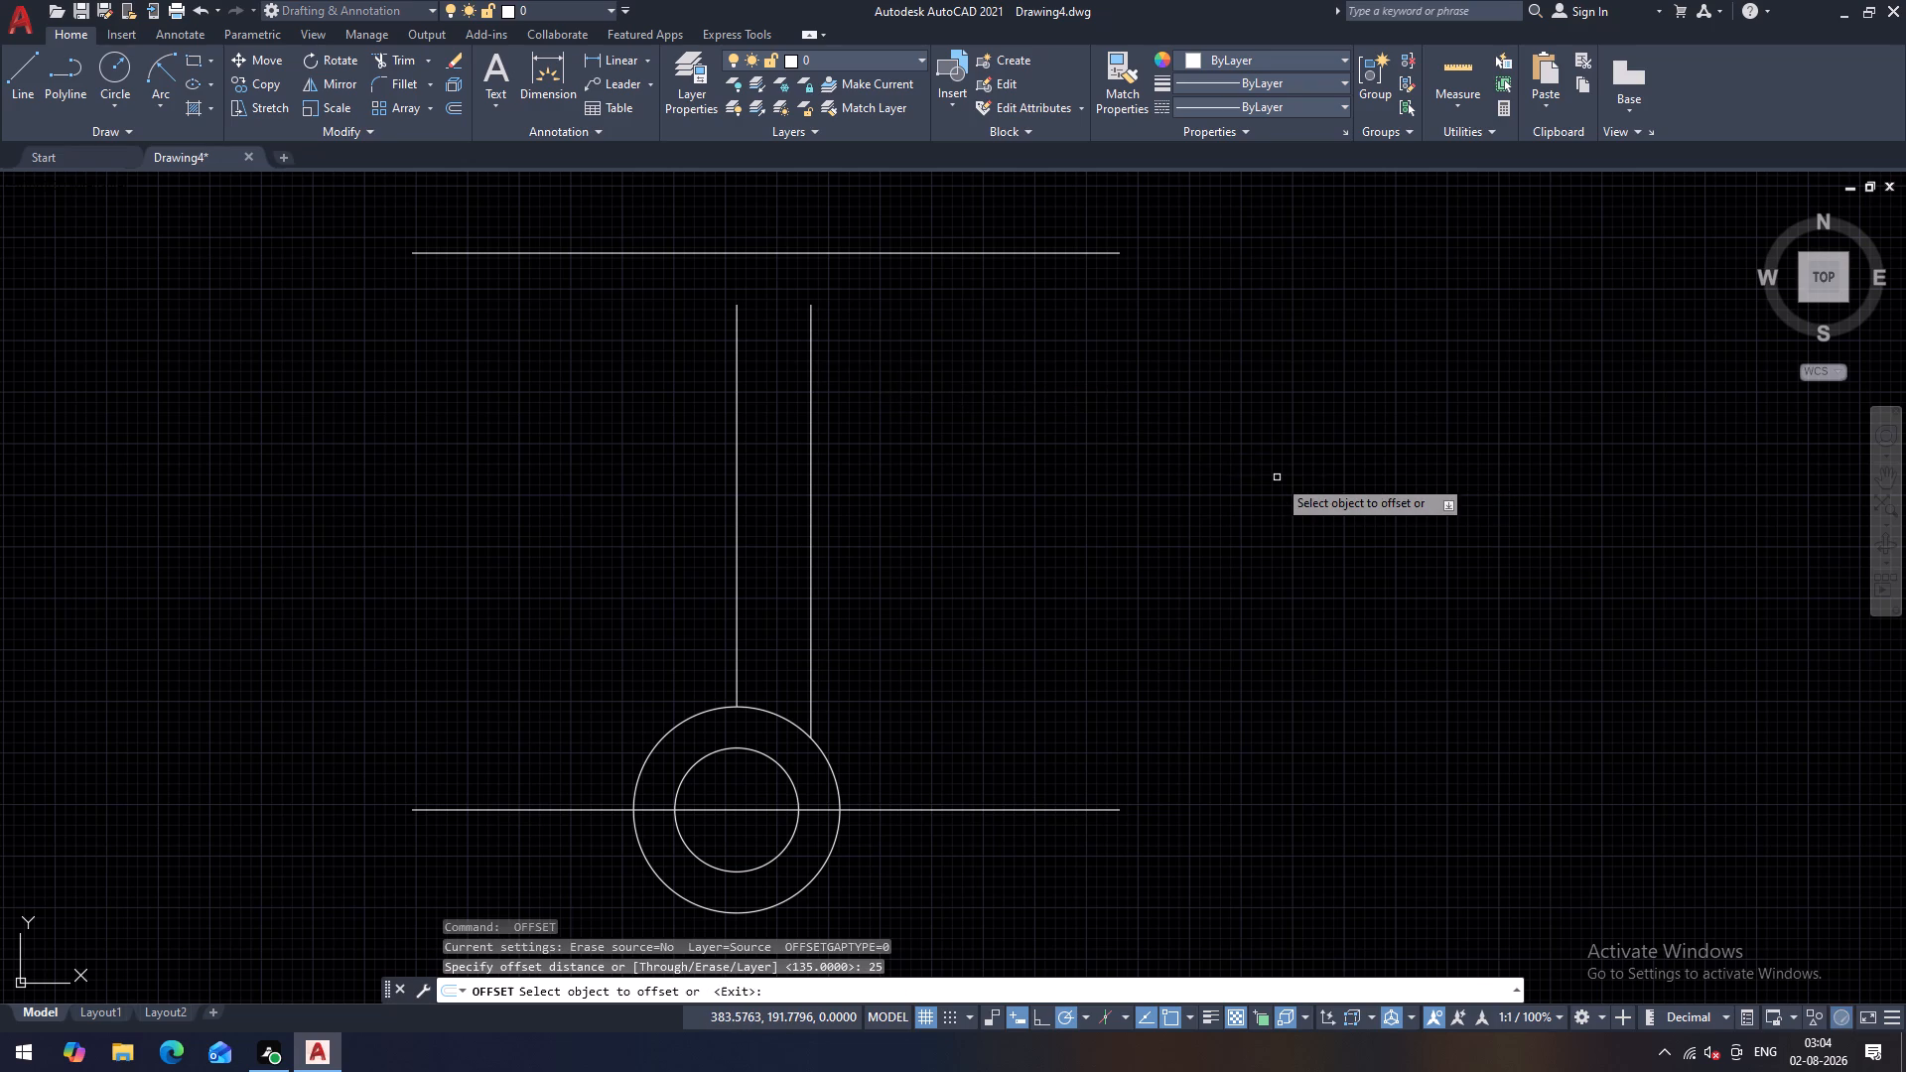
pyautogui.click(874, 250)
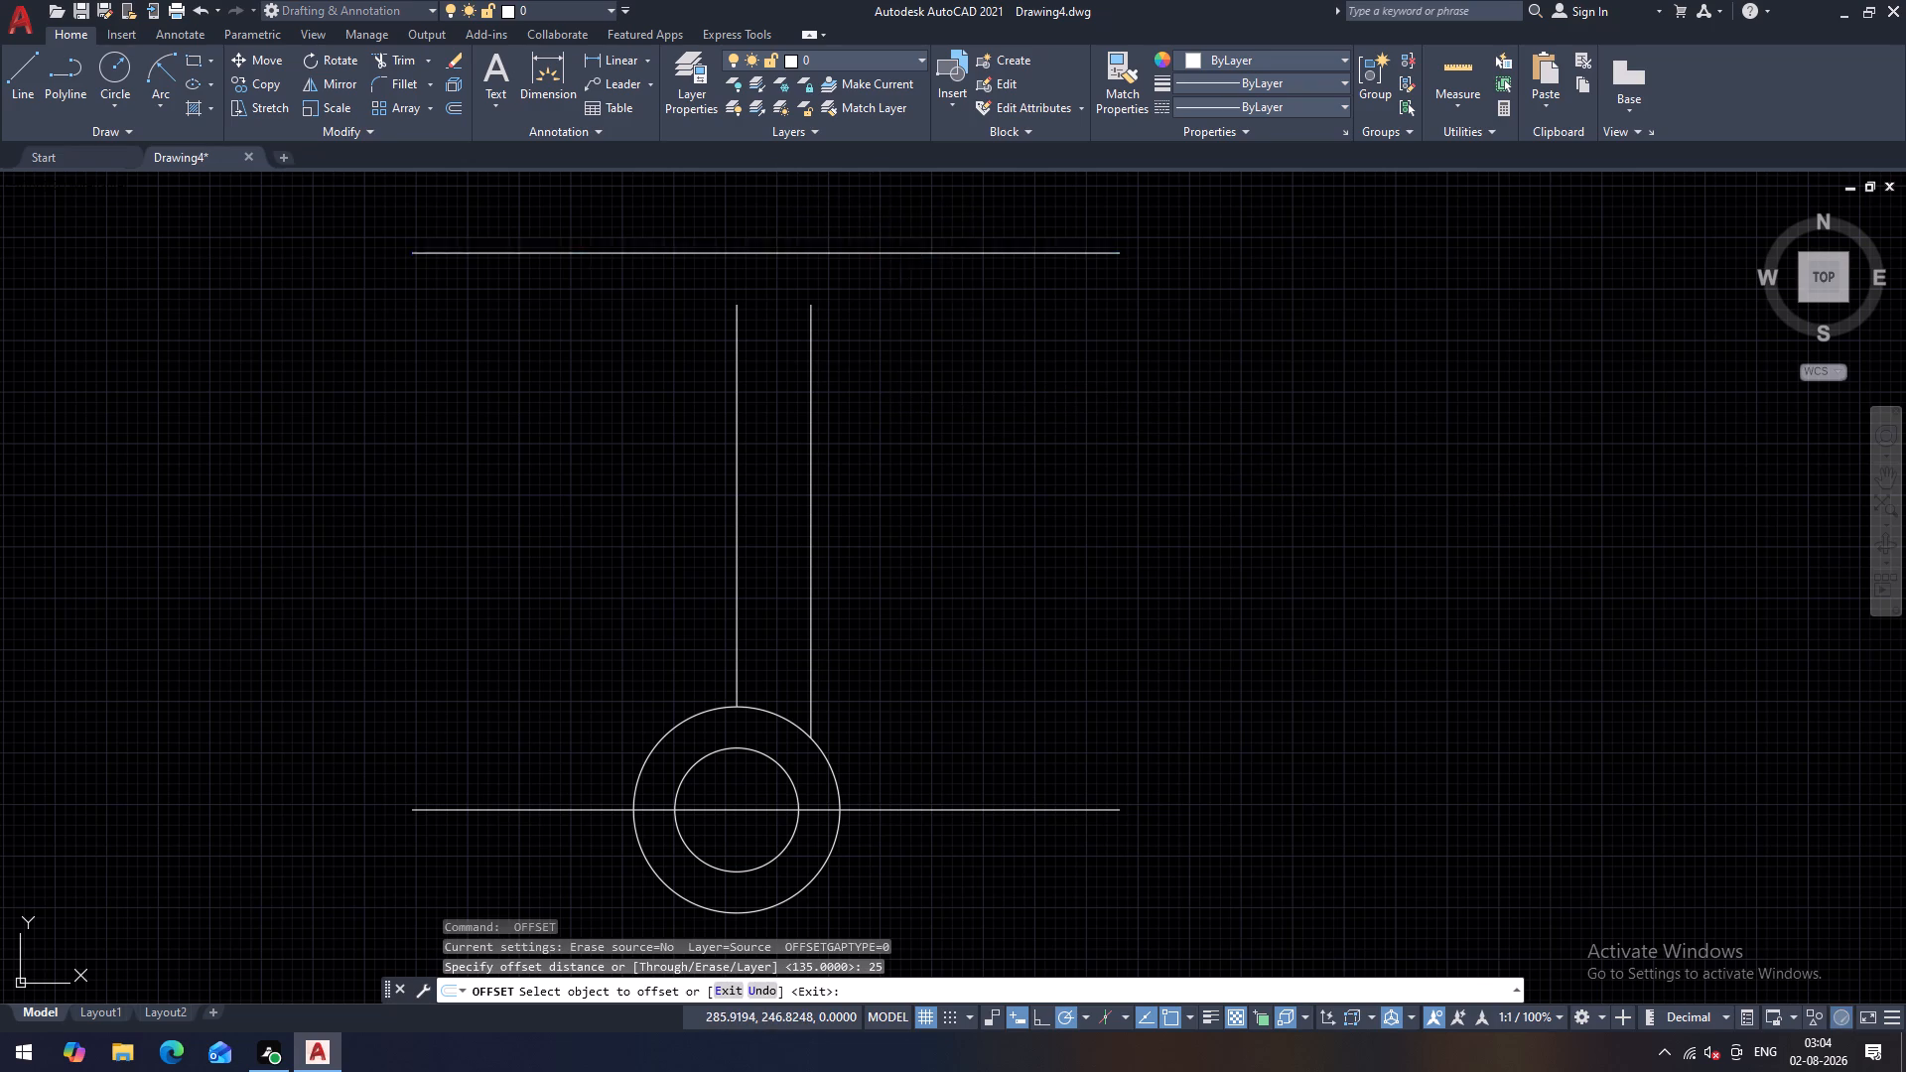
pyautogui.click(873, 349)
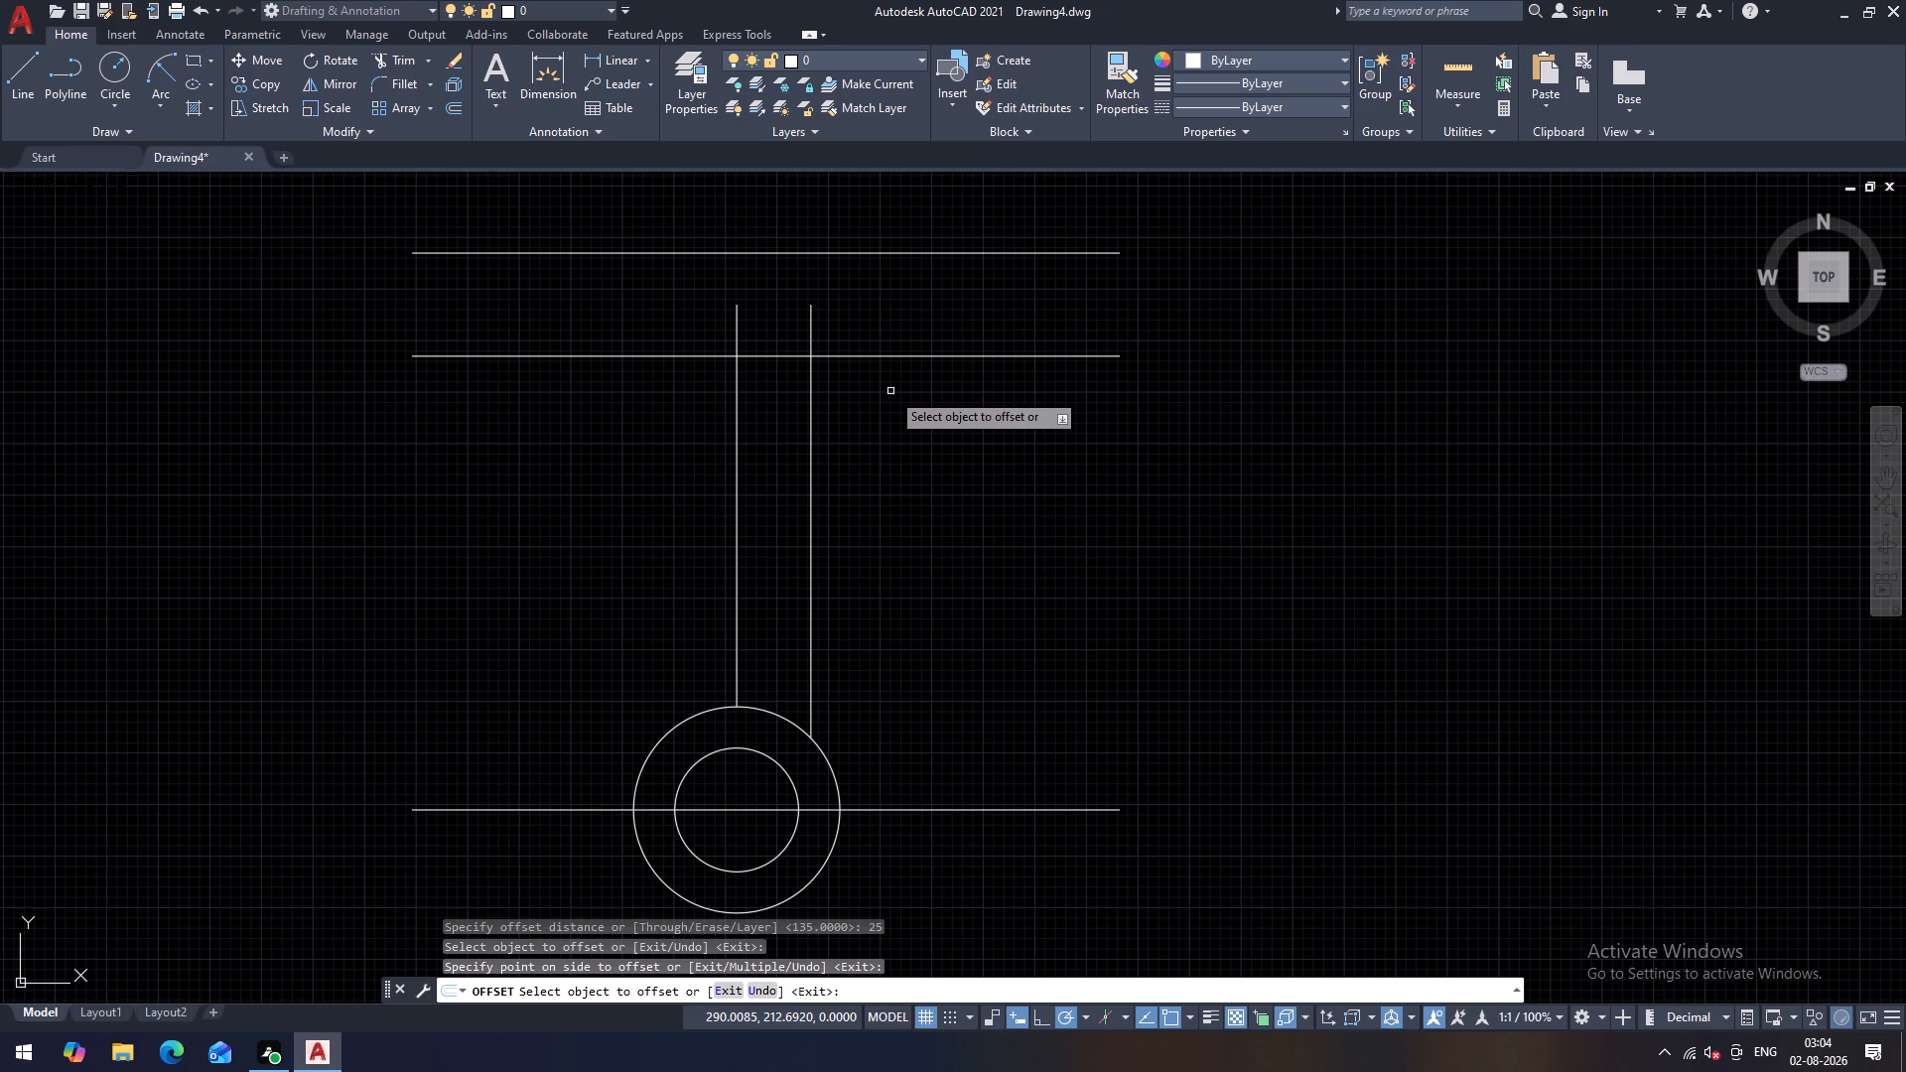
# Offset the horizontal line crossing the two verticals 12.5 above and 12.5 below itself.
pyautogui.click(884, 357)
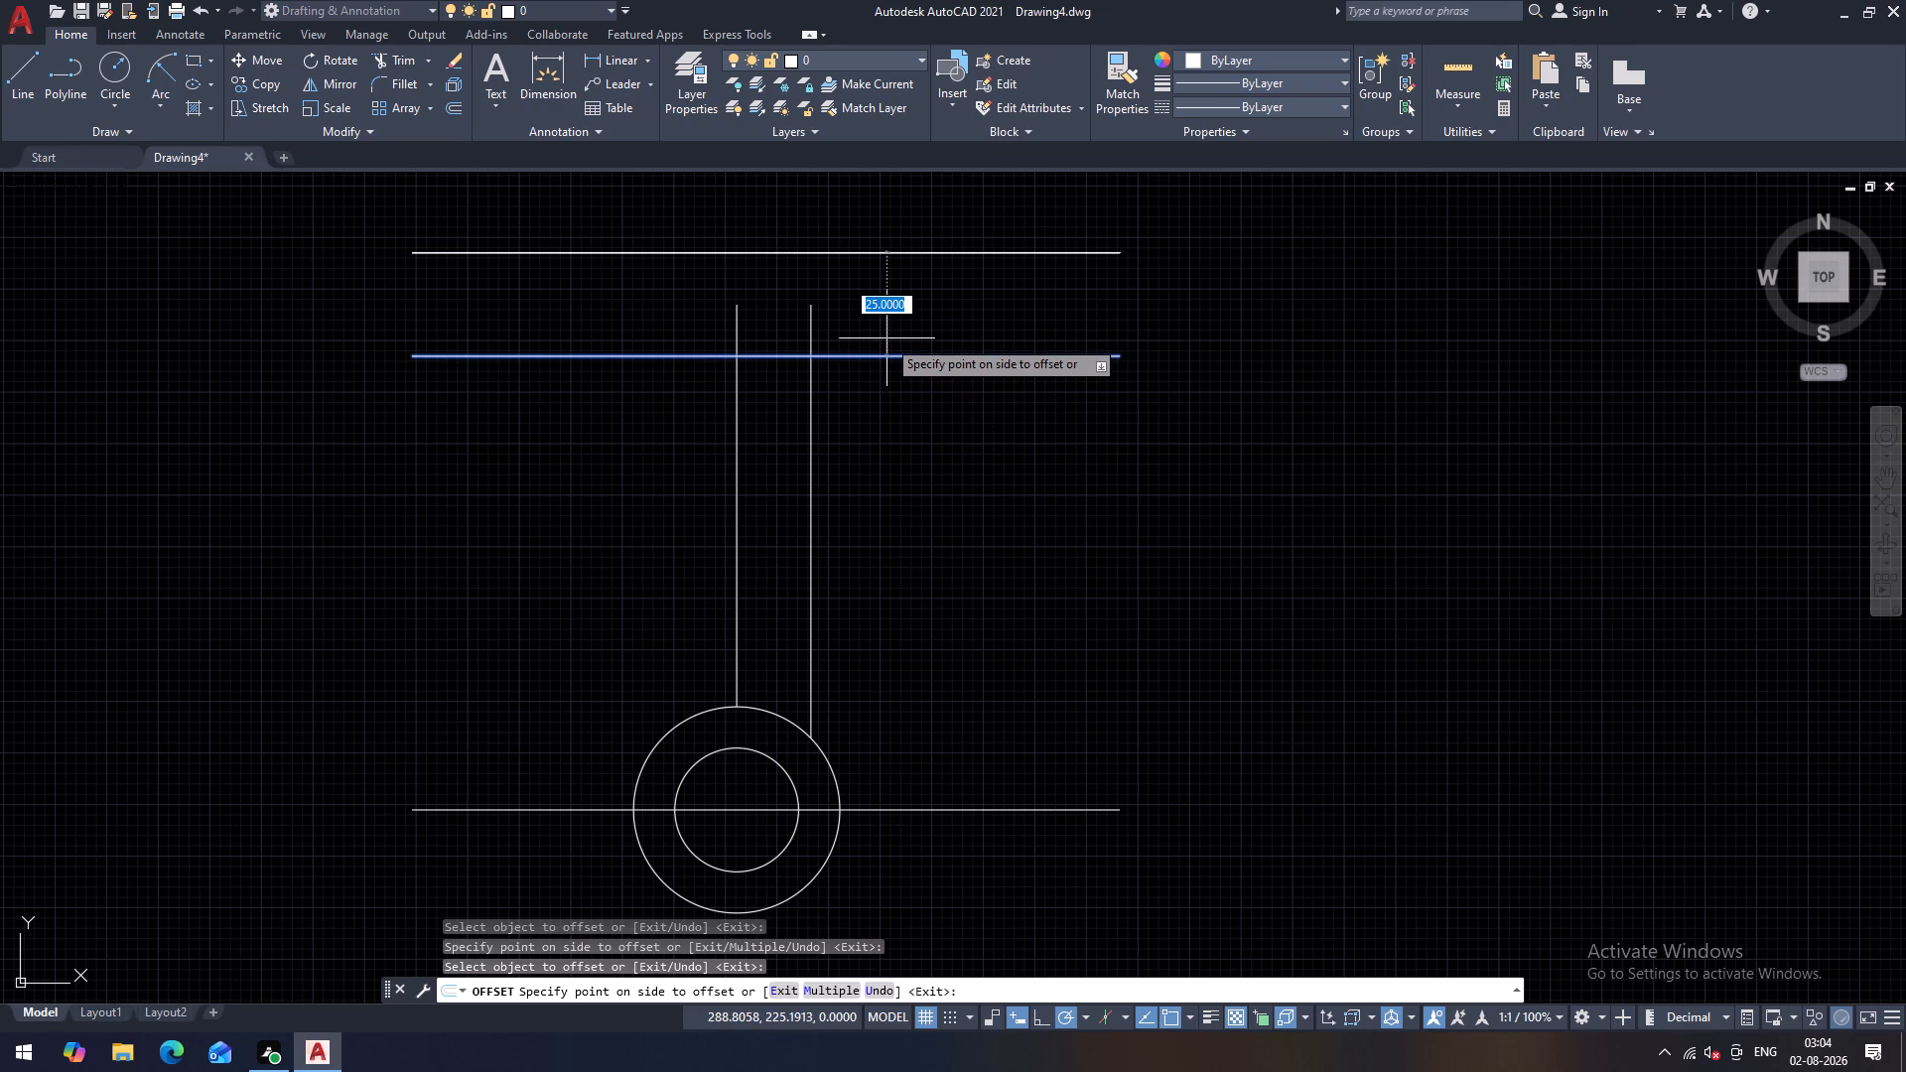
pyautogui.write('12.5')
pyautogui.press('Return')
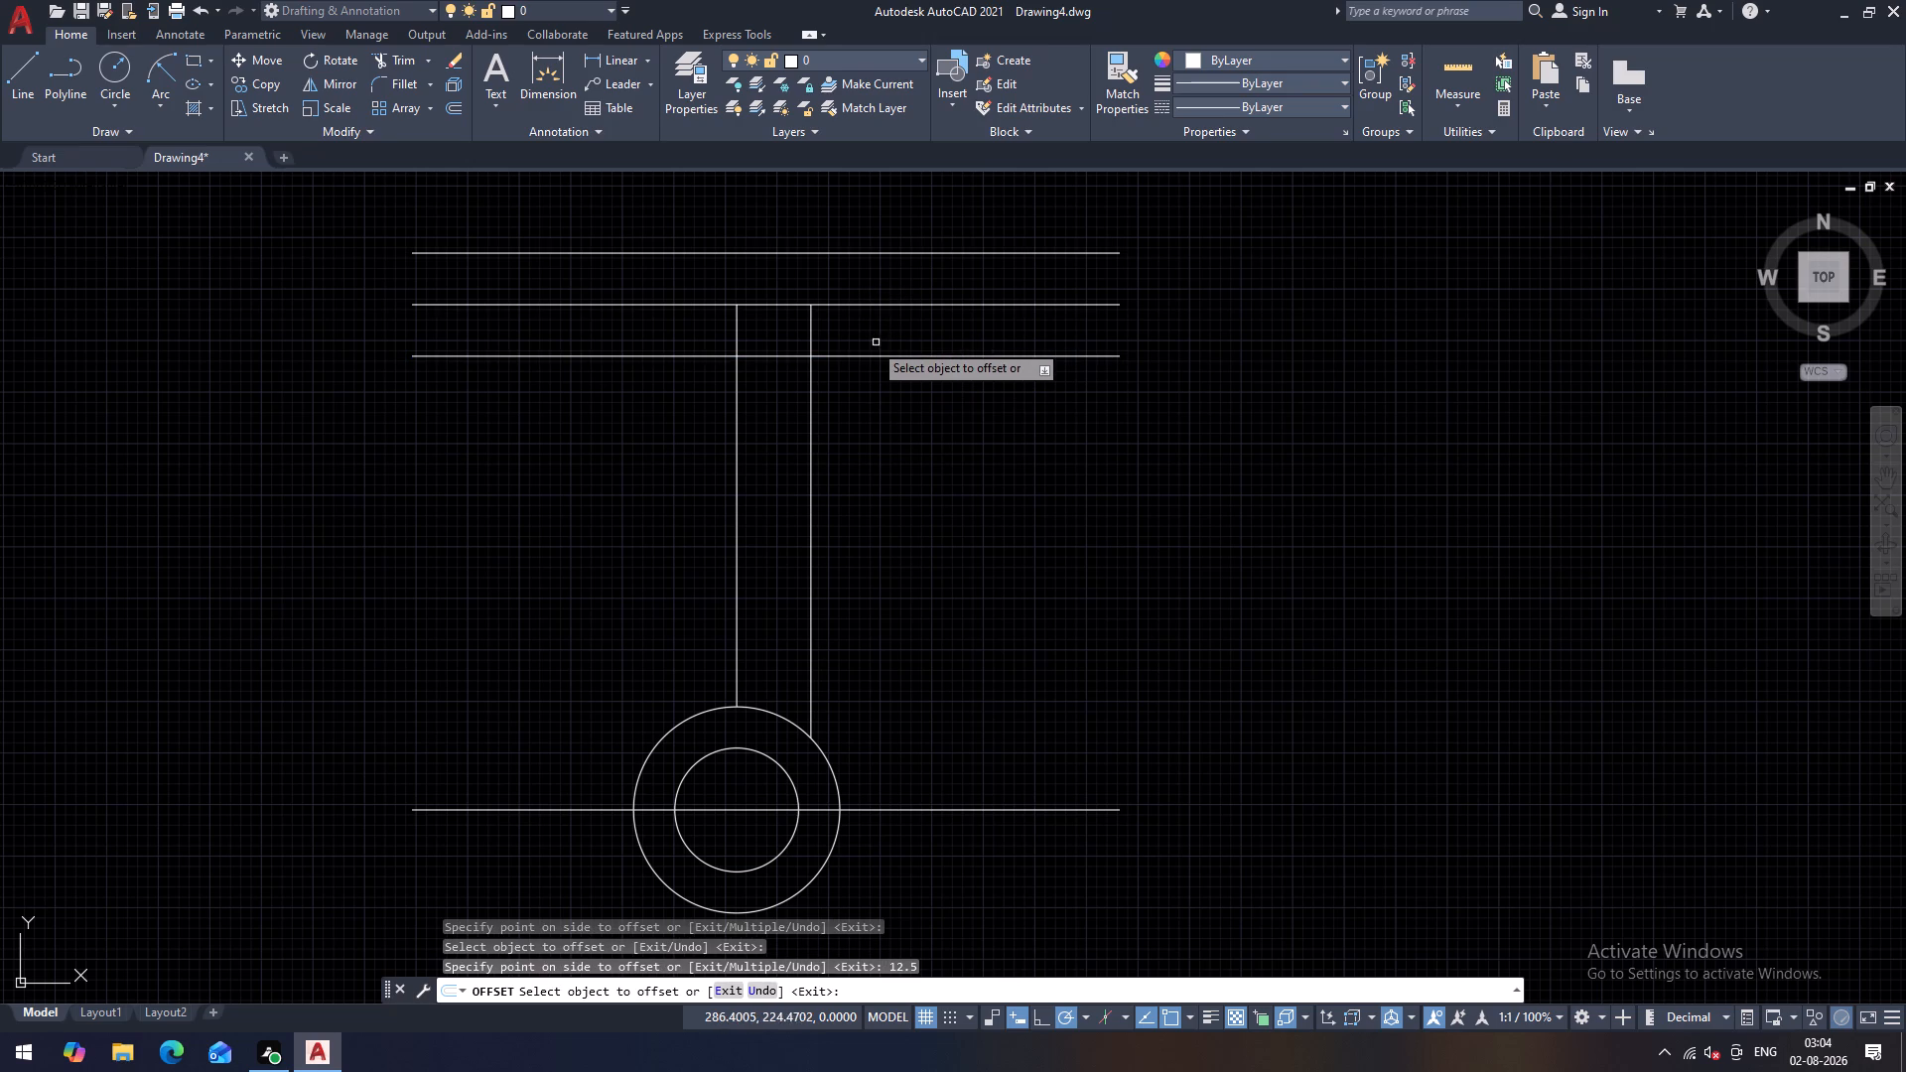
pyautogui.click(857, 354)
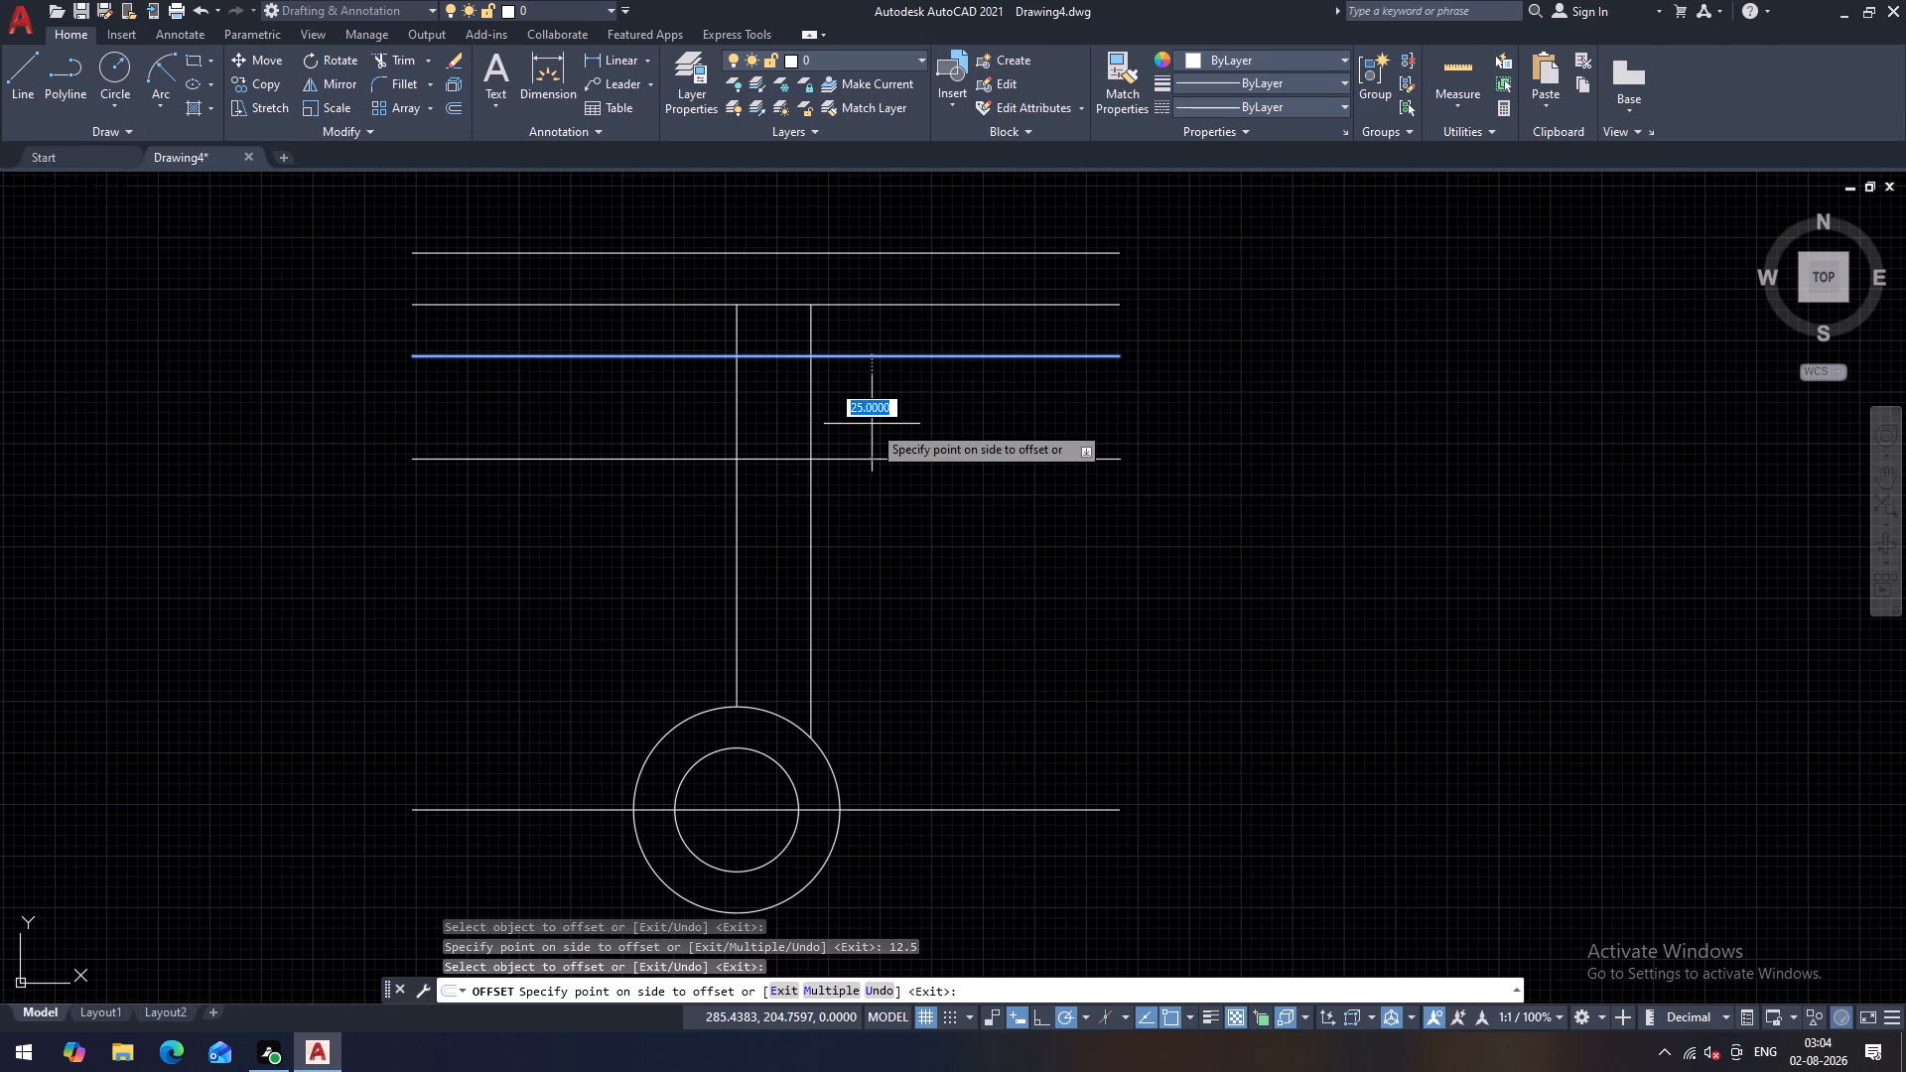
pyautogui.write('12.5')
pyautogui.press('Return')
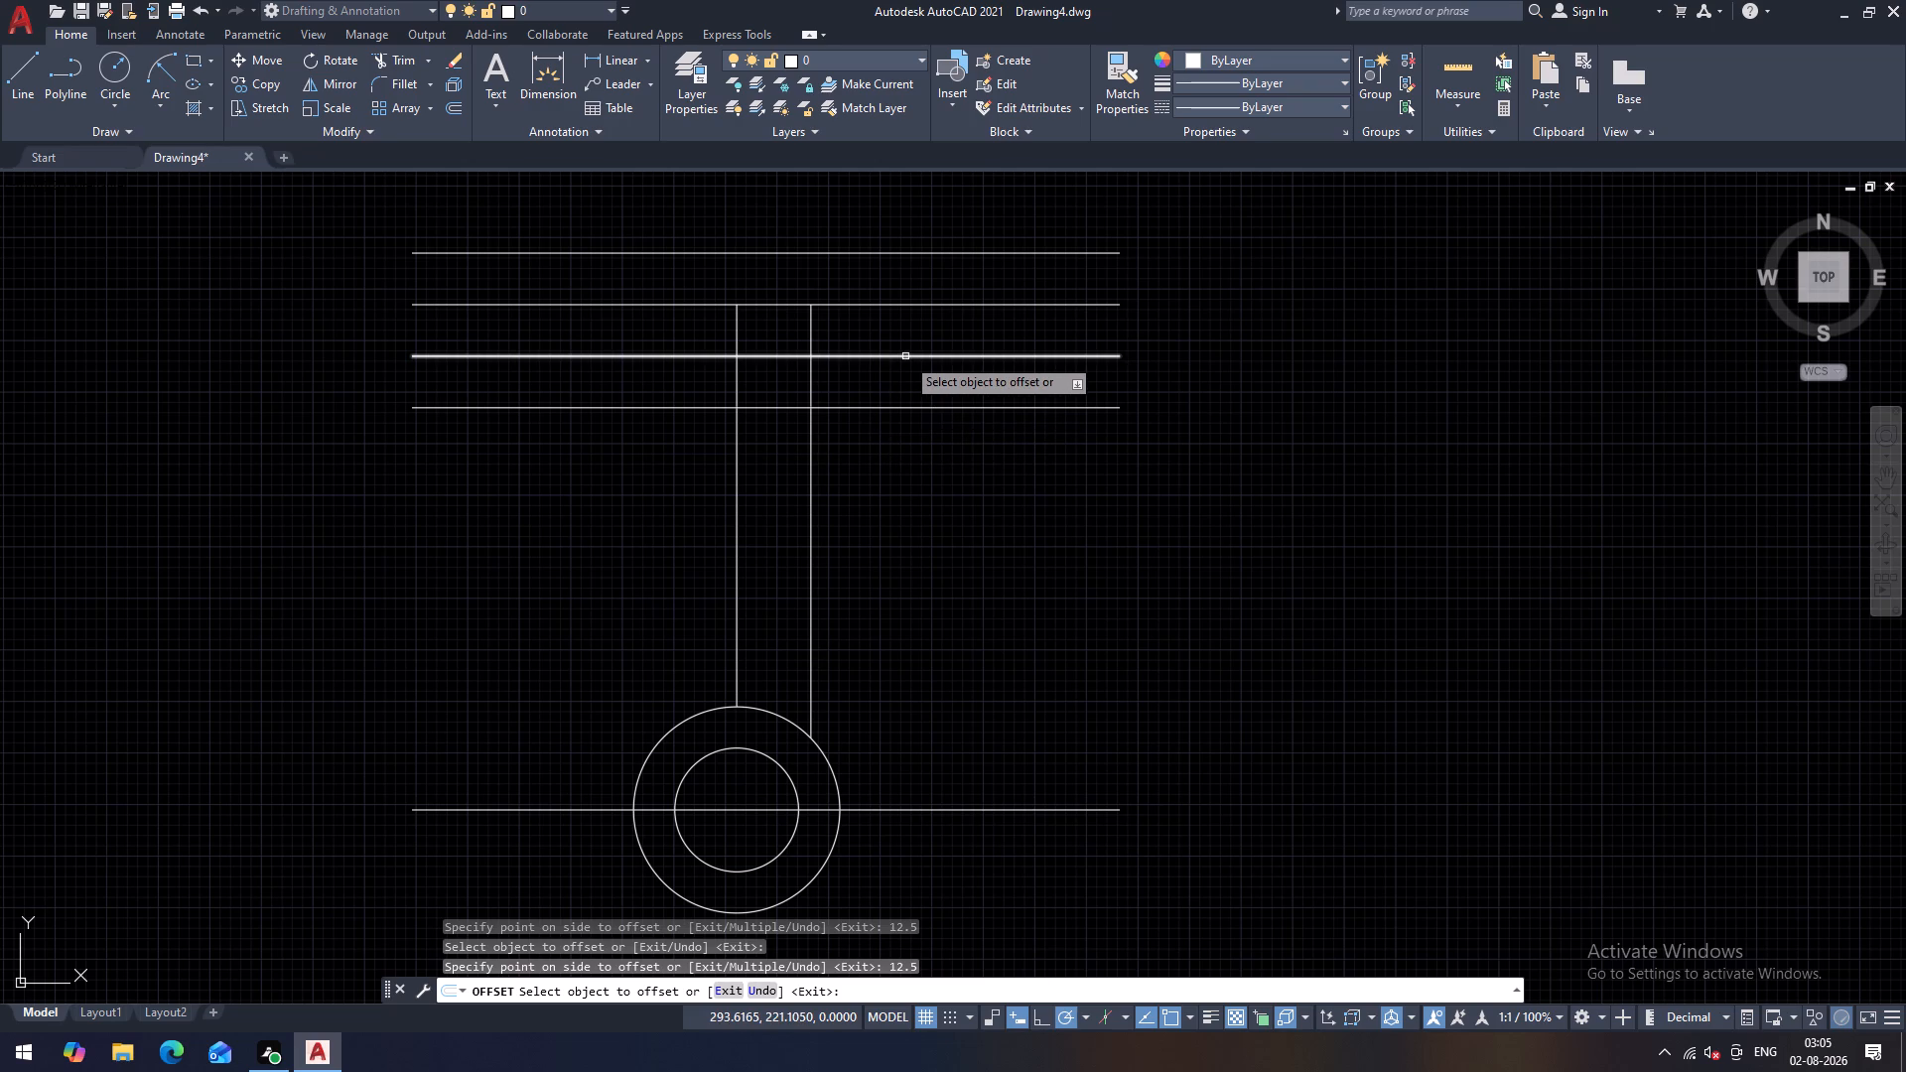
pyautogui.press('Escape')
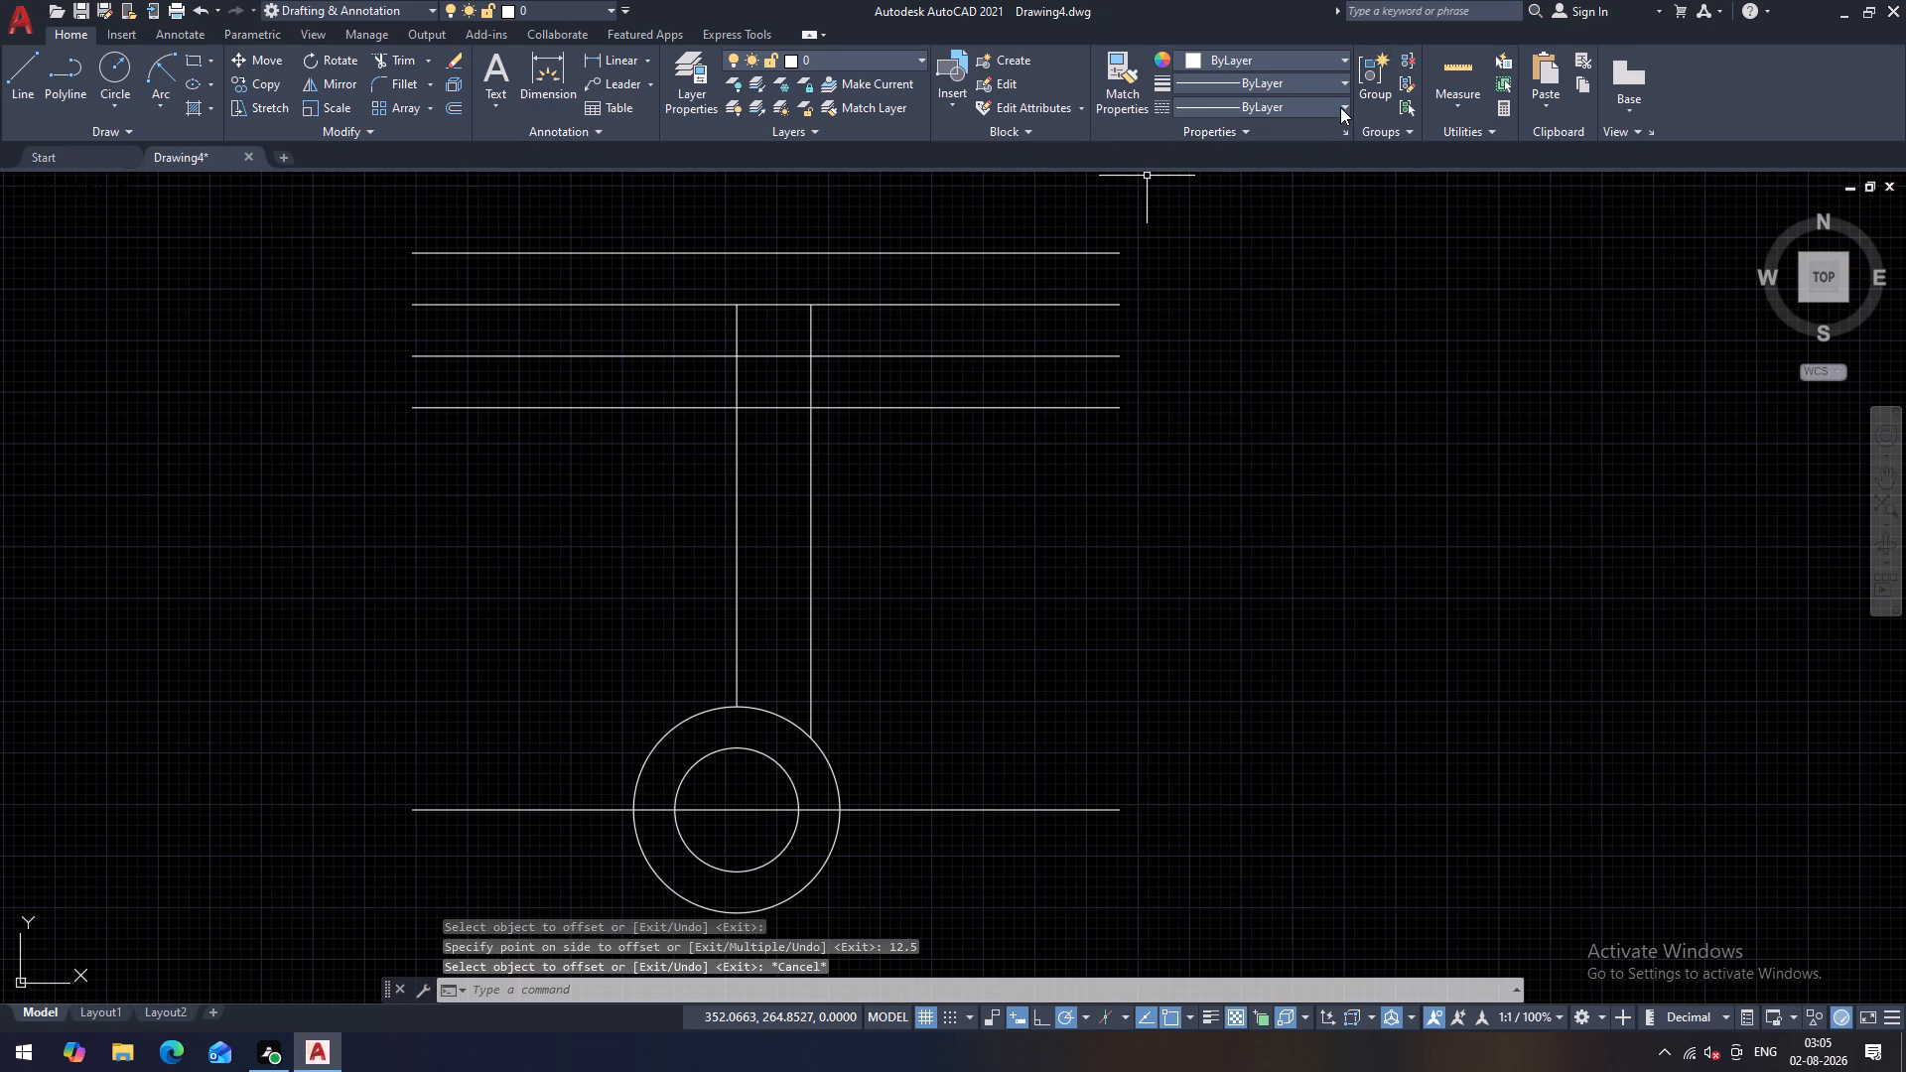
# Load the CENTER linetype from acad.lin into the drawing.
pyautogui.click(1340, 107)
pyautogui.click(1222, 201)
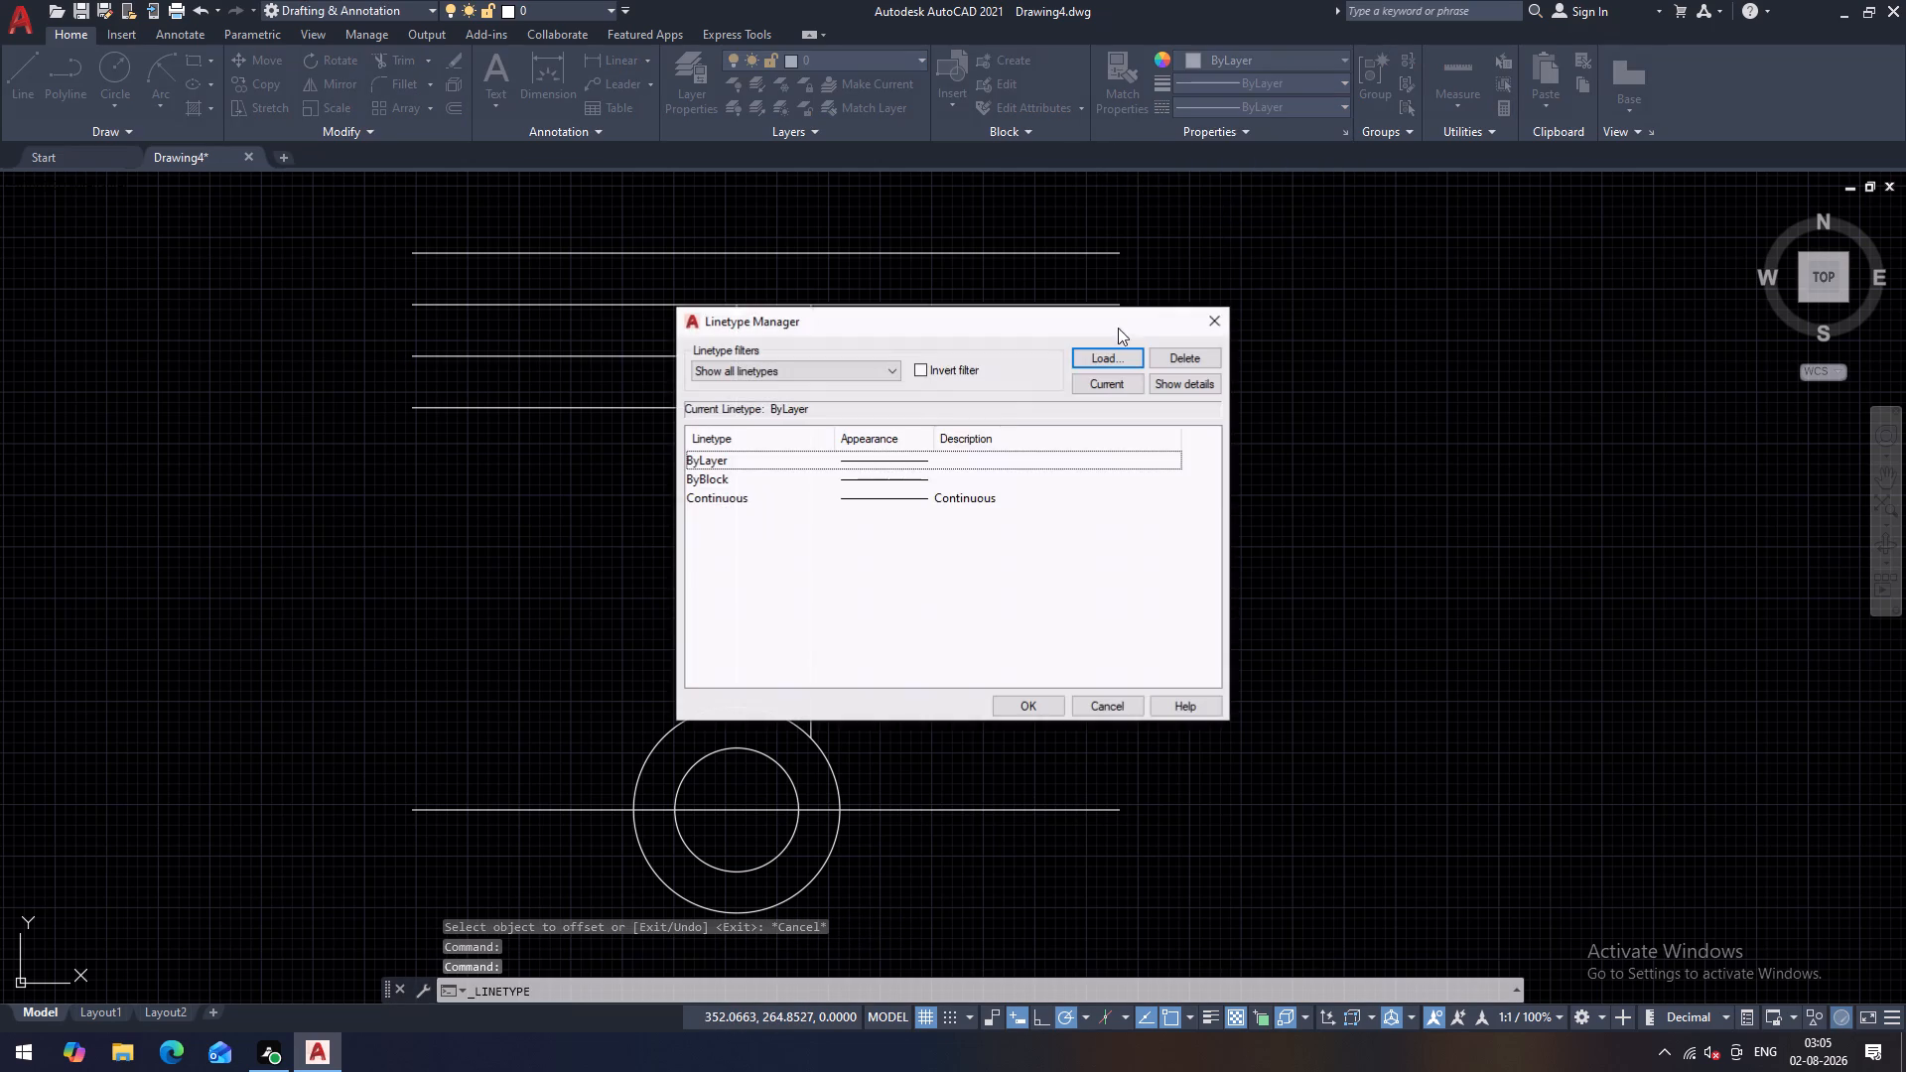
pyautogui.click(1078, 359)
pyautogui.scroll(-2, 1021, 543)
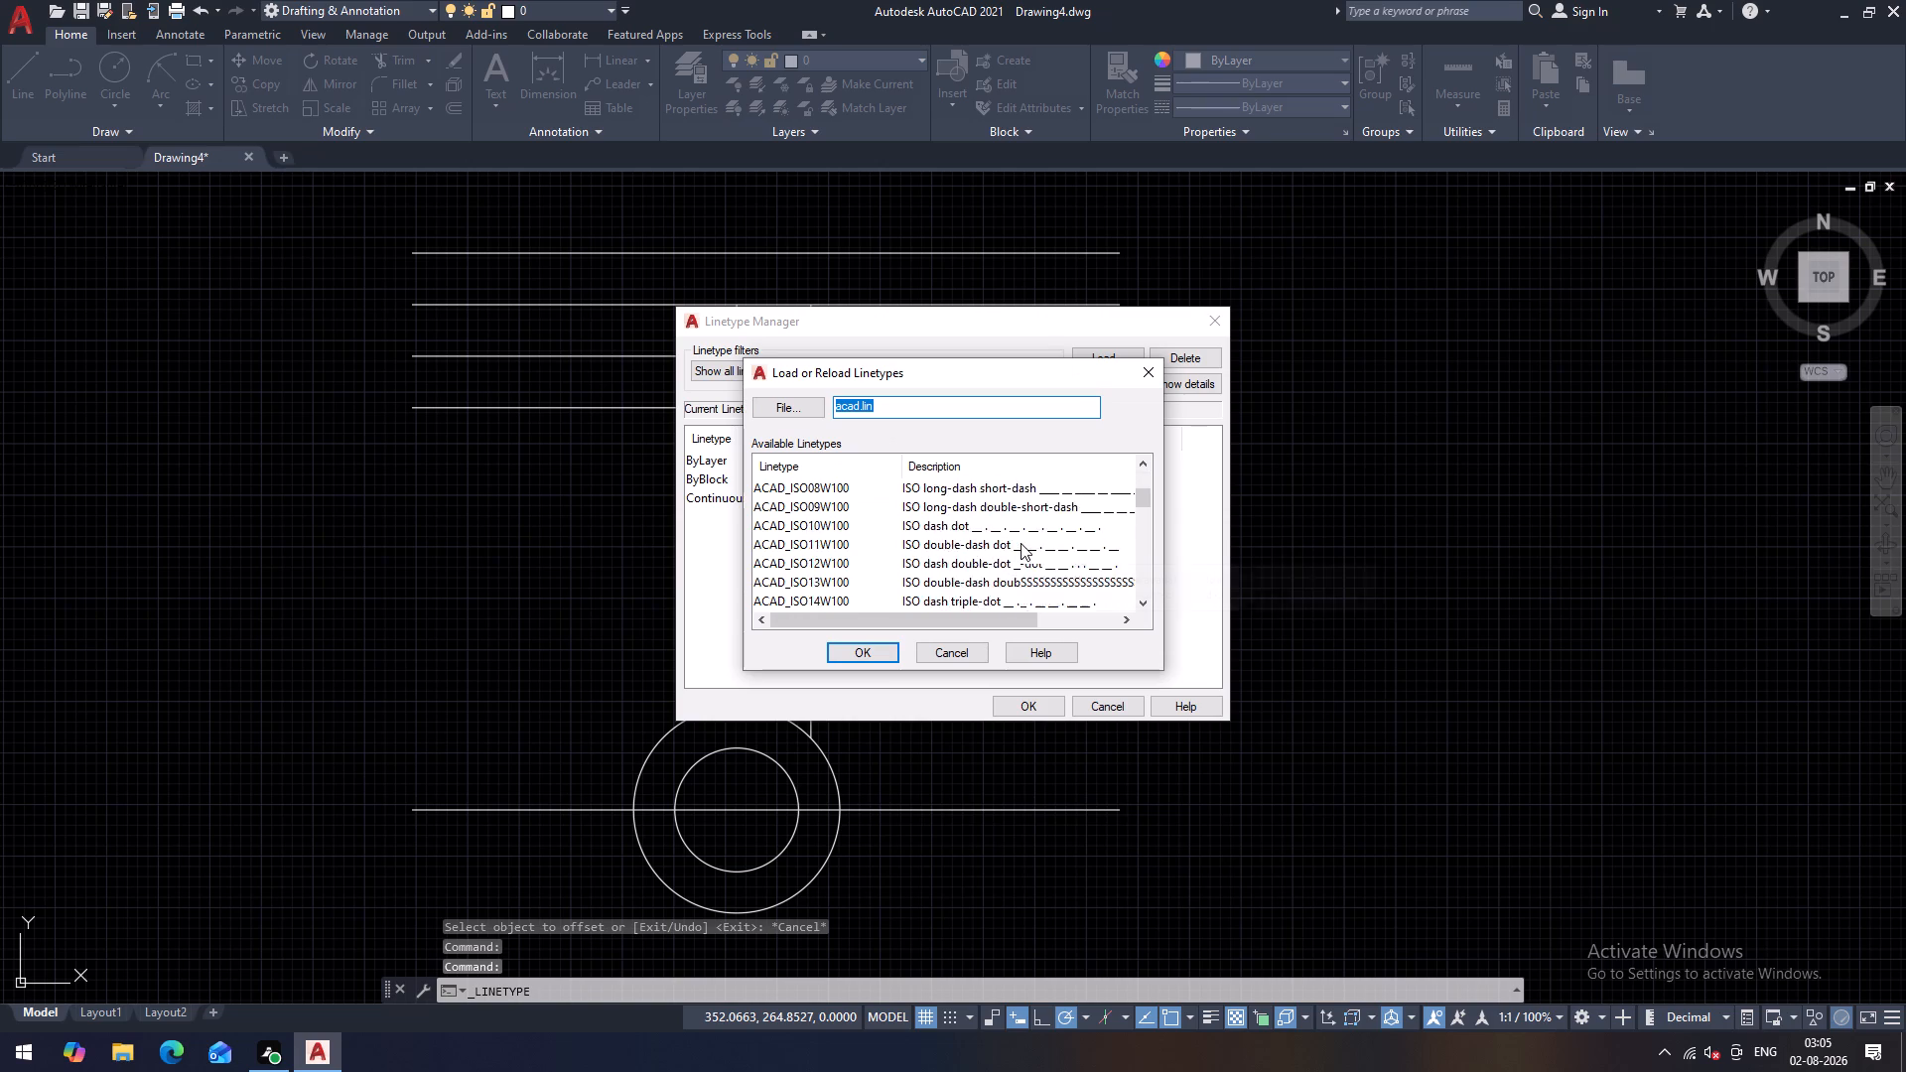
pyautogui.scroll(-3, 1021, 543)
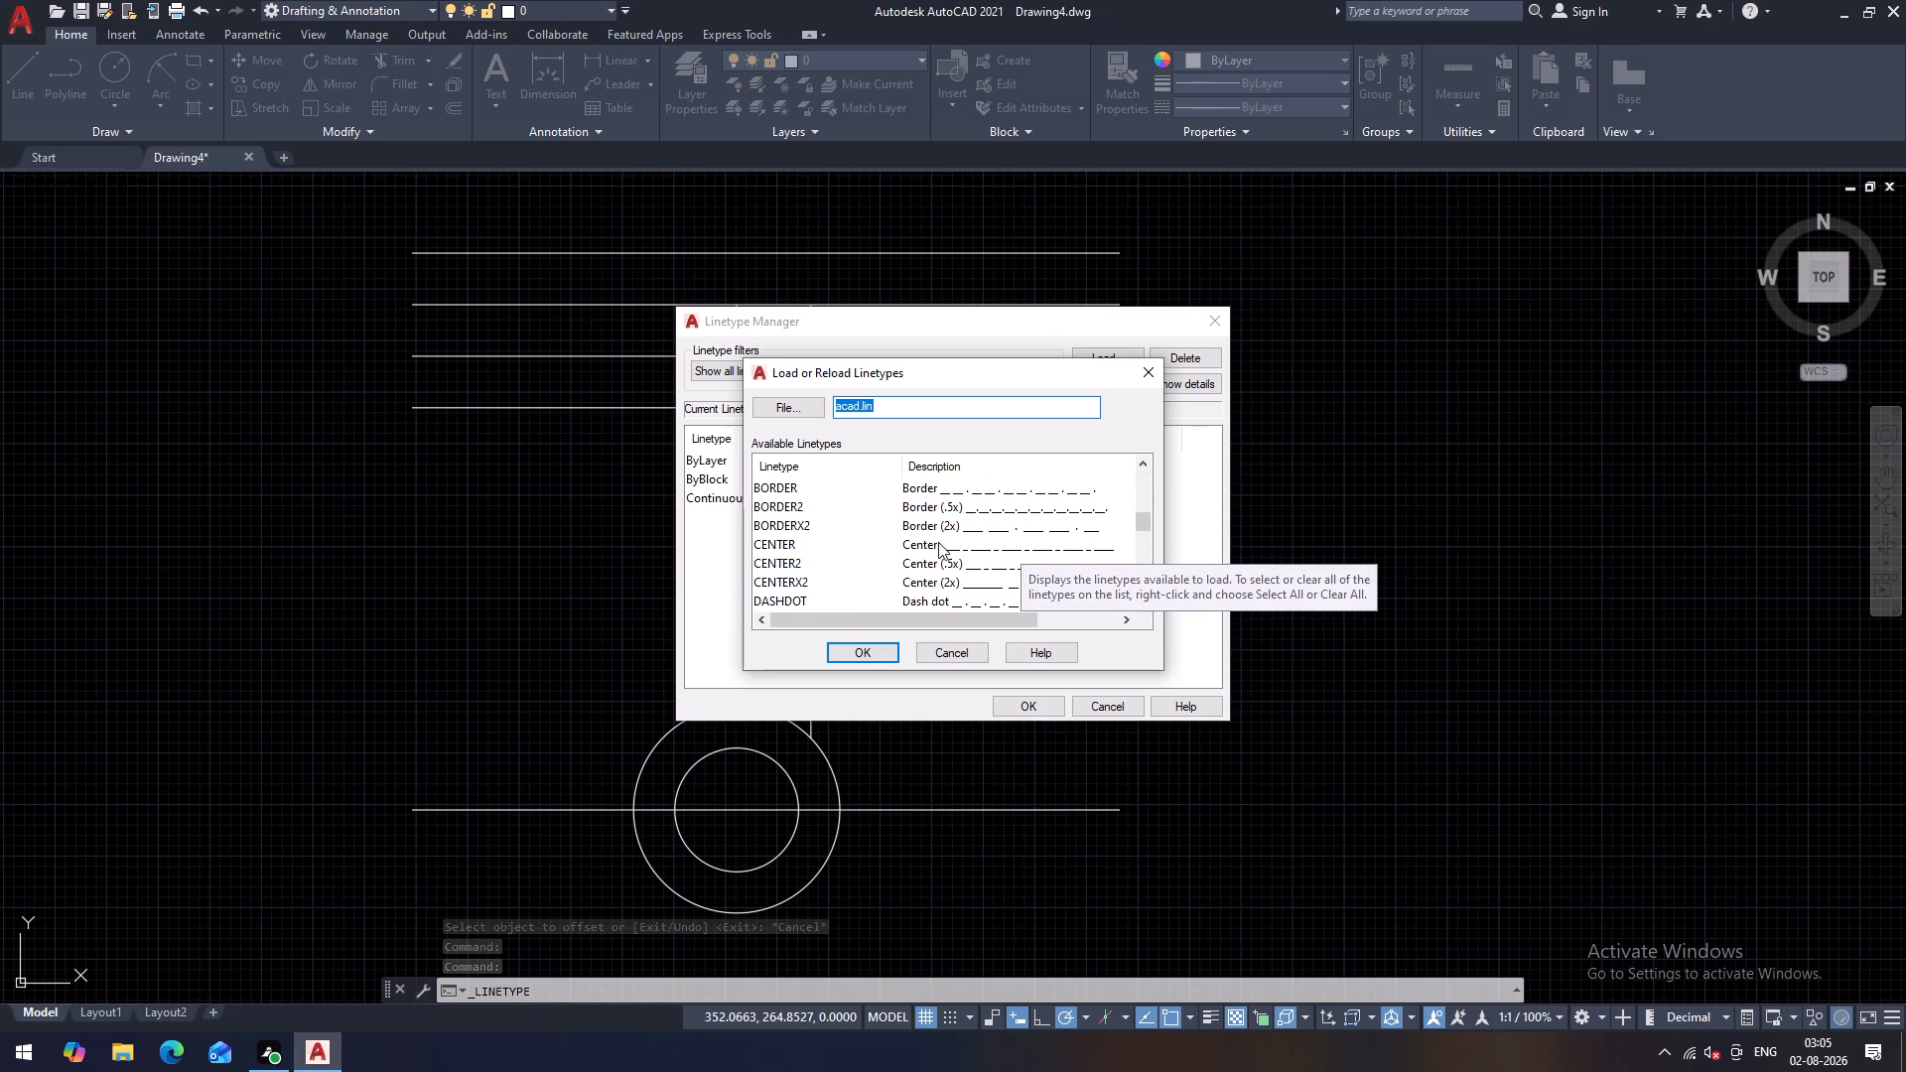
pyautogui.click(912, 540)
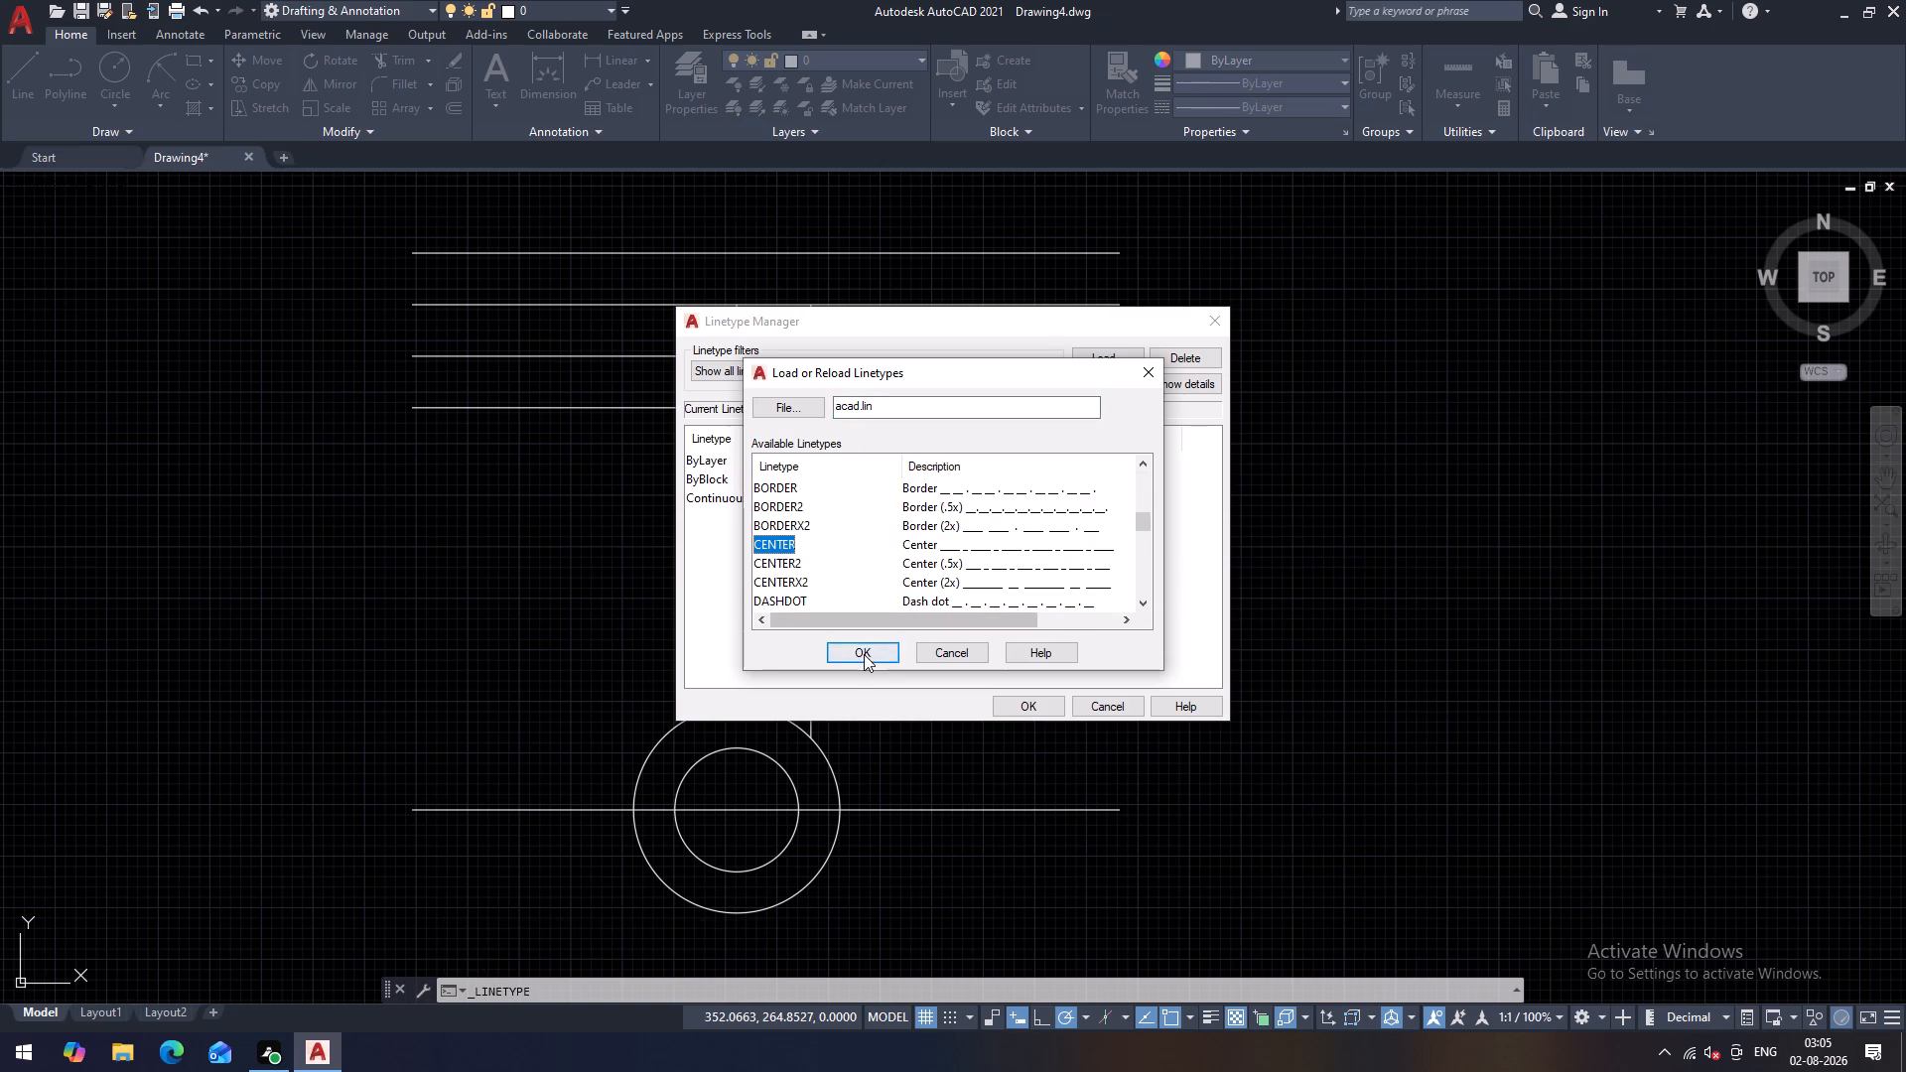
pyautogui.click(864, 654)
pyautogui.click(1033, 703)
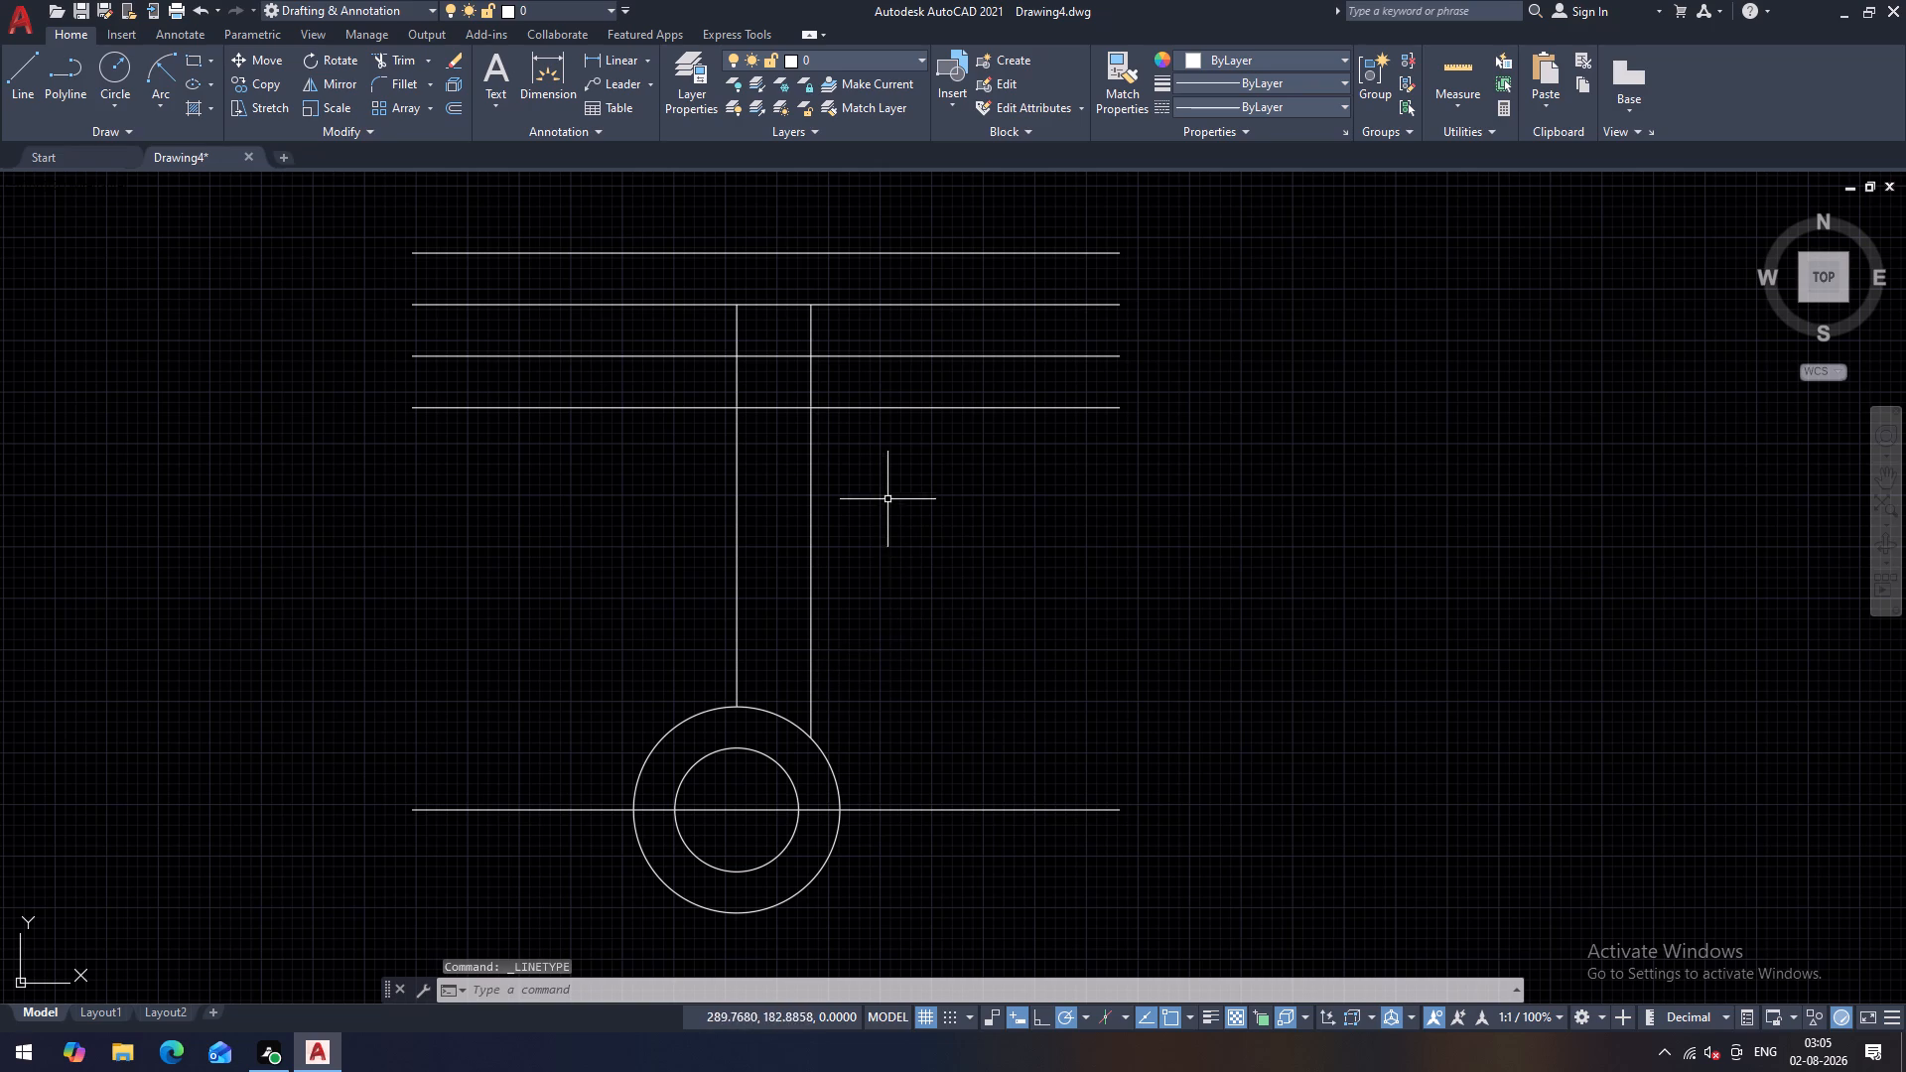
# Give the horizontal line midway between the two 12.5 offsets the CENTER linetype with a linetype scale of 10.
pyautogui.click(854, 356)
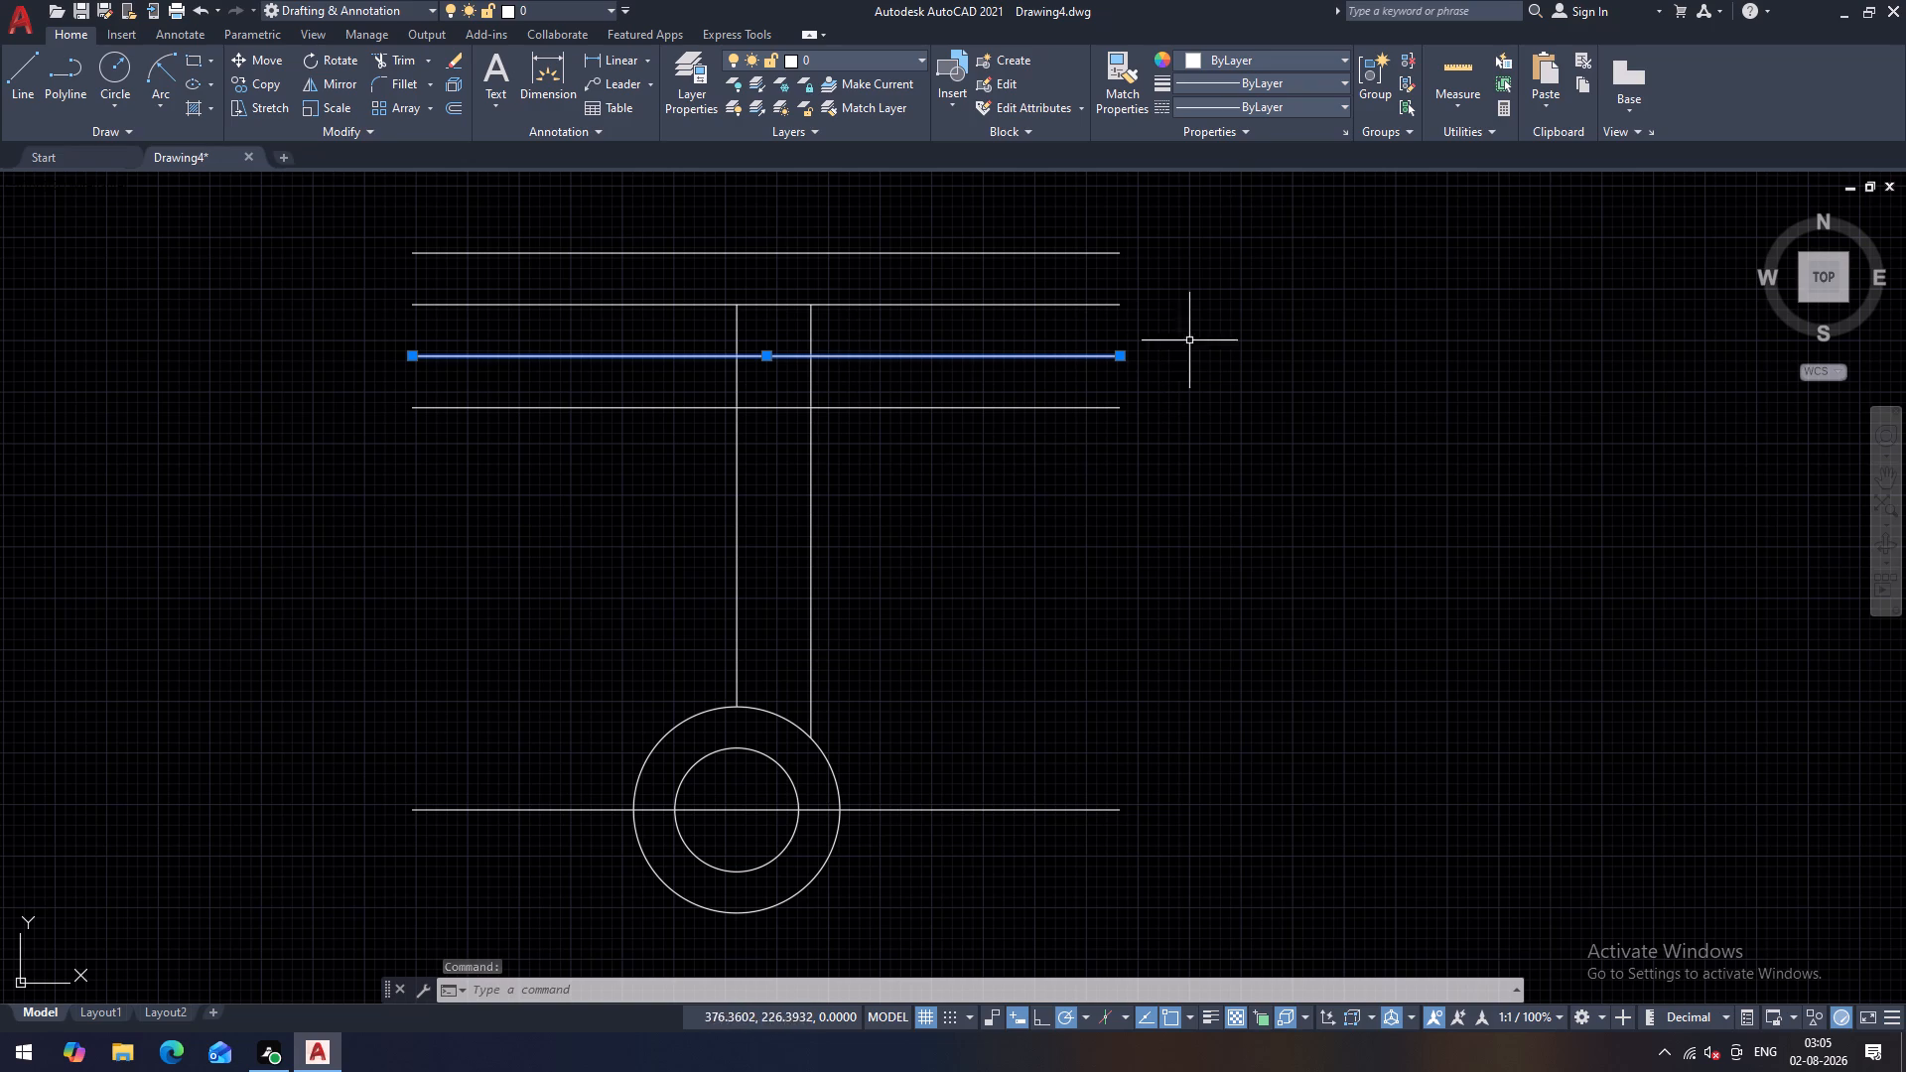
pyautogui.rightClick(1326, 347)
pyautogui.click(1400, 793)
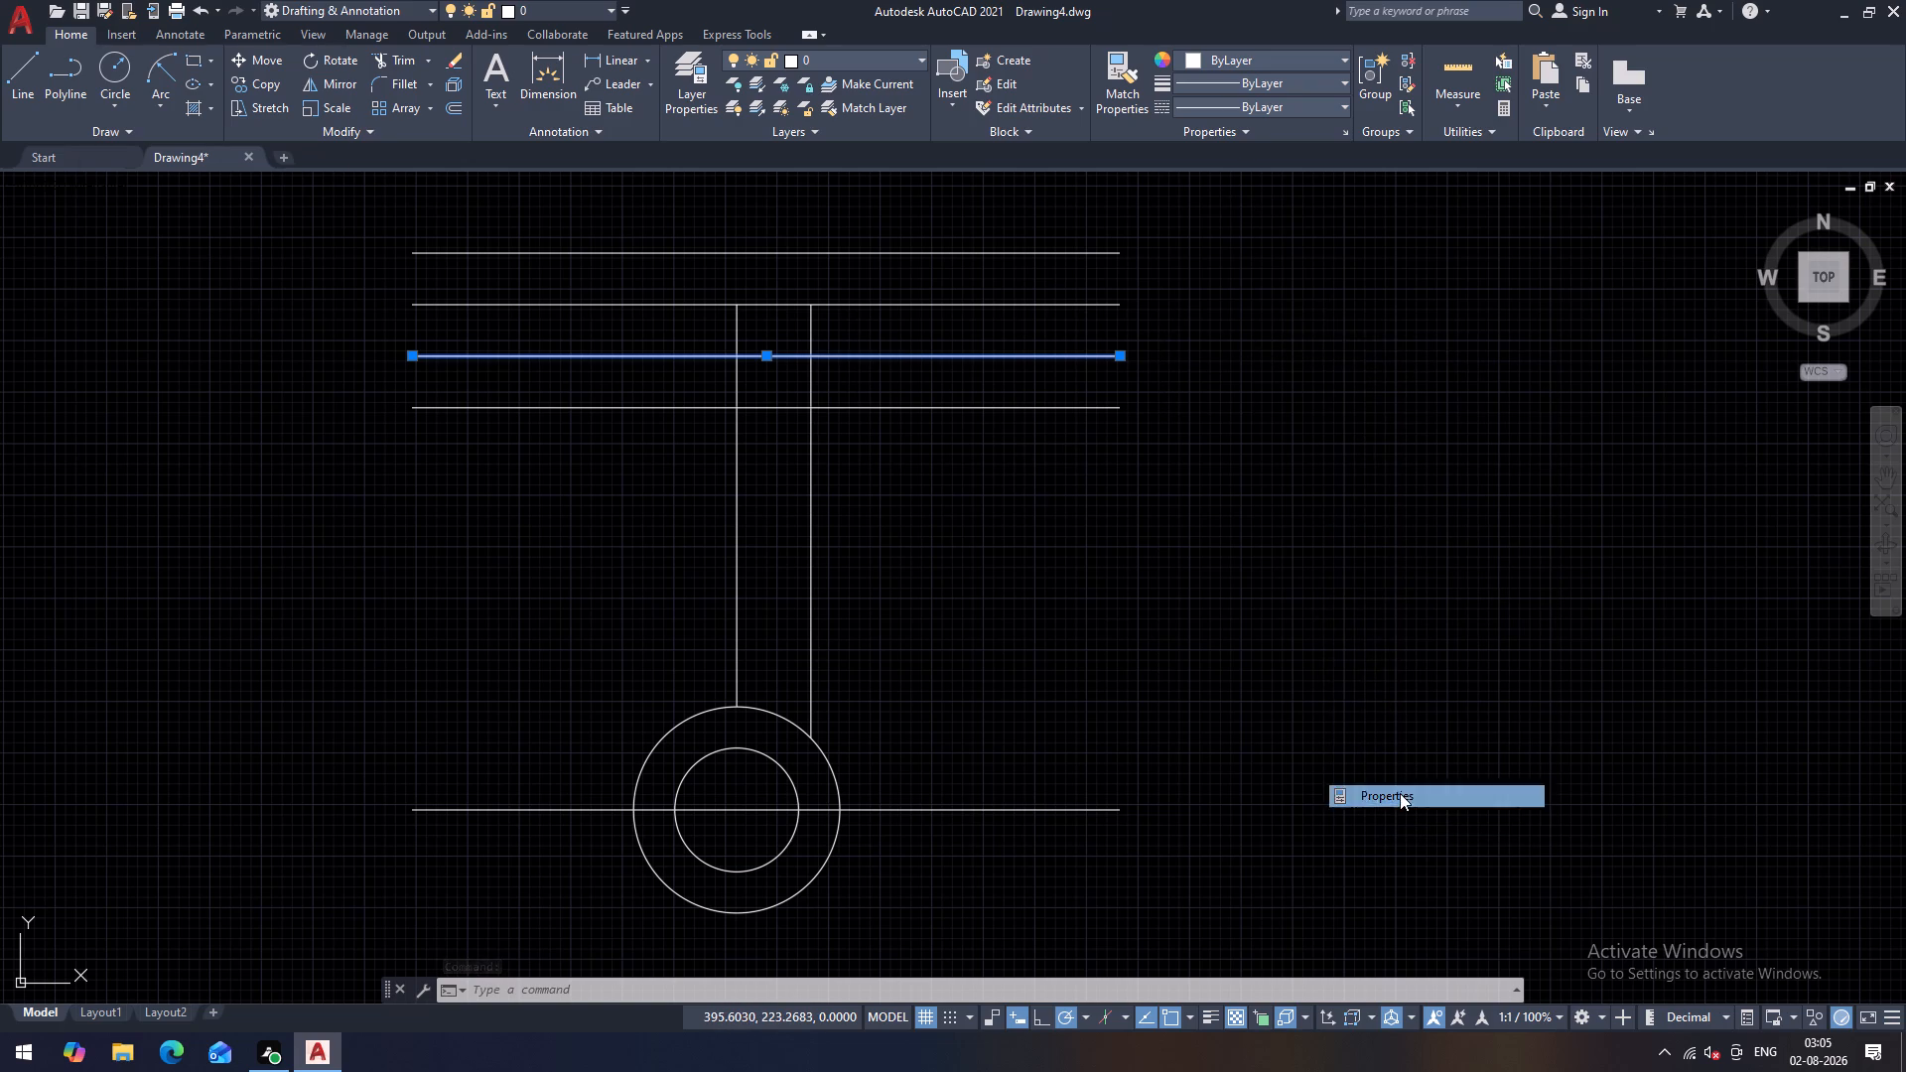
pyautogui.click(303, 151)
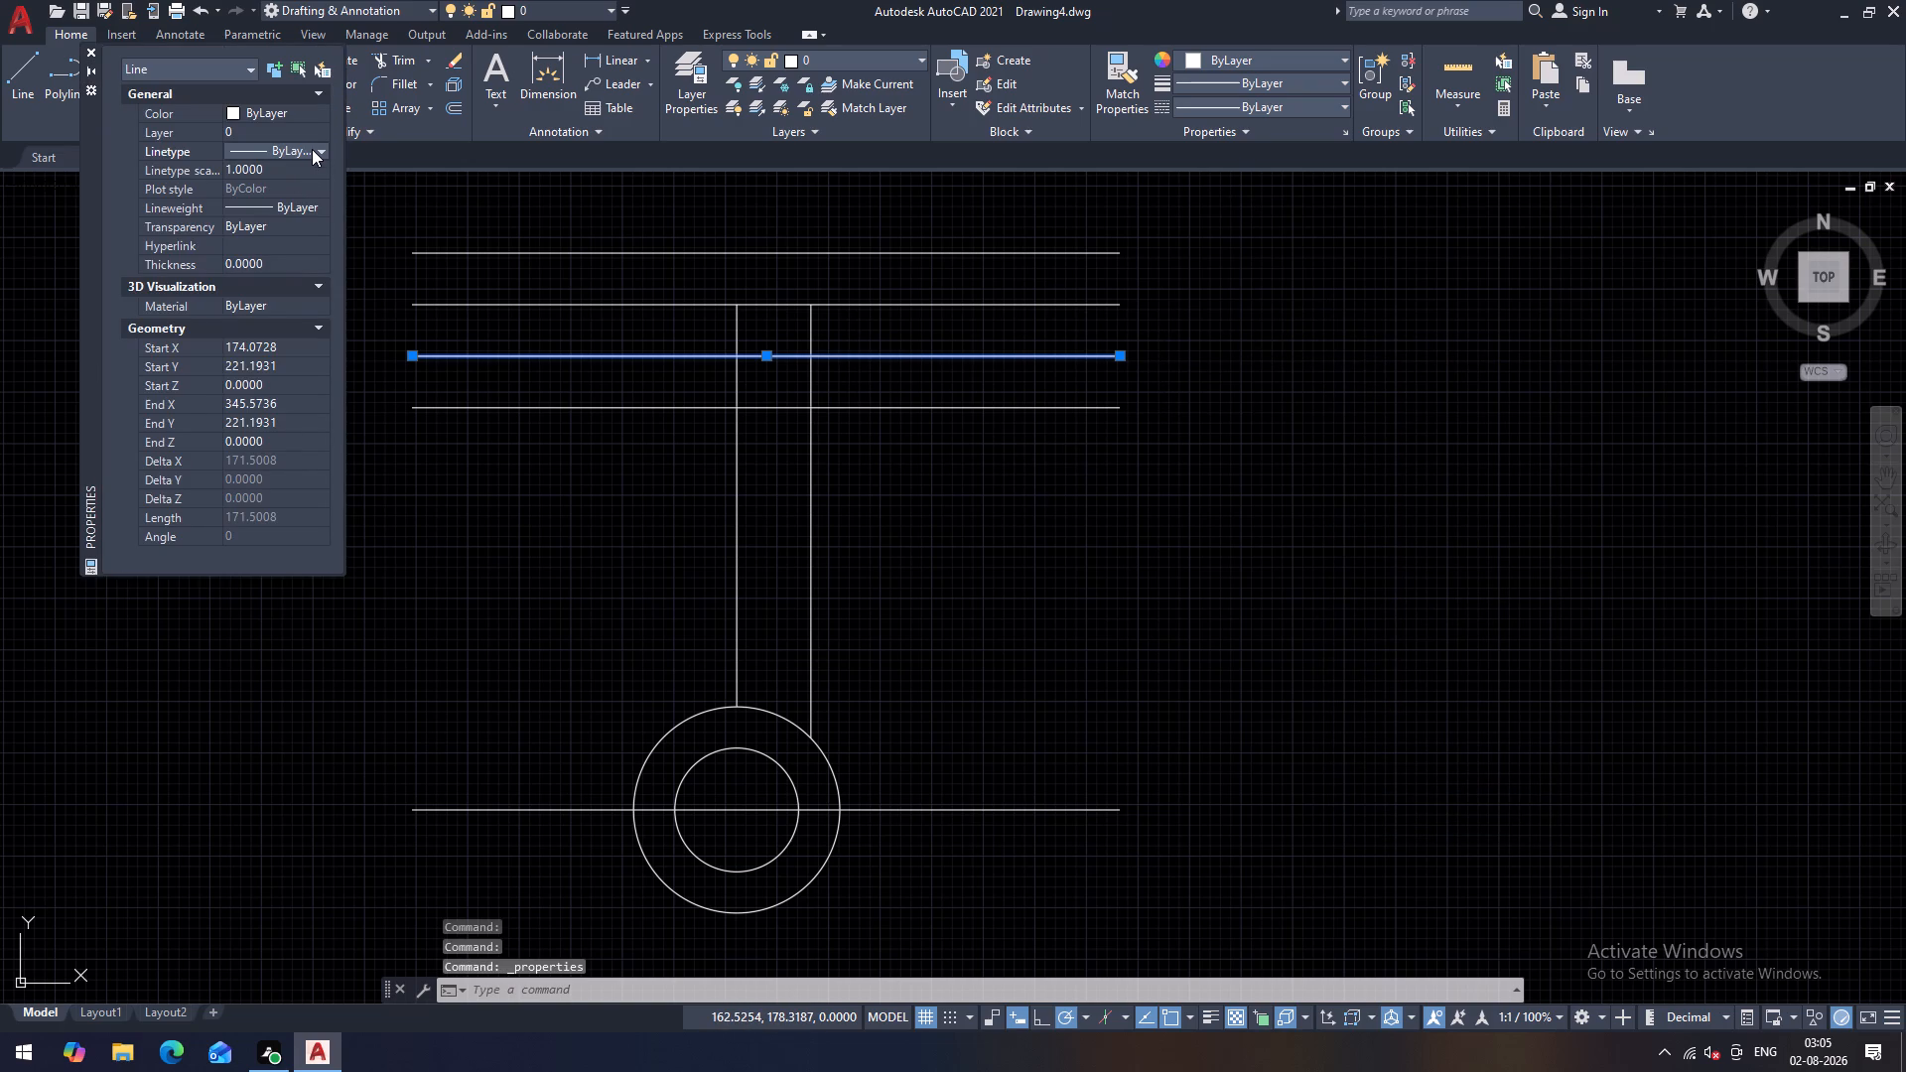
pyautogui.click(312, 149)
pyautogui.click(280, 205)
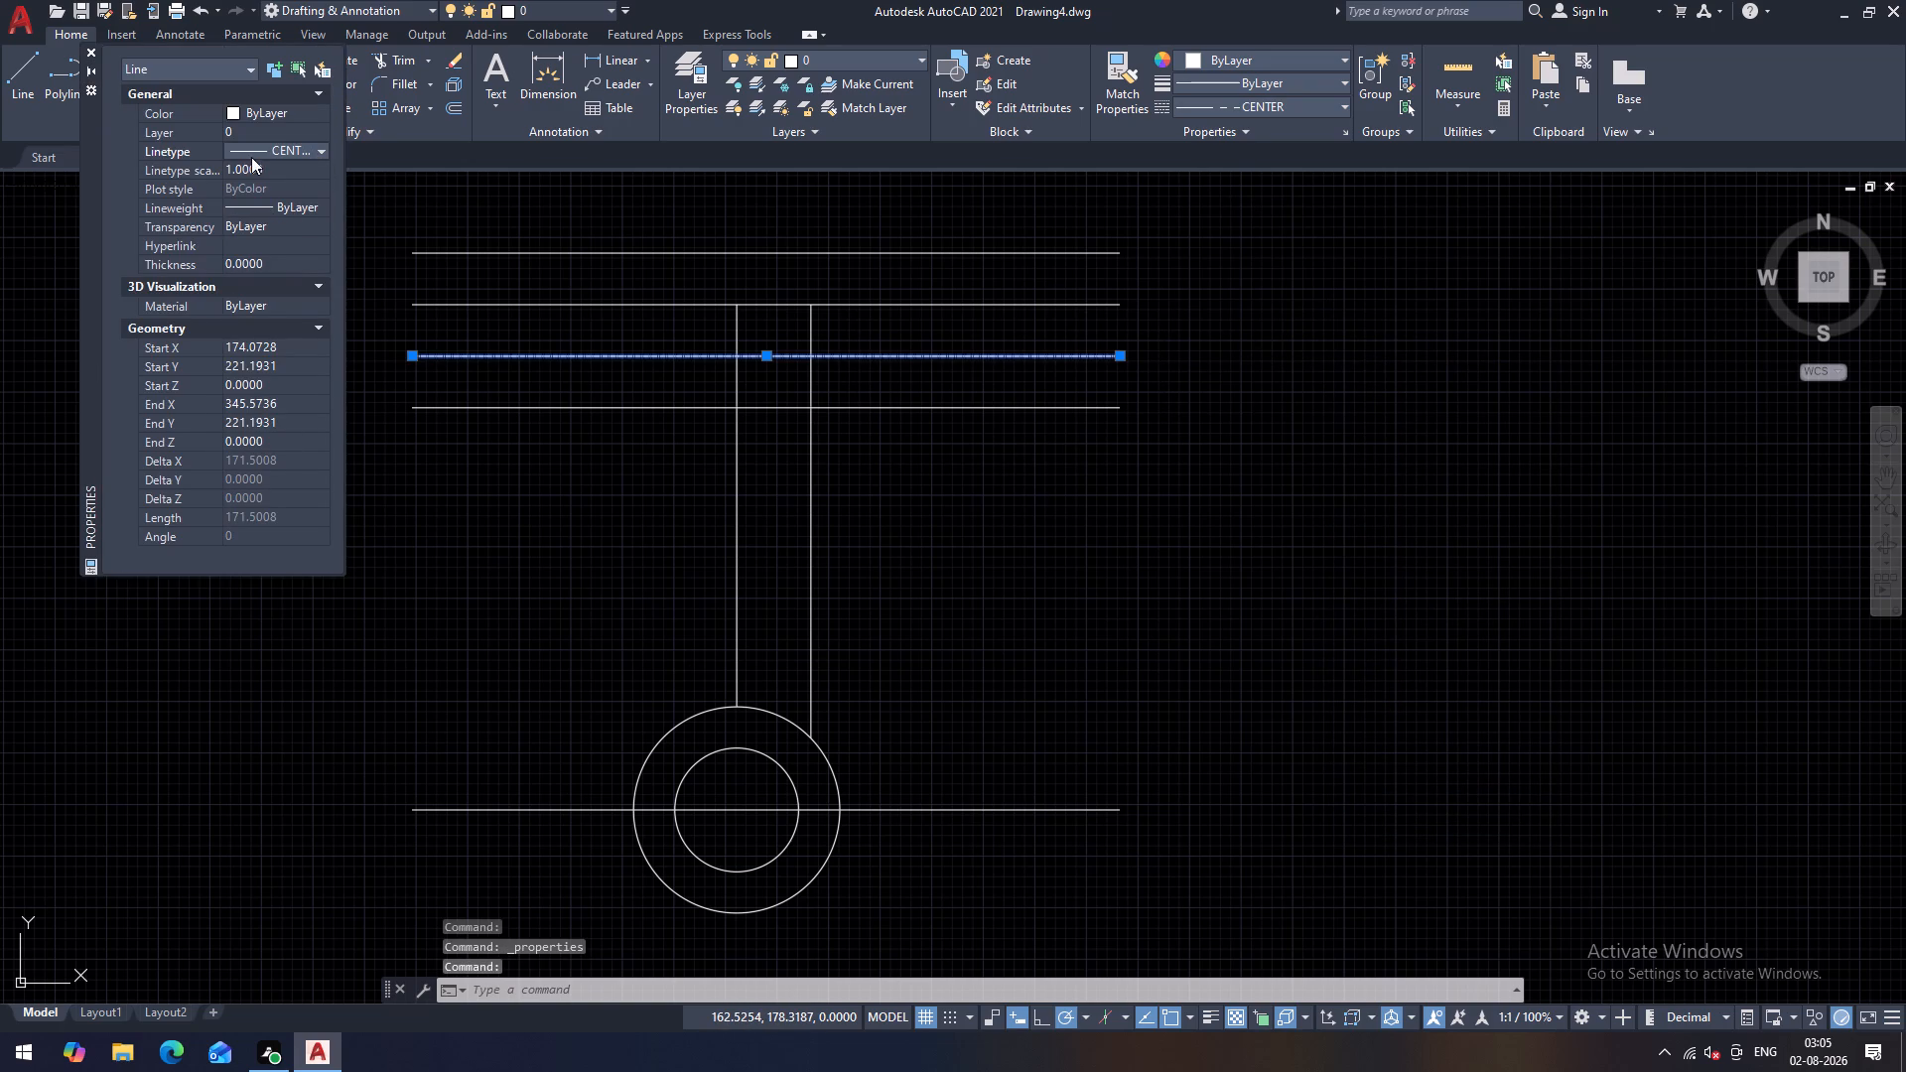
pyautogui.click(273, 166)
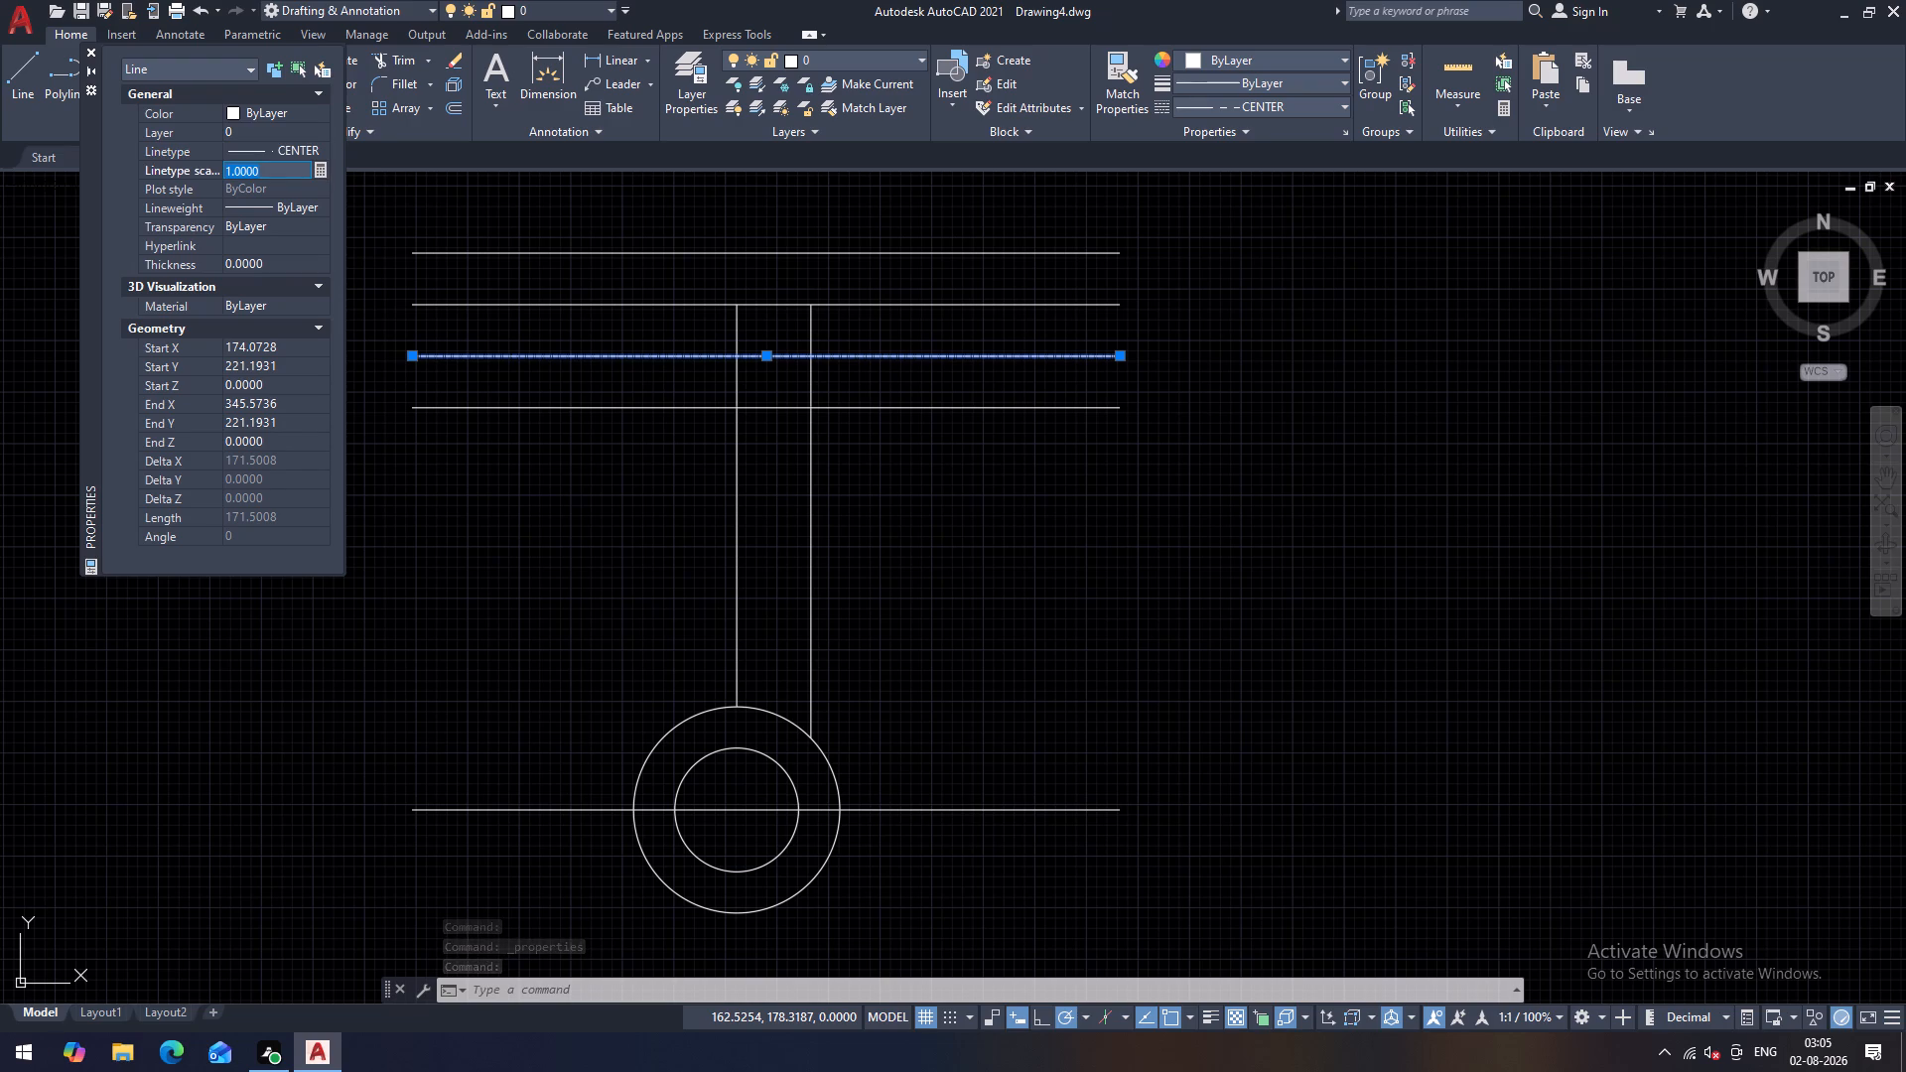
pyautogui.write('10')
pyautogui.press('Return')
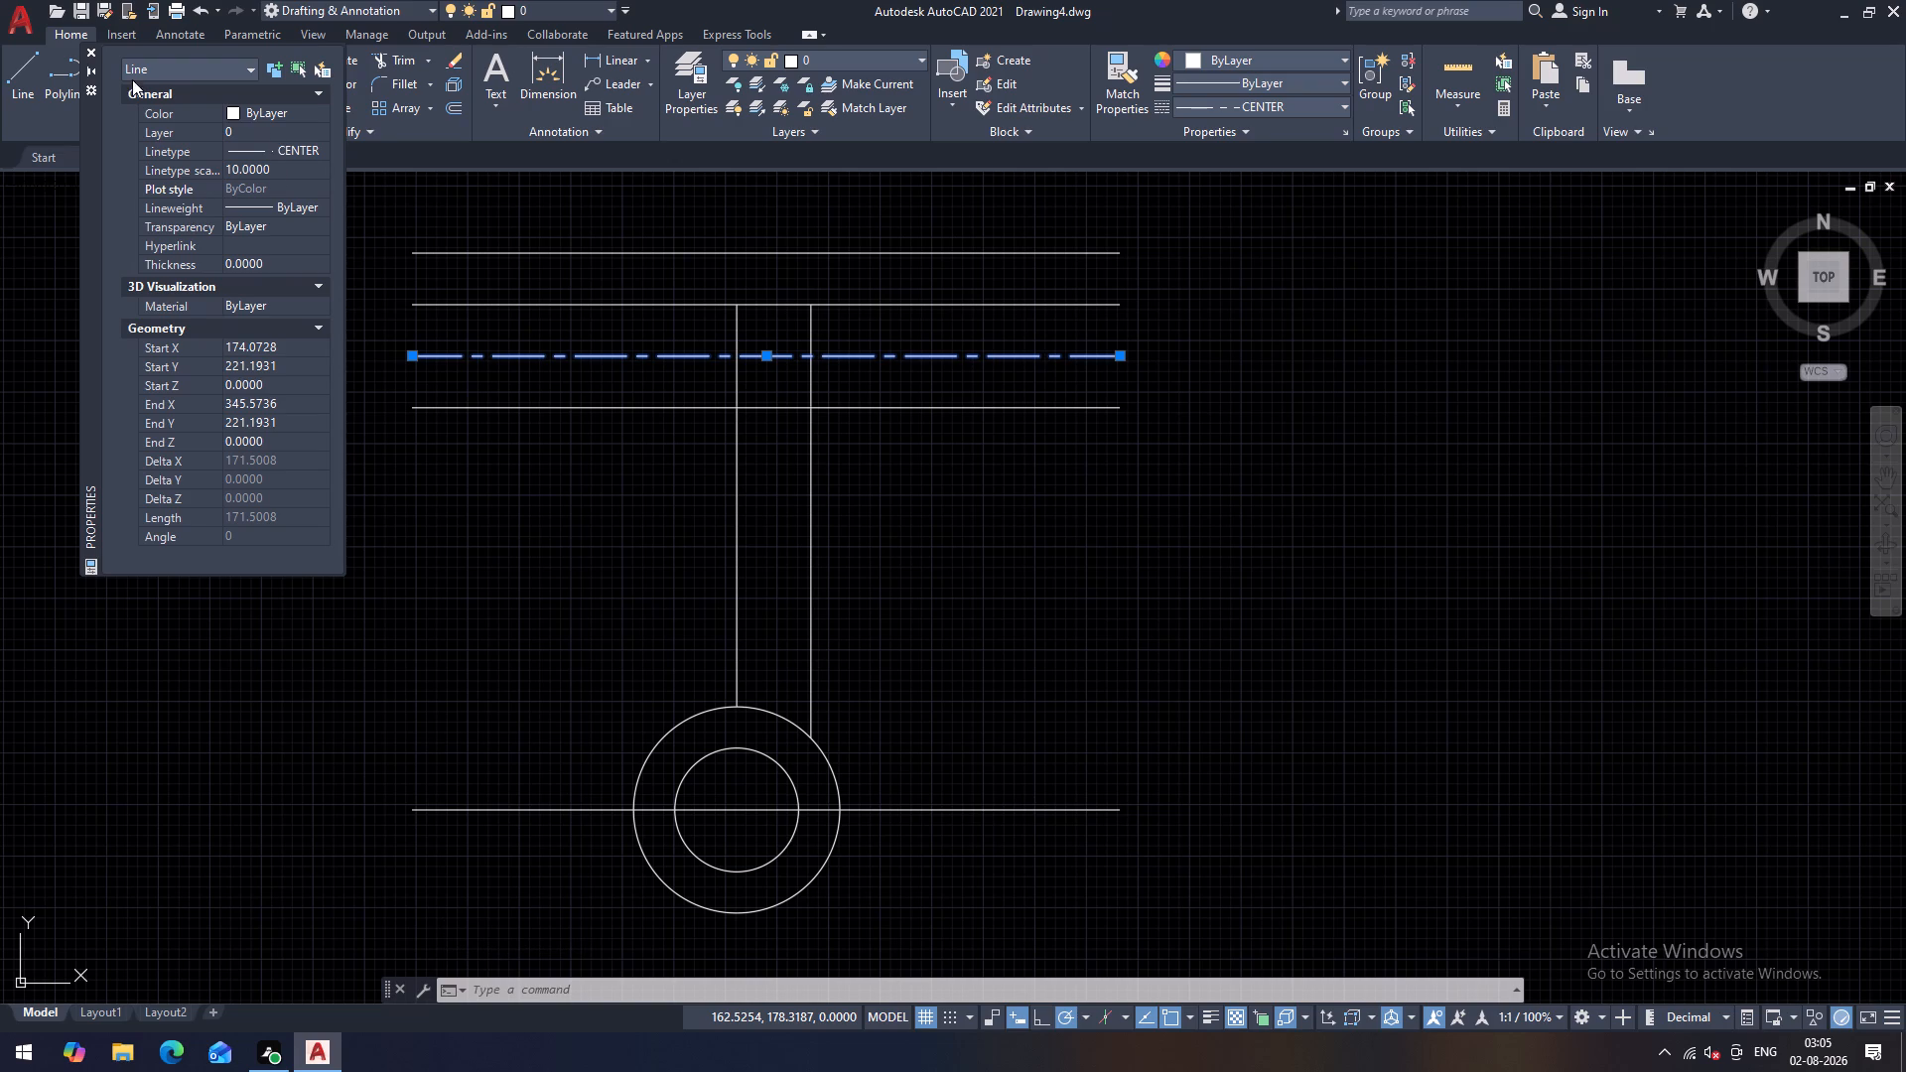
pyautogui.click(86, 49)
pyautogui.press('Escape')
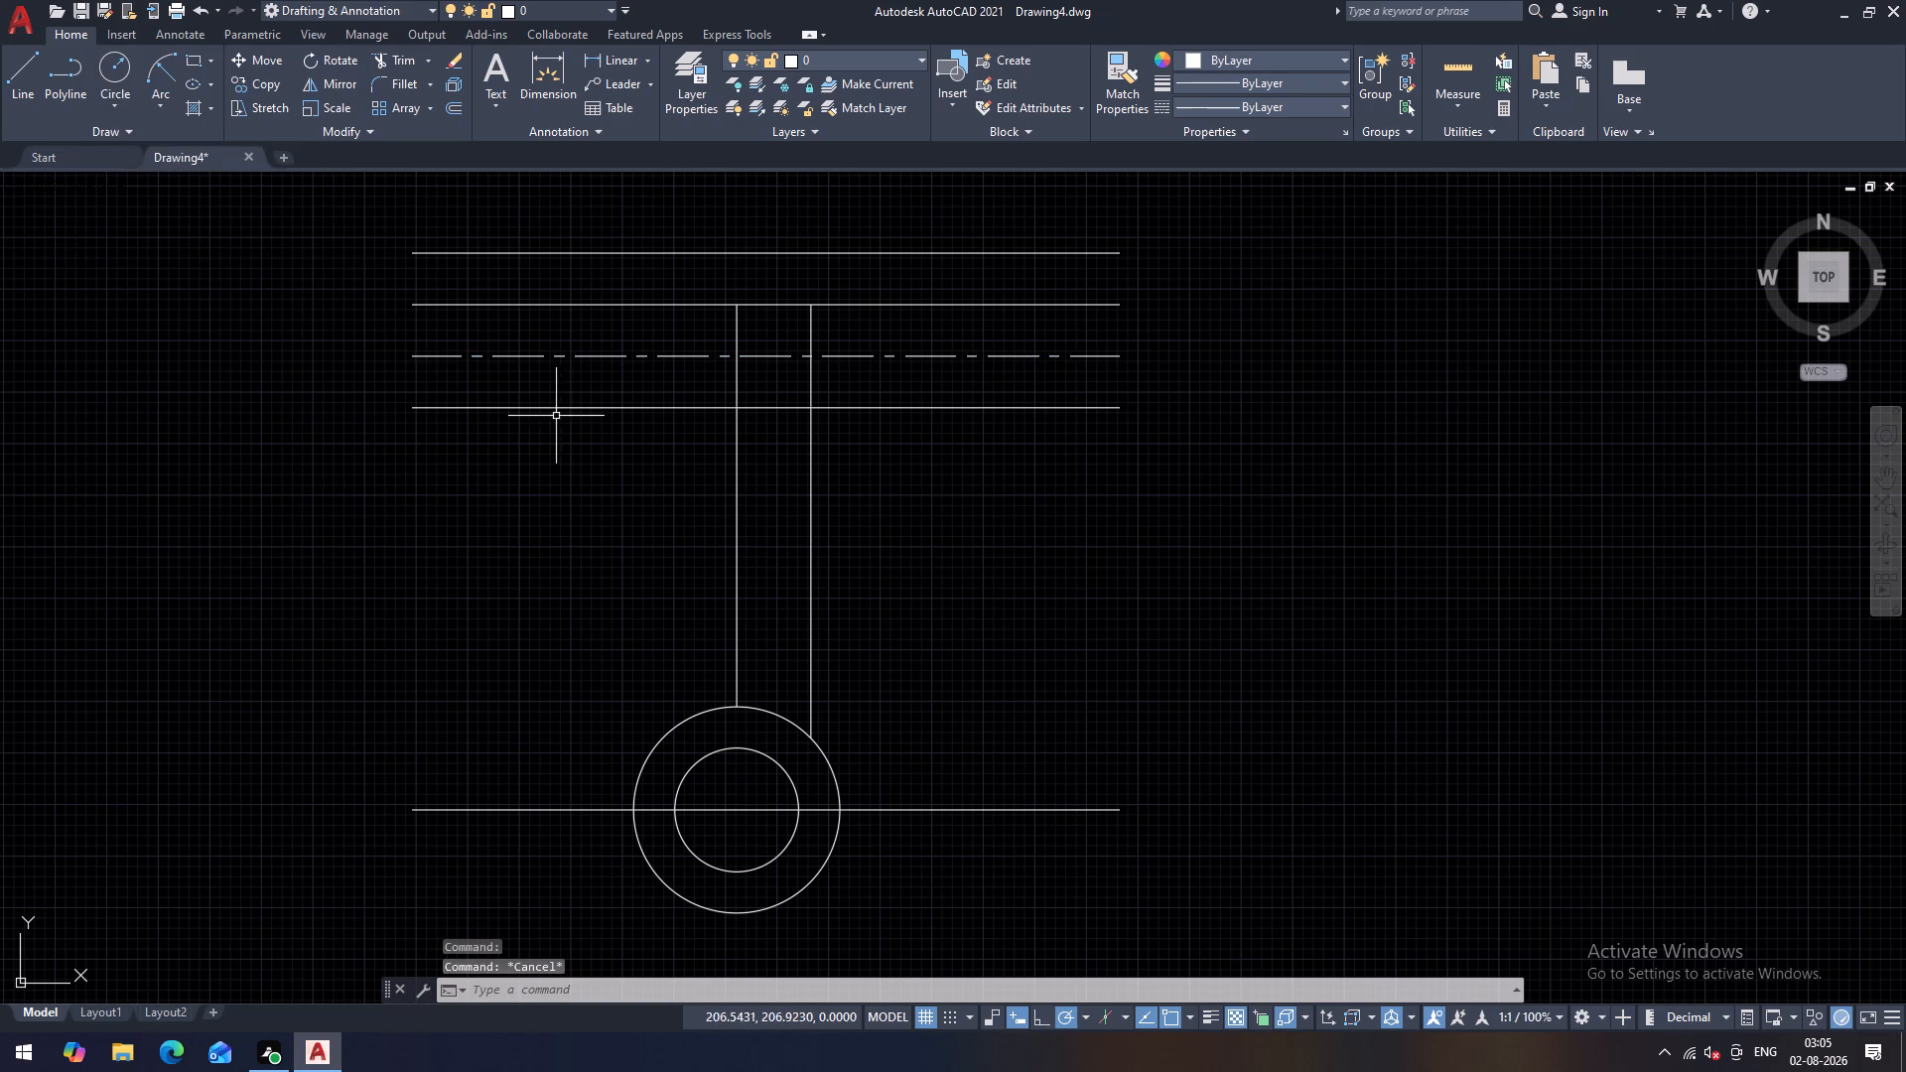
# Offset the horizontal centre line 30 downward.
pyautogui.scroll(-1, 561, 416)
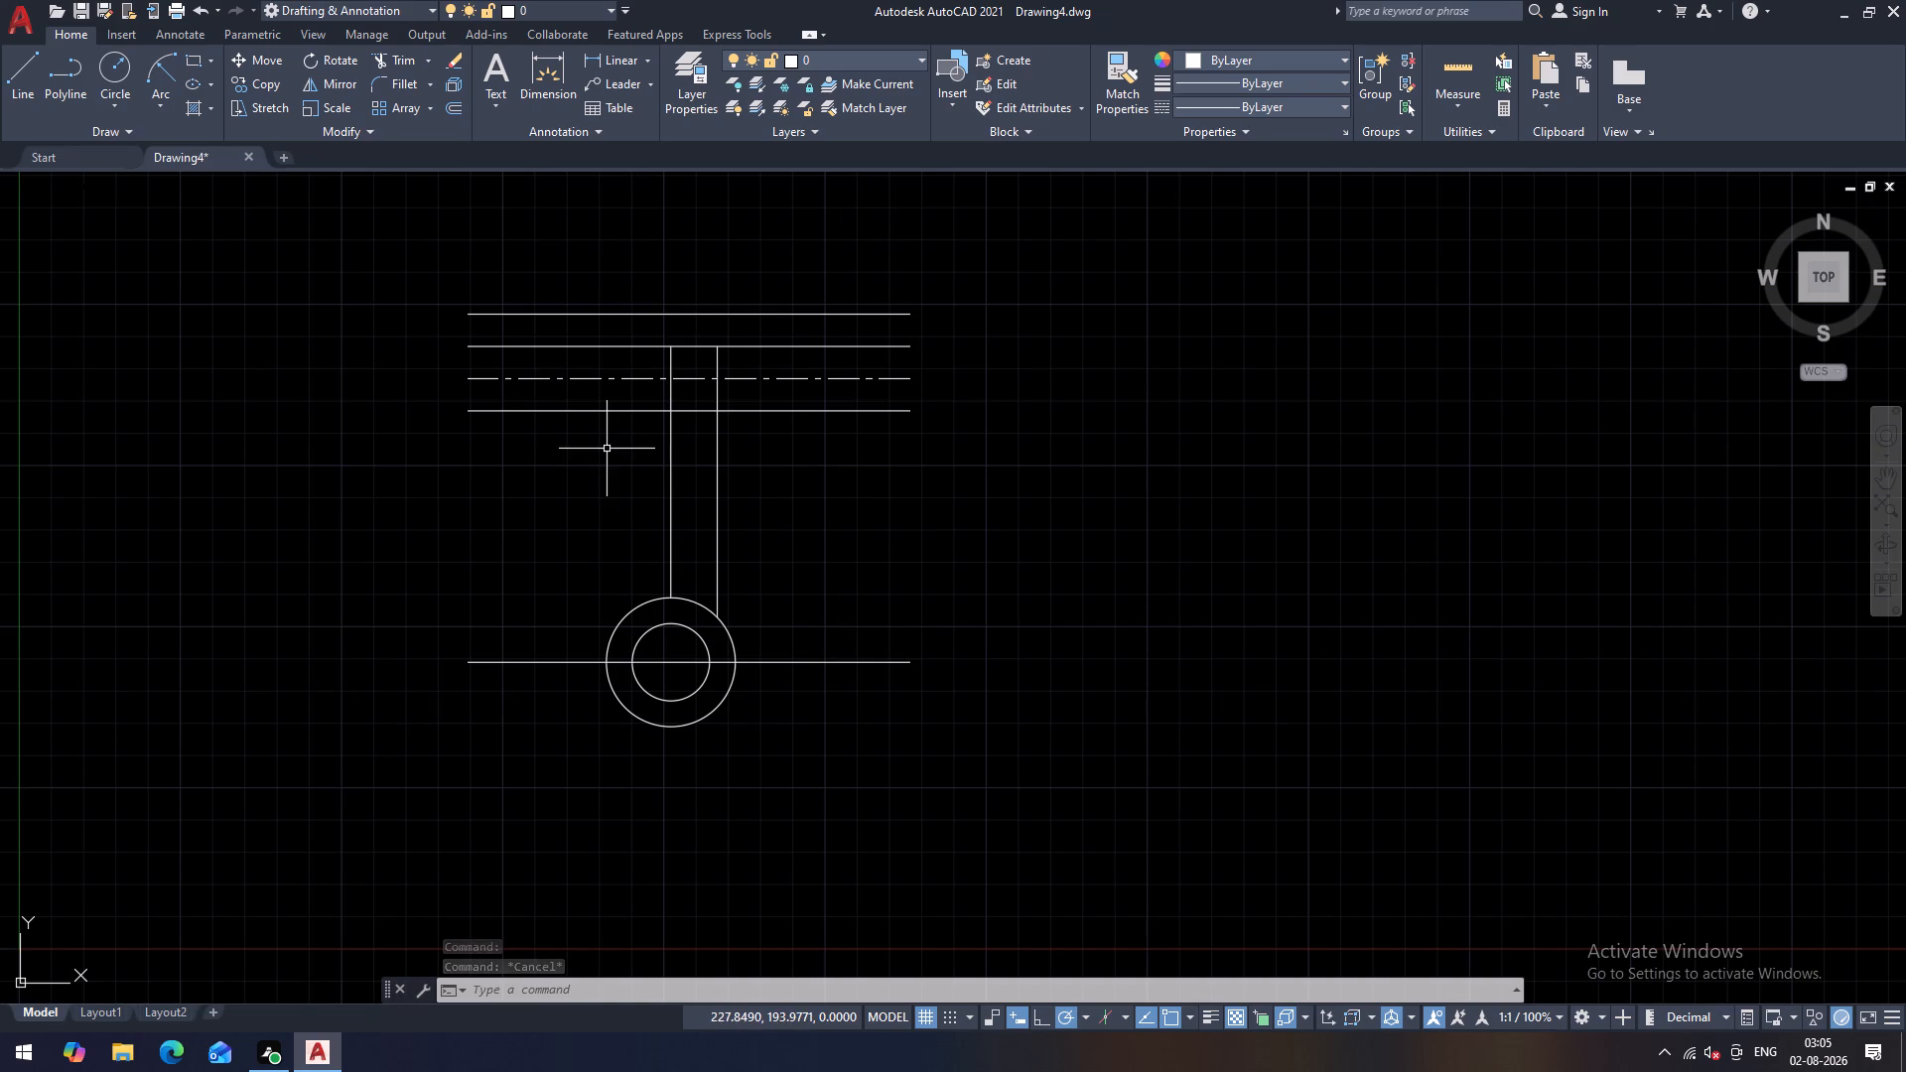
pyautogui.moveTo(620, 456); pyautogui.dragTo(643, 486, button='middle')
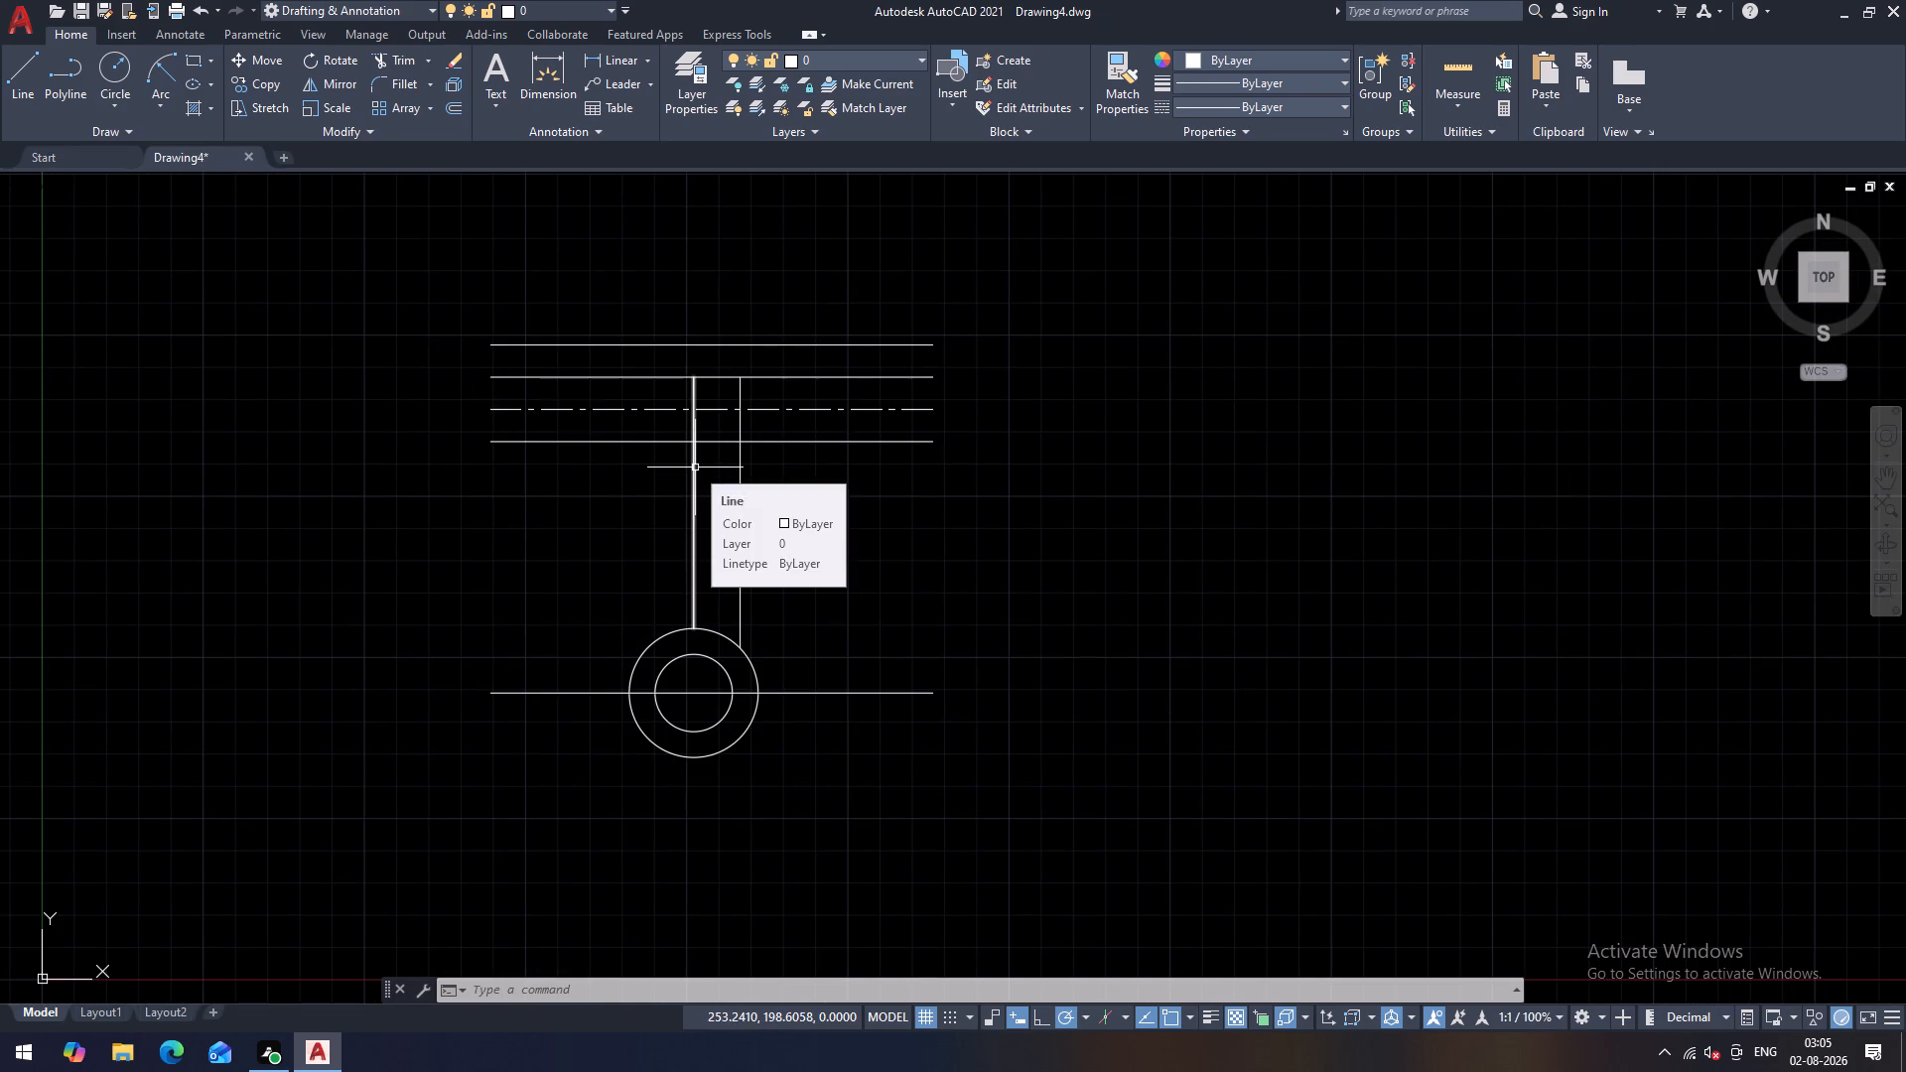
pyautogui.scroll(1, 695, 468)
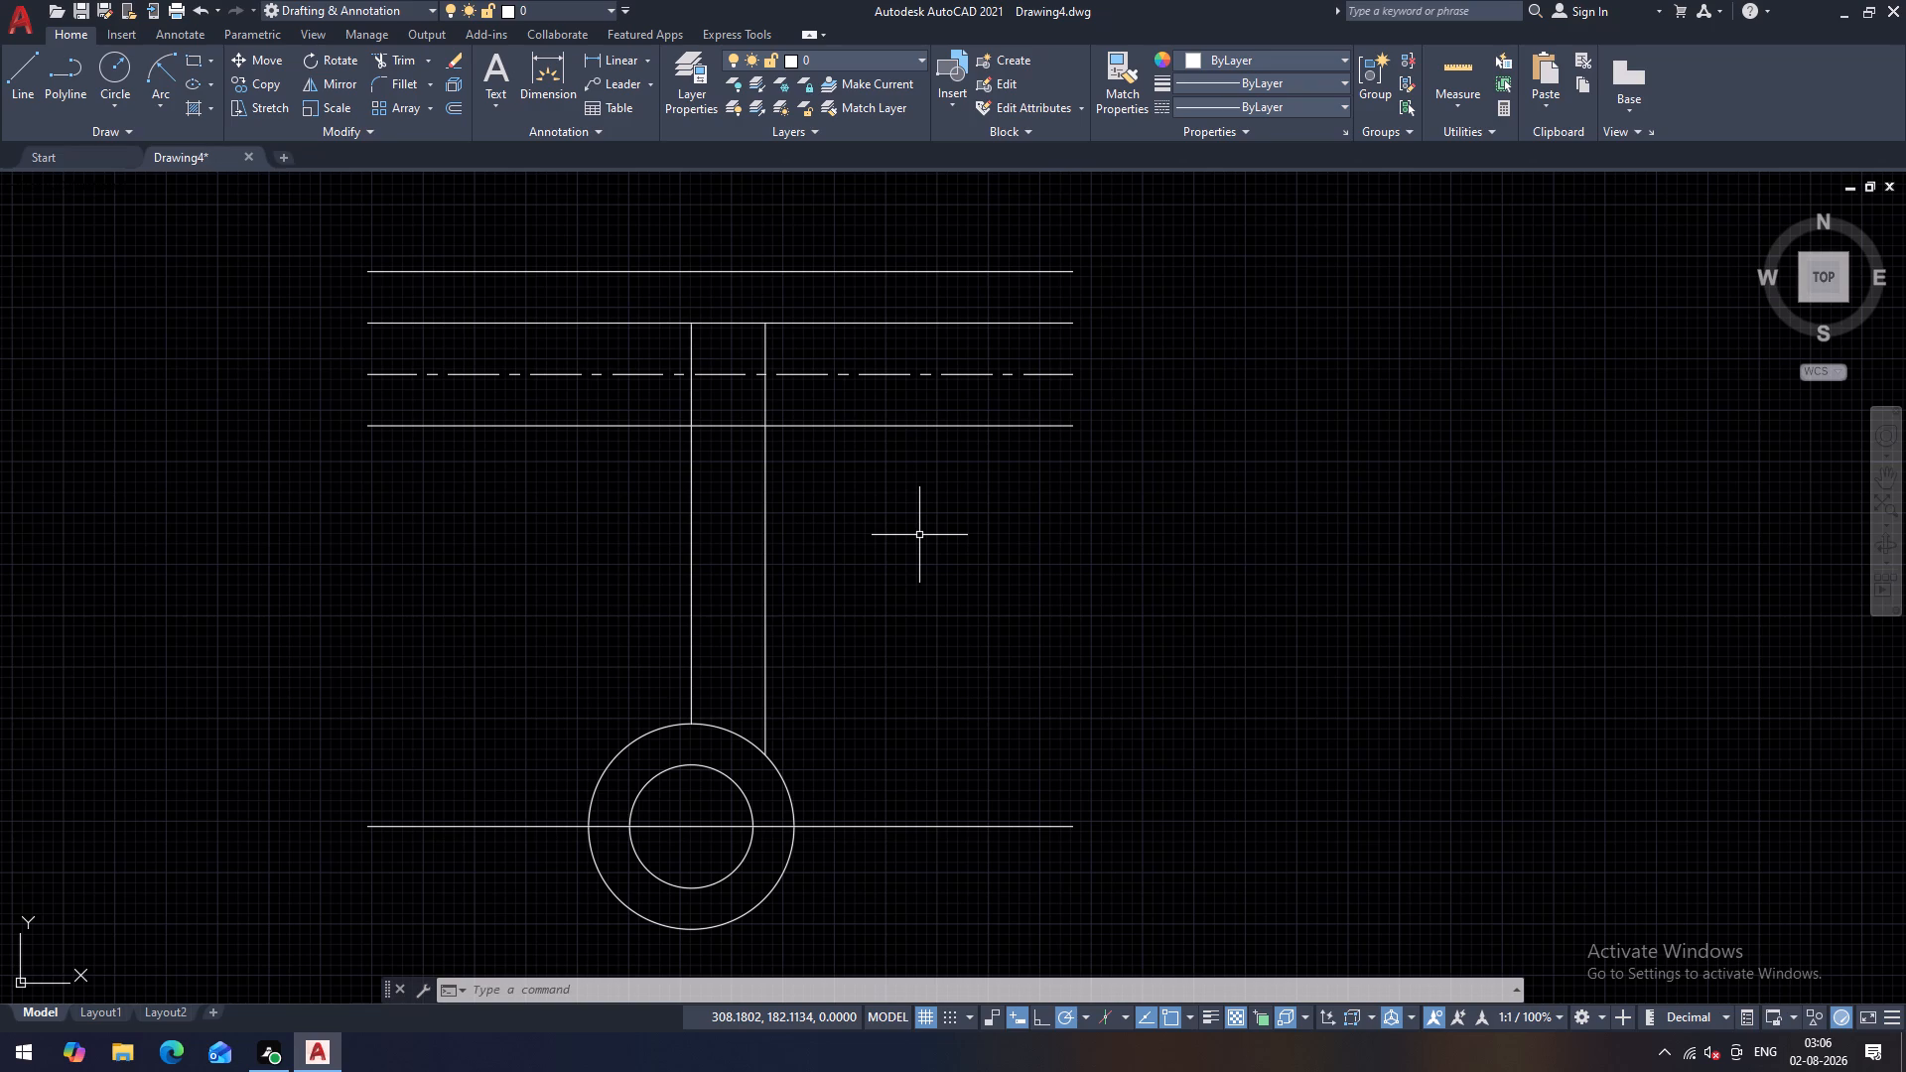
pyautogui.press('Escape')
pyautogui.press('o')
pyautogui.press('space')
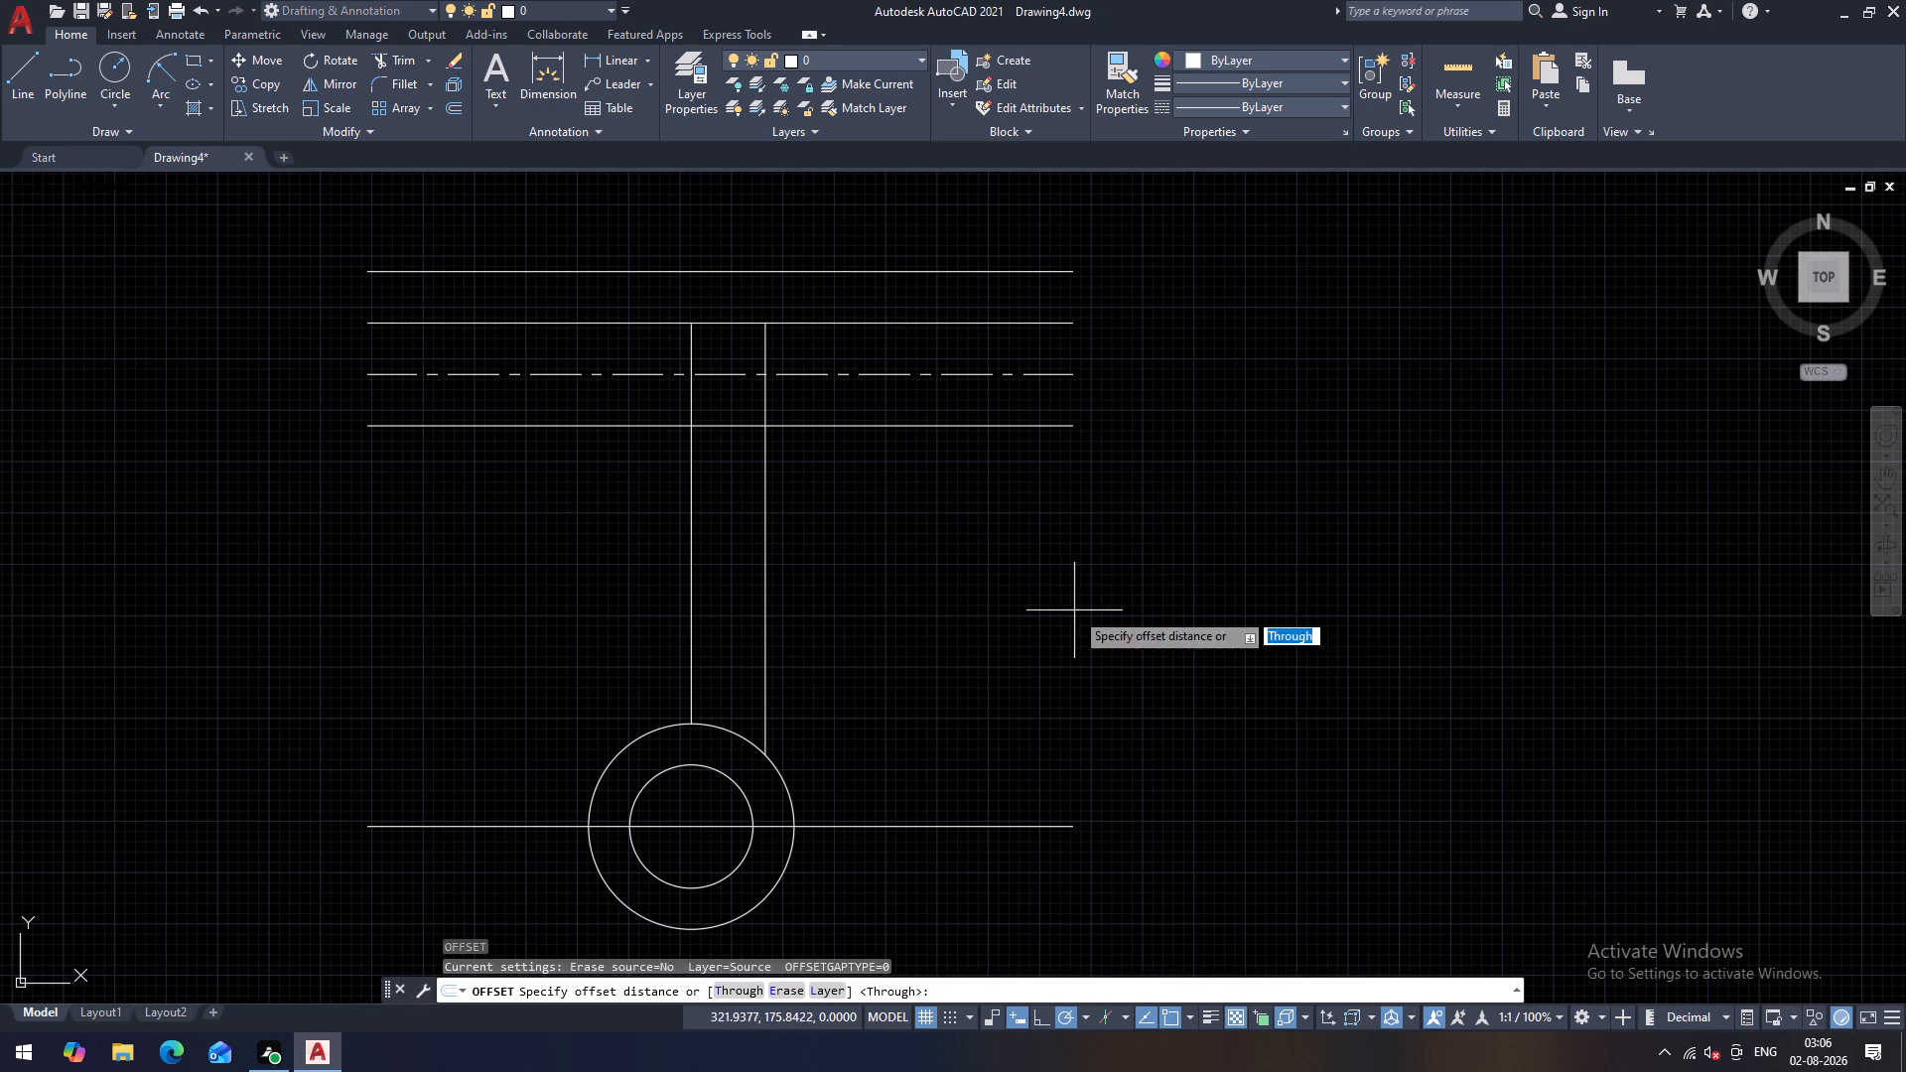
pyautogui.write('30')
pyautogui.press('Return')
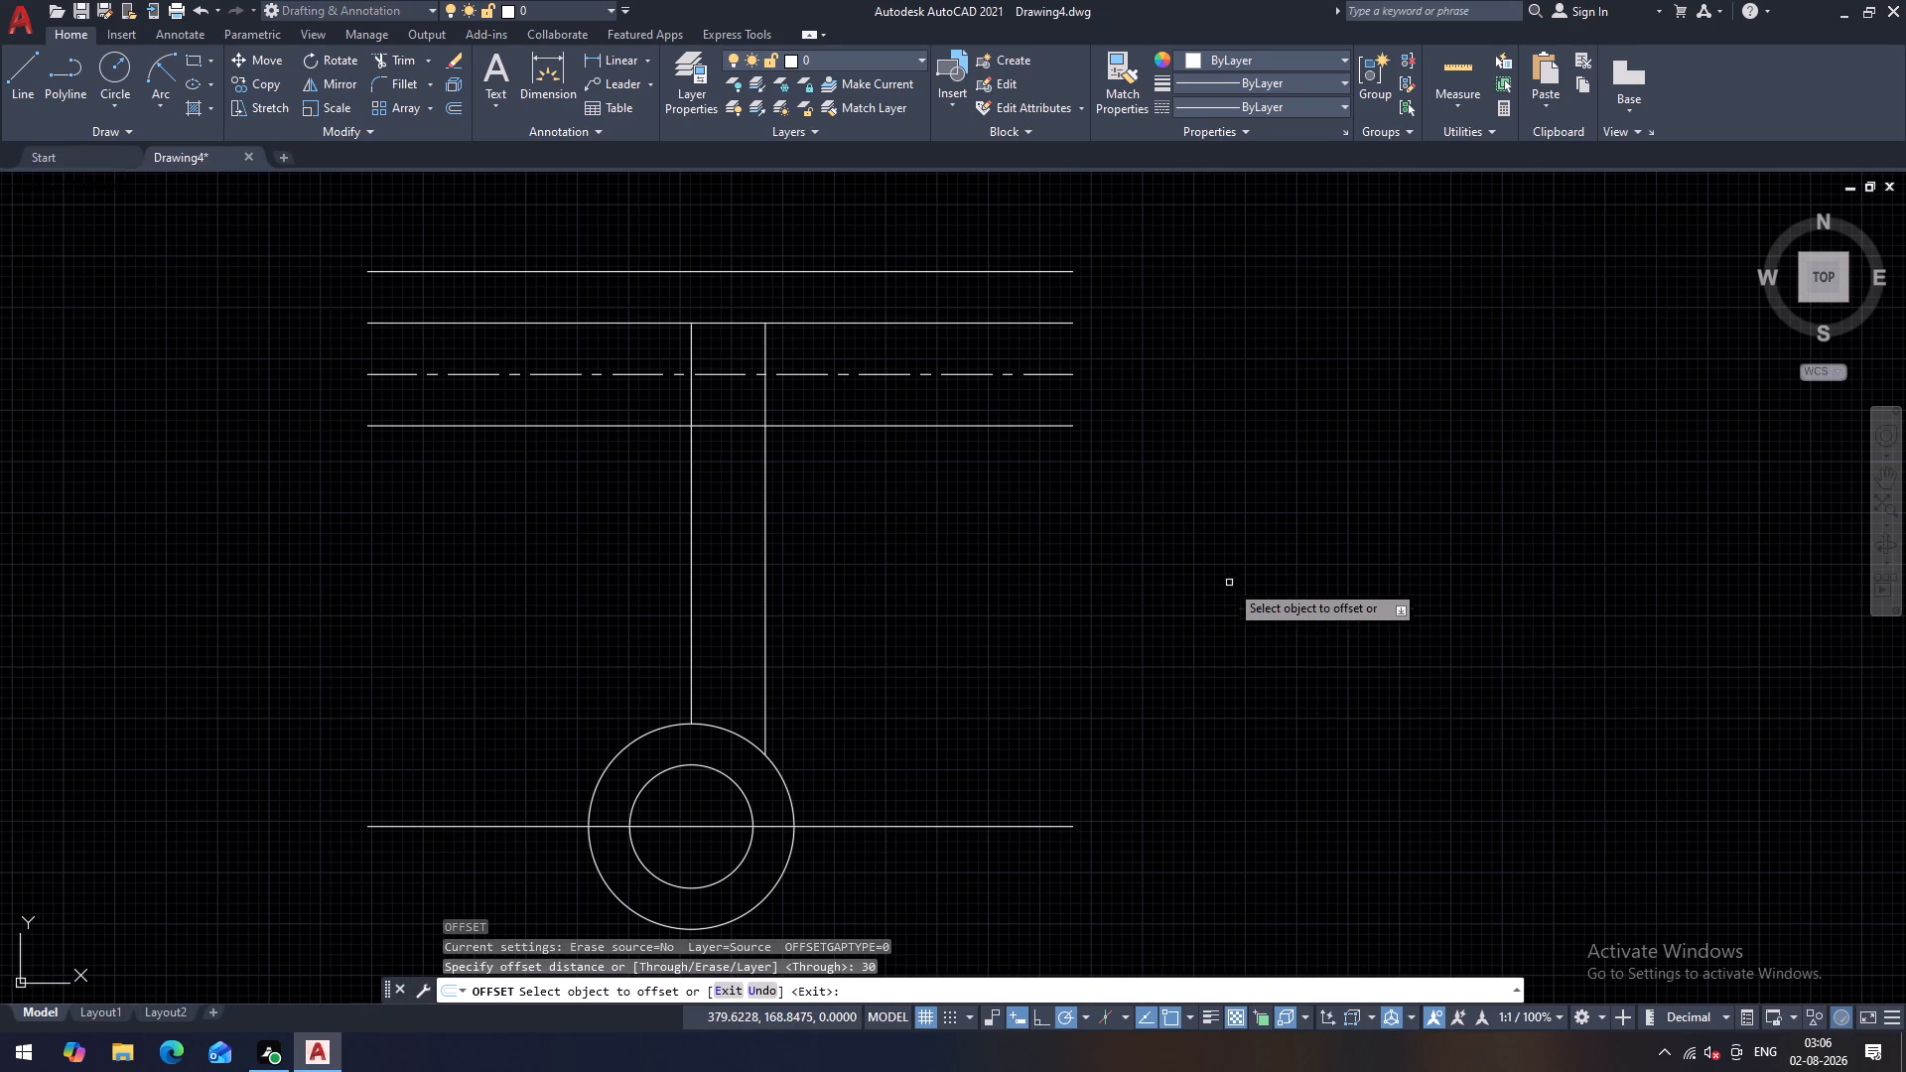
pyautogui.click(861, 373)
pyautogui.click(858, 466)
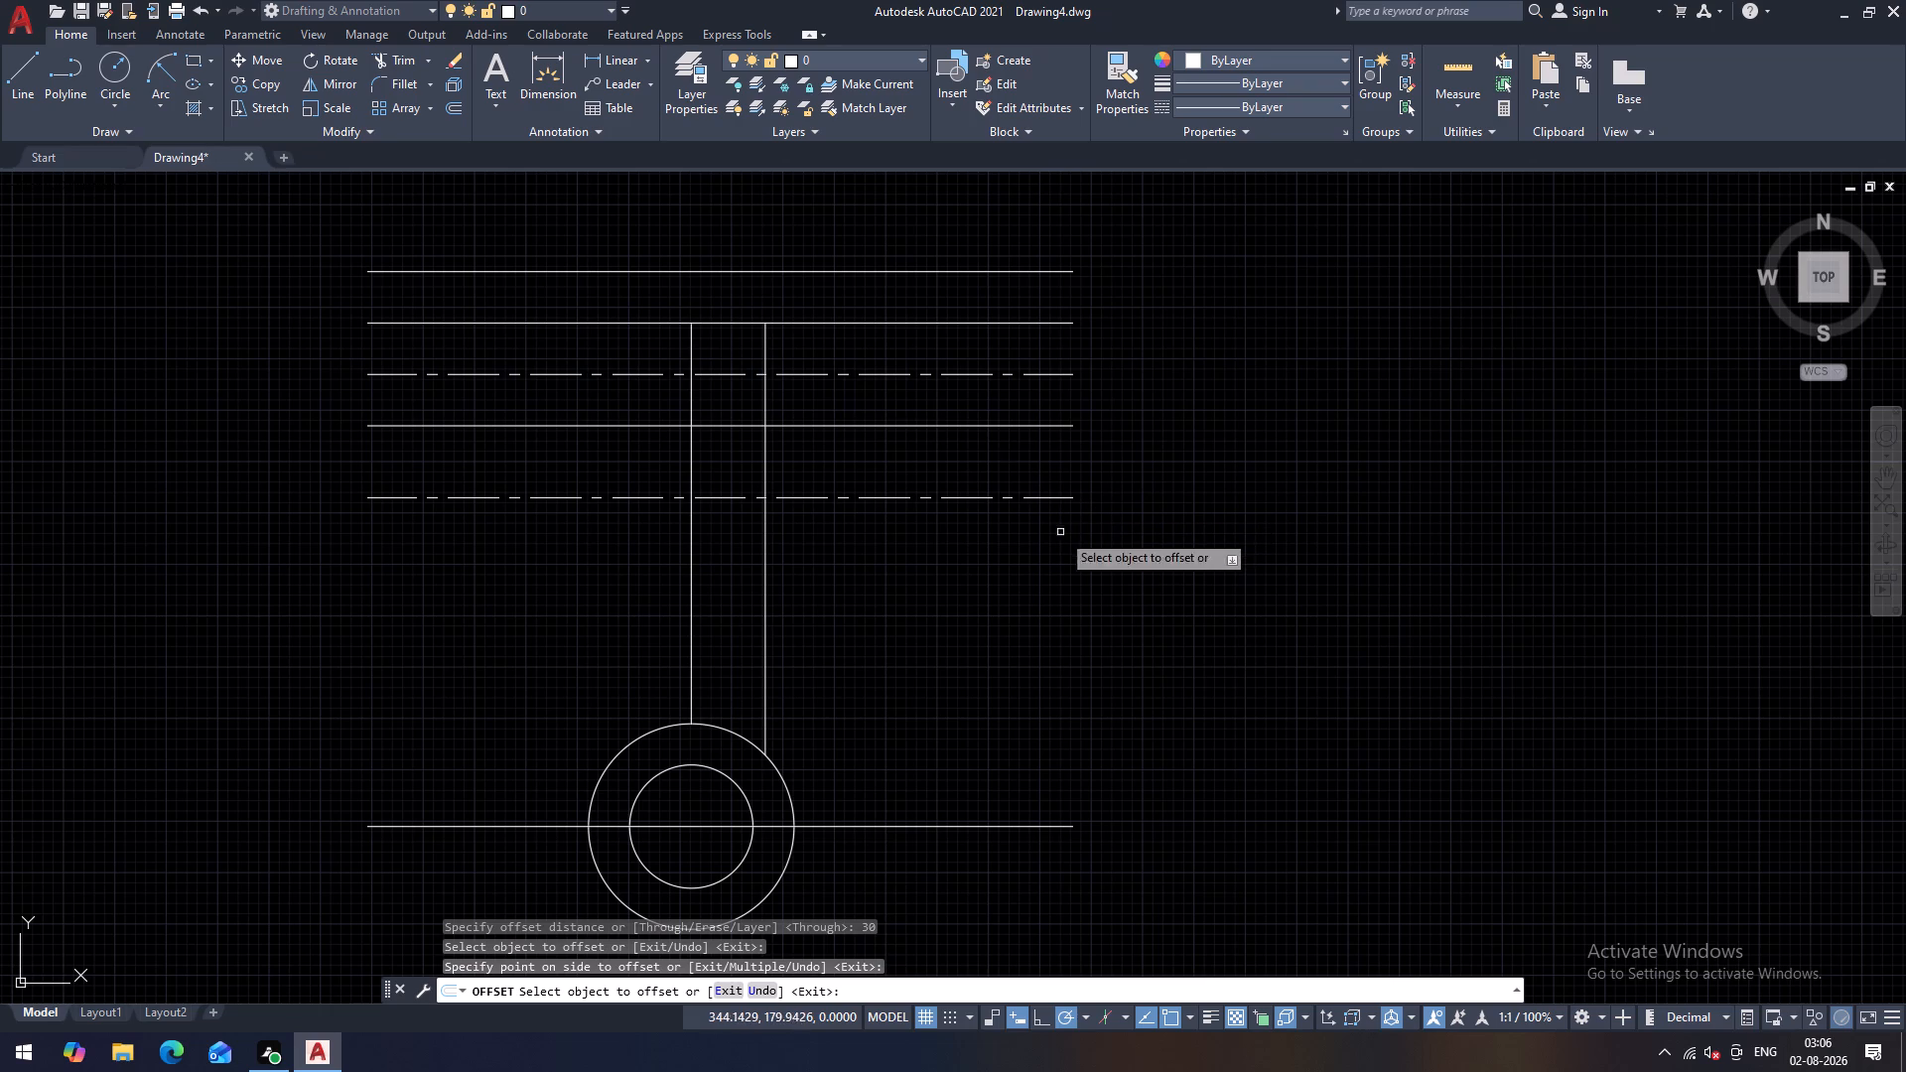
# Offset the original centre line 48 downward, and offset that copy a further 18 downward.
pyautogui.click(997, 372)
pyautogui.write('48')
pyautogui.press('Return')
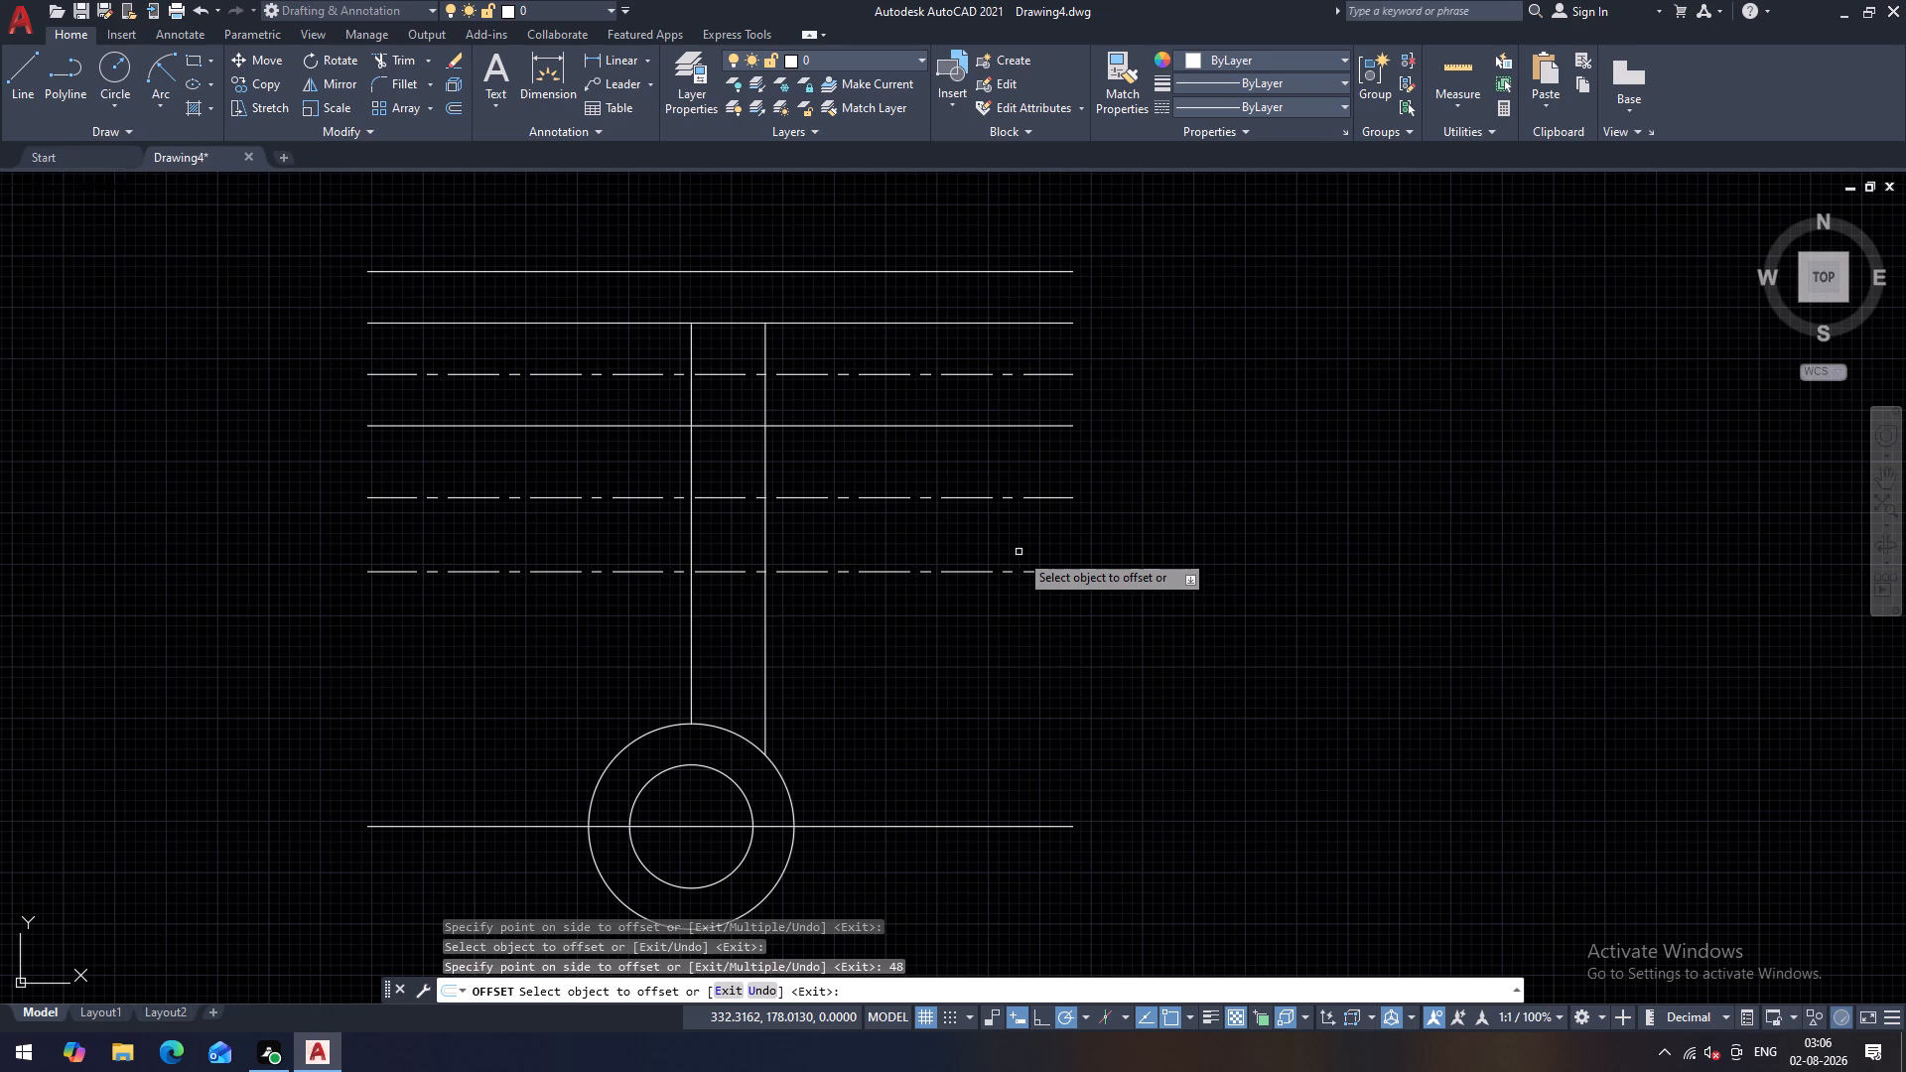
pyautogui.click(1006, 574)
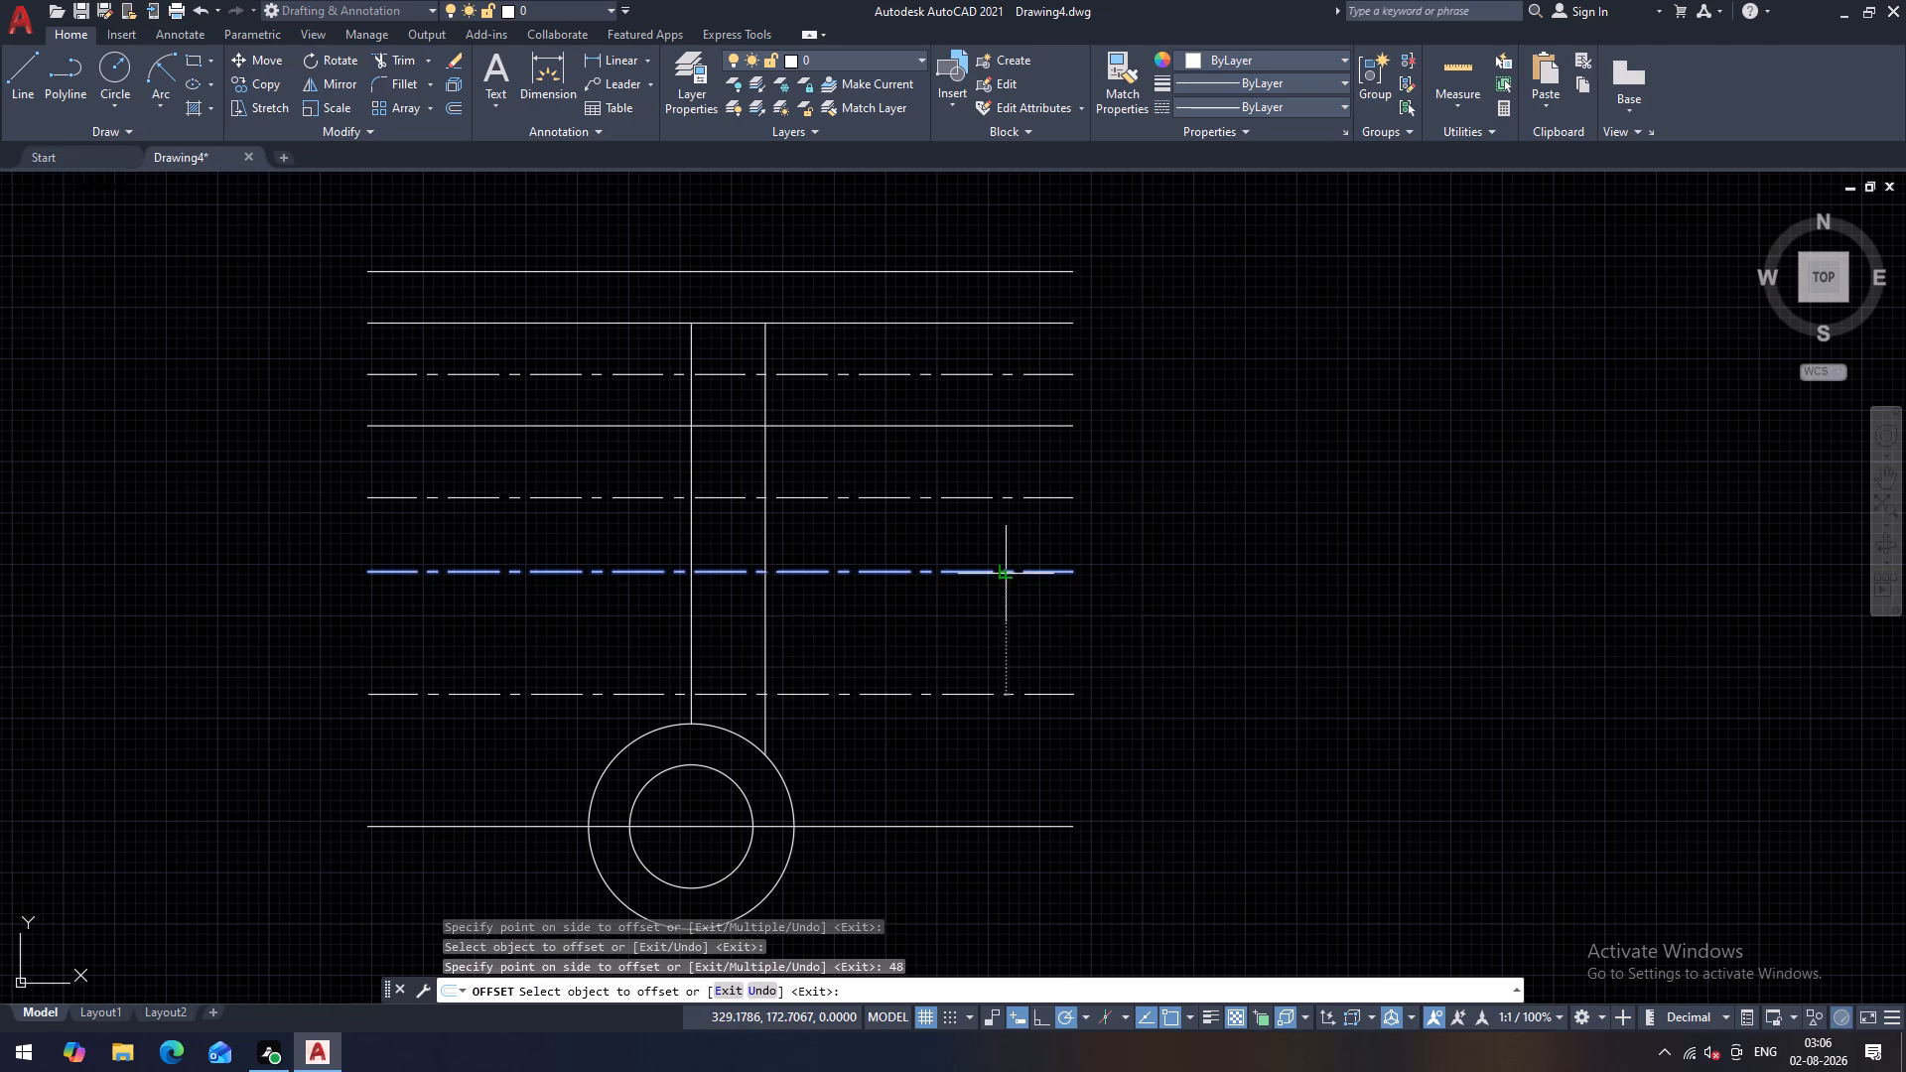
pyautogui.write('18')
pyautogui.press('Return')
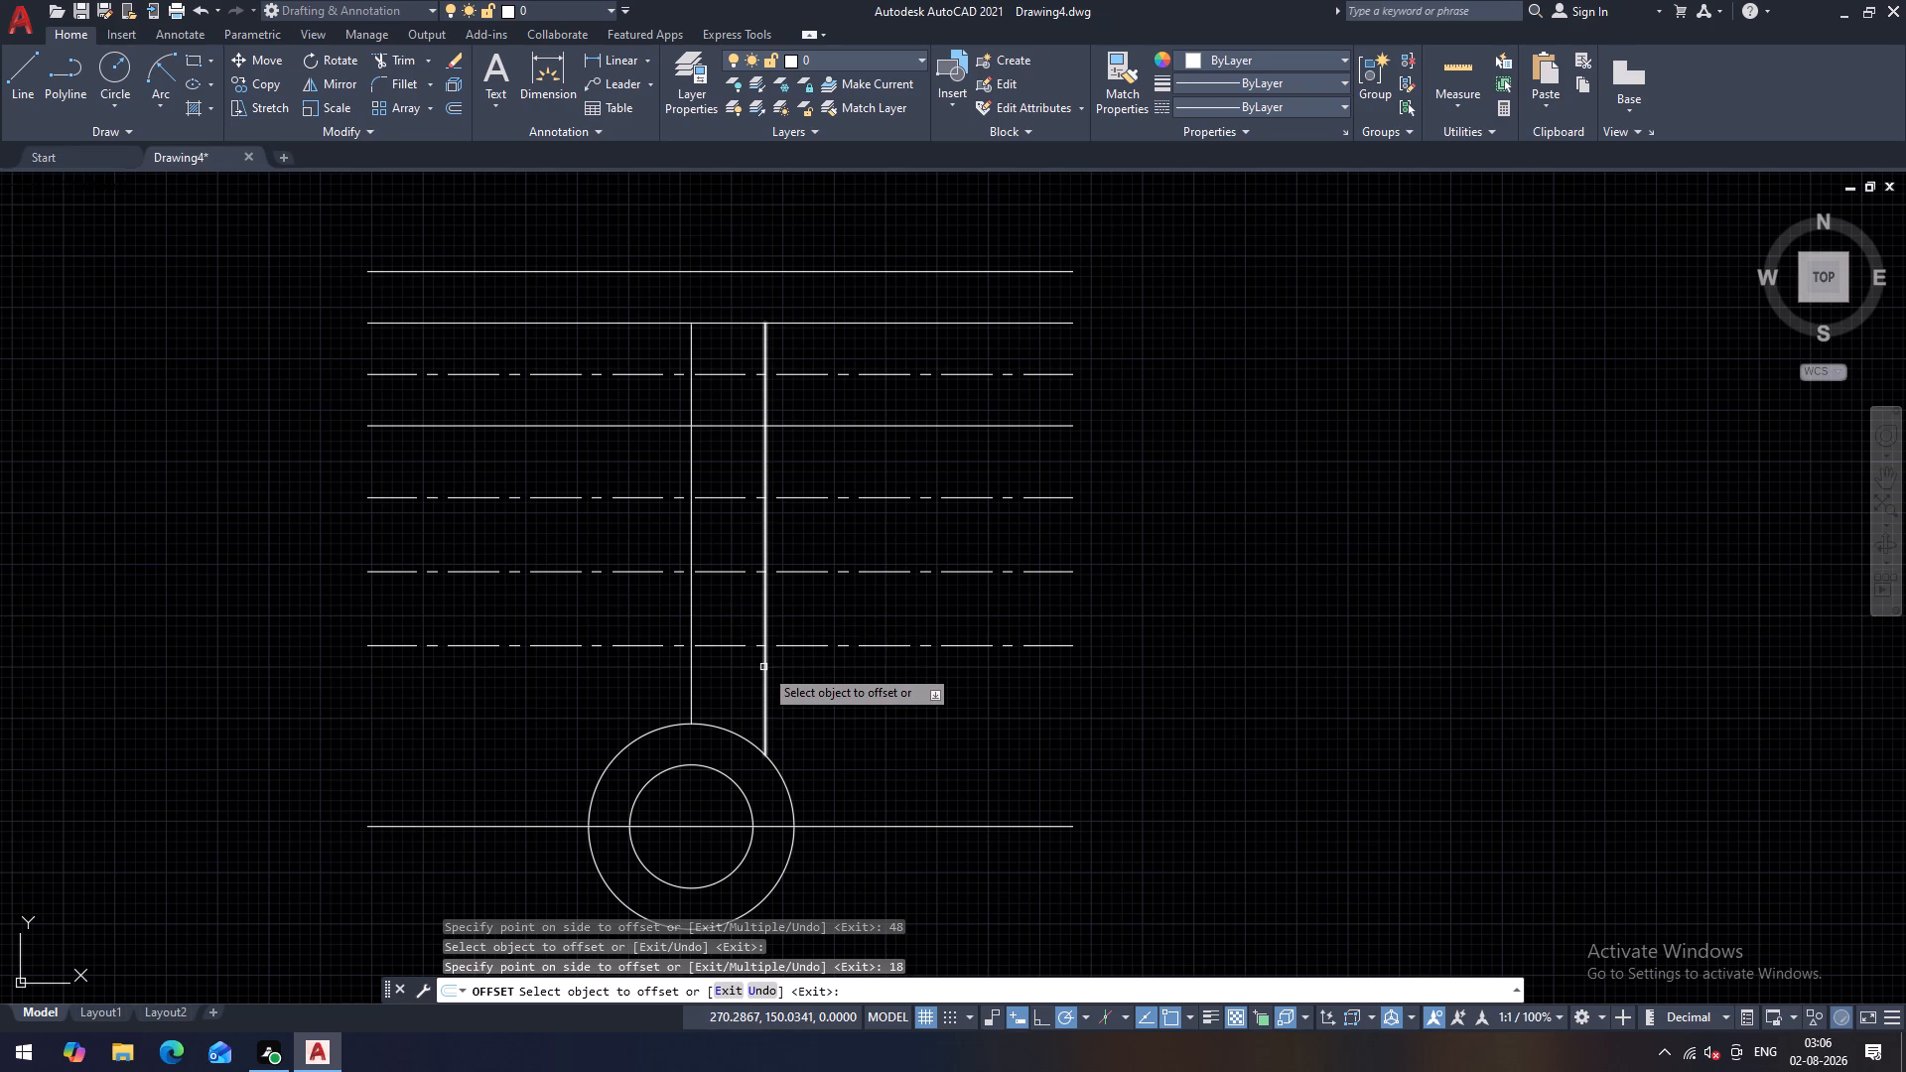
# Offset the right one of the two vertical lines 24 to the right.
pyautogui.click(763, 667)
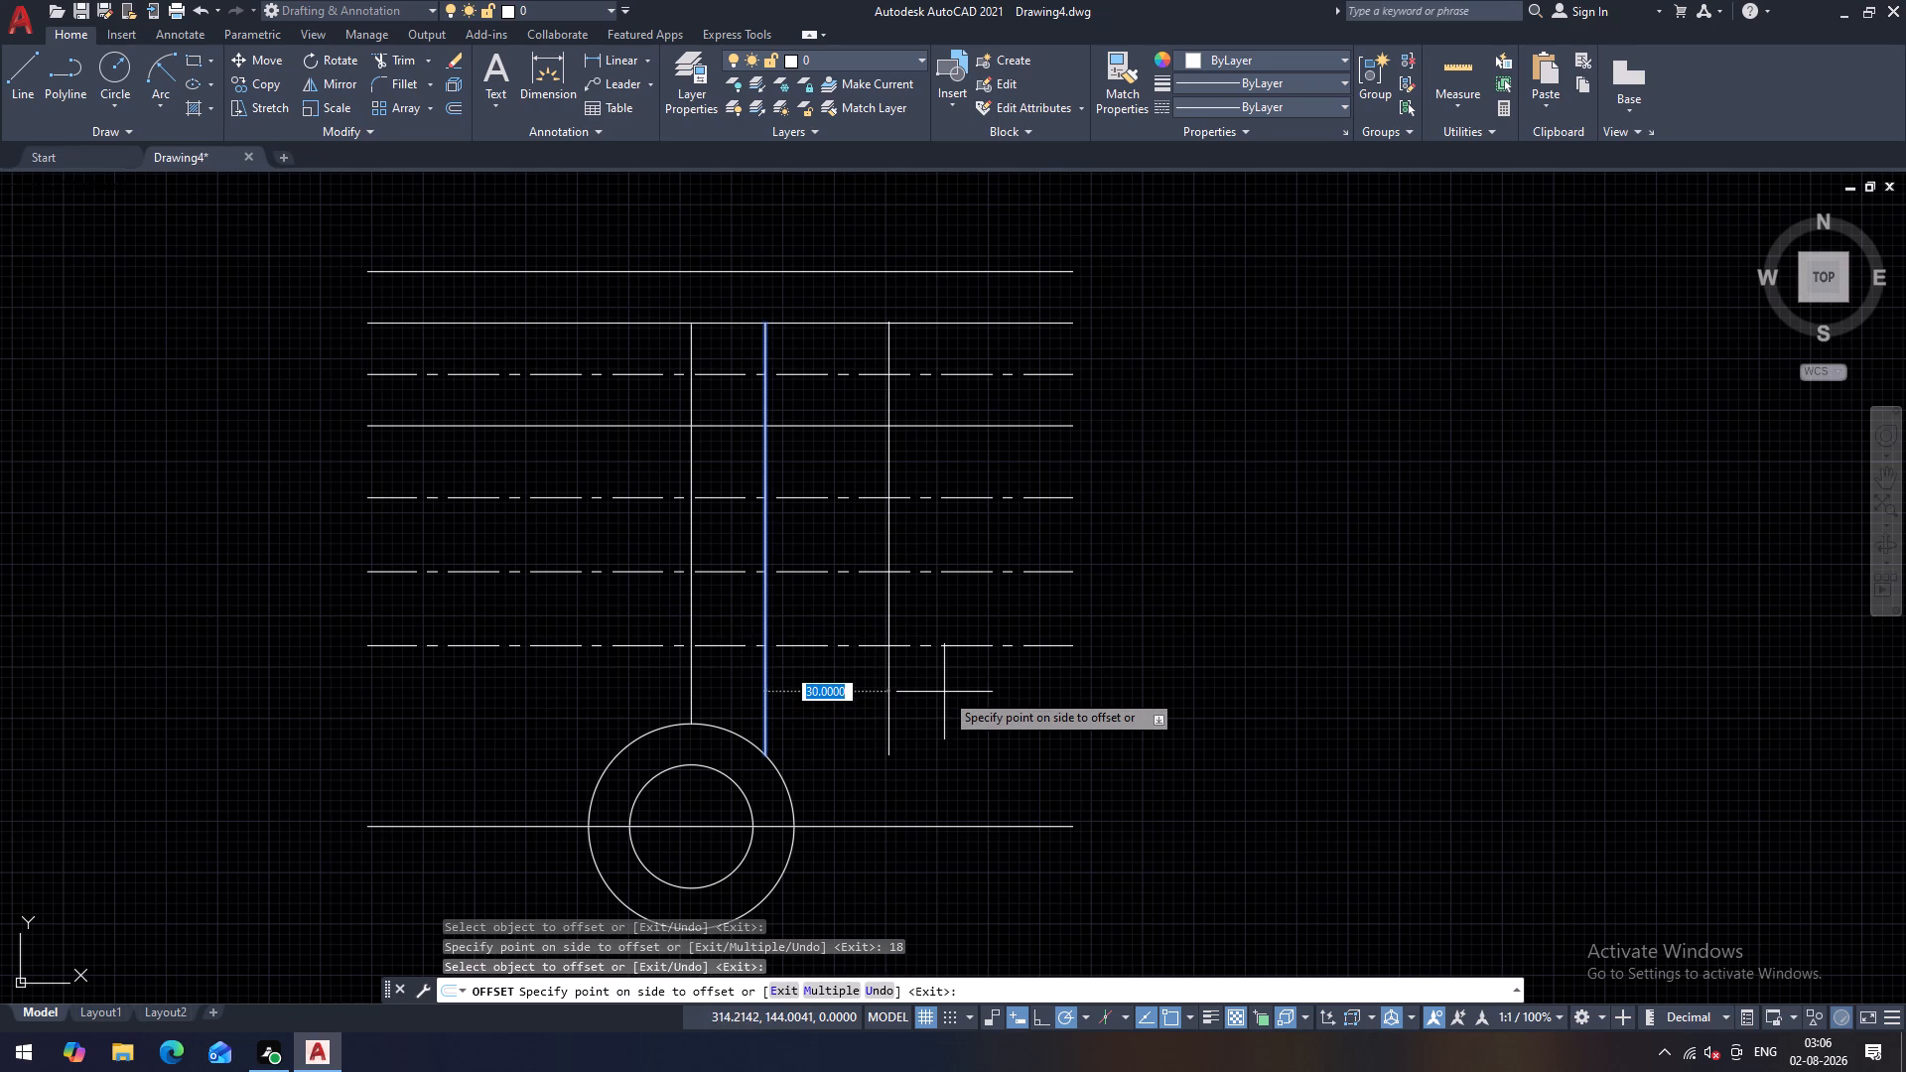
pyautogui.write('24')
pyautogui.press('Return')
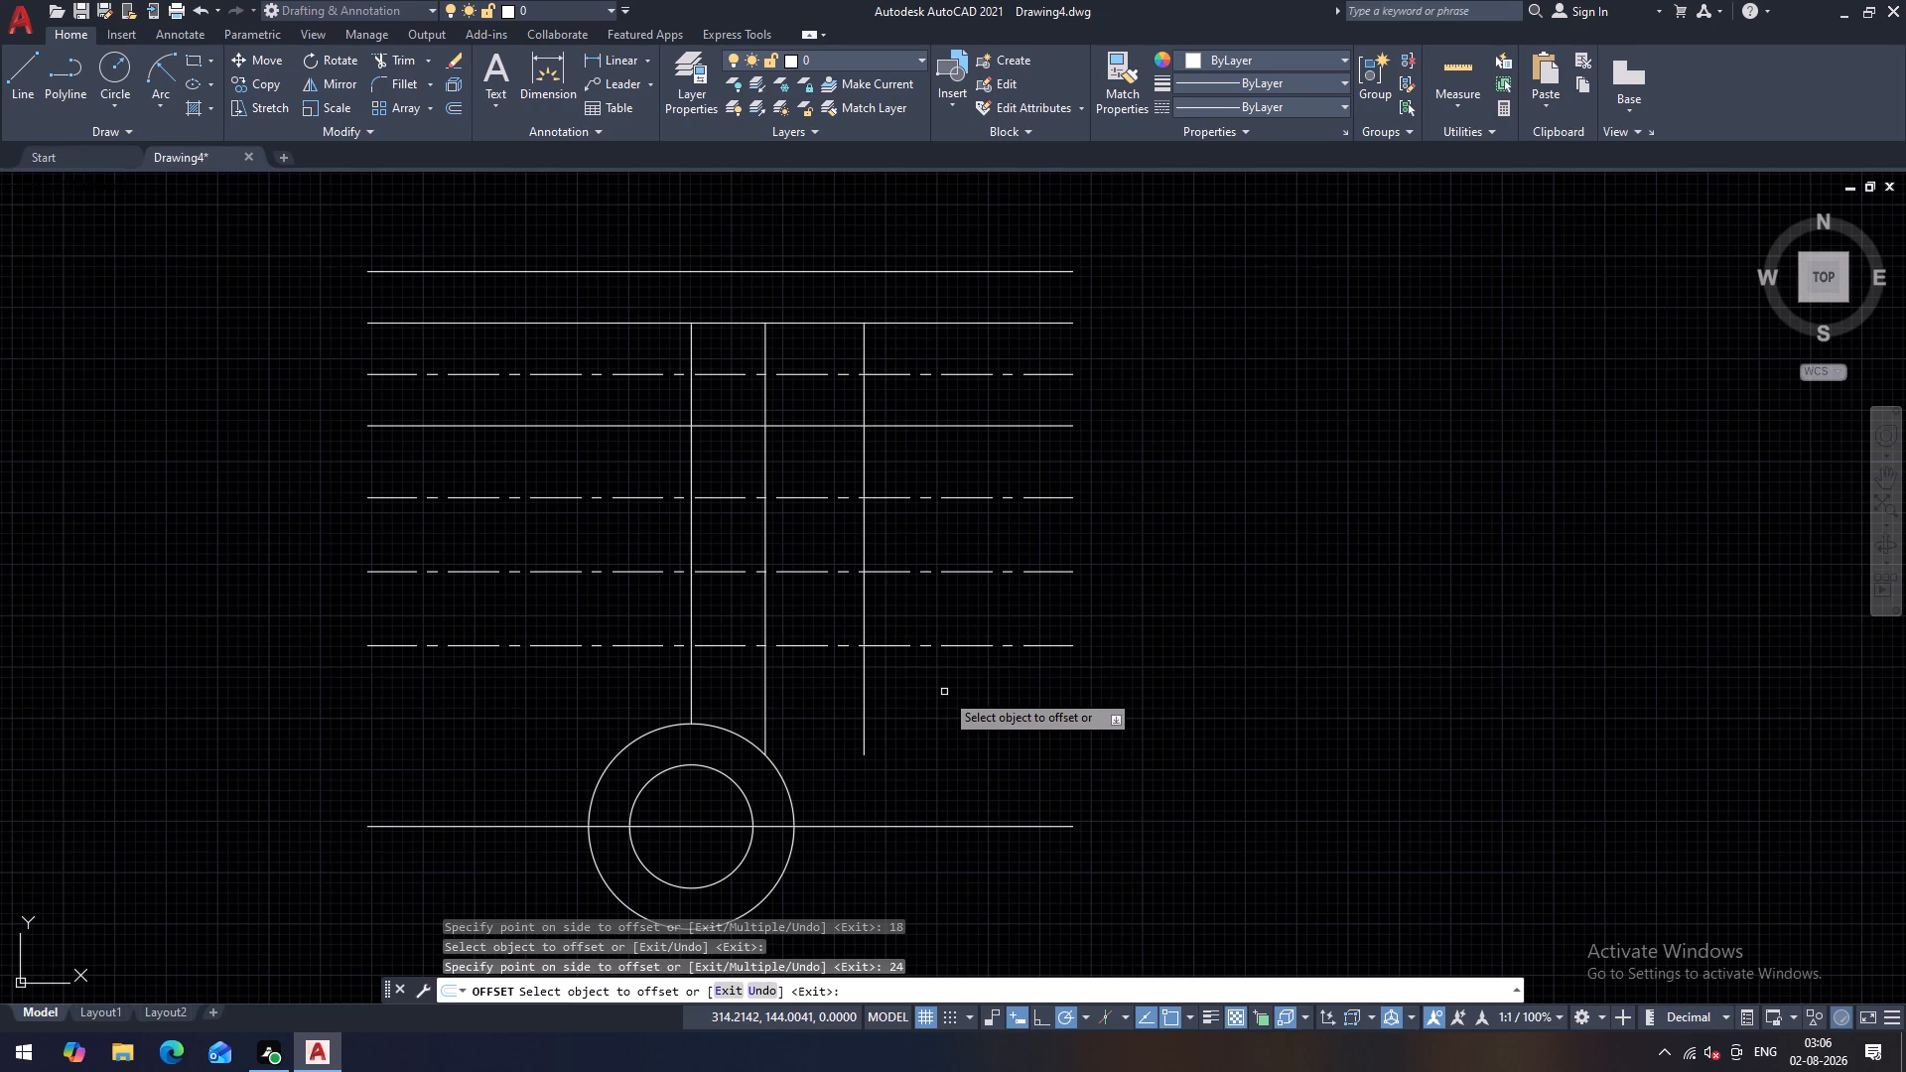
pyautogui.press('Escape')
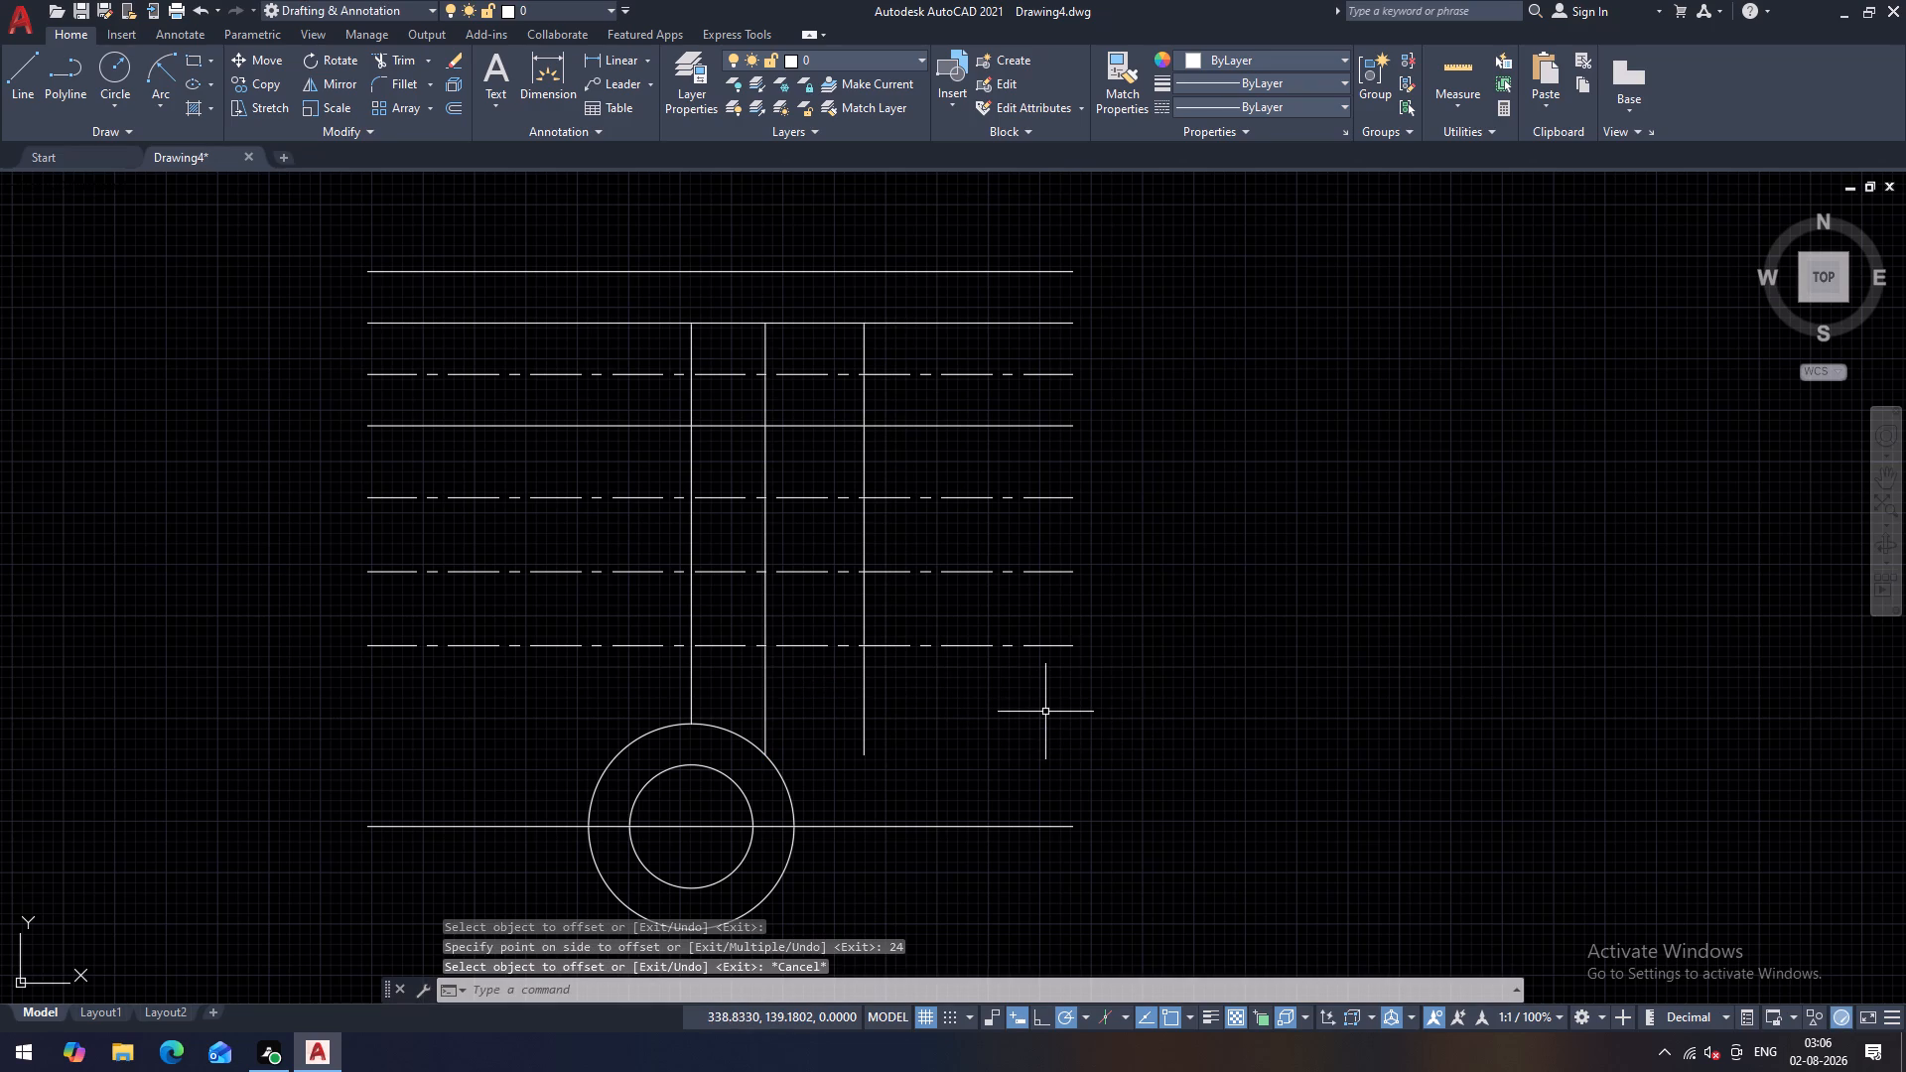
# Match the properties of the new vertical line onto the three offset copies of the centre line.
pyautogui.write('ma')
pyautogui.press('space')
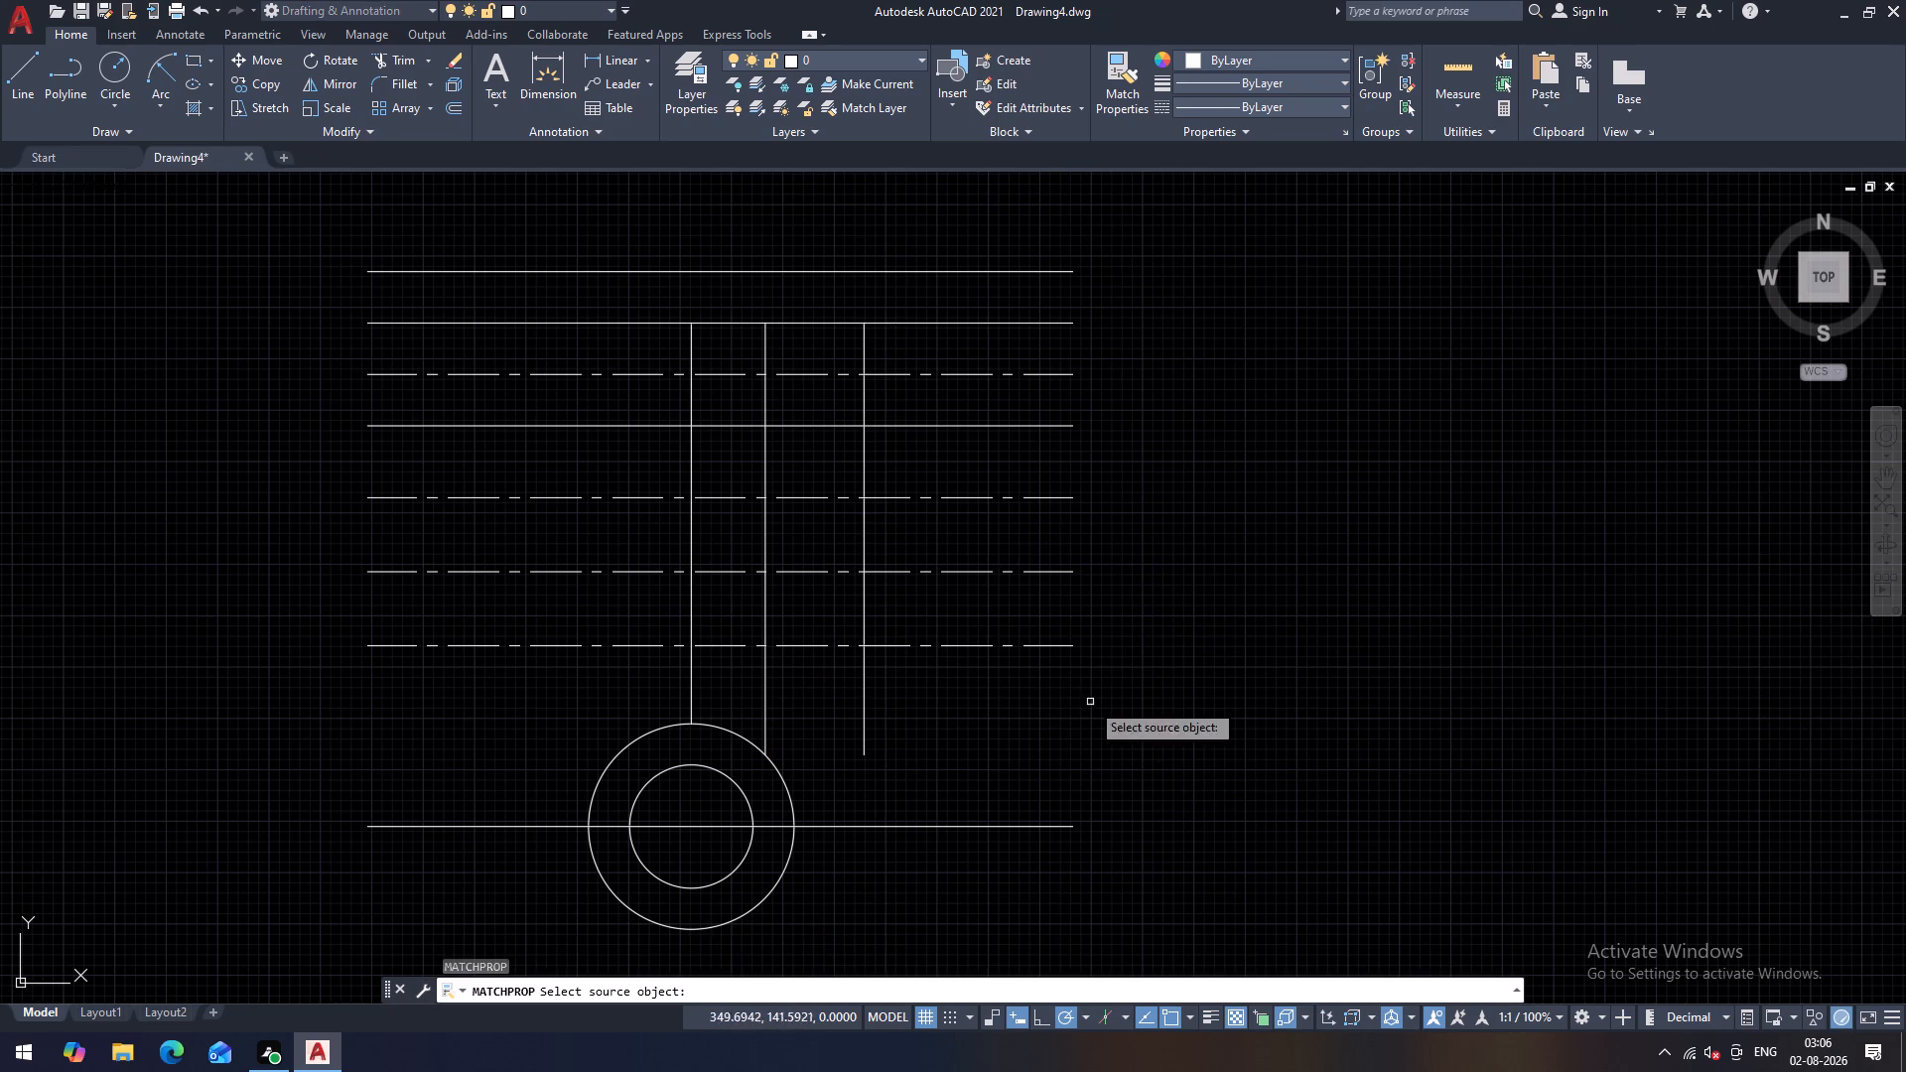
pyautogui.click(865, 682)
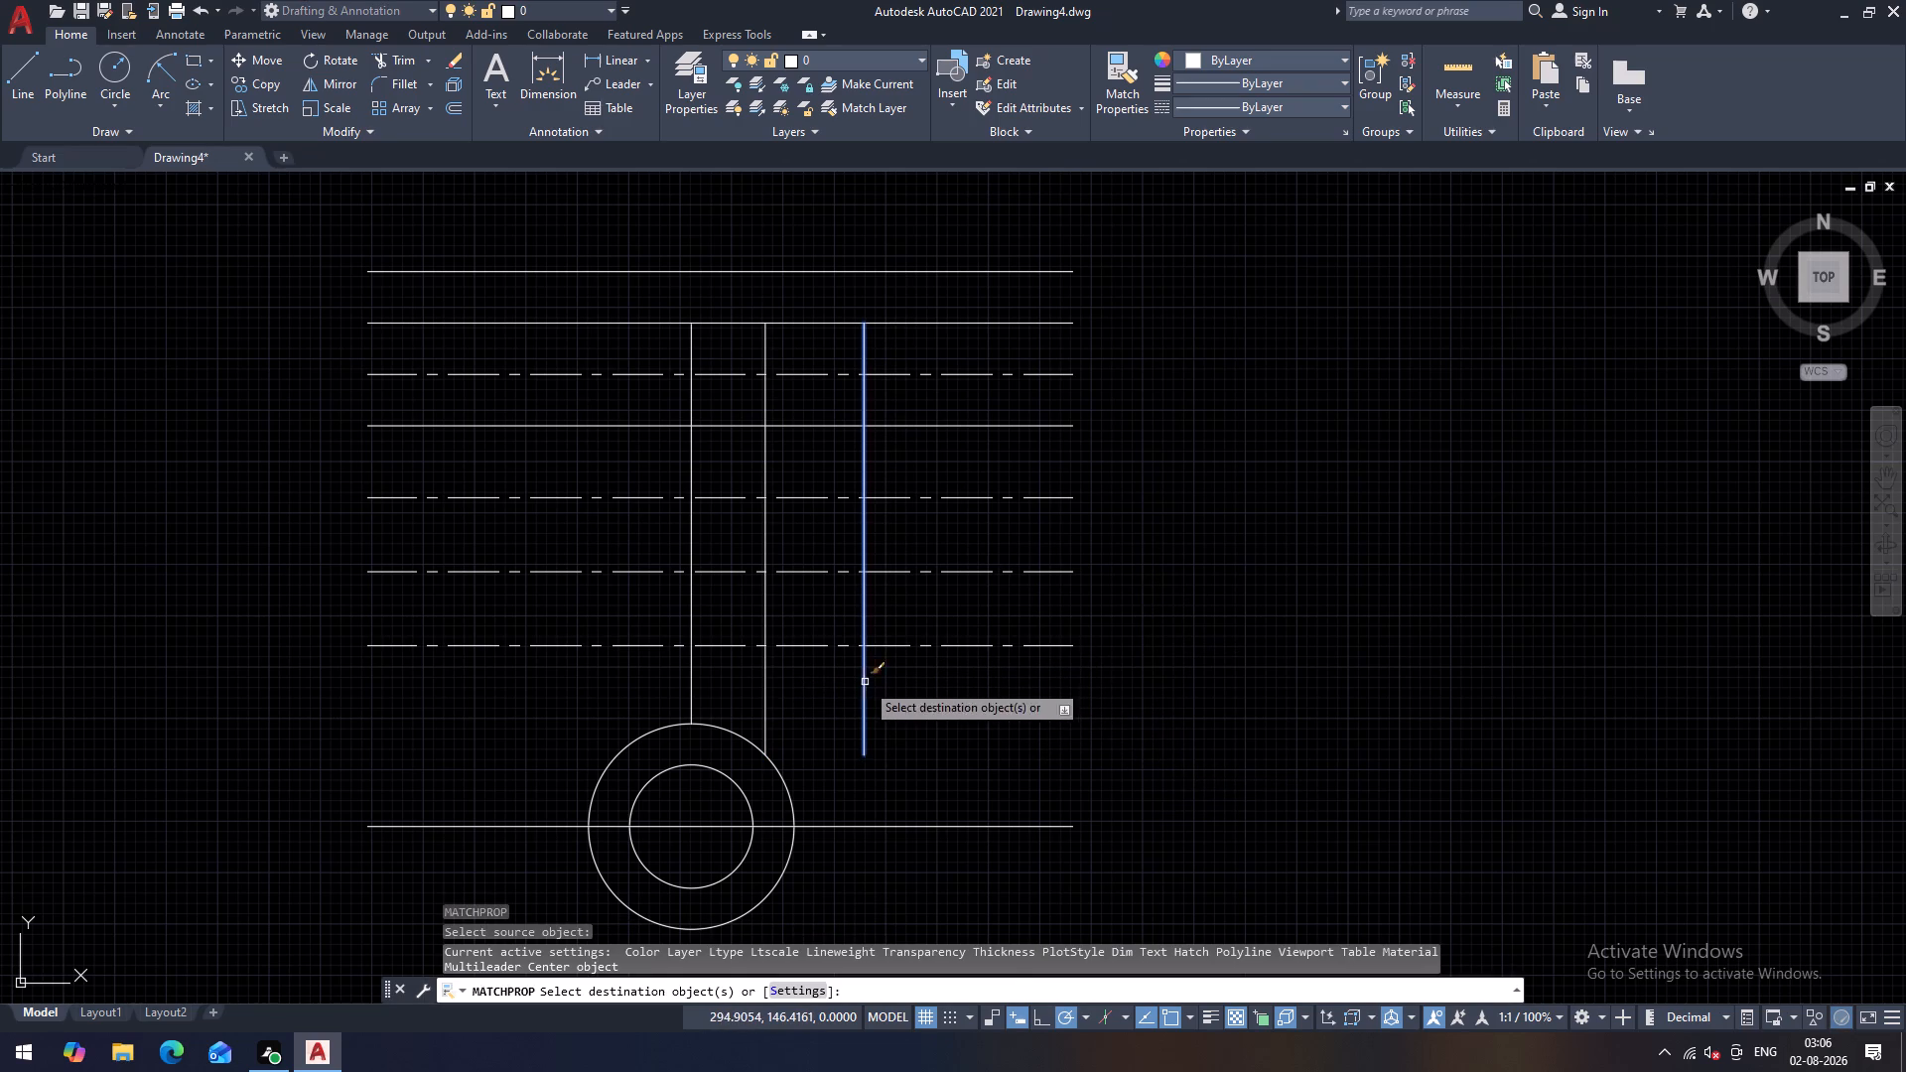
pyautogui.click(932, 643)
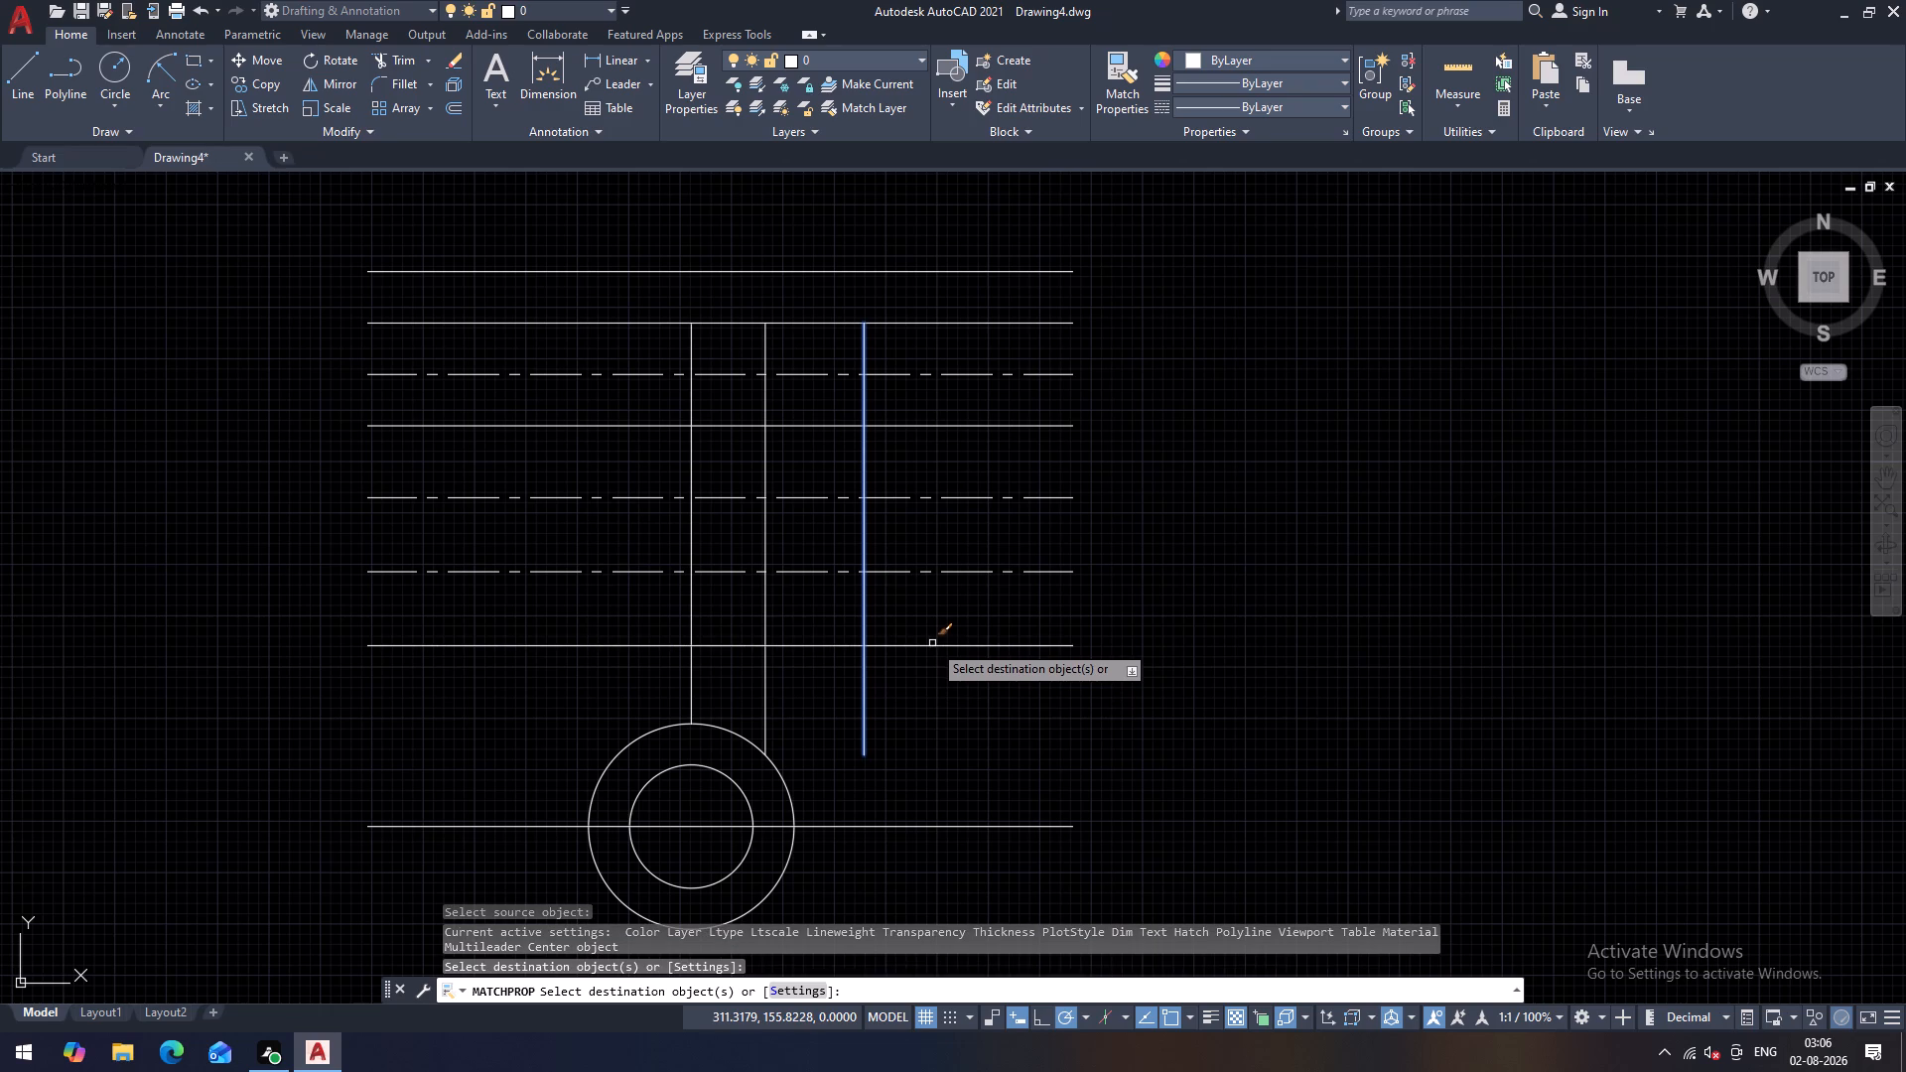
pyautogui.click(951, 574)
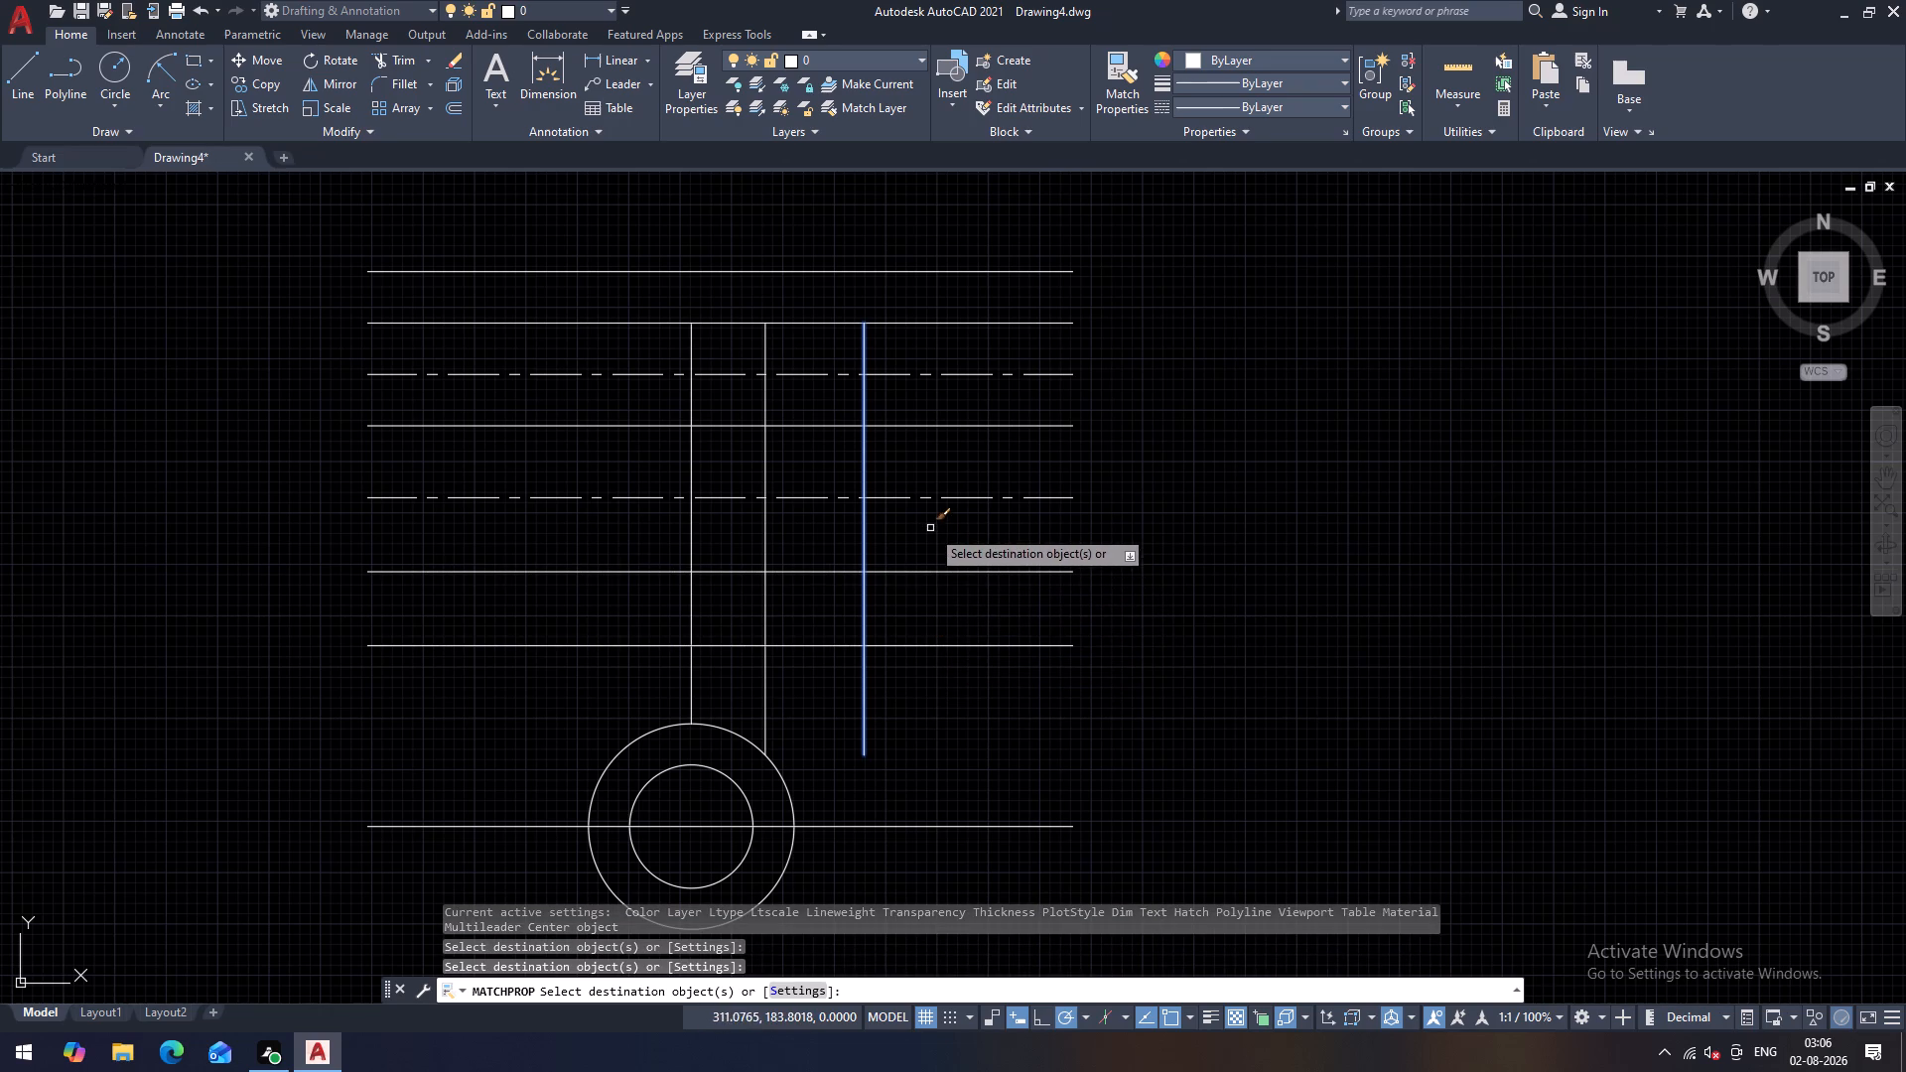
pyautogui.click(958, 495)
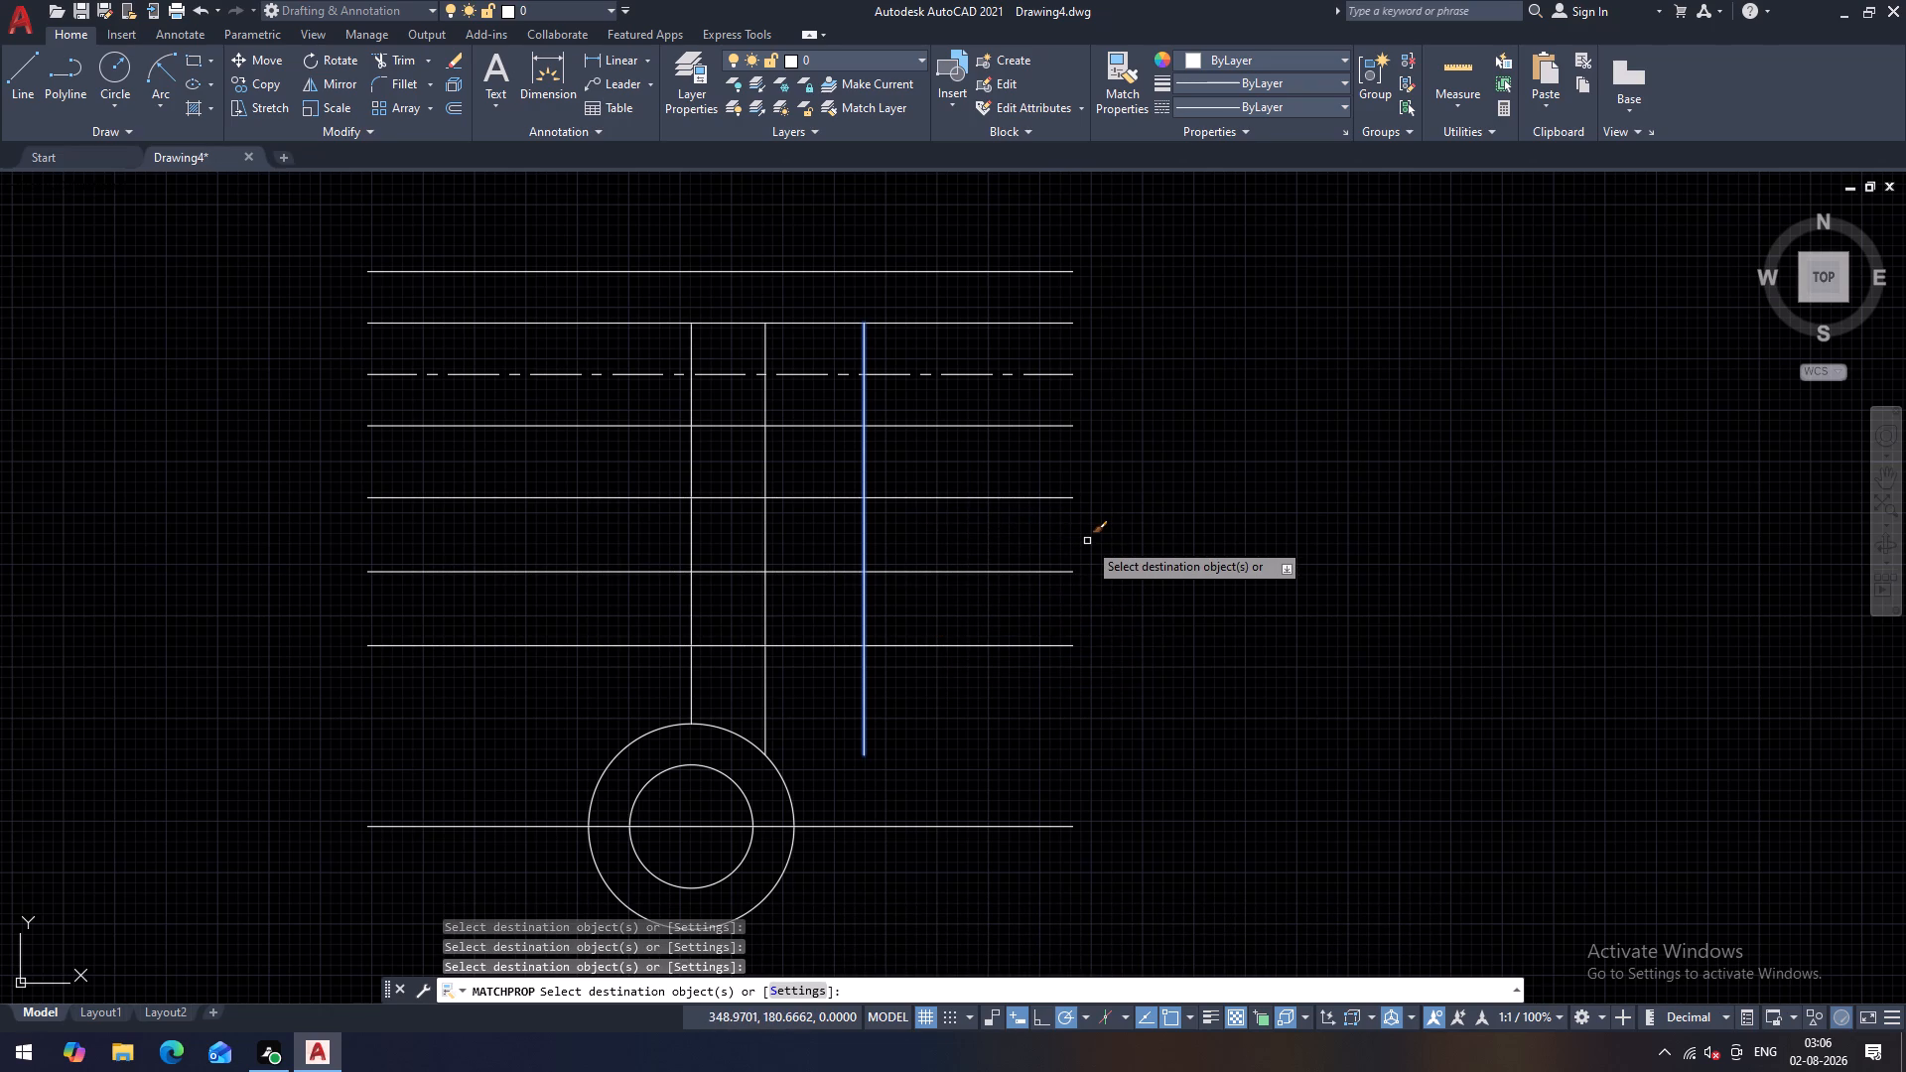
pyautogui.press('Escape')
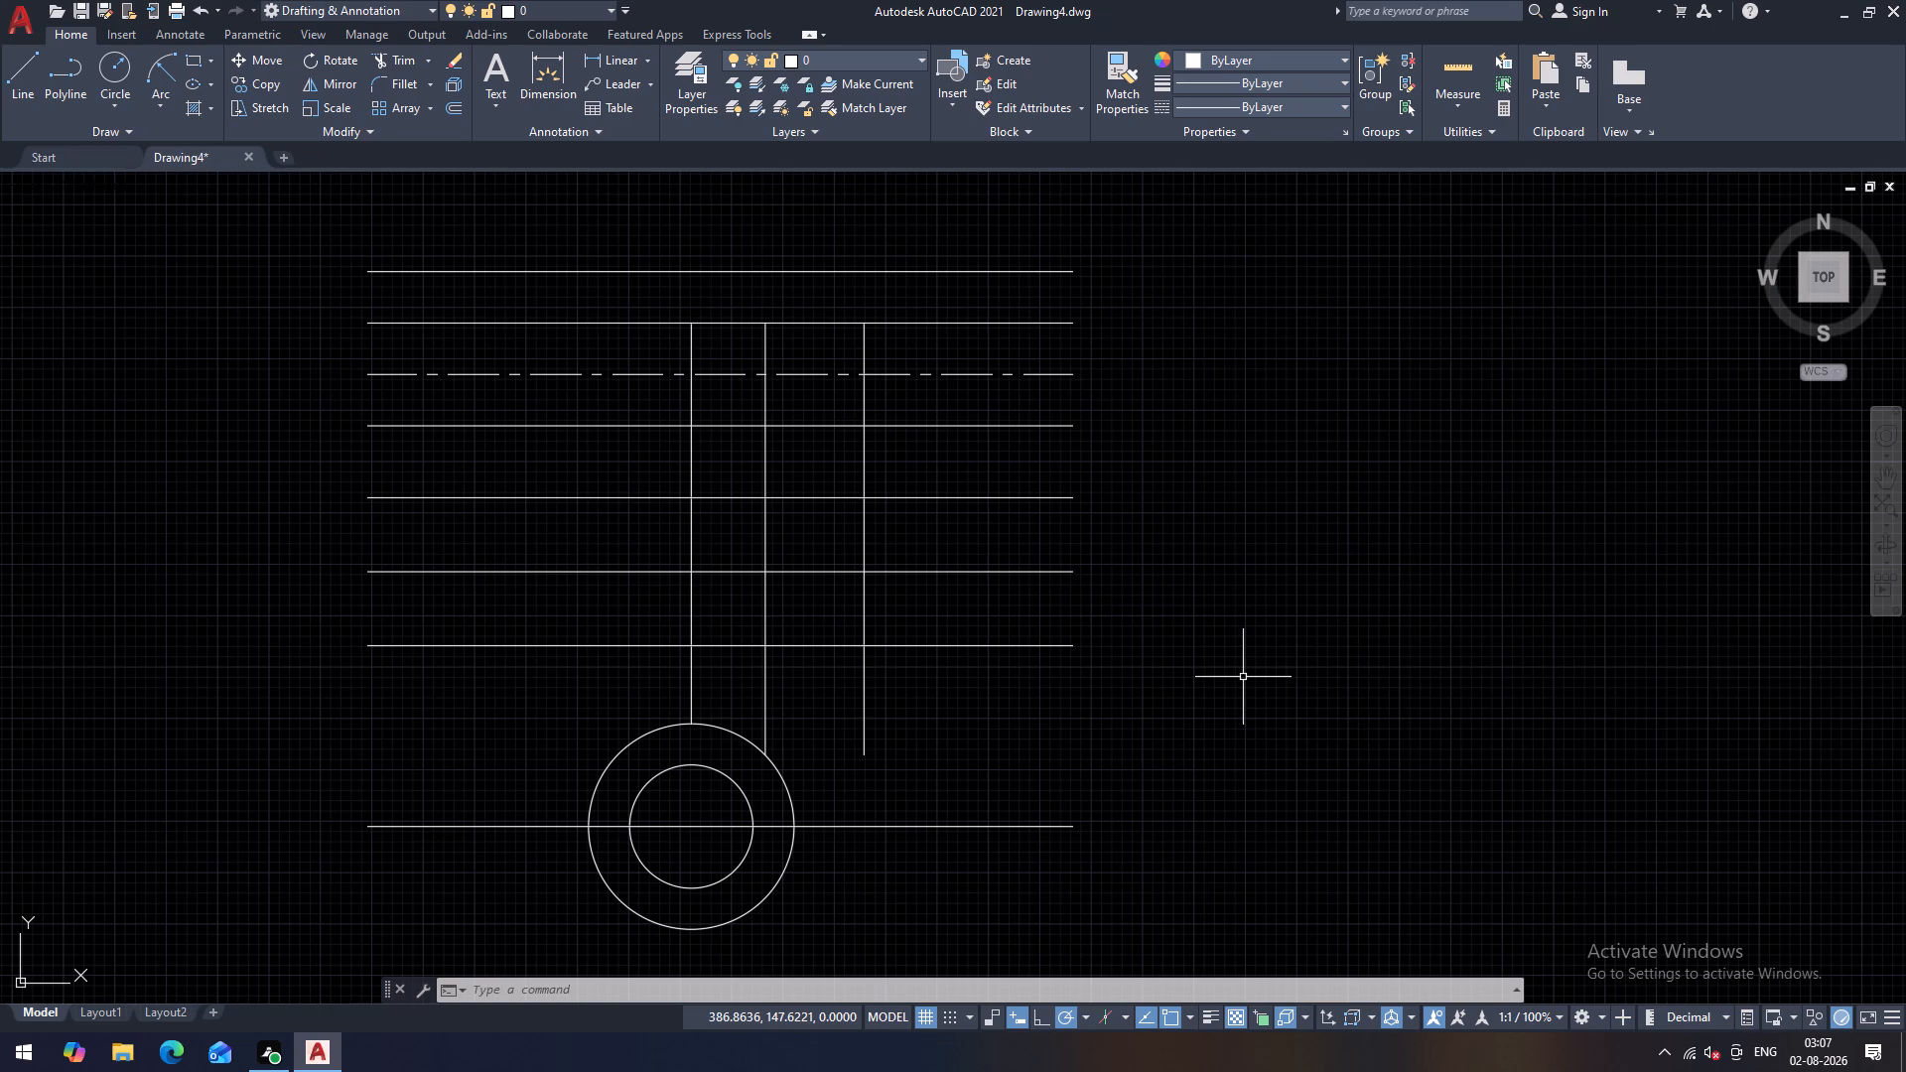
# Trim the geometry right of the second vertical, keeping only the 24-wide tab between the two lowest offset copies, and remove the uppermost horizontal line.
pyautogui.press('Escape')
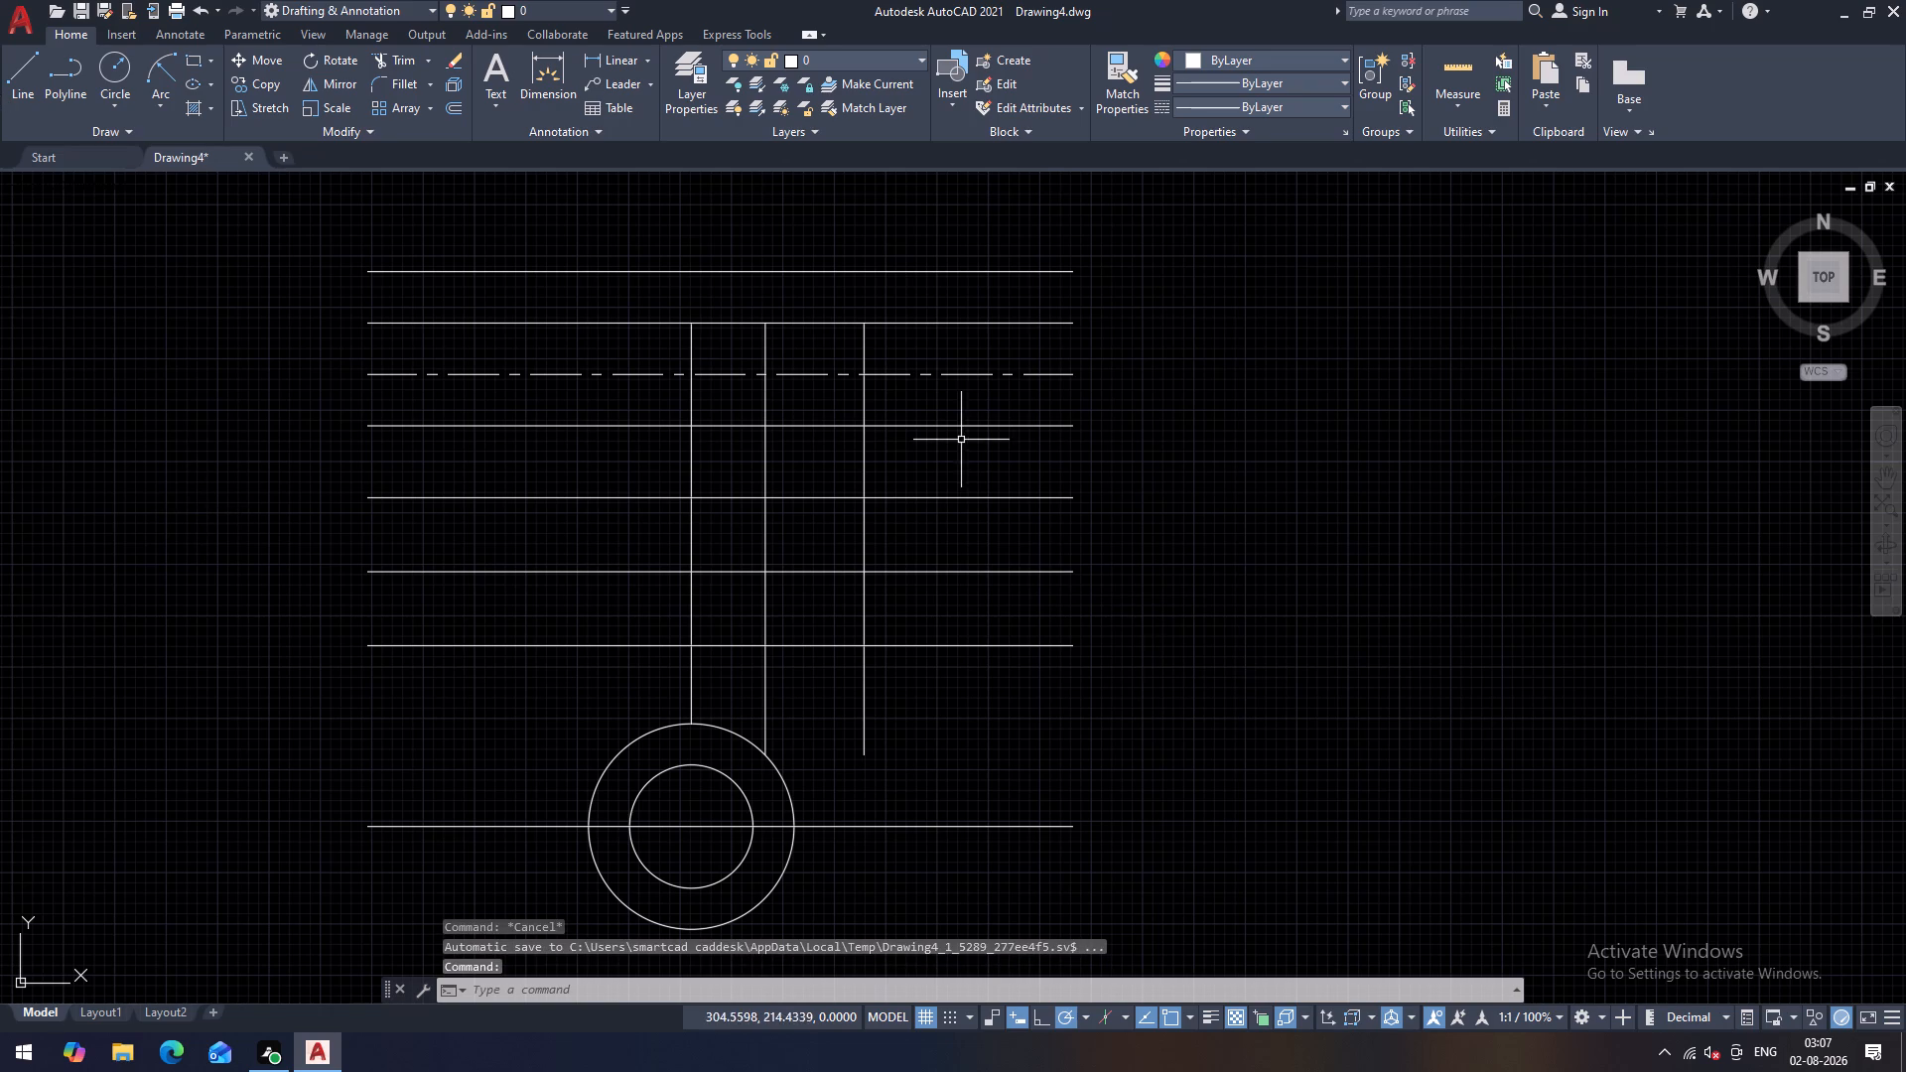
pyautogui.write('tr')
pyautogui.press('space')
pyautogui.press('space')
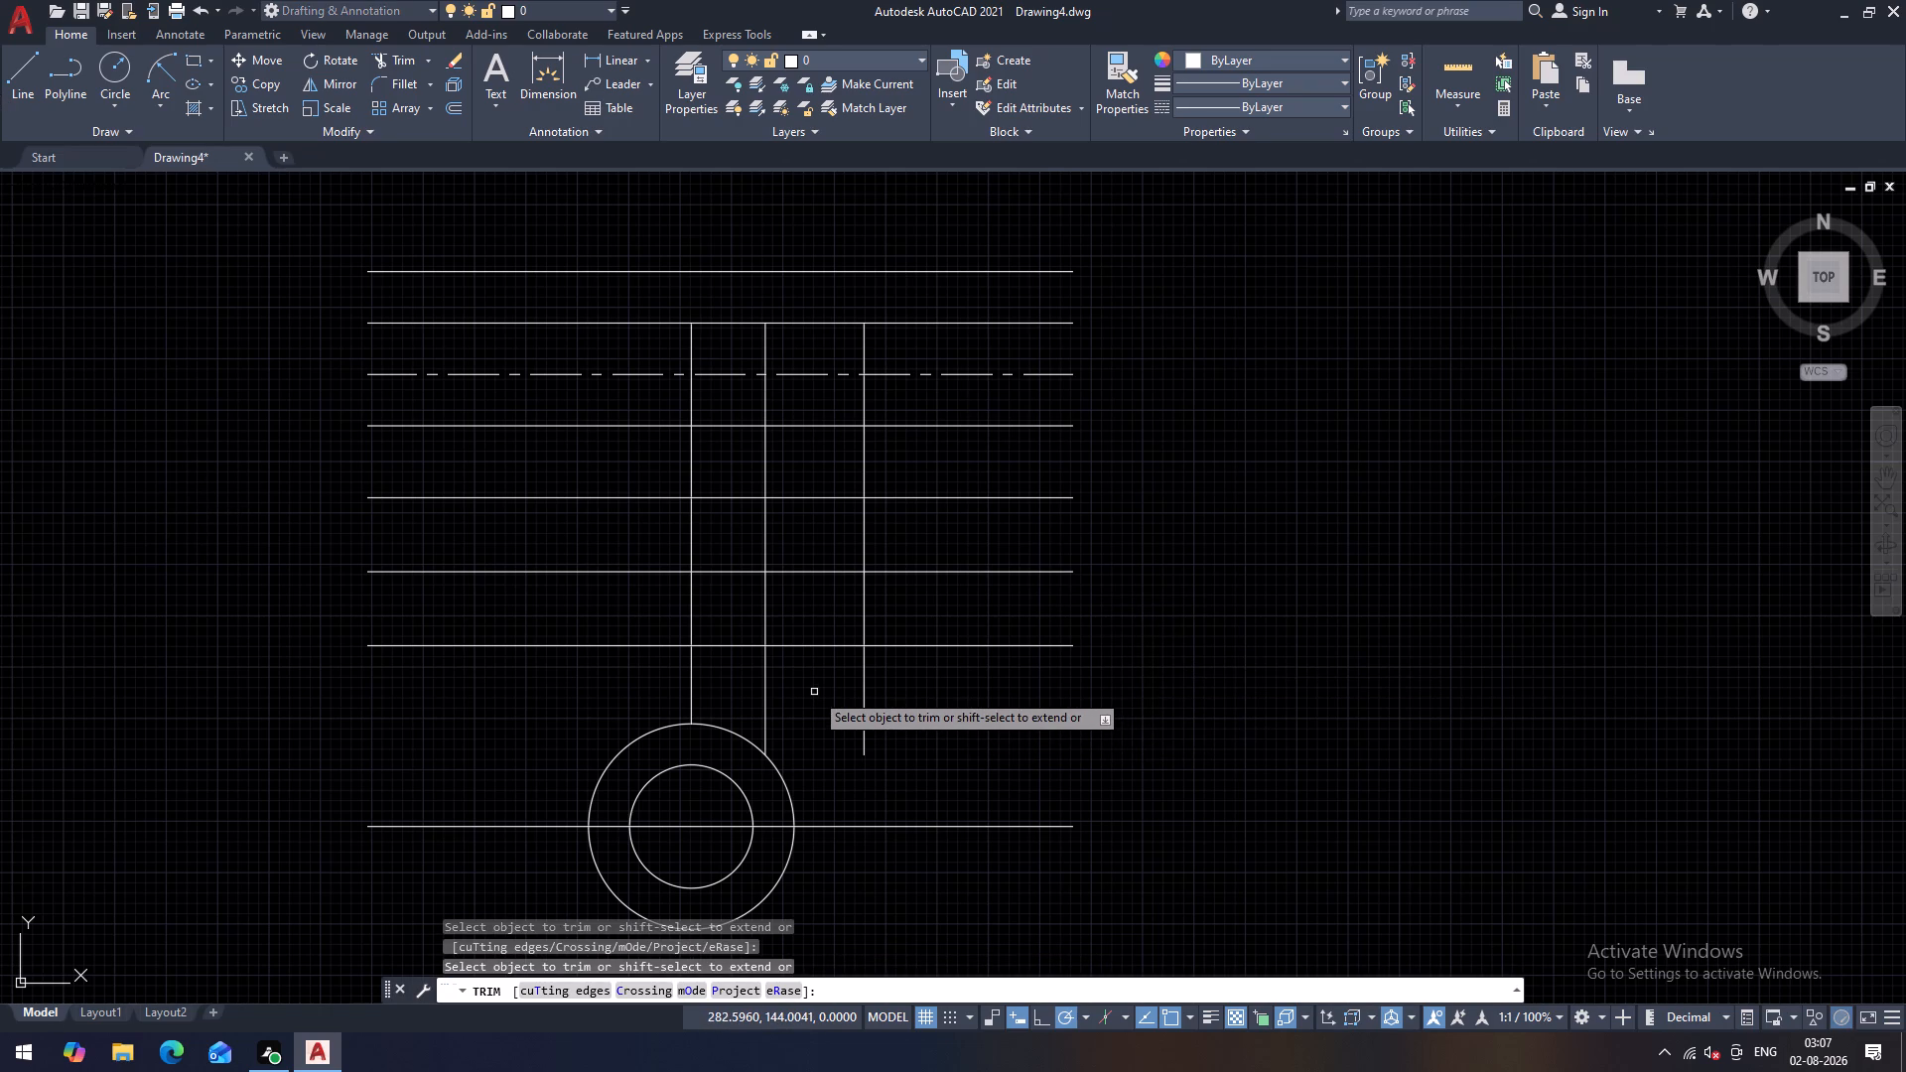
pyautogui.moveTo(814, 692); pyautogui.dragTo(1026, 550)
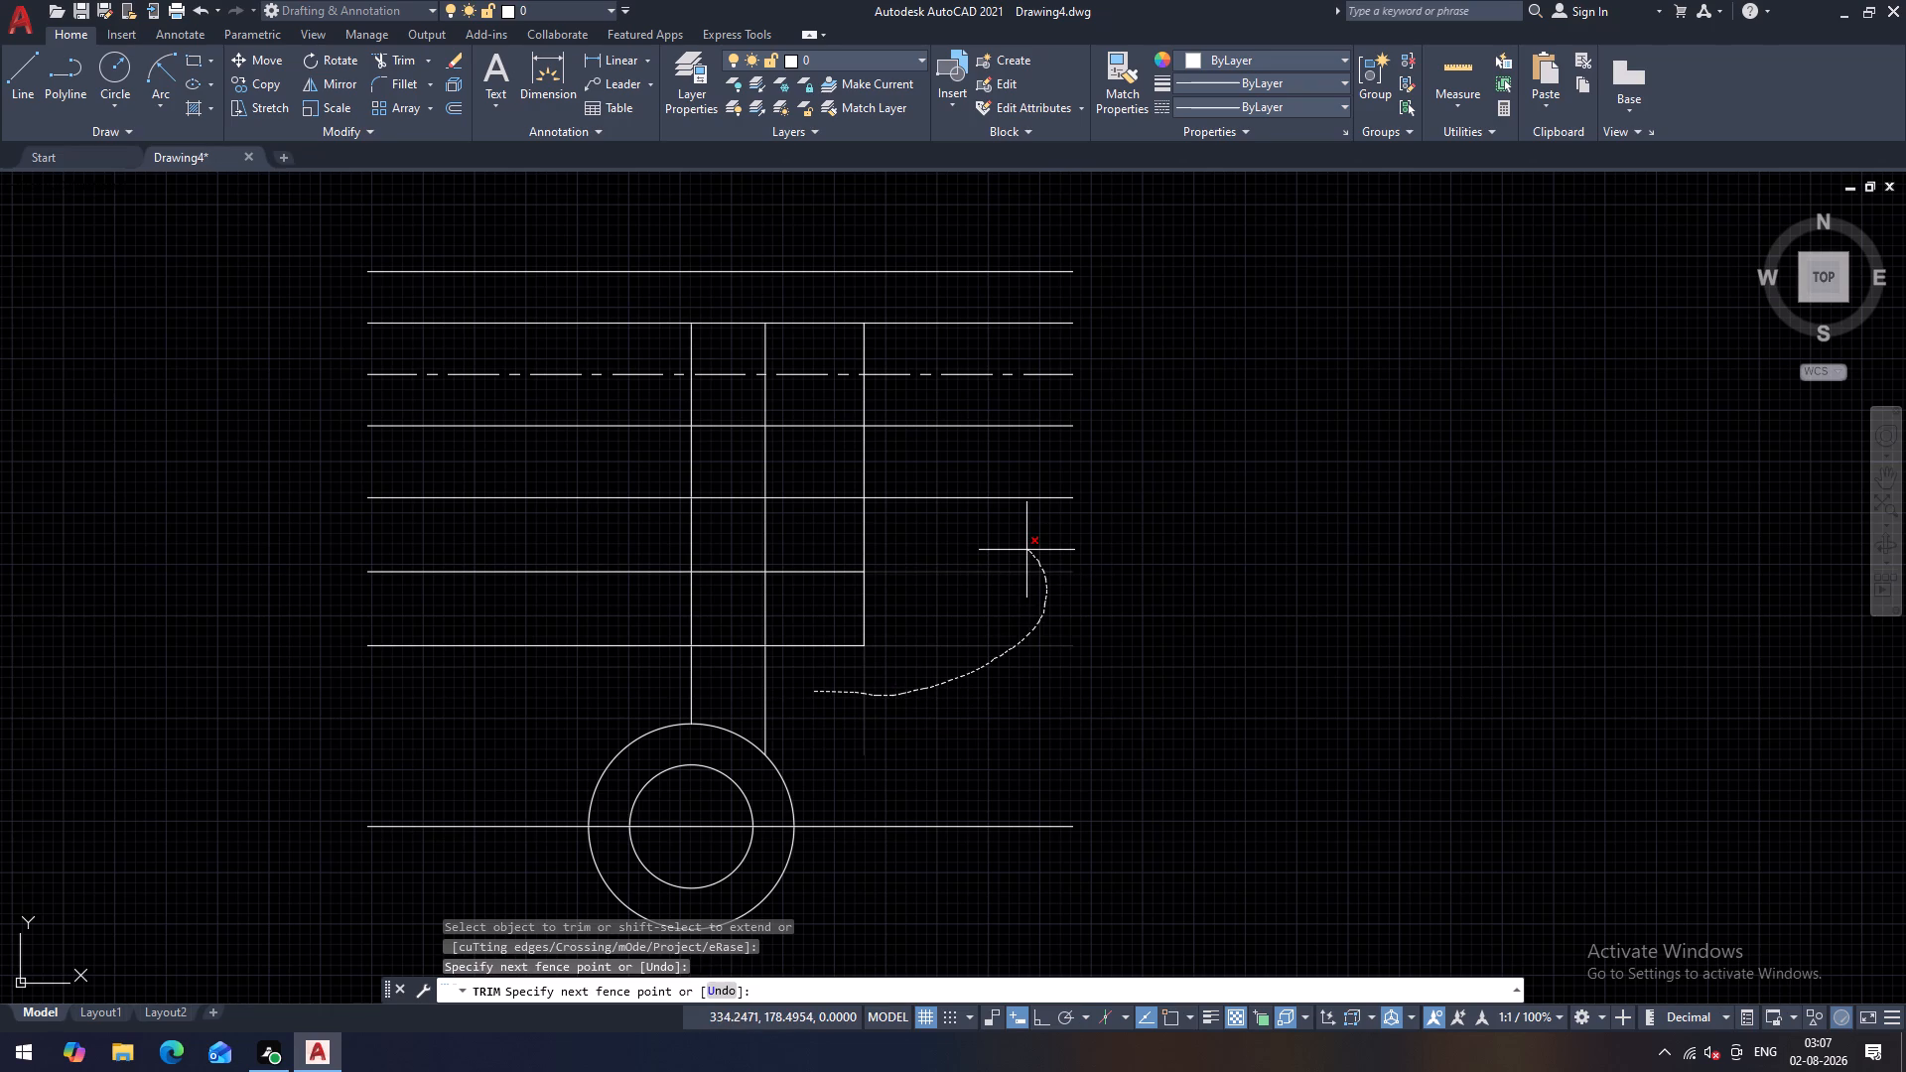
pyautogui.moveTo(1026, 550); pyautogui.dragTo(1007, 551)
pyautogui.moveTo(1007, 551); pyautogui.dragTo(864, 533)
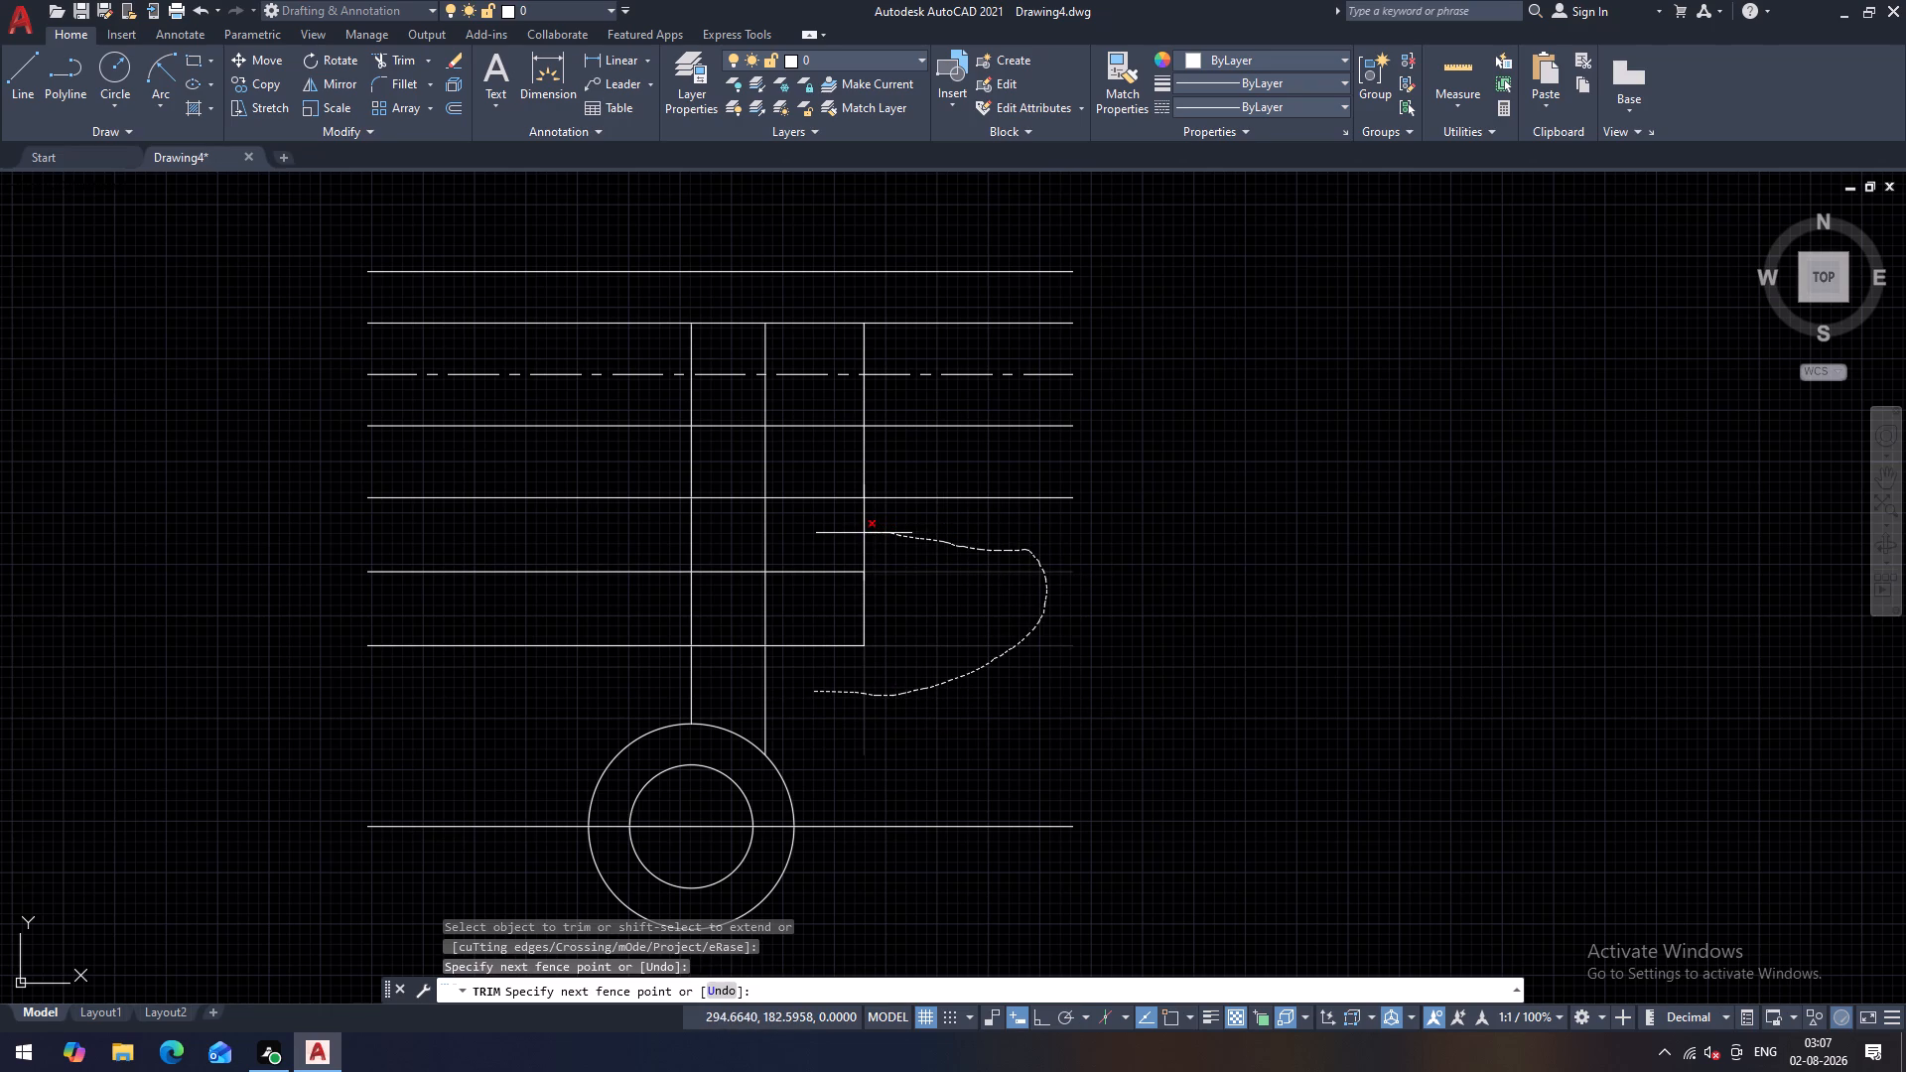
pyautogui.moveTo(864, 533); pyautogui.dragTo(840, 529)
pyautogui.moveTo(840, 529); pyautogui.dragTo(821, 507)
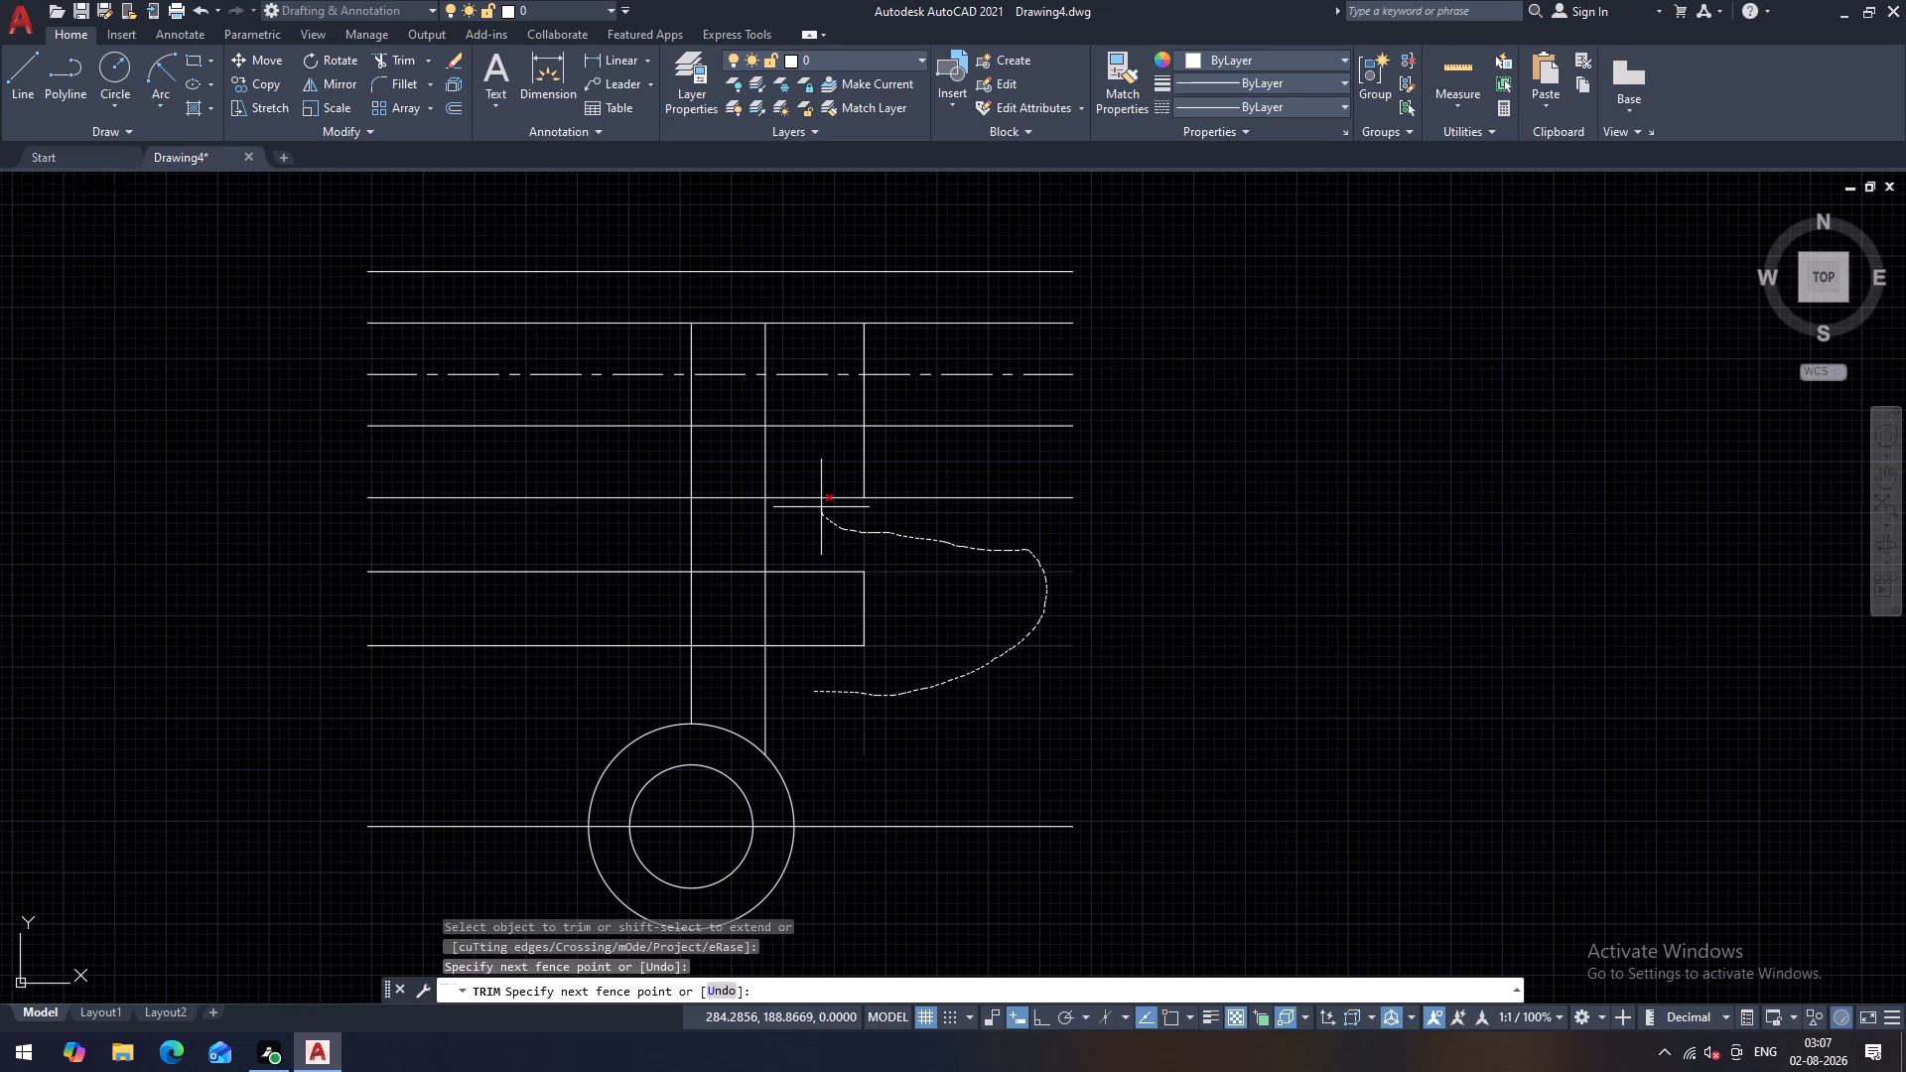
pyautogui.moveTo(821, 507); pyautogui.dragTo(930, 321)
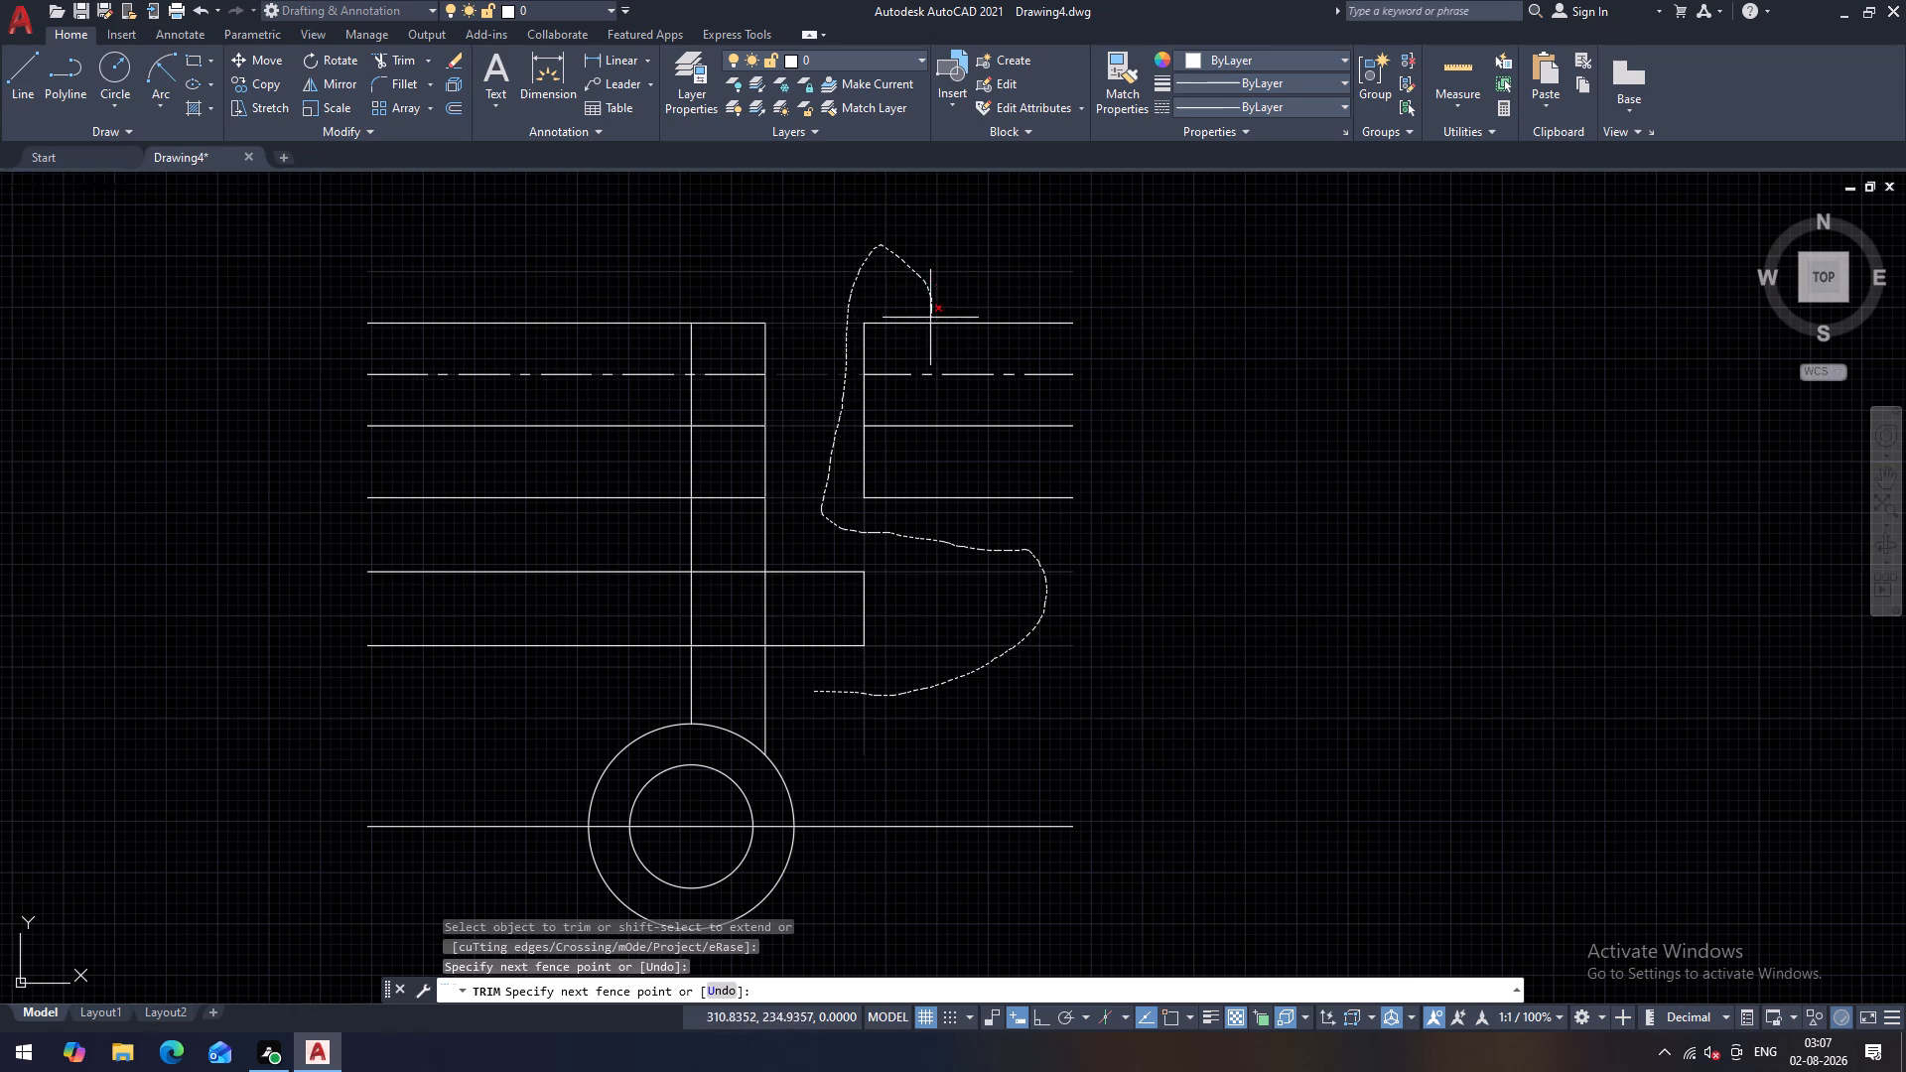
pyautogui.moveTo(930, 321); pyautogui.dragTo(962, 542)
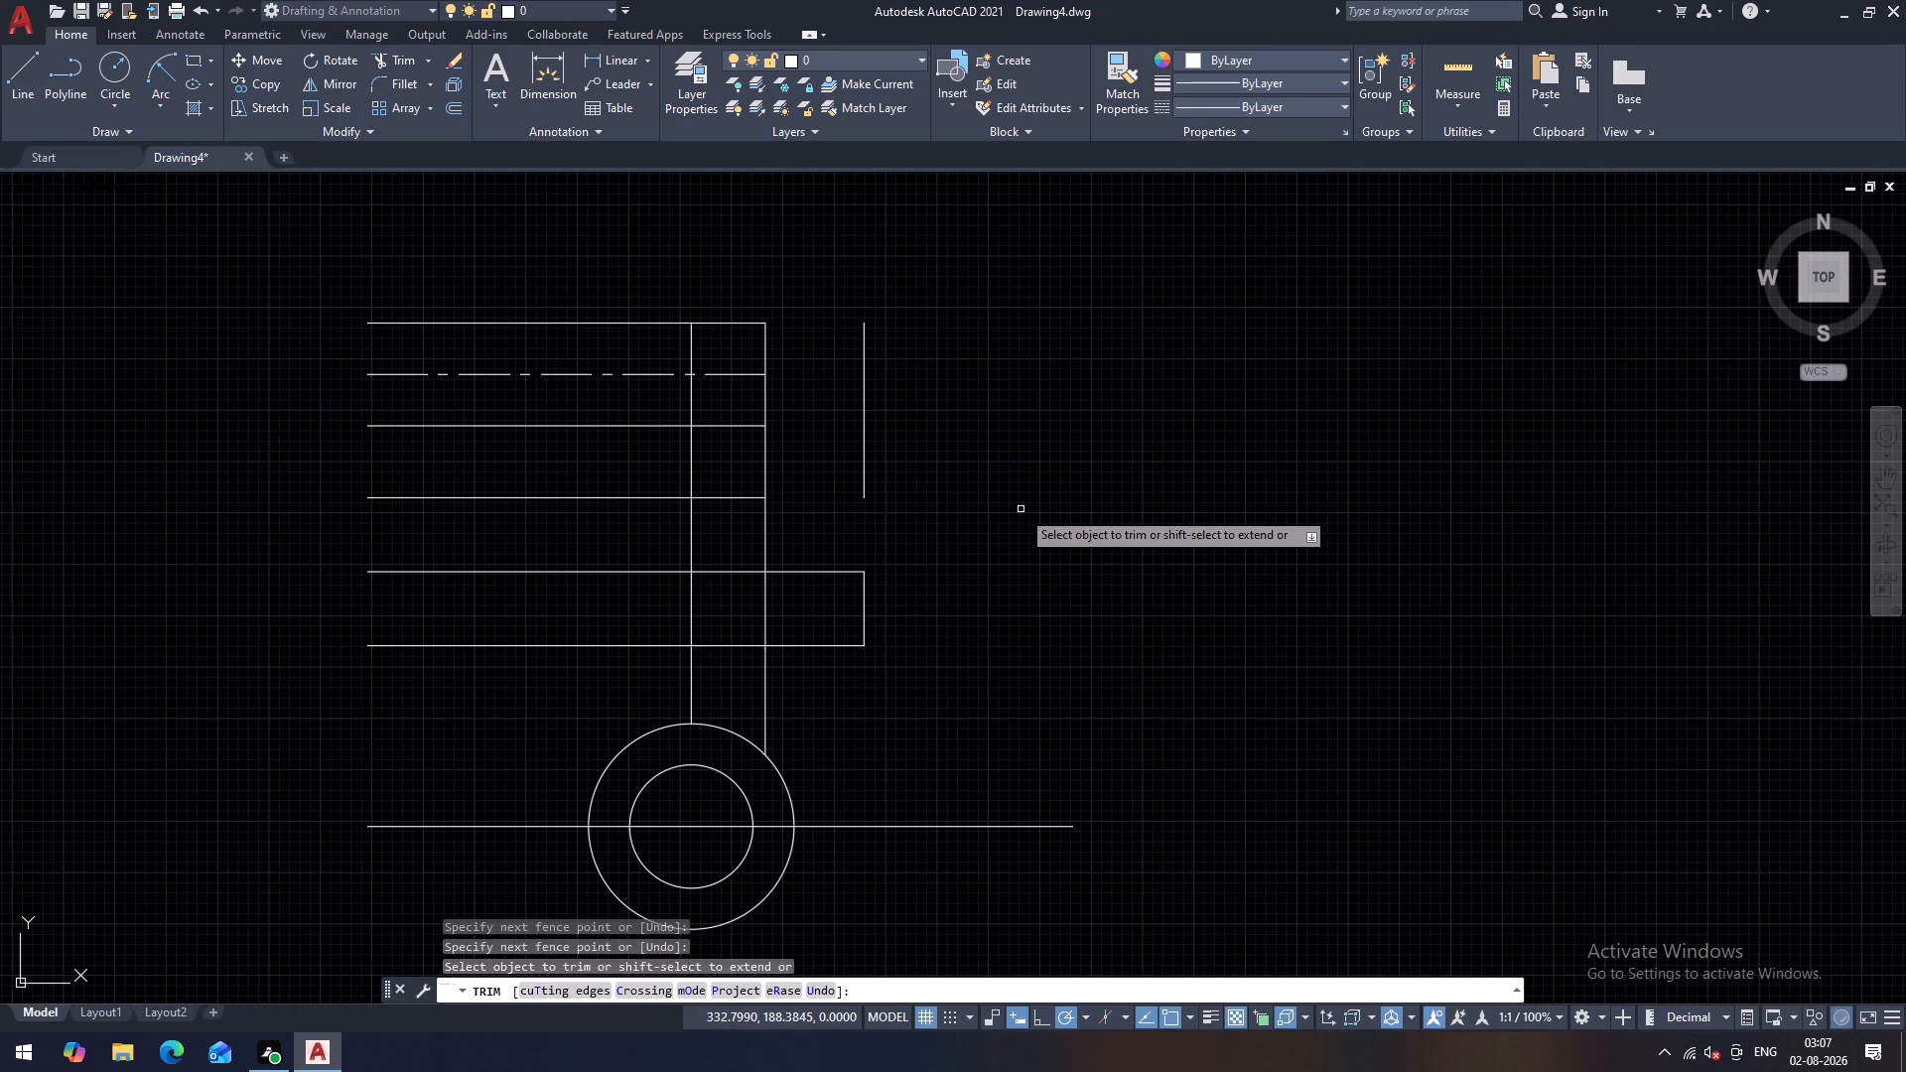
pyautogui.click(861, 447)
pyautogui.click(884, 445)
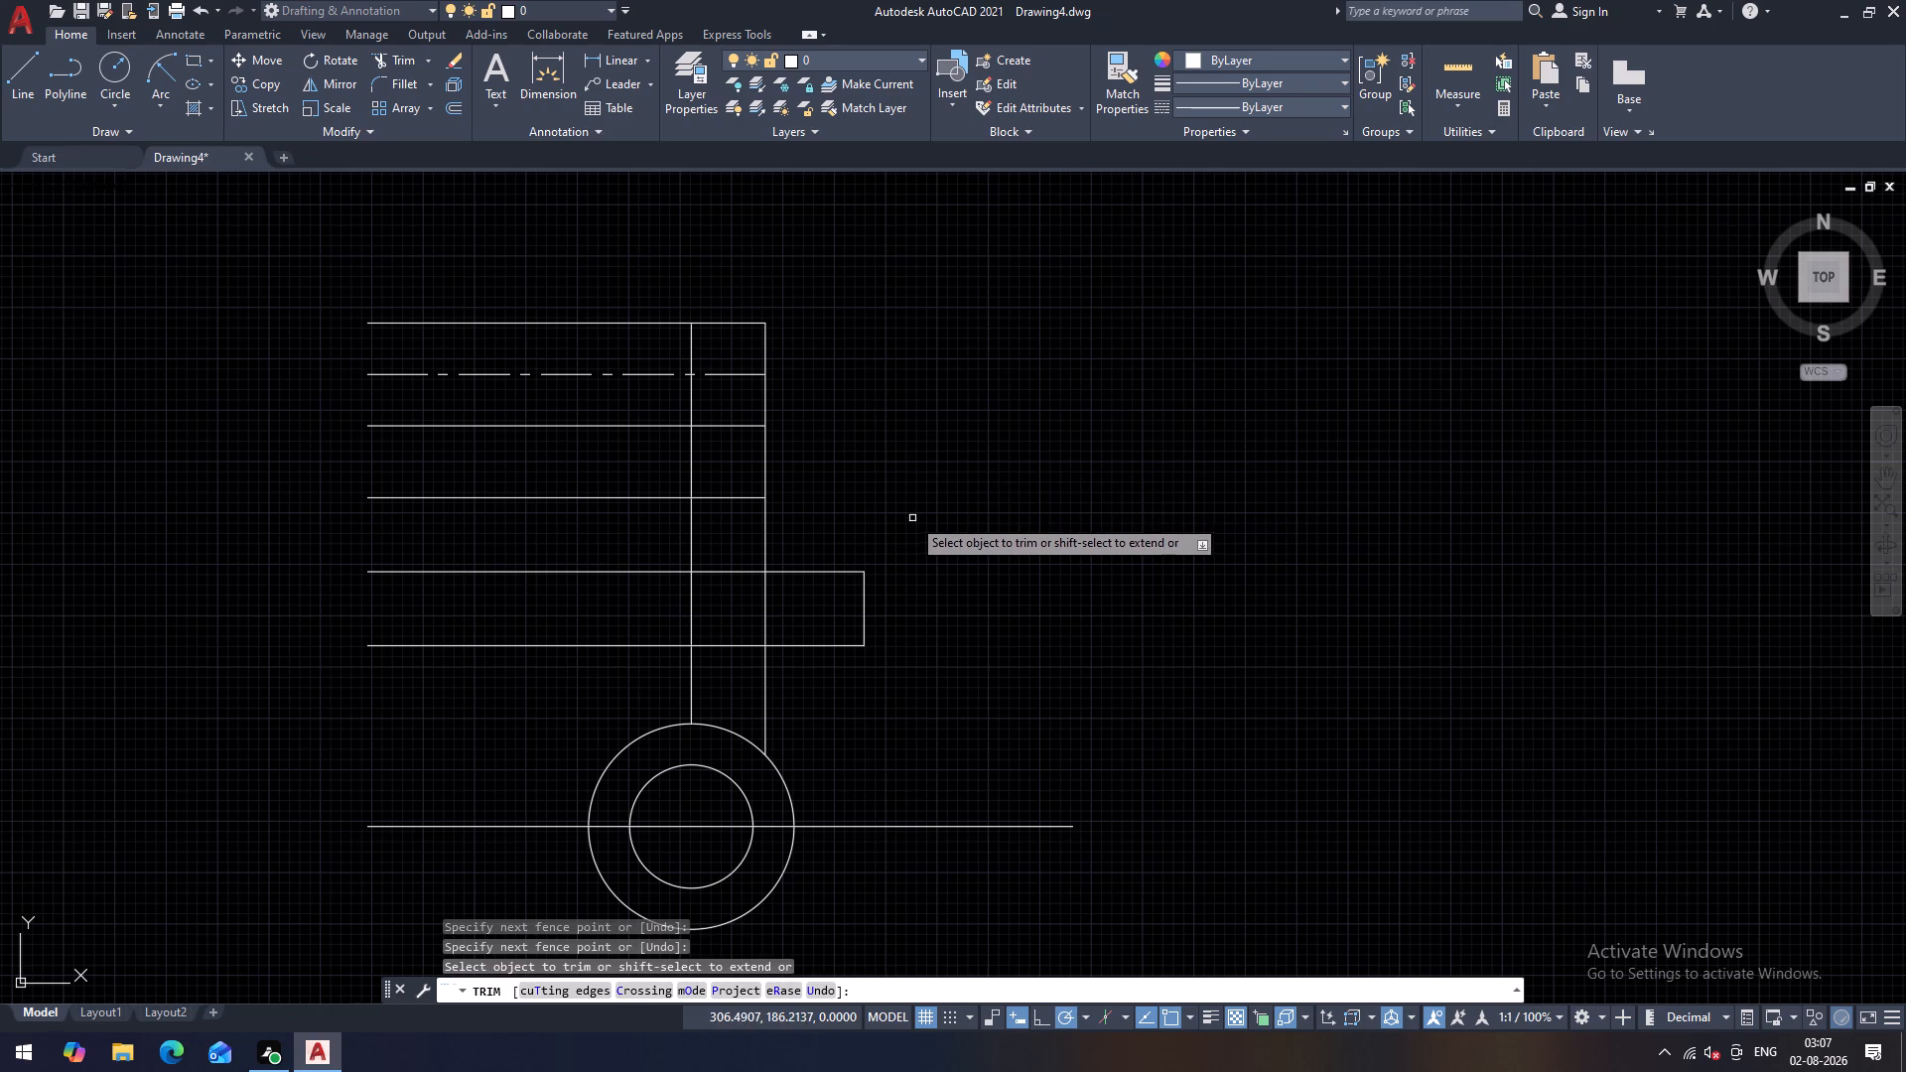
pyautogui.moveTo(949, 512); pyautogui.dragTo(1048, 496, button='middle')
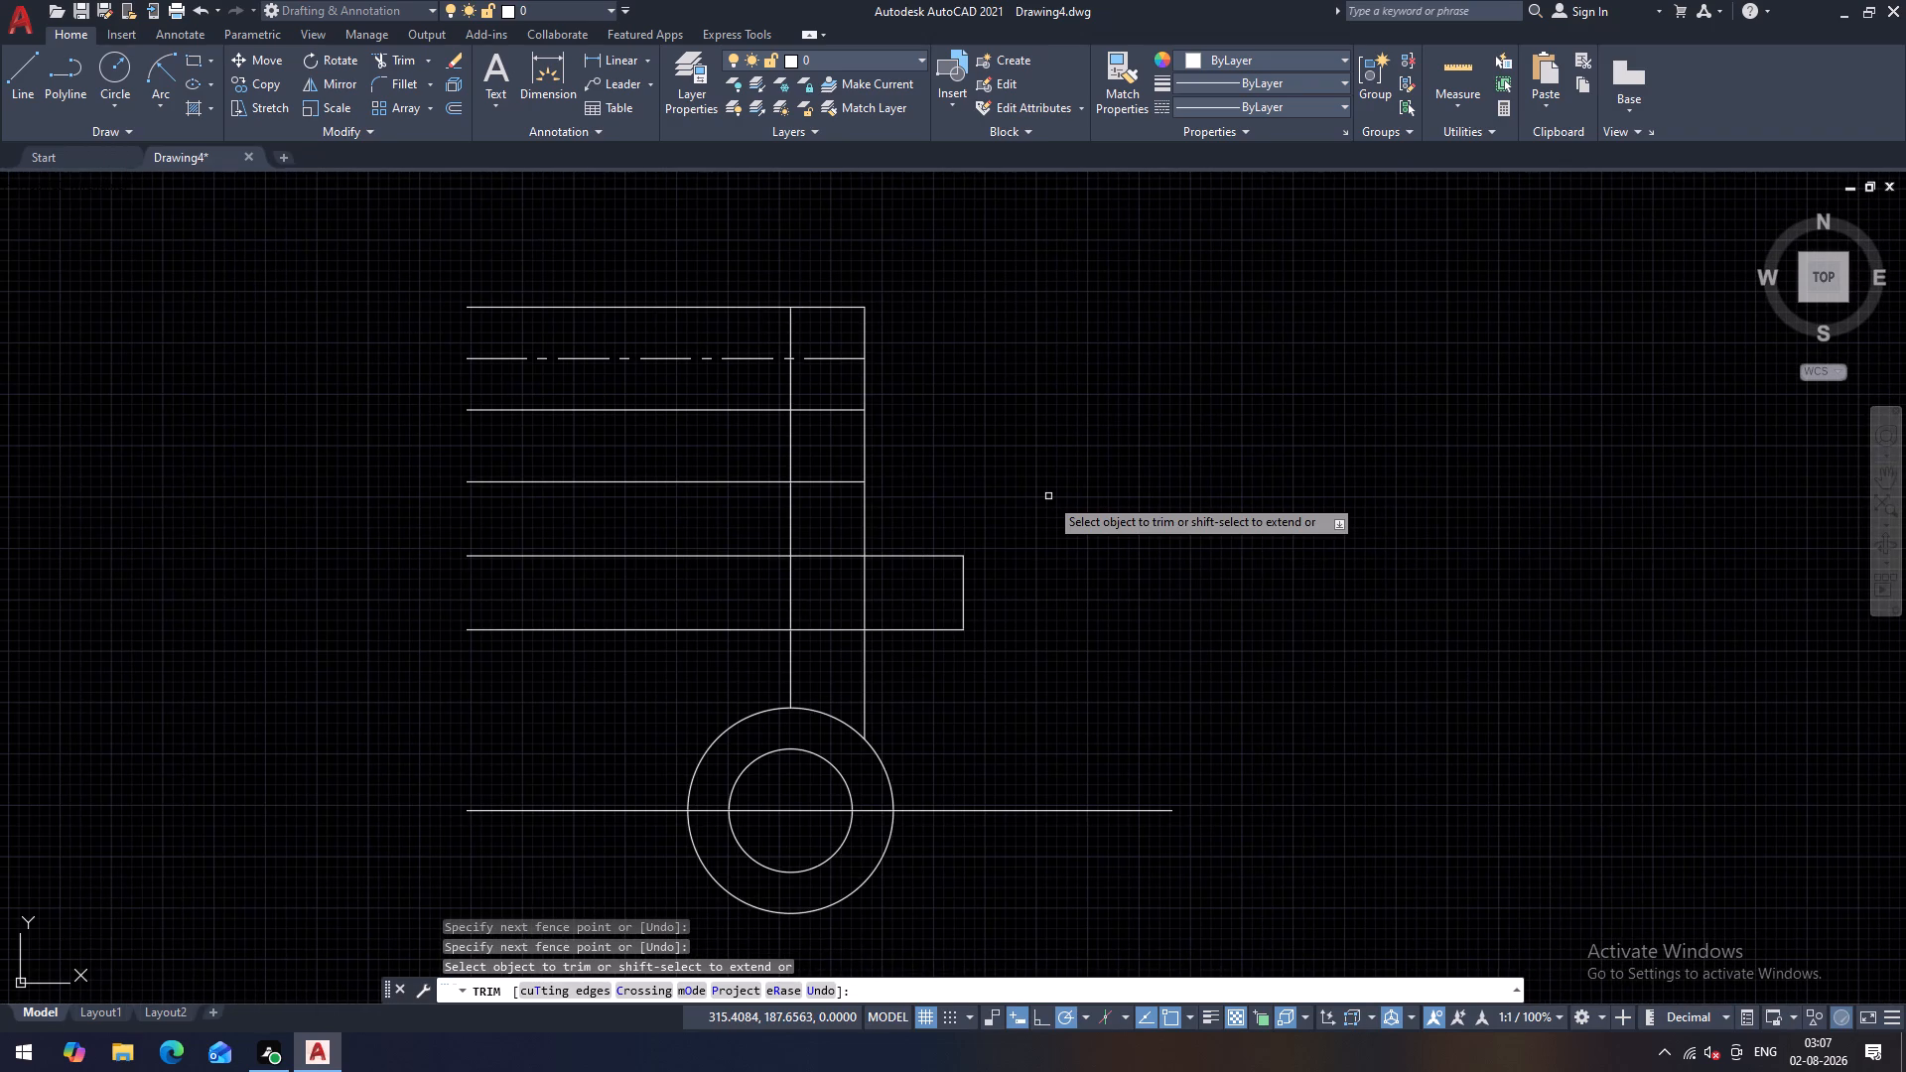
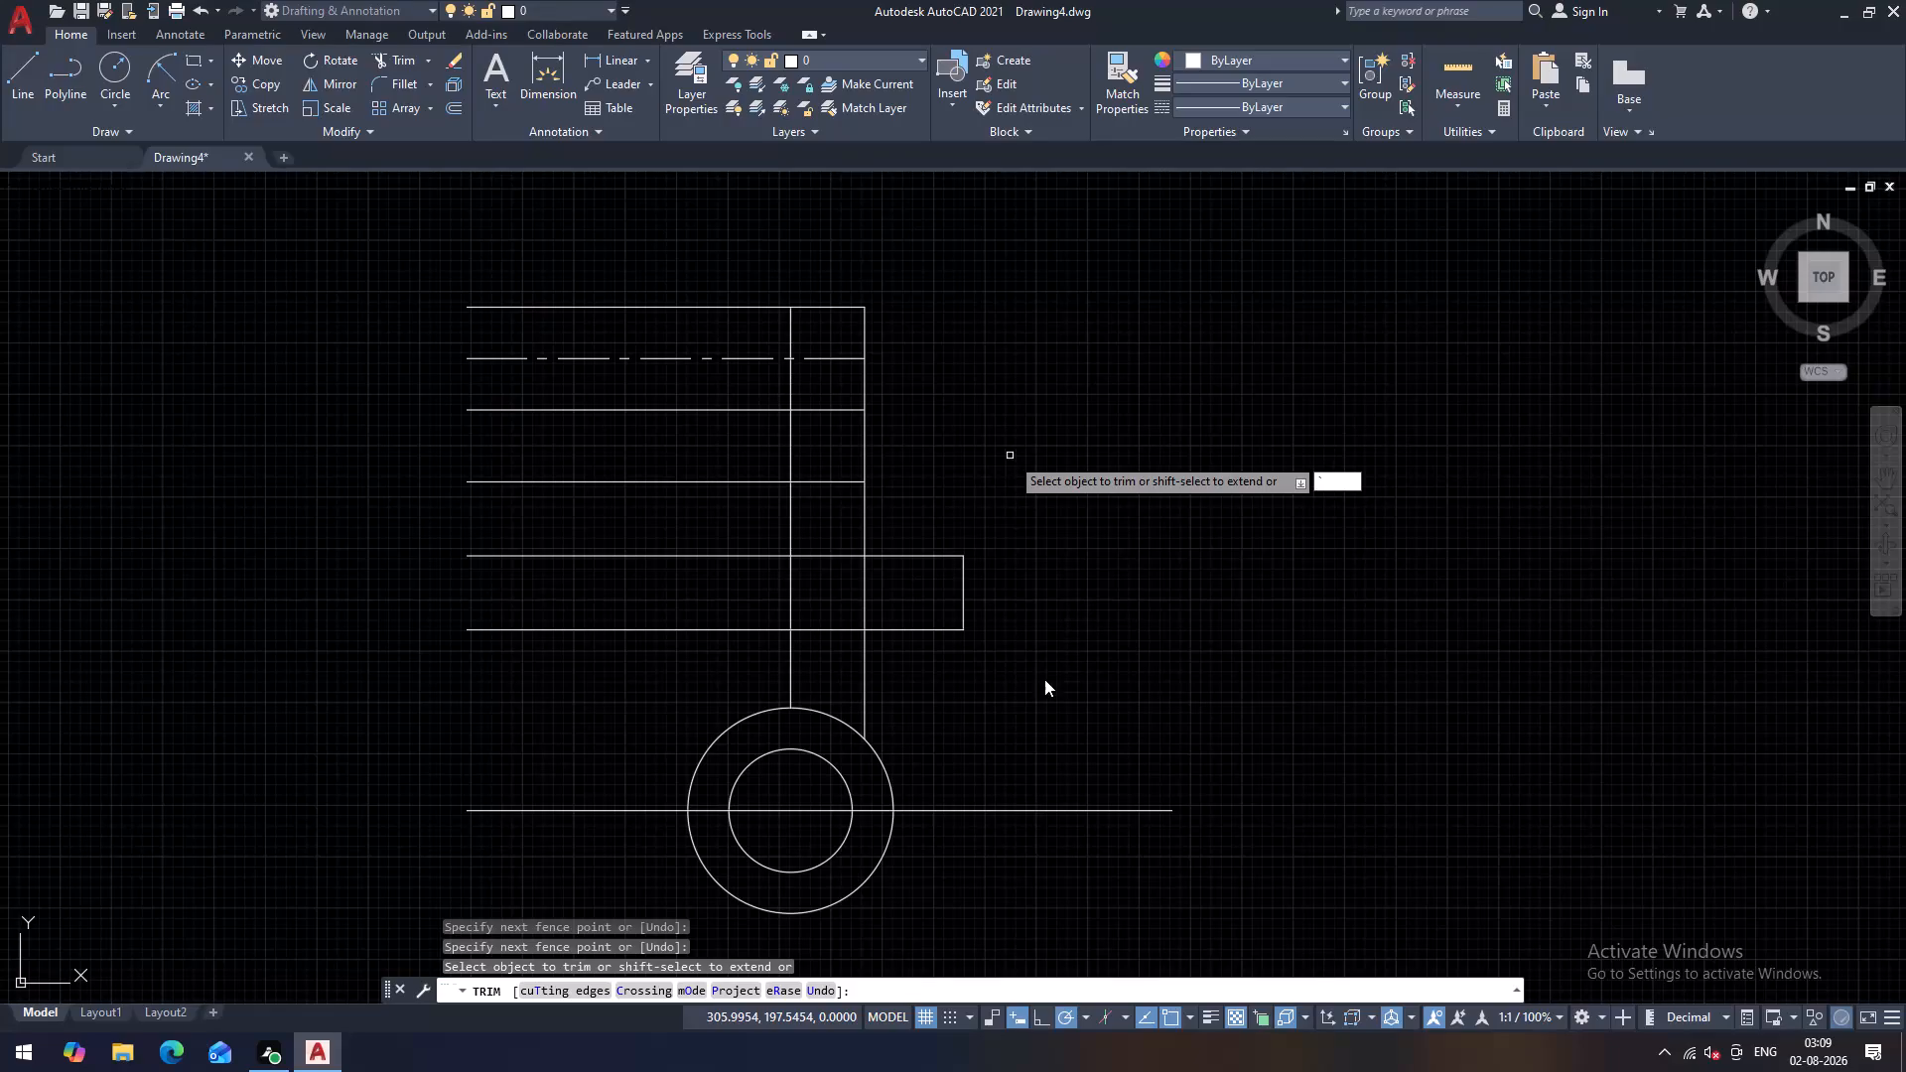
# Match the properties of the dash-dot centre line onto the horizontal line directly below it.
pyautogui.press('`')
pyautogui.press('Escape')
pyautogui.press('Escape')
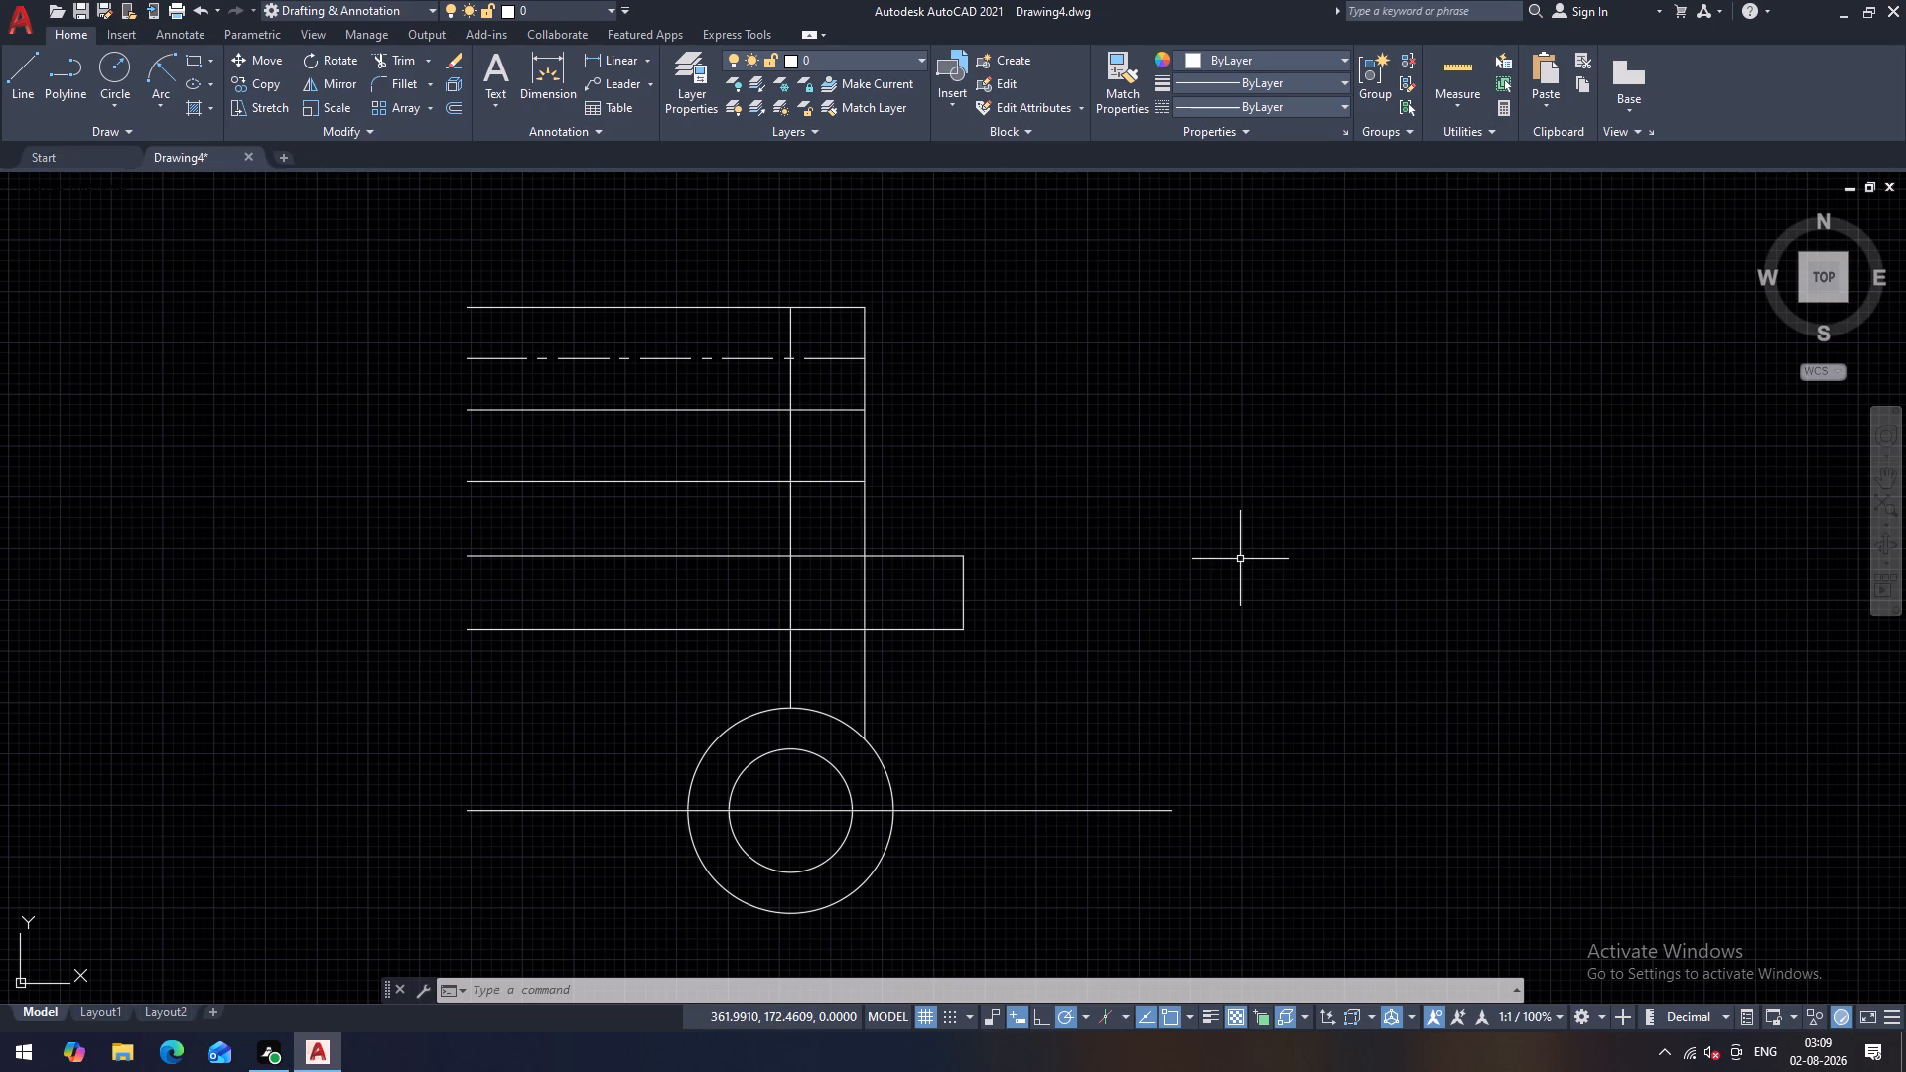
pyautogui.write('ma')
pyautogui.press('space')
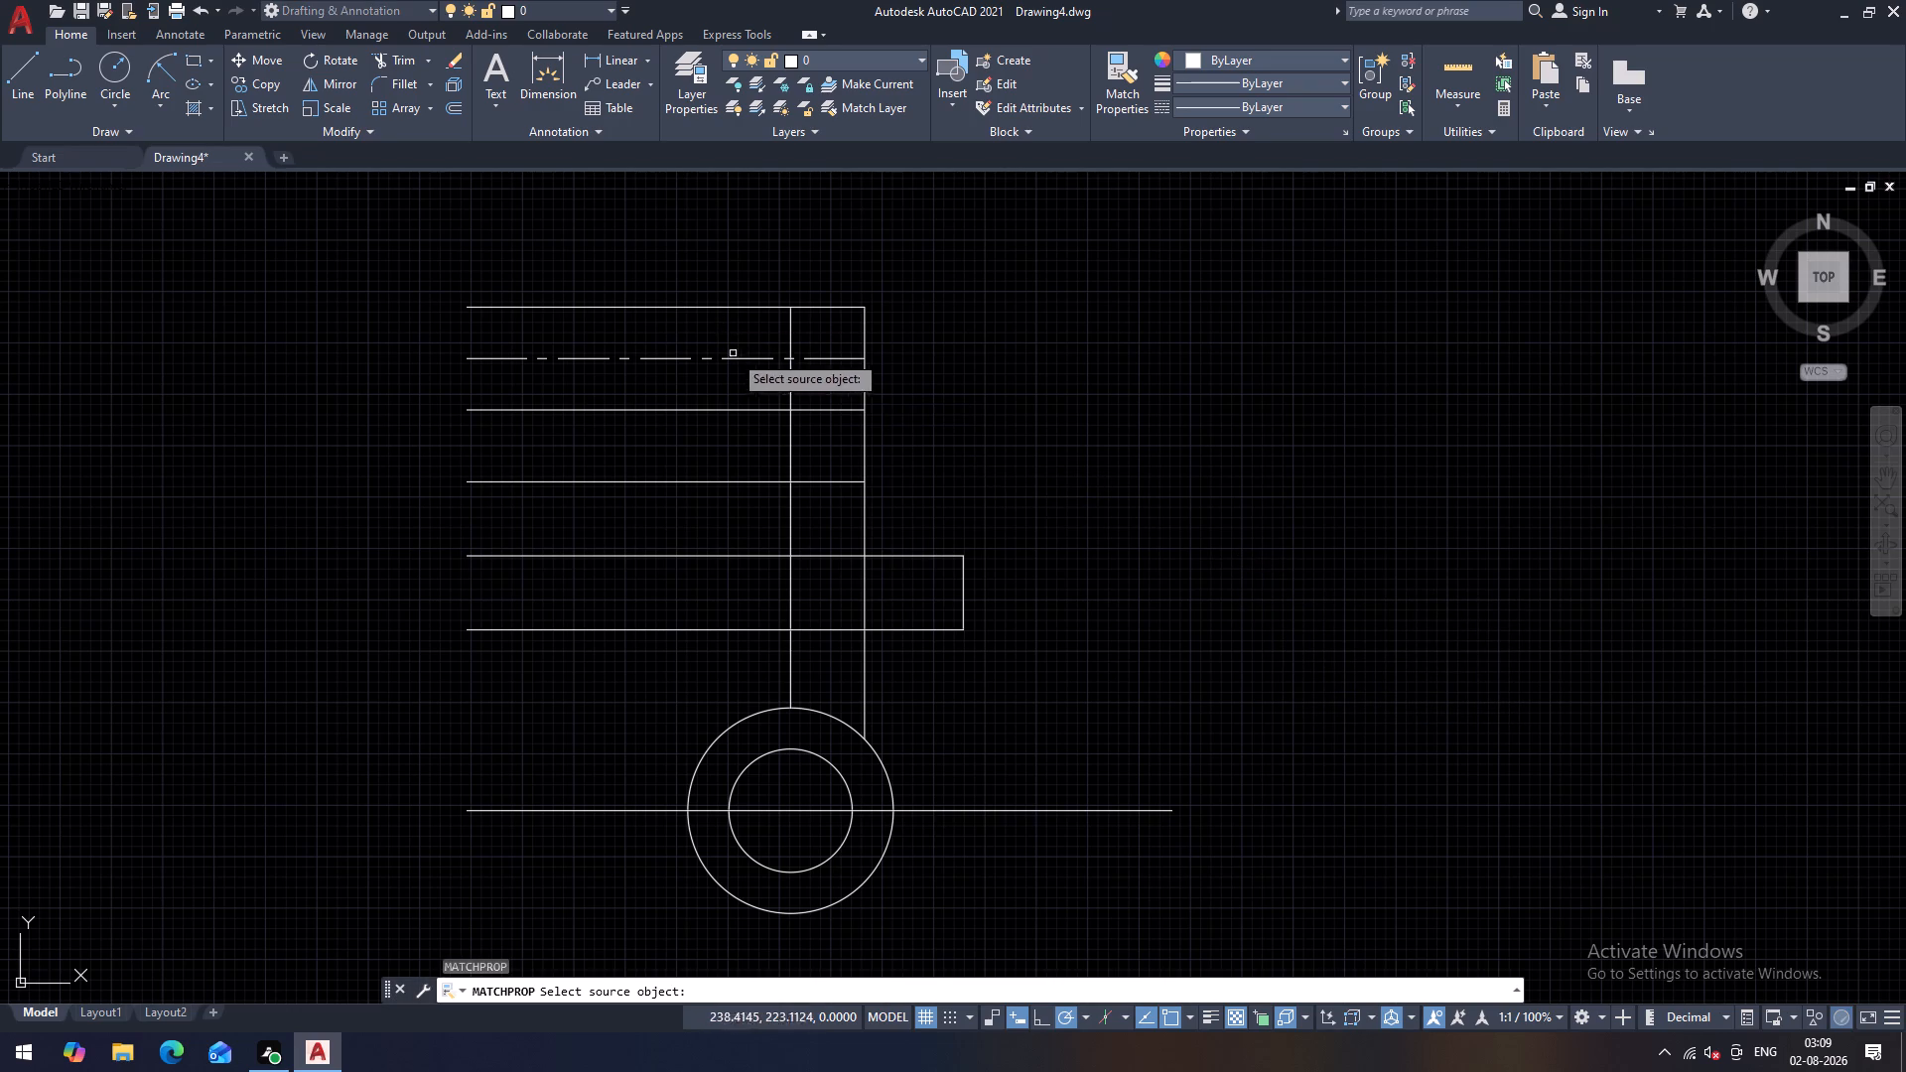
pyautogui.click(833, 480)
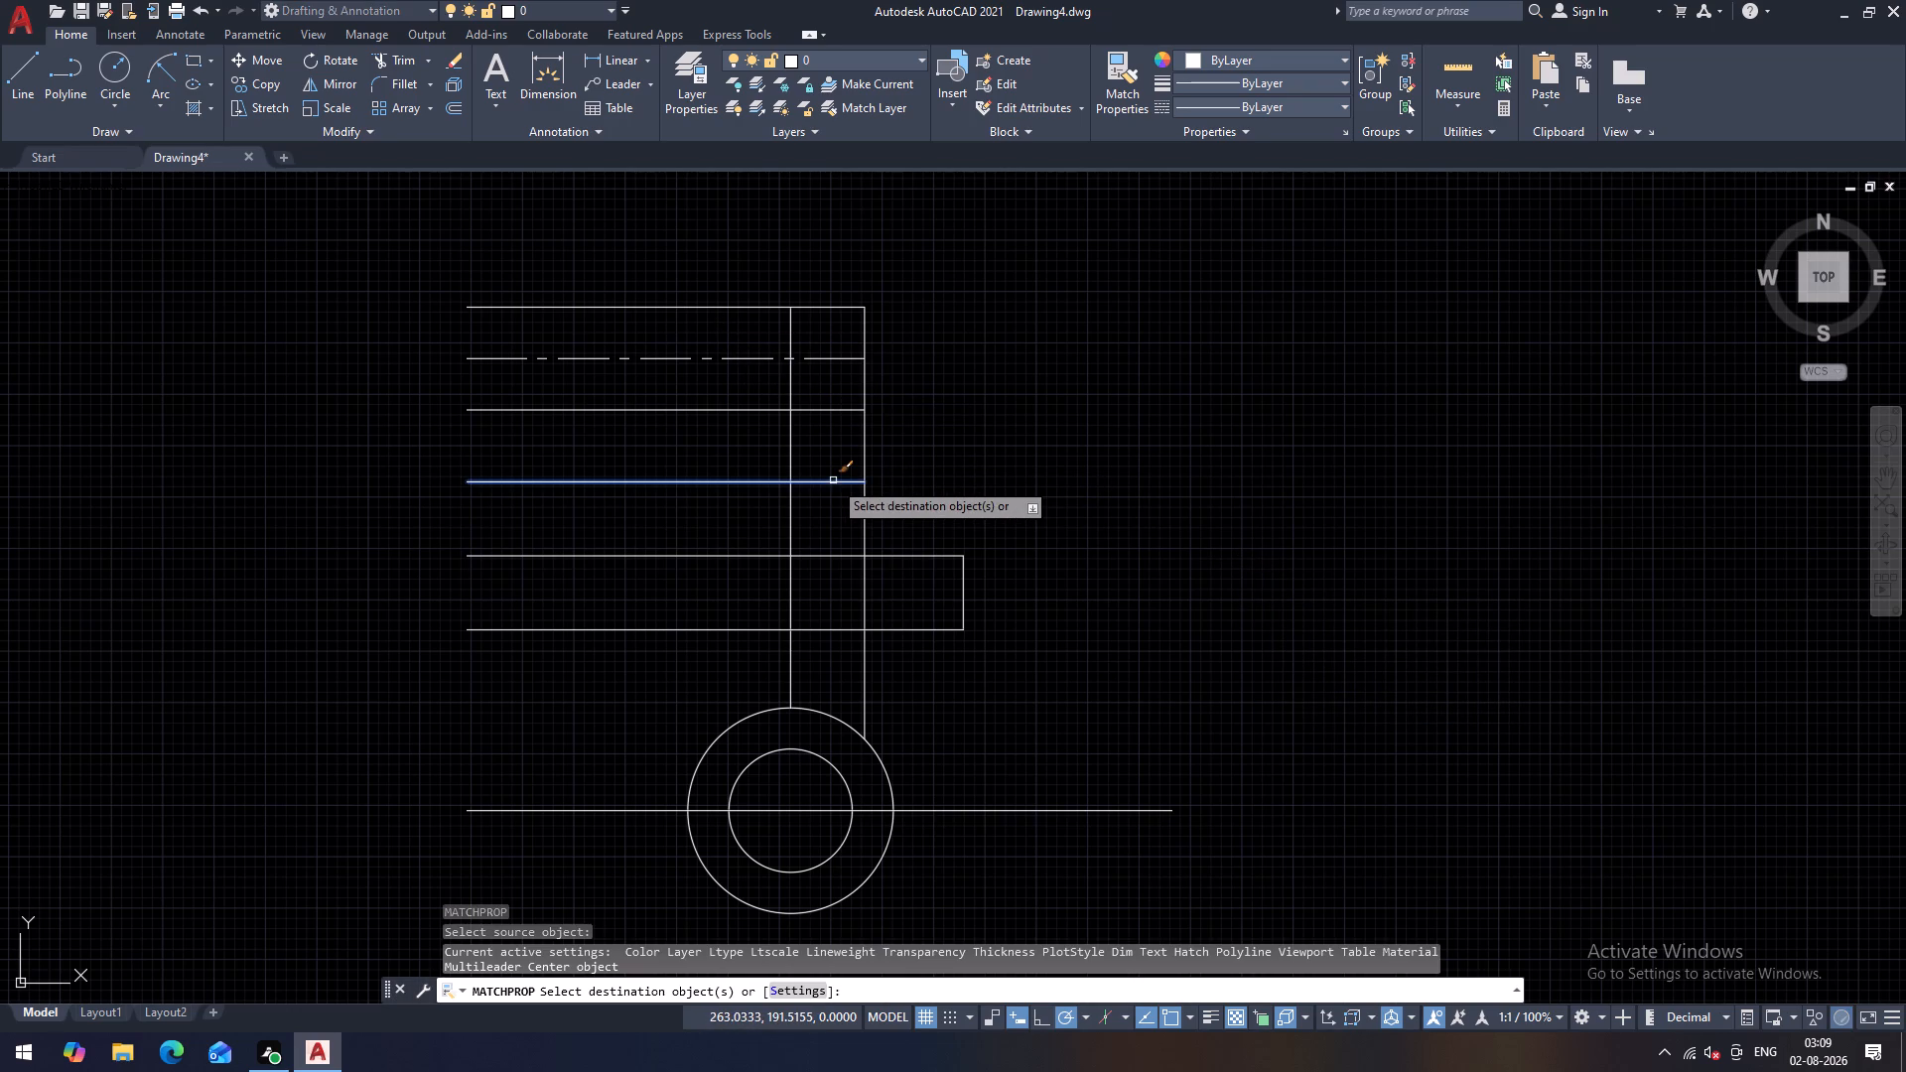
pyautogui.press('Escape')
pyautogui.press('space')
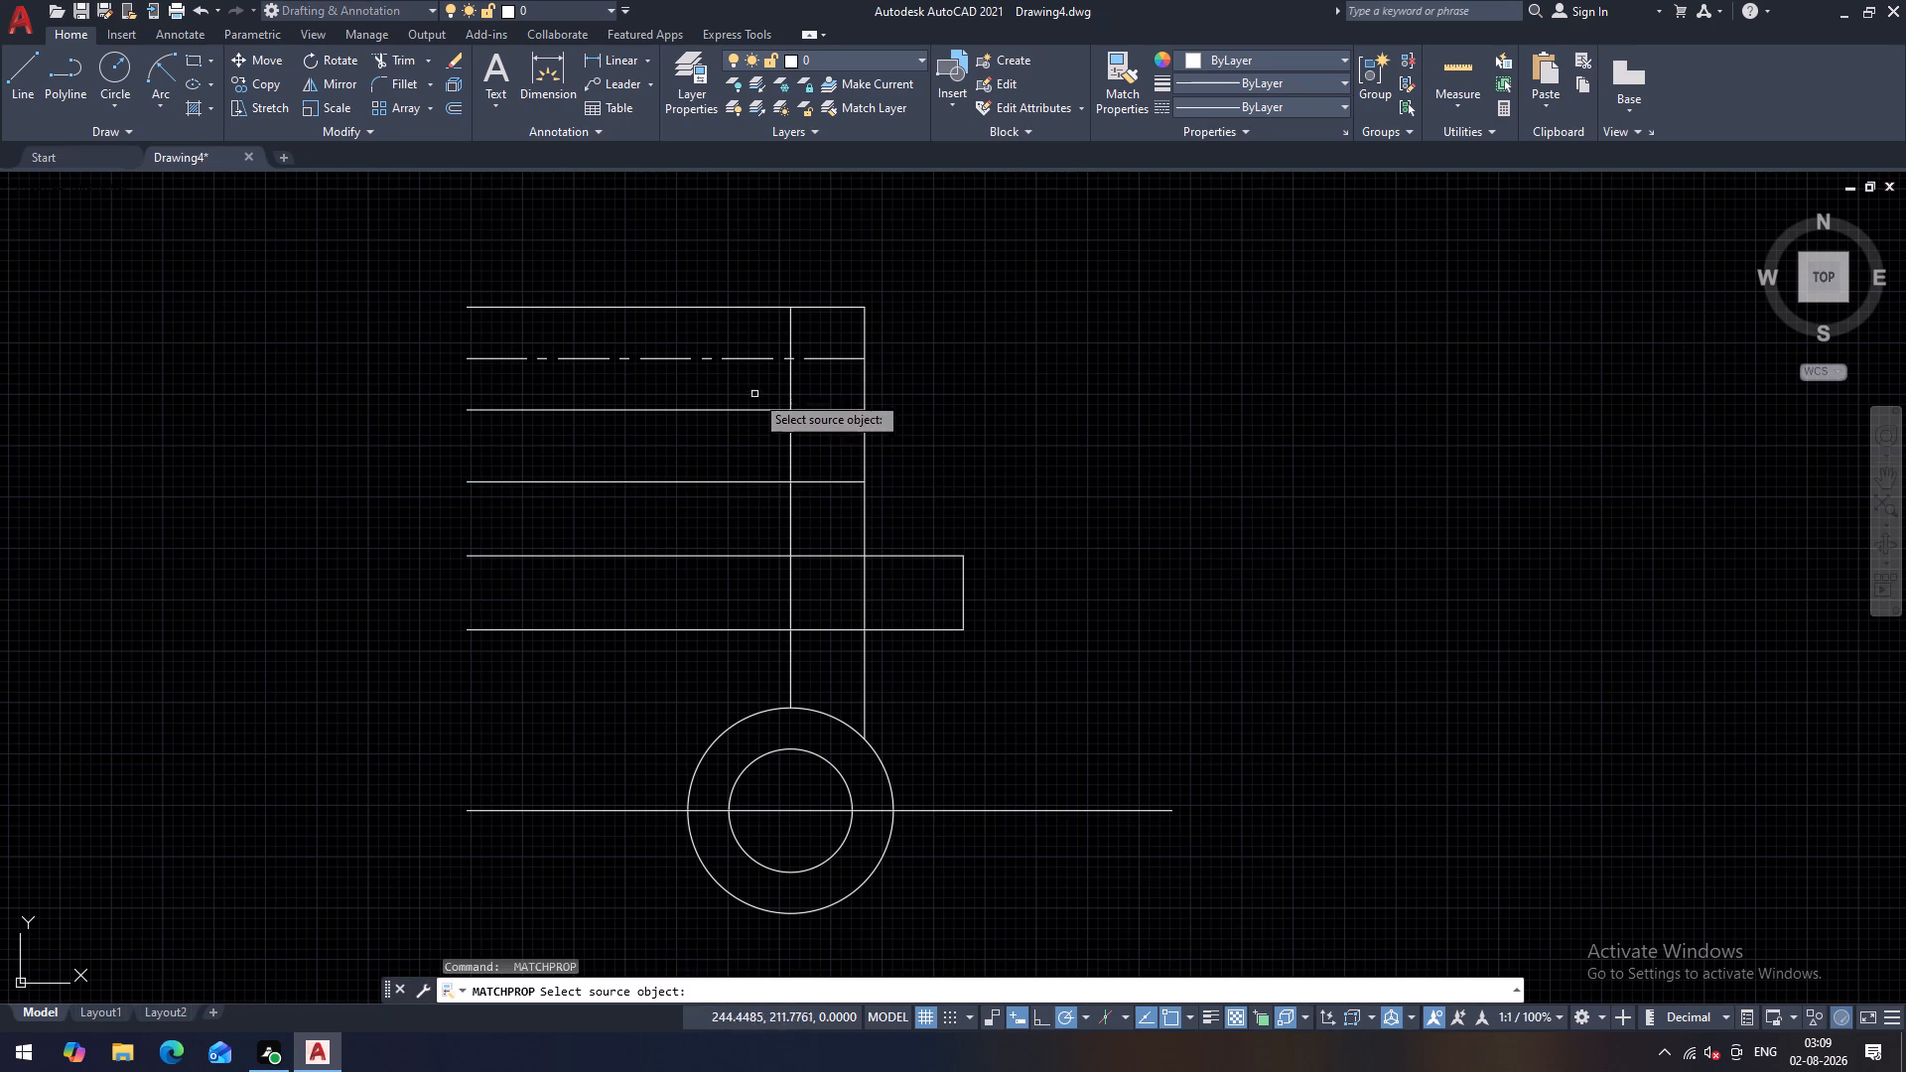
pyautogui.click(753, 359)
pyautogui.click(750, 412)
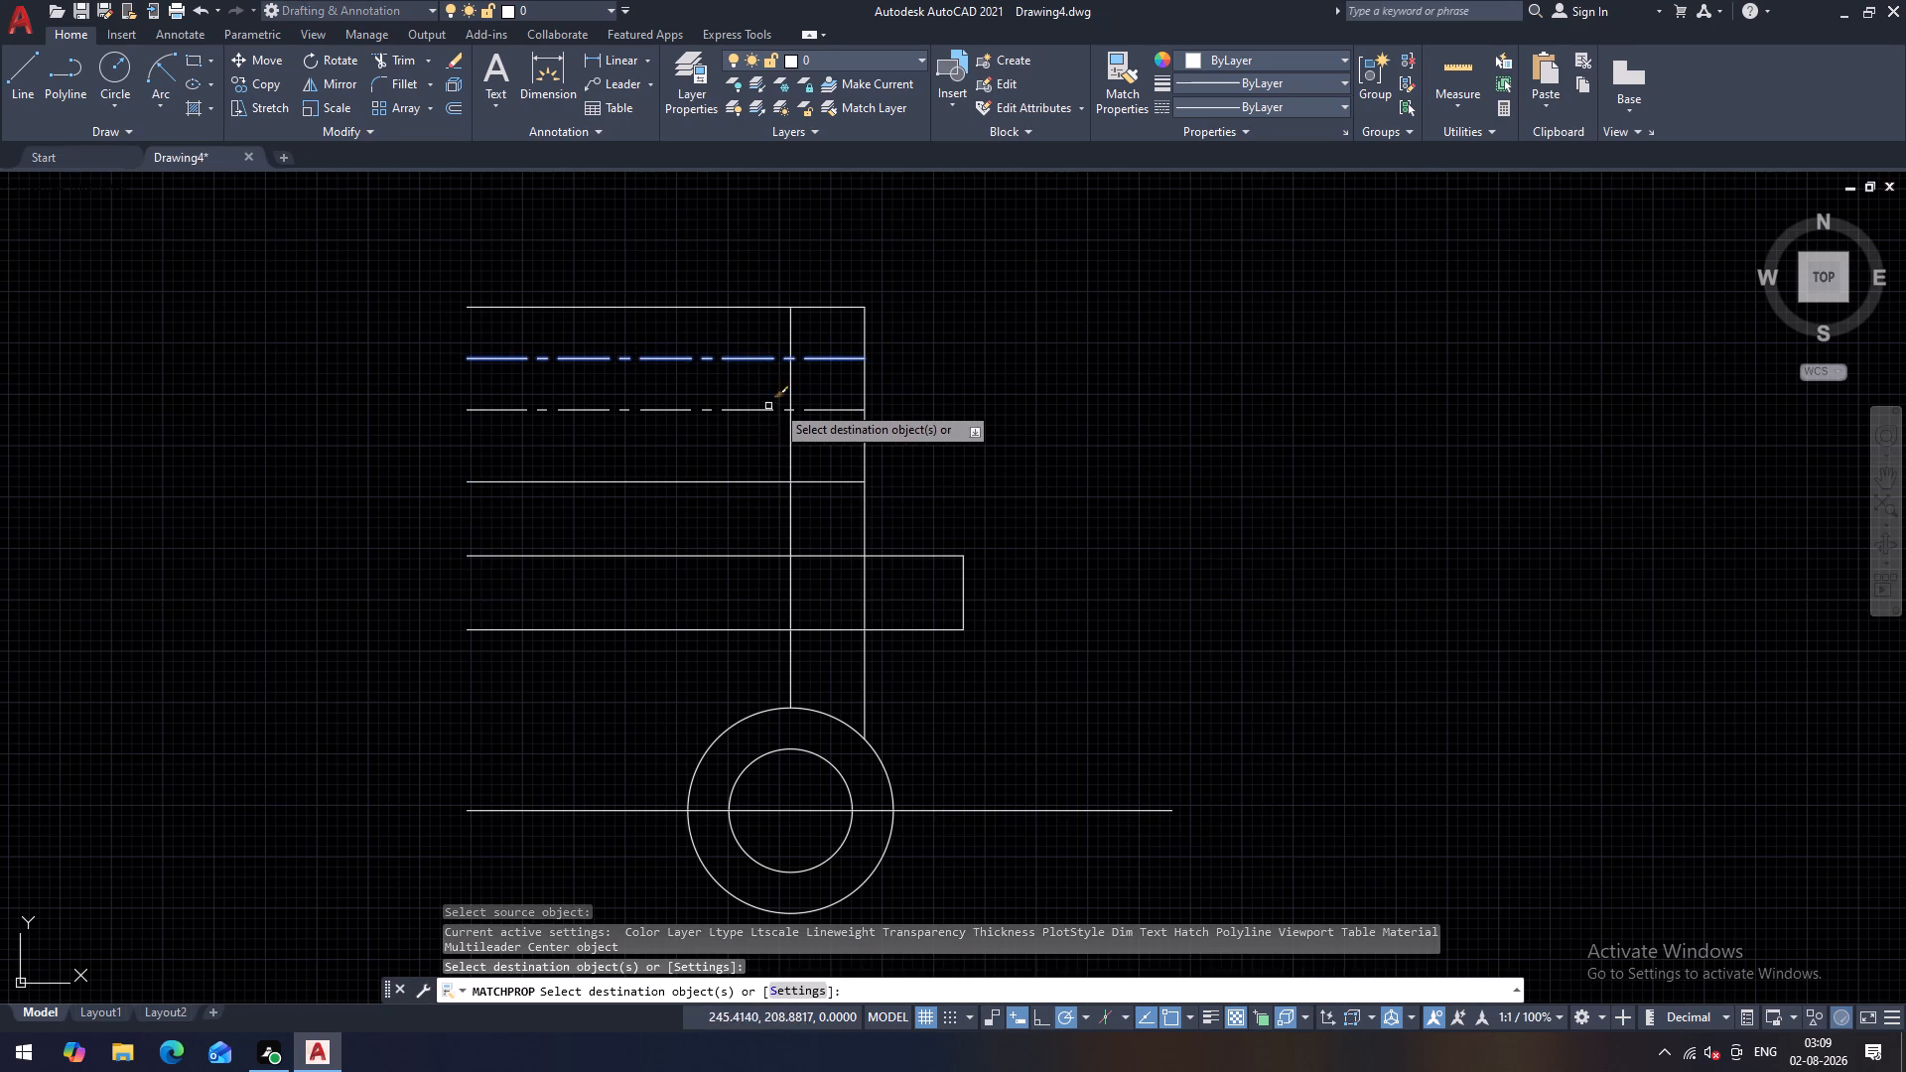
pyautogui.press('Escape')
# Match the properties of the left vertical line onto the upper of the two dash-dot lines.
pyautogui.write('ma')
pyautogui.press('space')
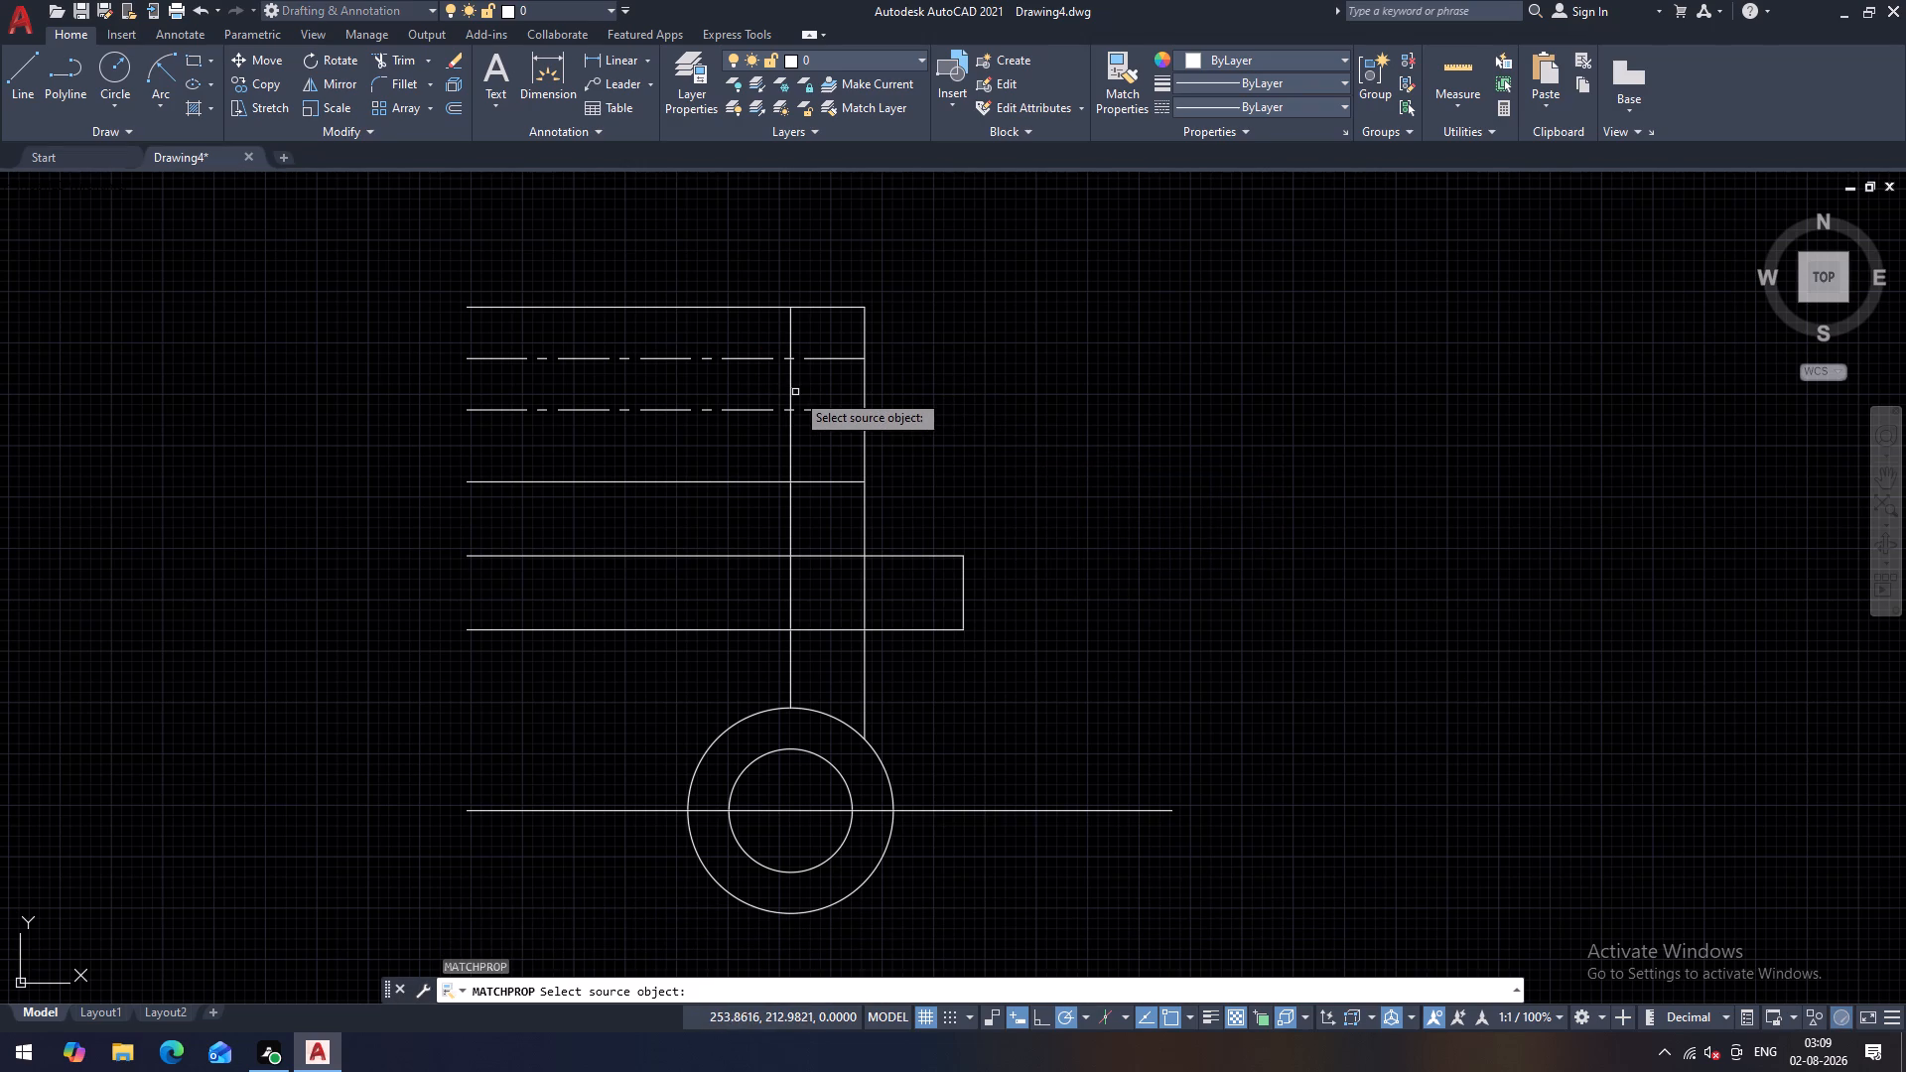
pyautogui.click(791, 394)
pyautogui.click(827, 359)
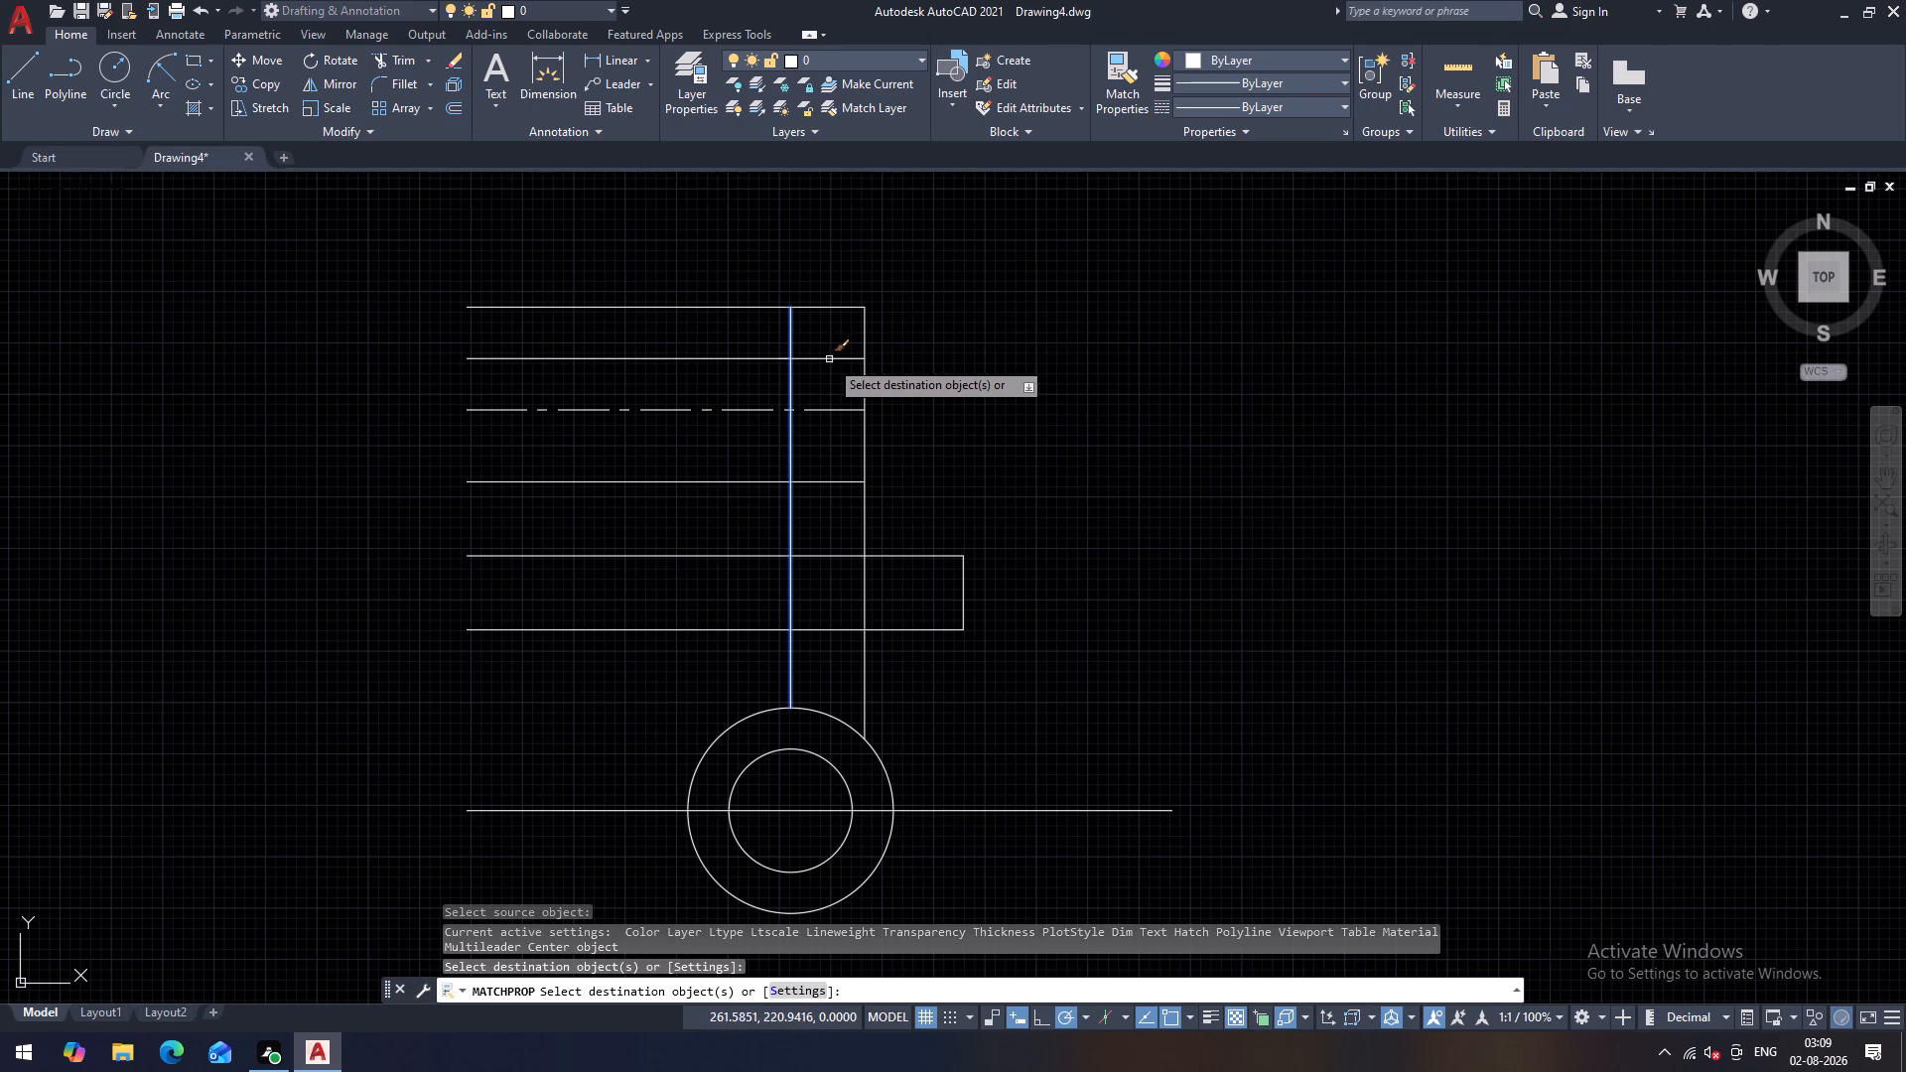
pyautogui.press('`')
pyautogui.press('Escape')
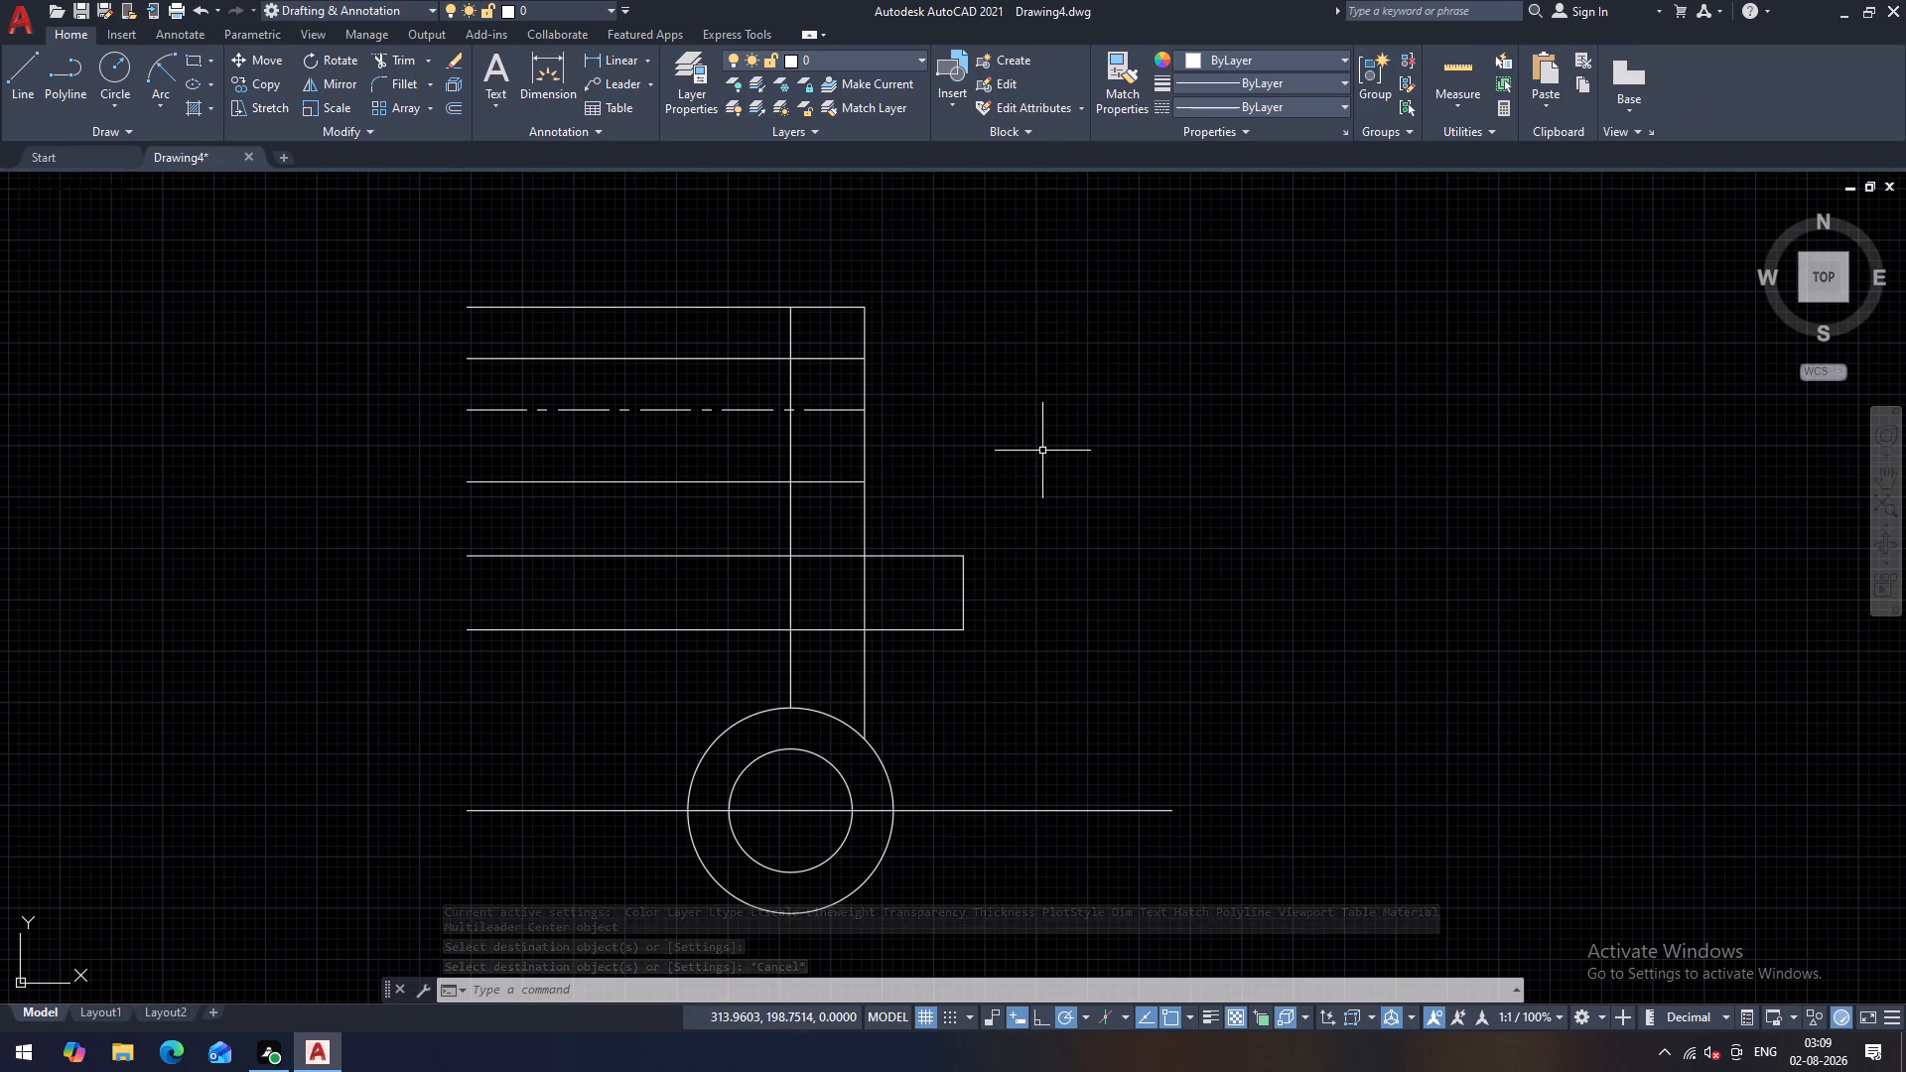
# Offset the dash-dot centre line 30 downward.
pyautogui.moveTo(1042, 451); pyautogui.dragTo(1062, 403, button='middle')
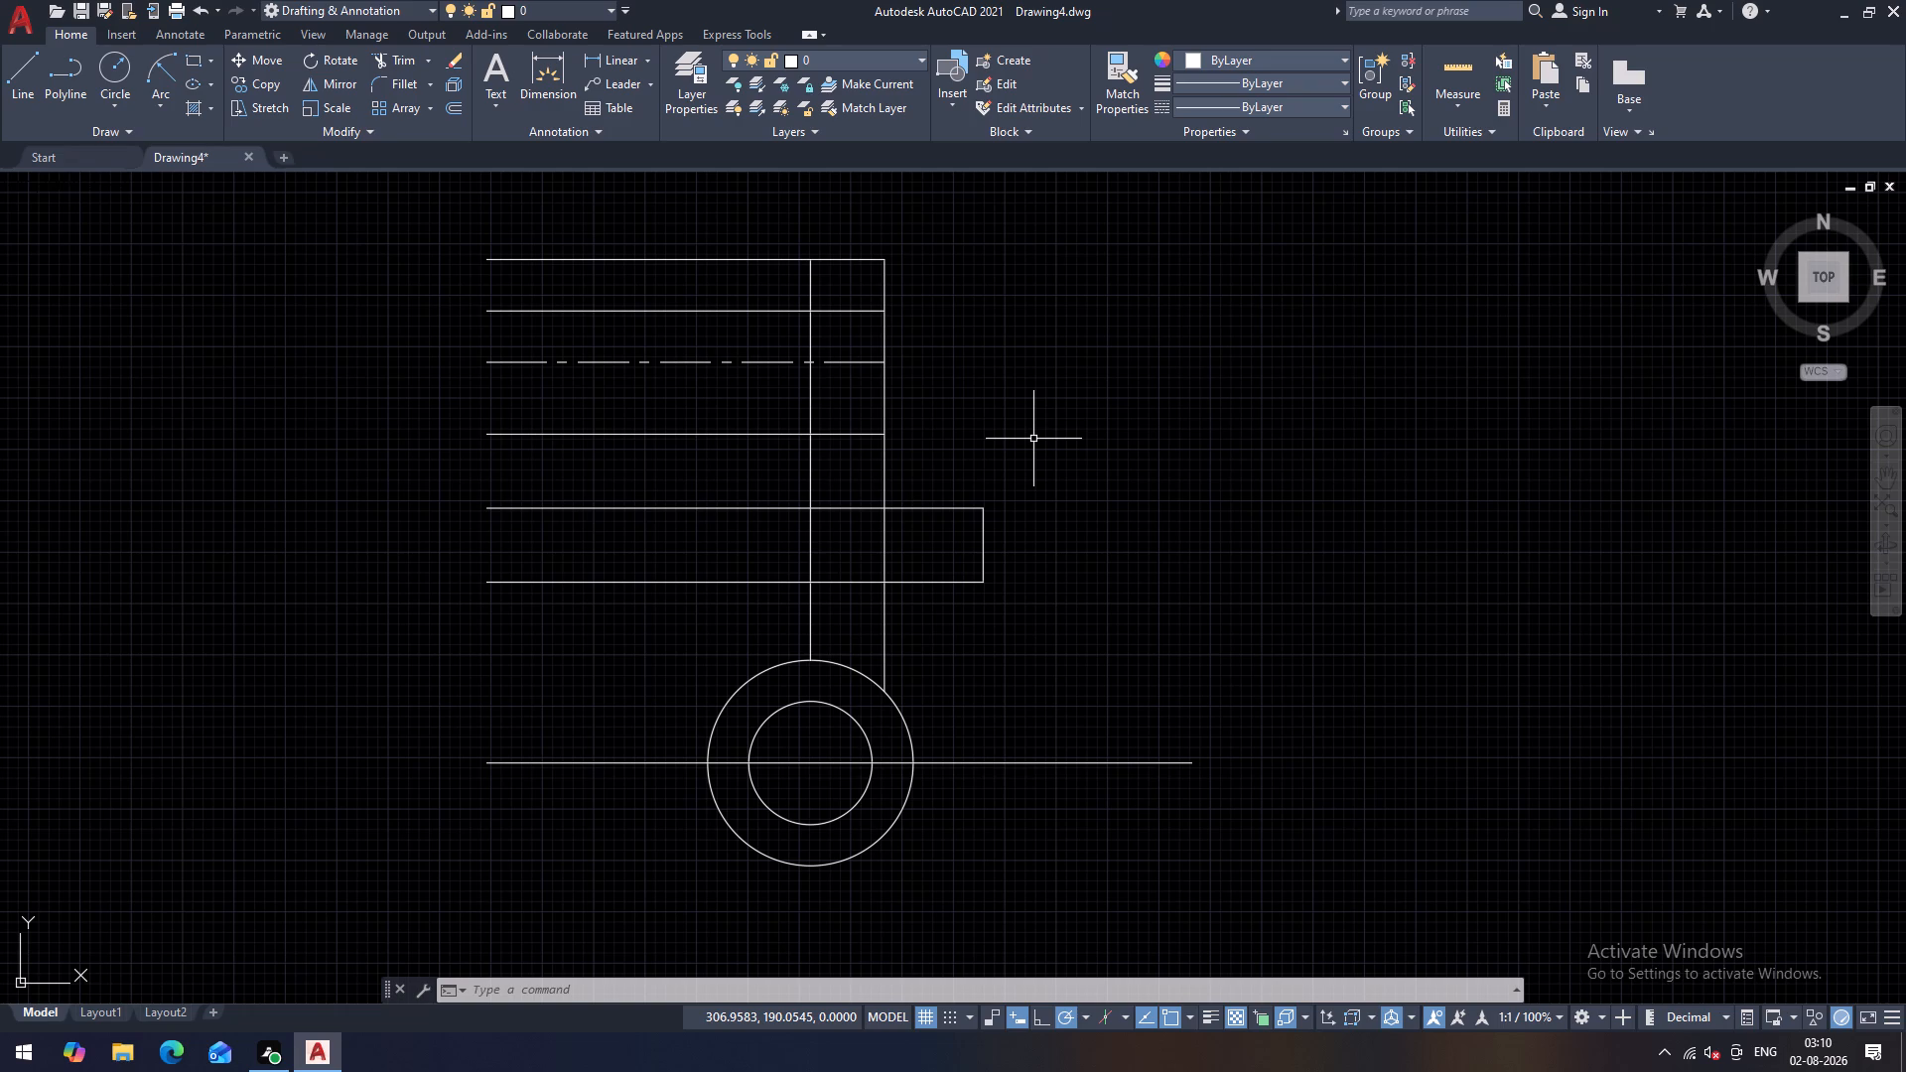
pyautogui.write('o')
pyautogui.press('space')
pyautogui.write('30')
pyautogui.press('Return')
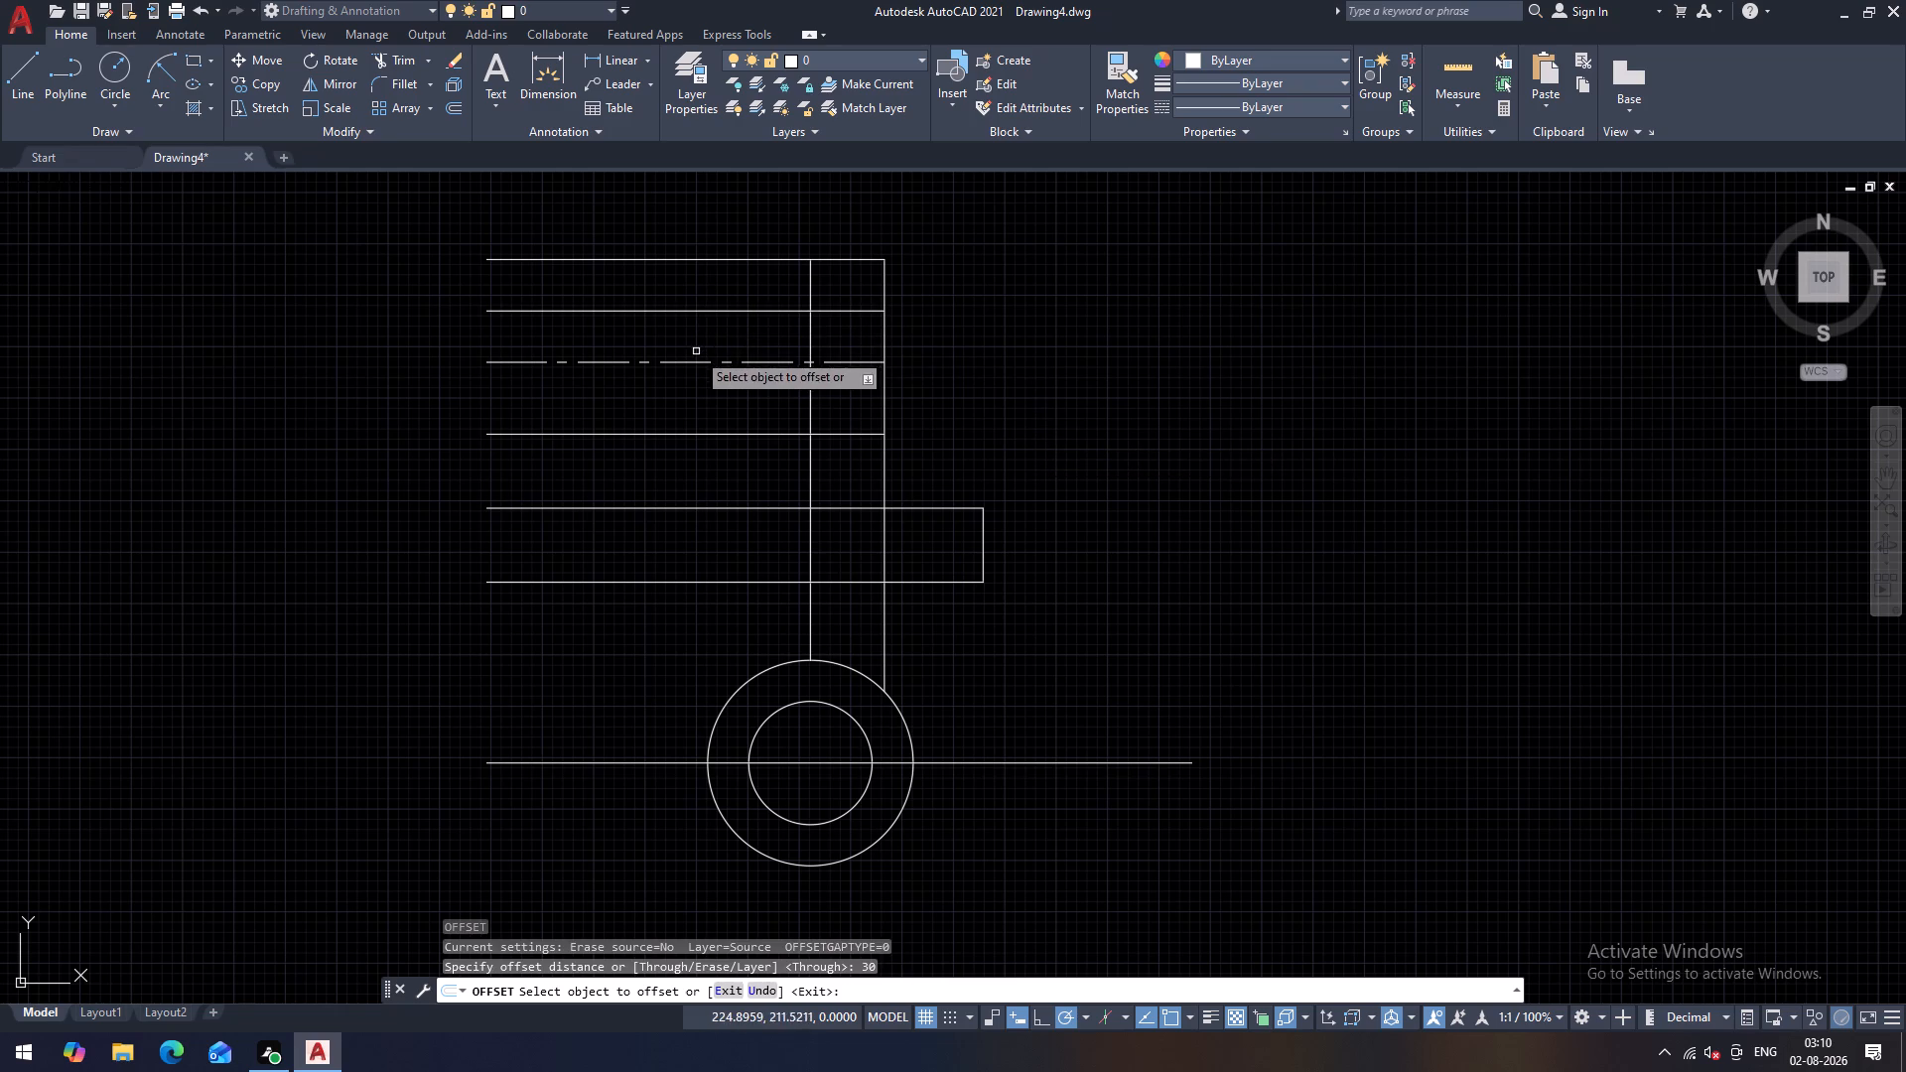
pyautogui.click(689, 361)
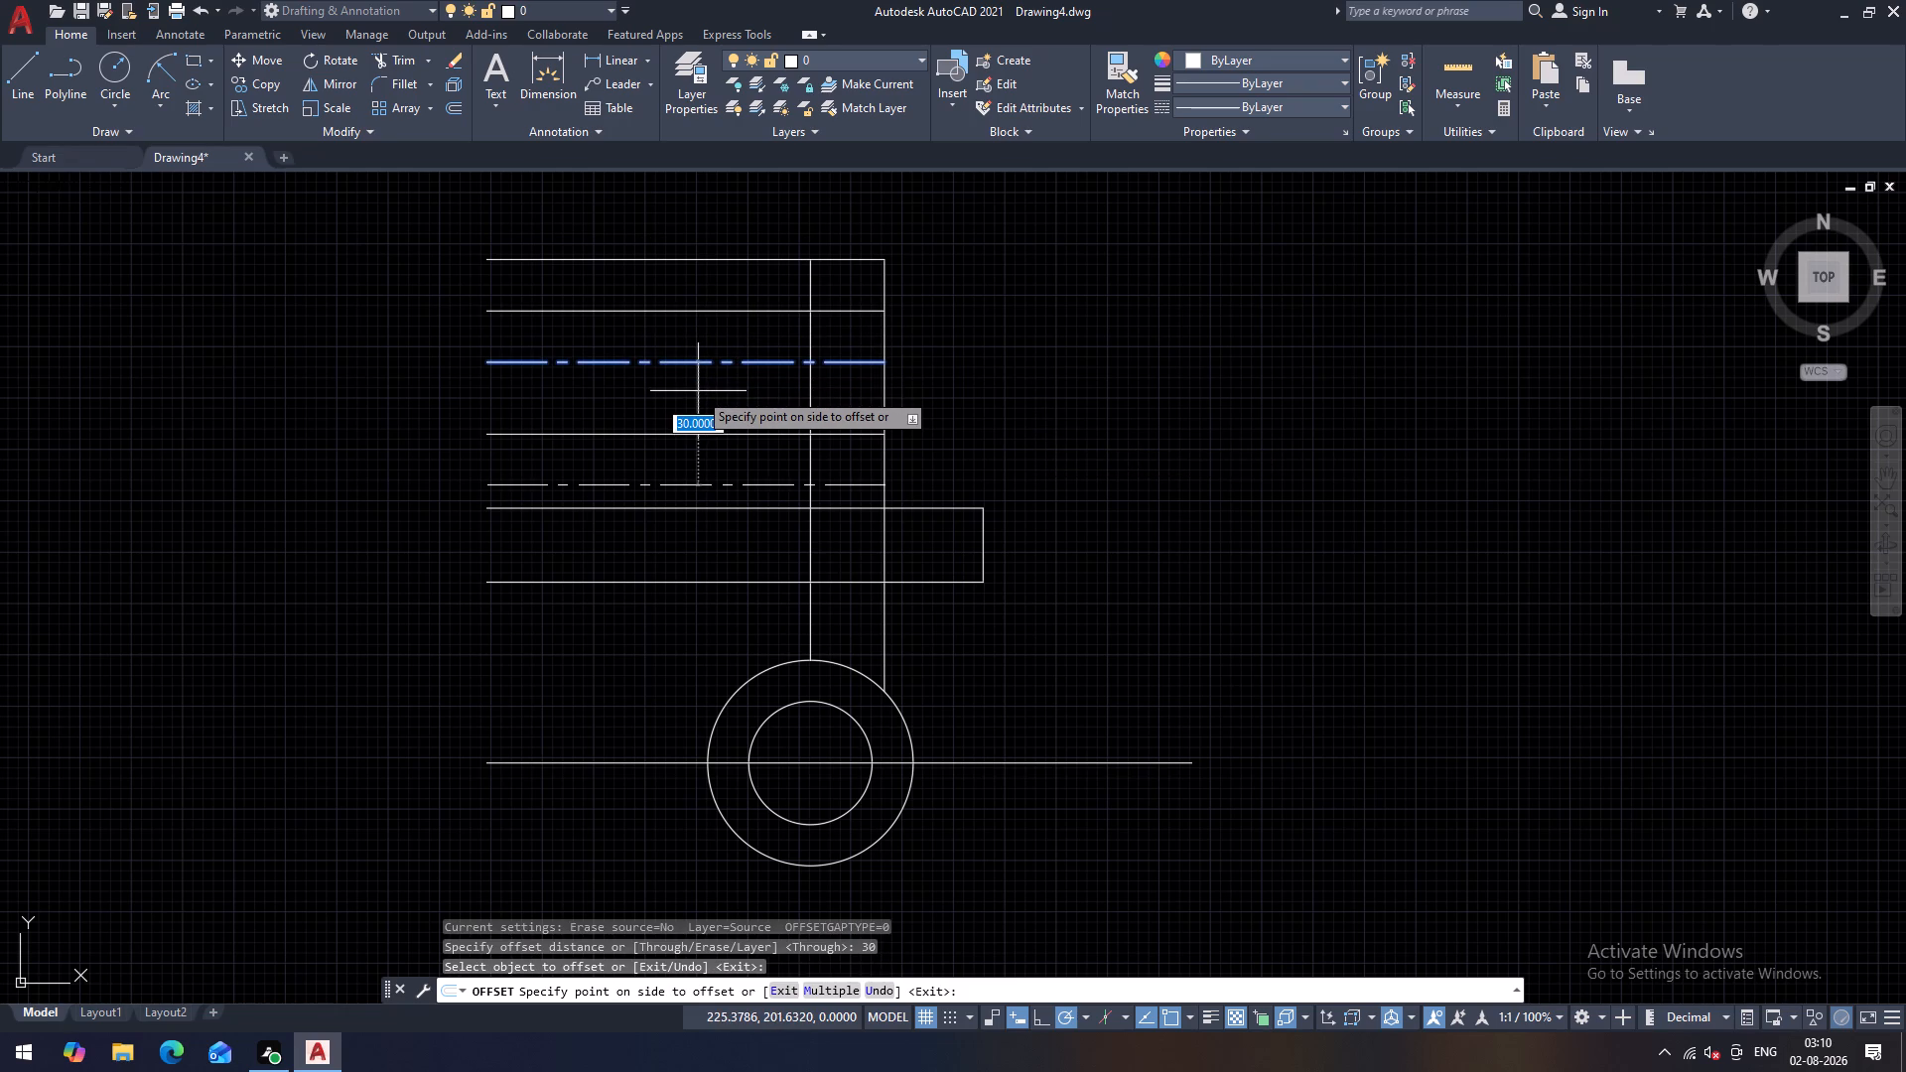
pyautogui.click(698, 391)
pyautogui.press('Escape')
pyautogui.press('Escape')
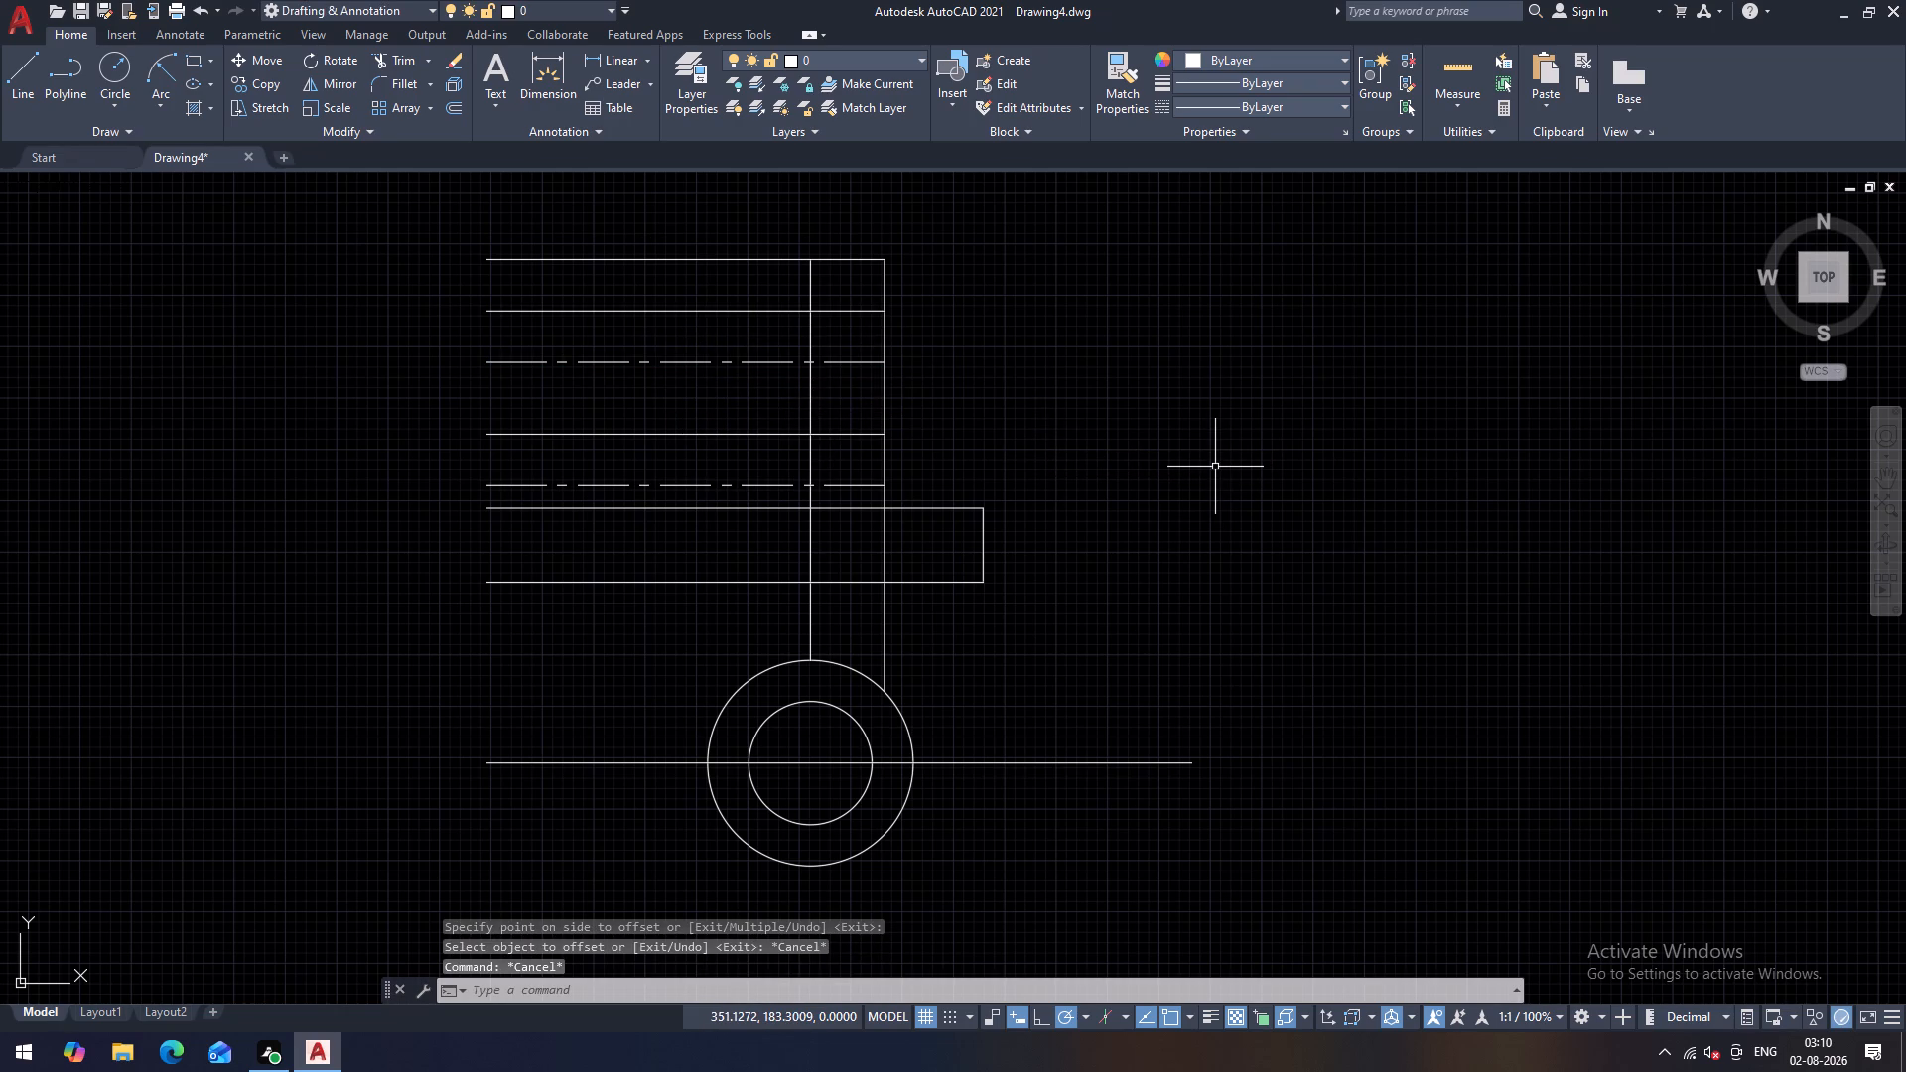
# Trim the horizontal lines left of the left vertical, keeping only the lower dash-dot line and the line through the circles' centre.
pyautogui.moveTo(1086, 537); pyautogui.dragTo(1096, 509, button='middle')
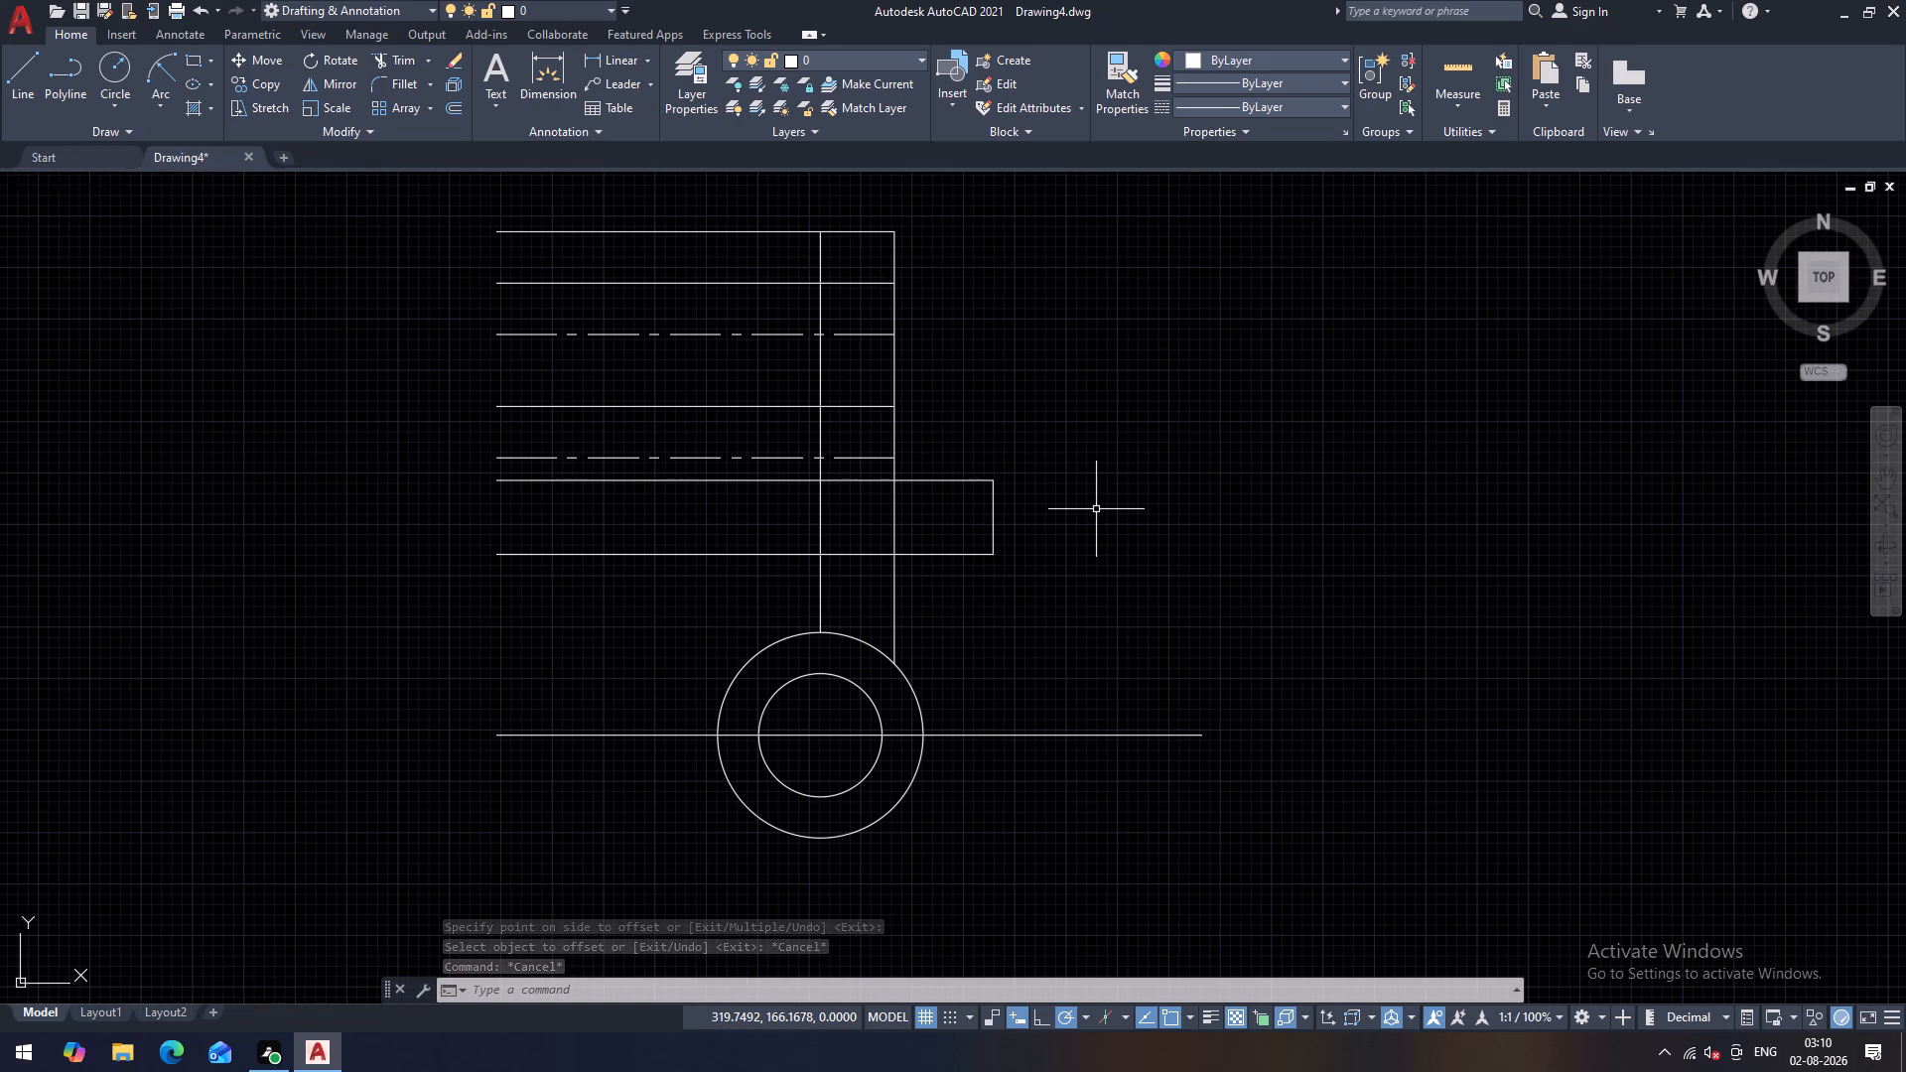
pyautogui.moveTo(1096, 509); pyautogui.dragTo(1080, 534, button='middle')
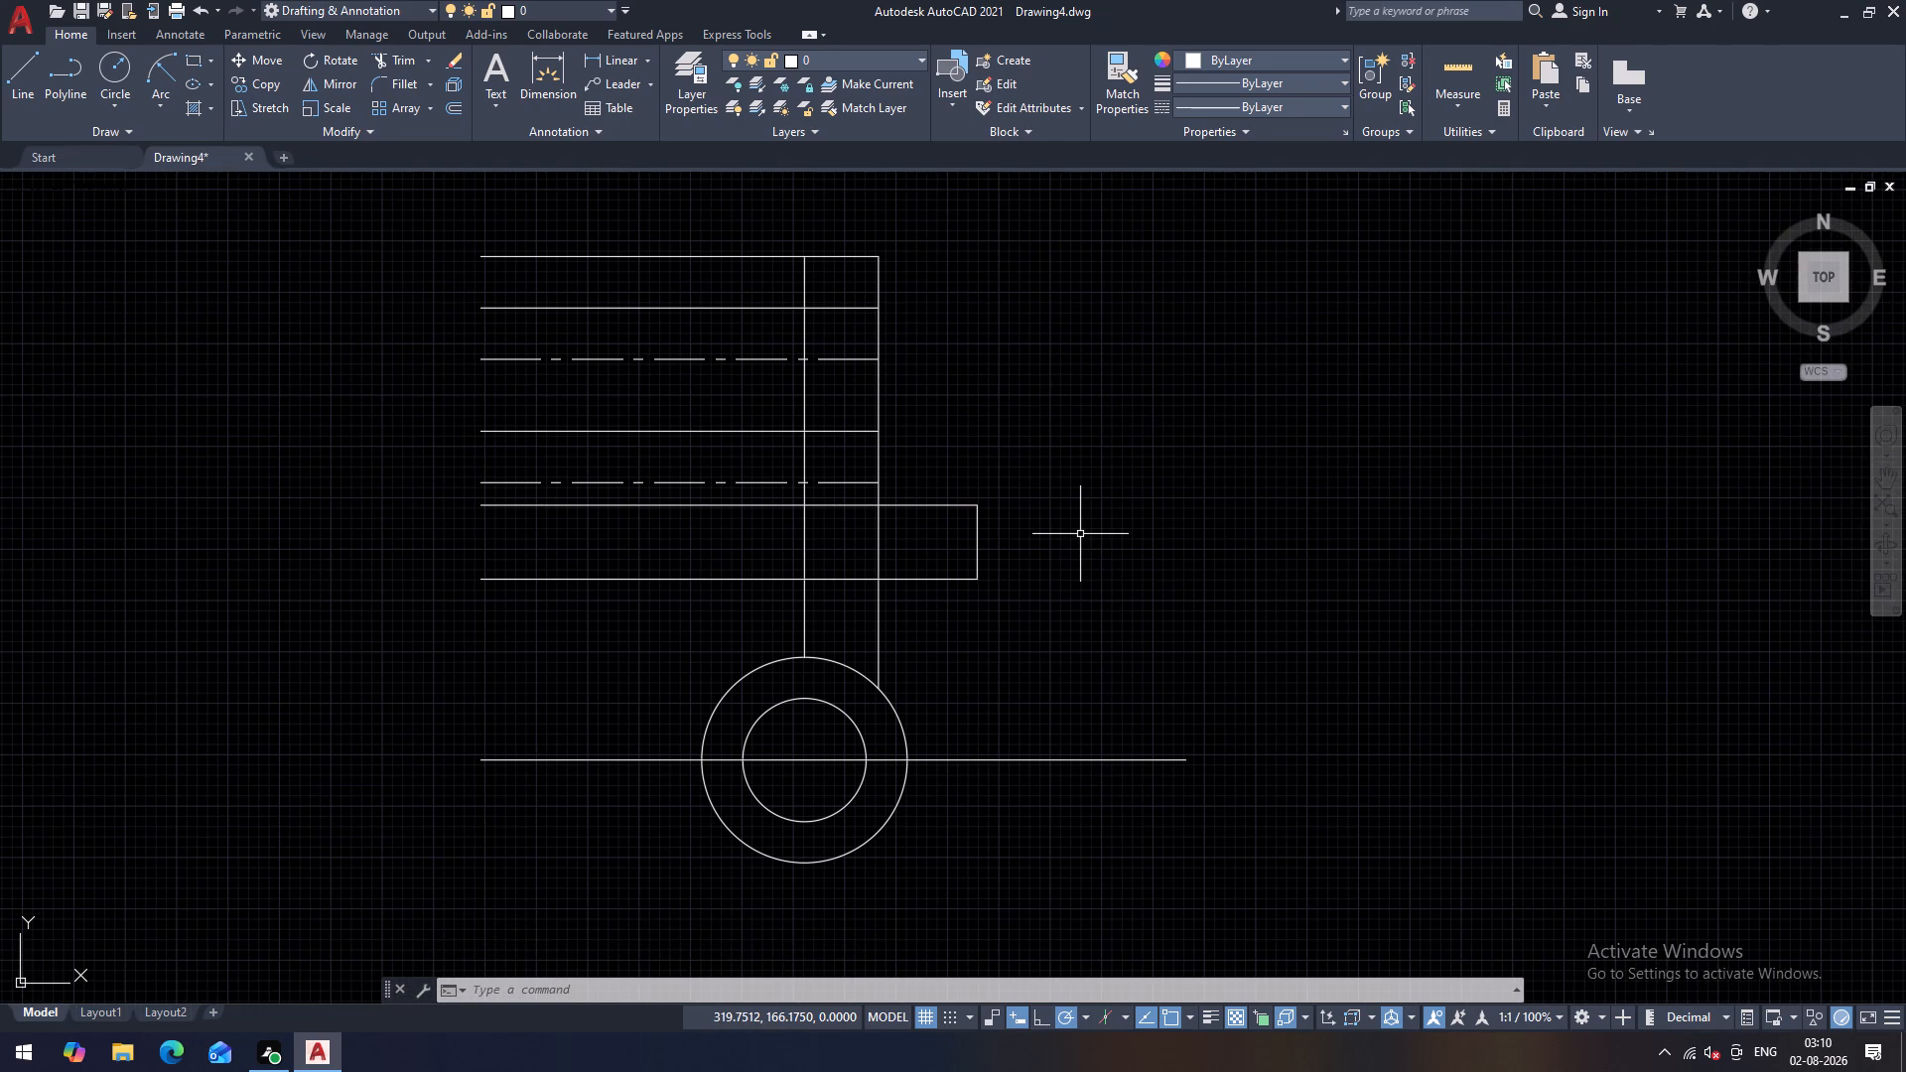
pyautogui.write('tr')
pyautogui.press('space')
pyautogui.press('space')
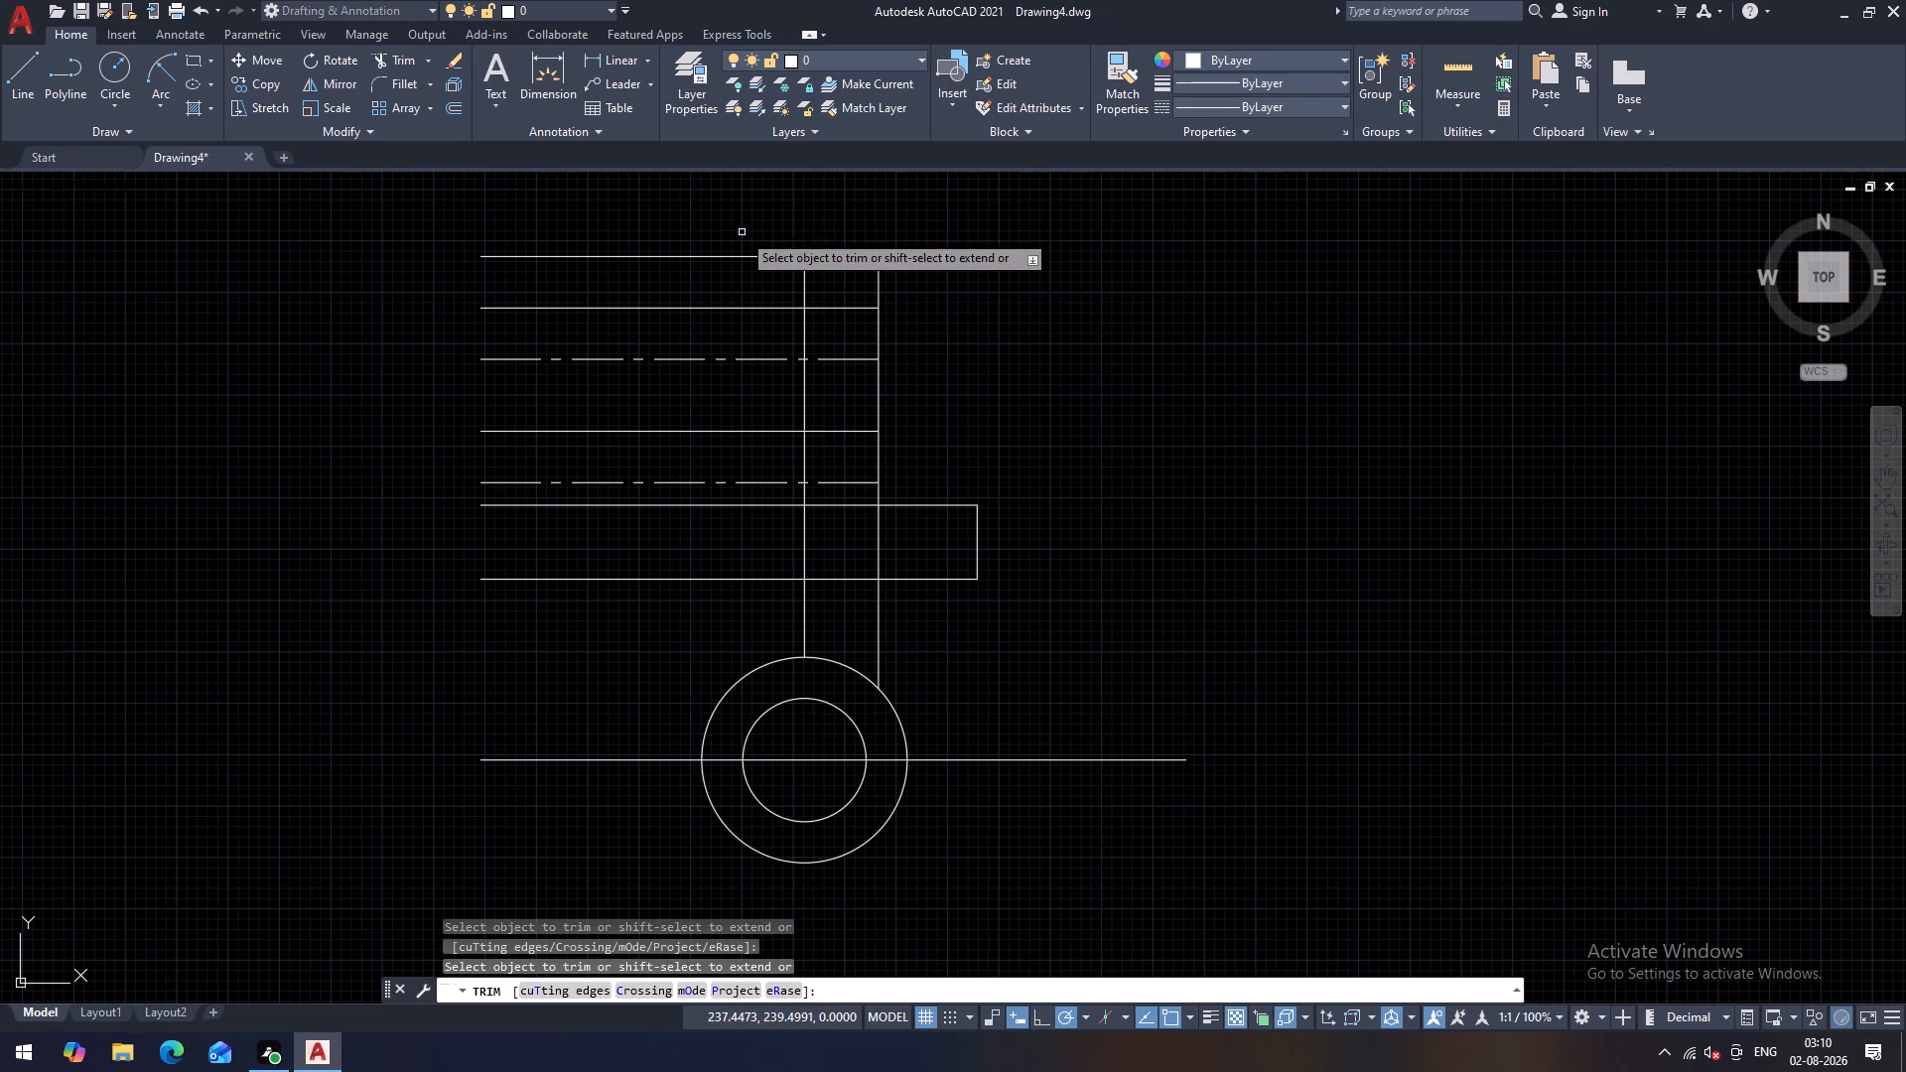
pyautogui.moveTo(742, 232); pyautogui.dragTo(708, 439)
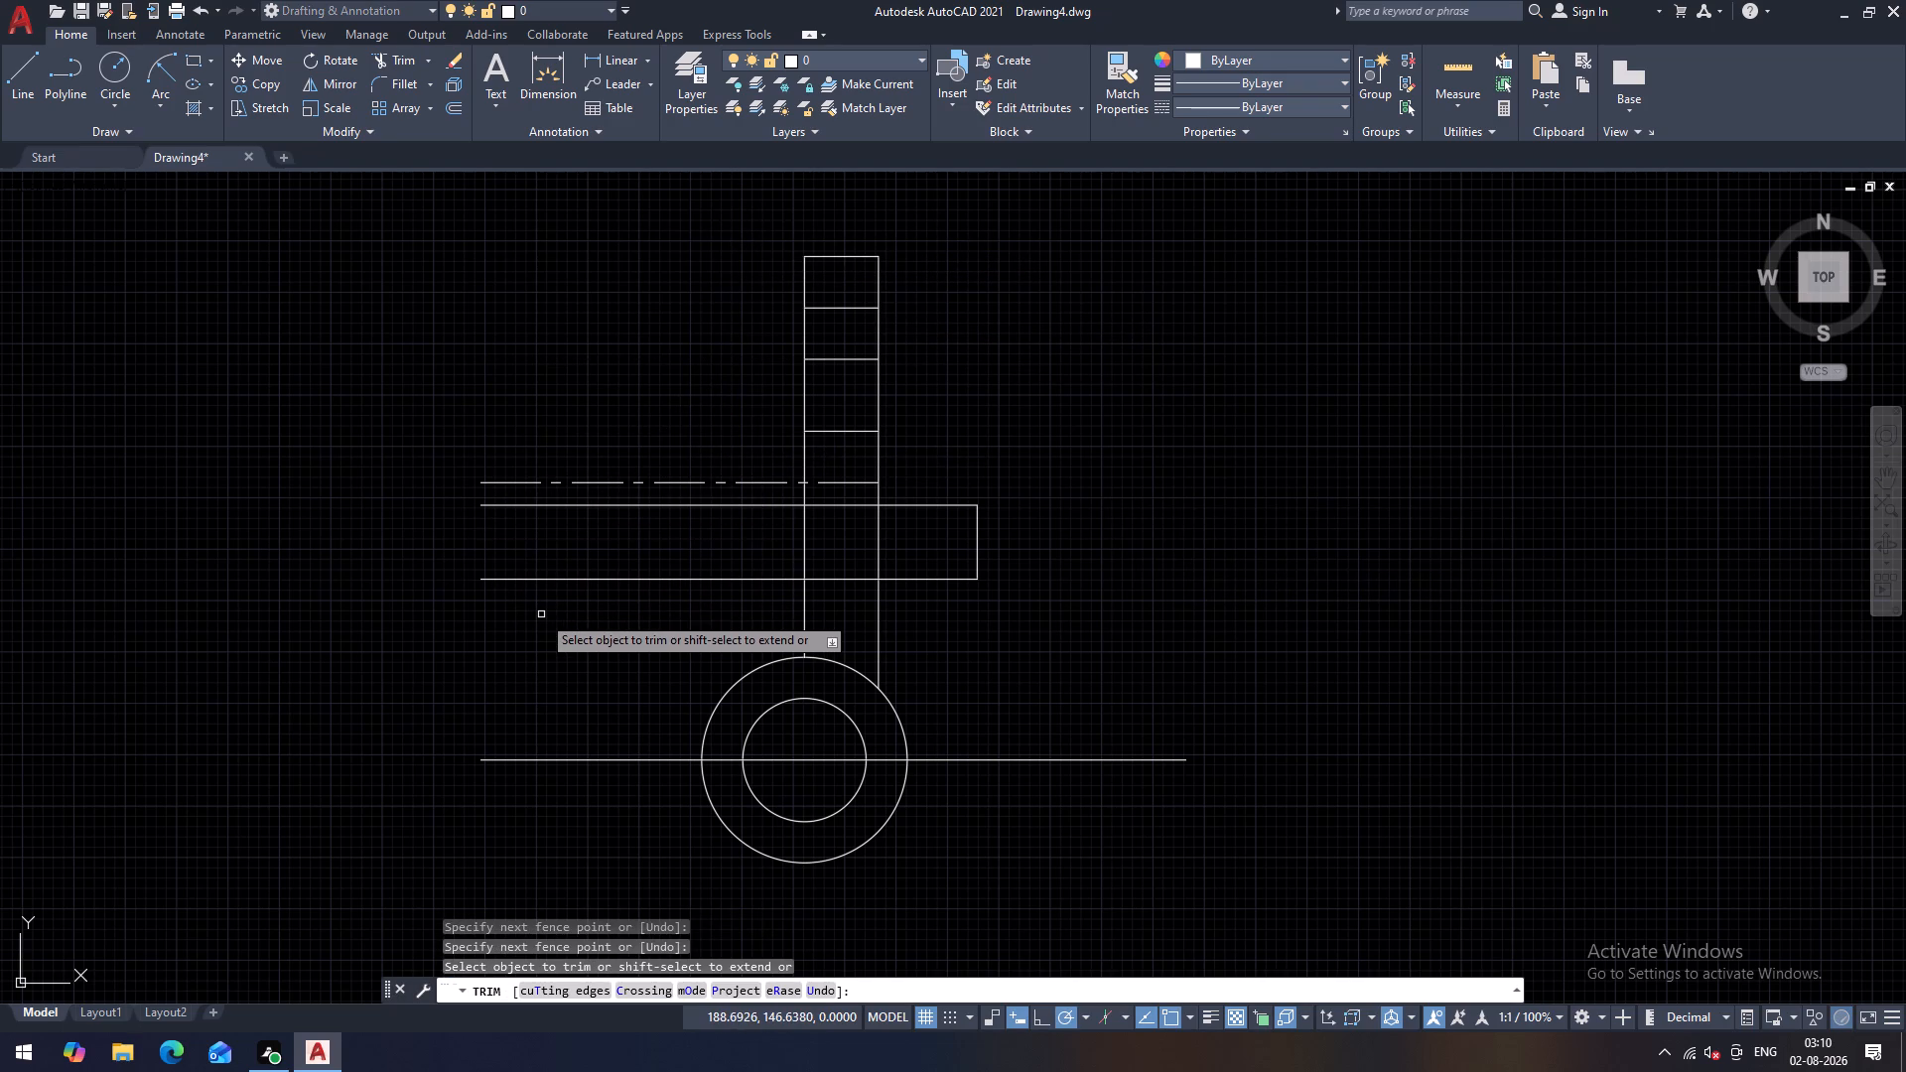
pyautogui.moveTo(557, 617); pyautogui.dragTo(707, 509)
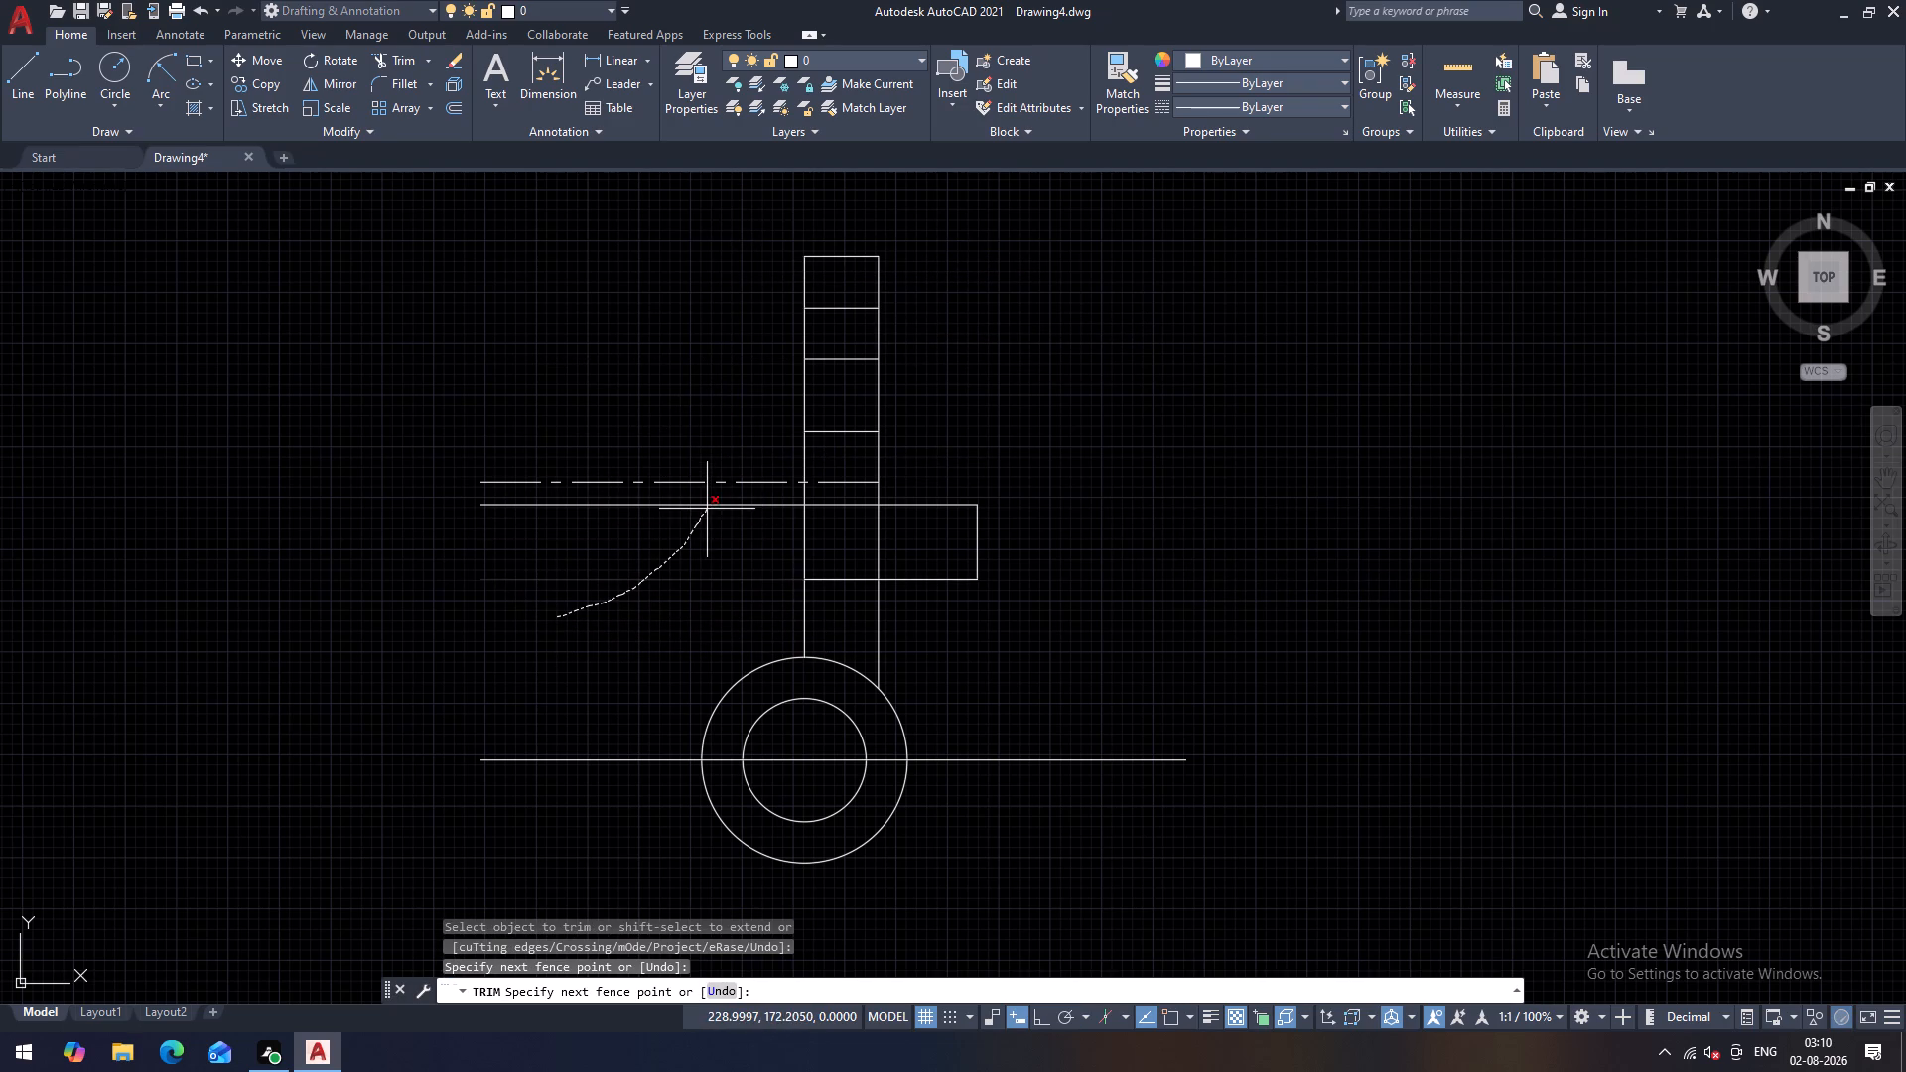
pyautogui.moveTo(707, 509); pyautogui.dragTo(719, 504)
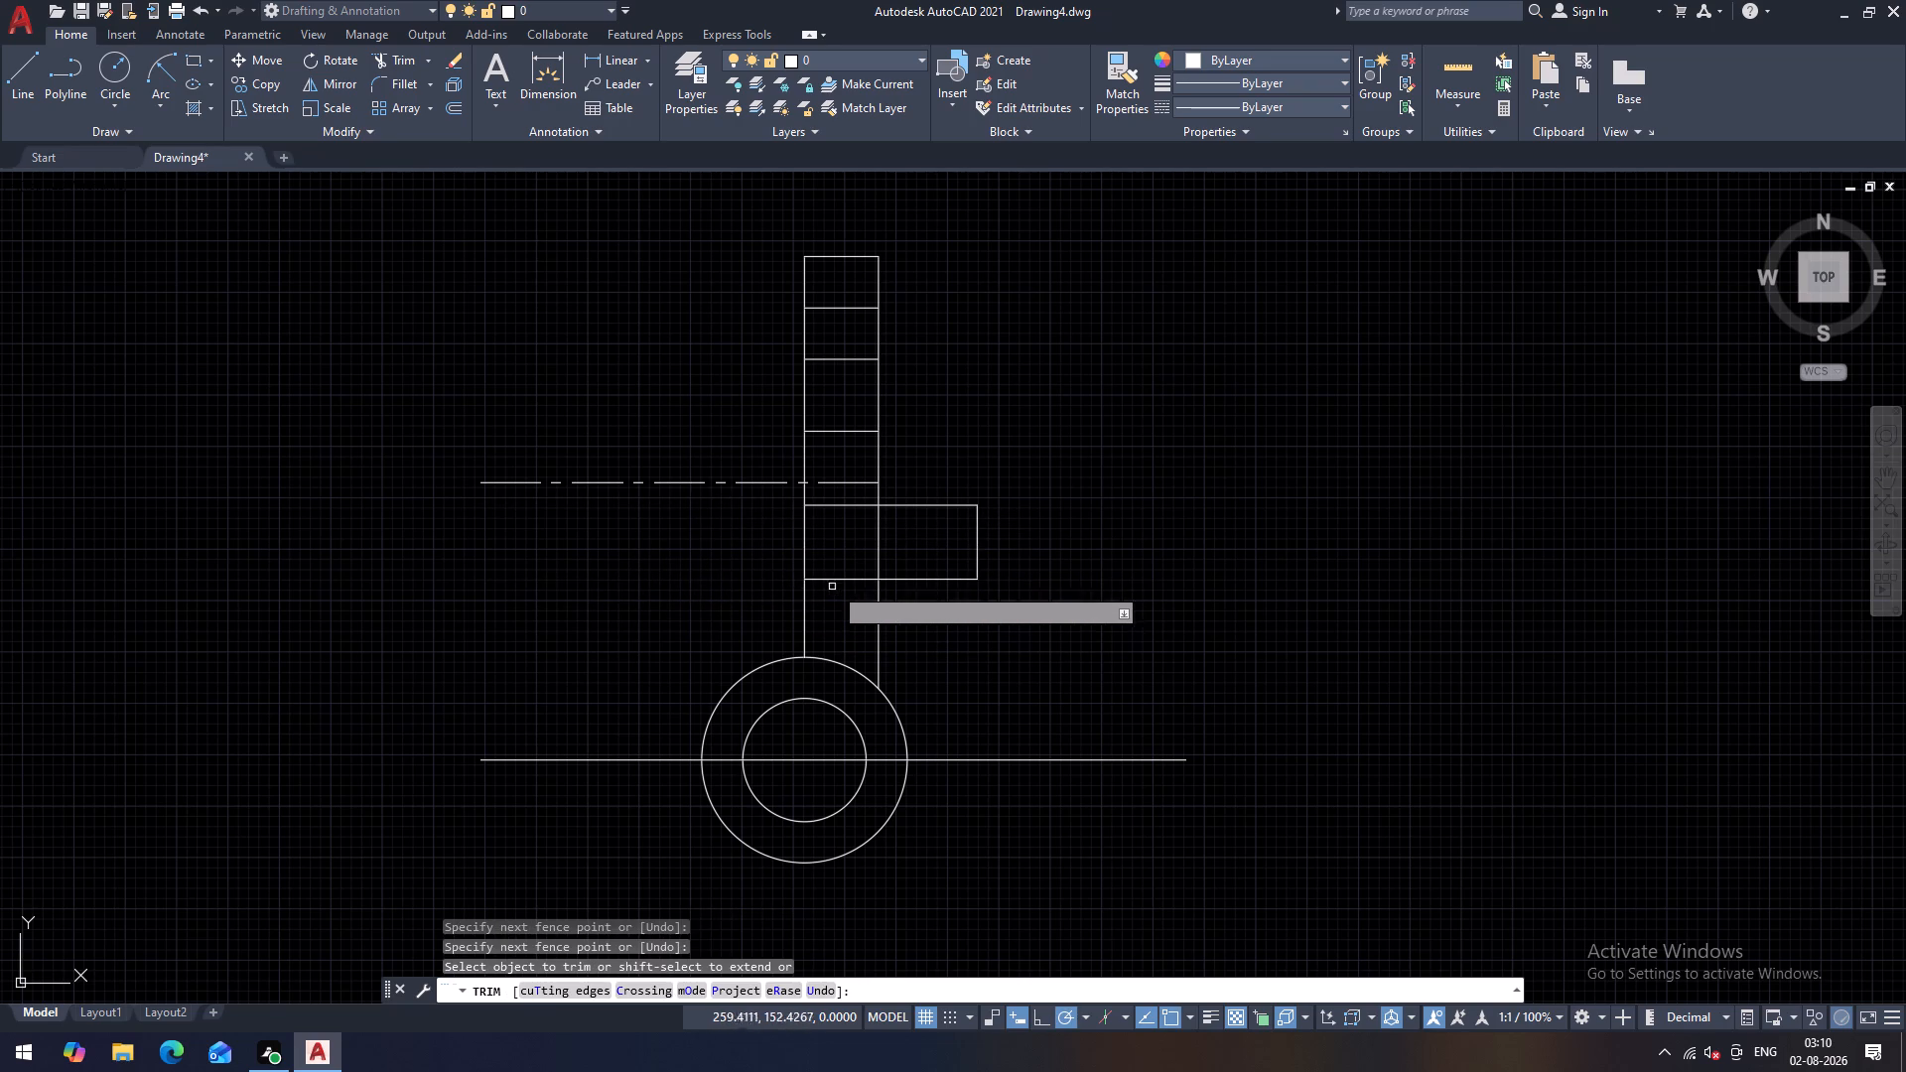
# Trim the right vertical's segment across the tab's opening and the two tab lines' segments between the verticals.
pyautogui.click(878, 542)
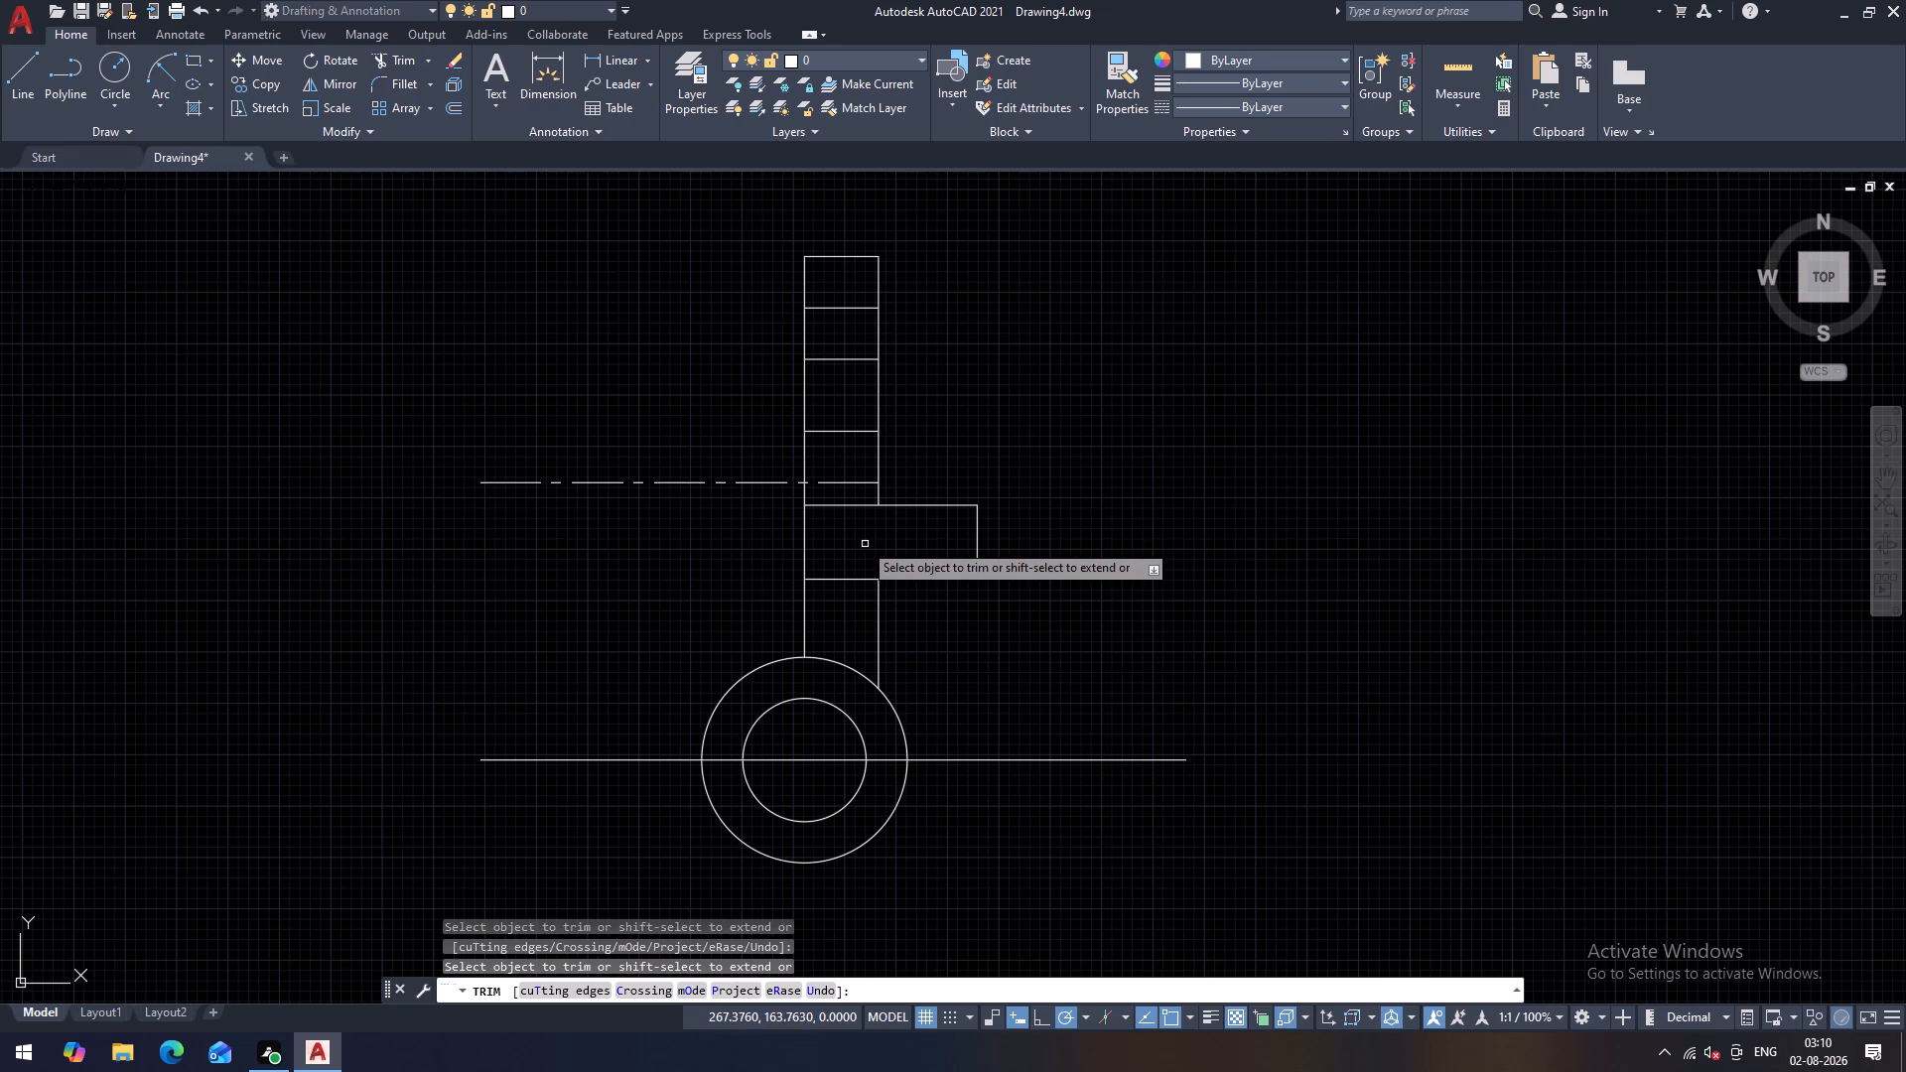
pyautogui.click(838, 502)
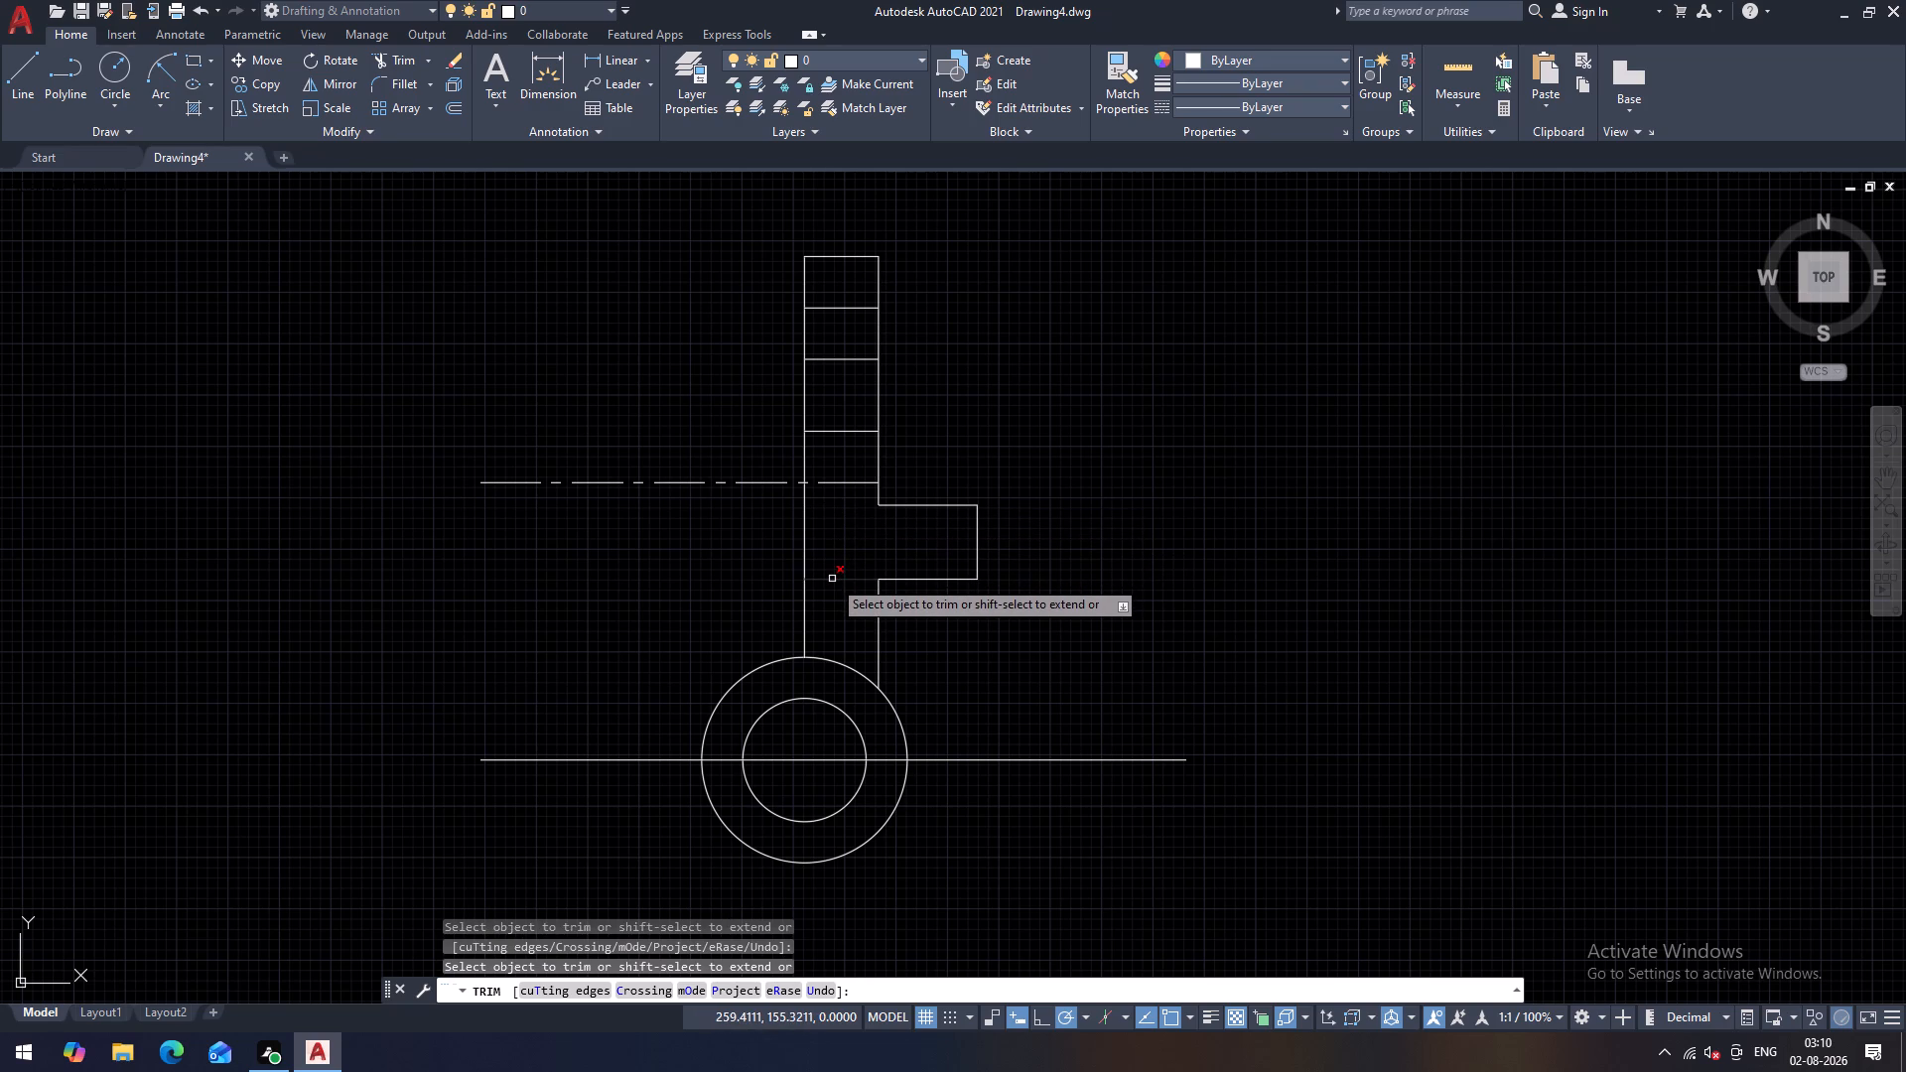
pyautogui.click(832, 579)
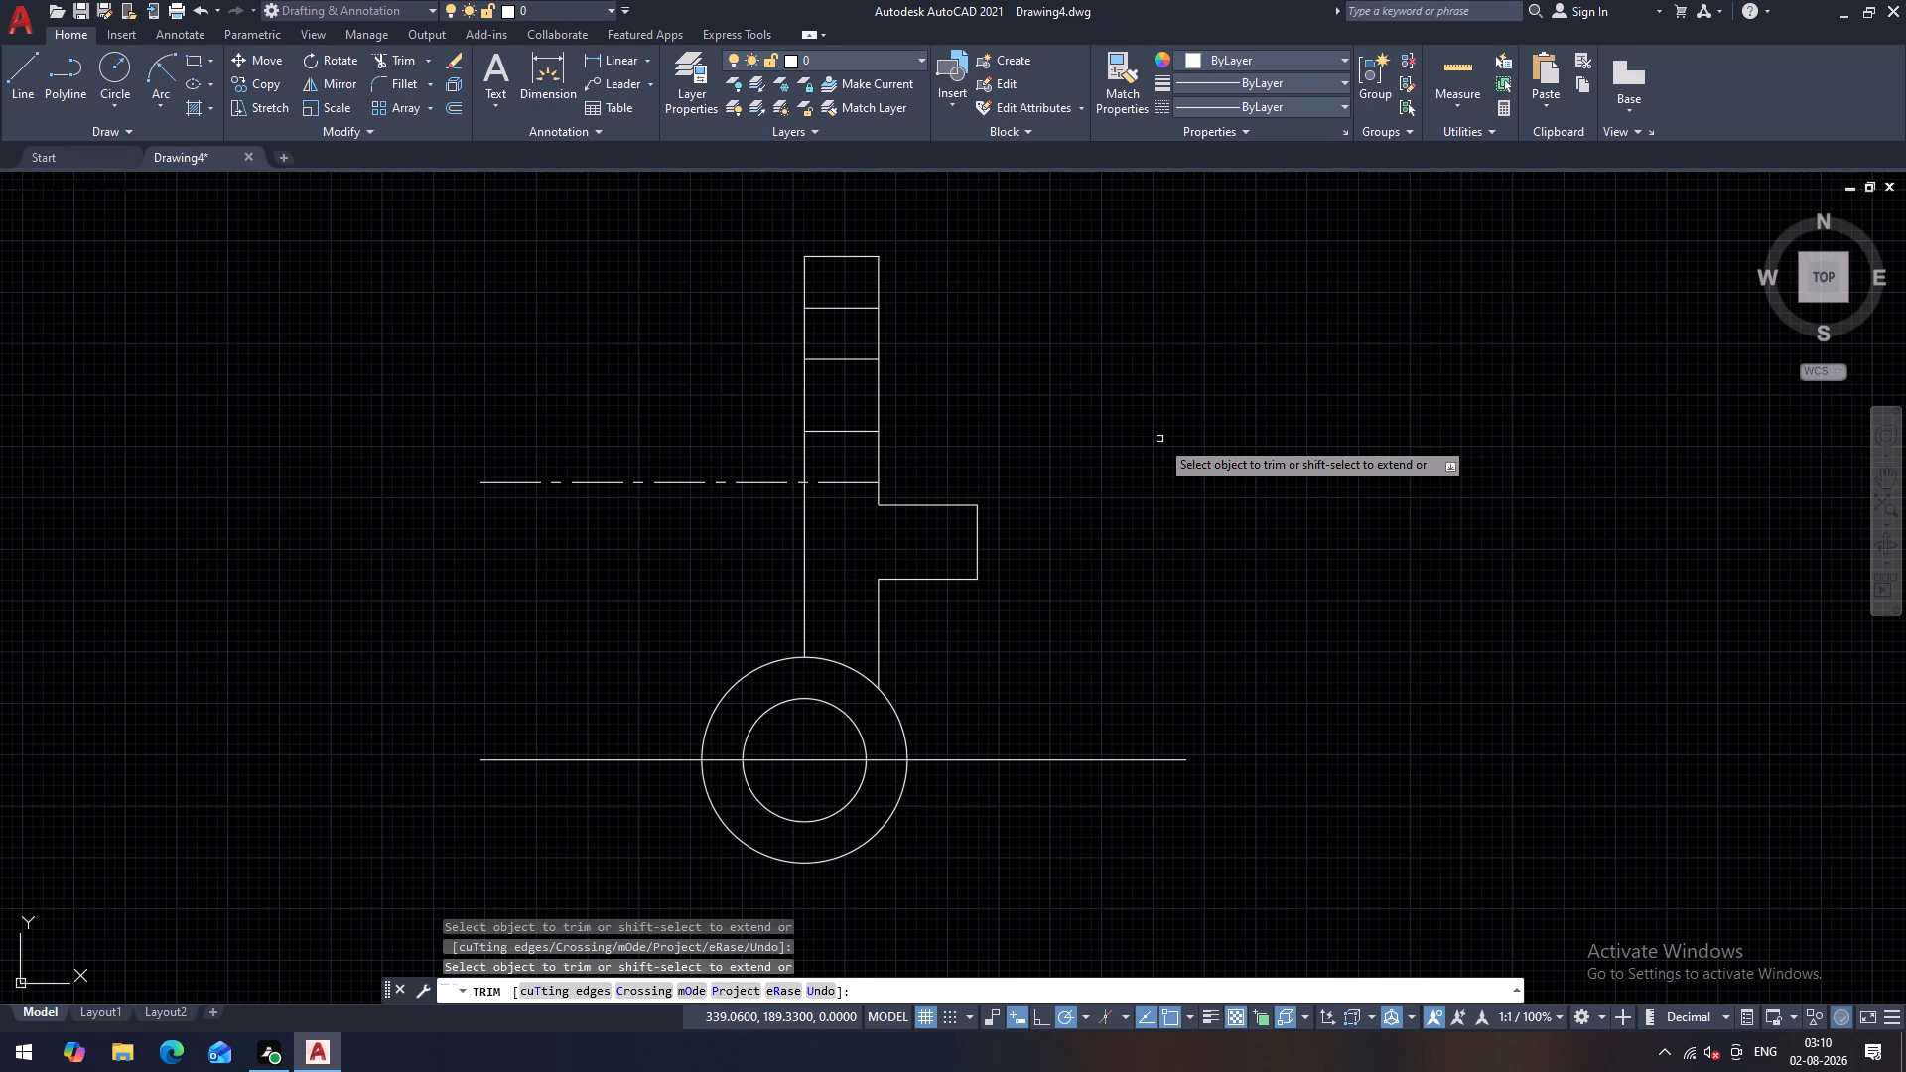
pyautogui.press('Escape')
pyautogui.press('Escape')
pyautogui.press('Escape')
pyautogui.press('Escape')
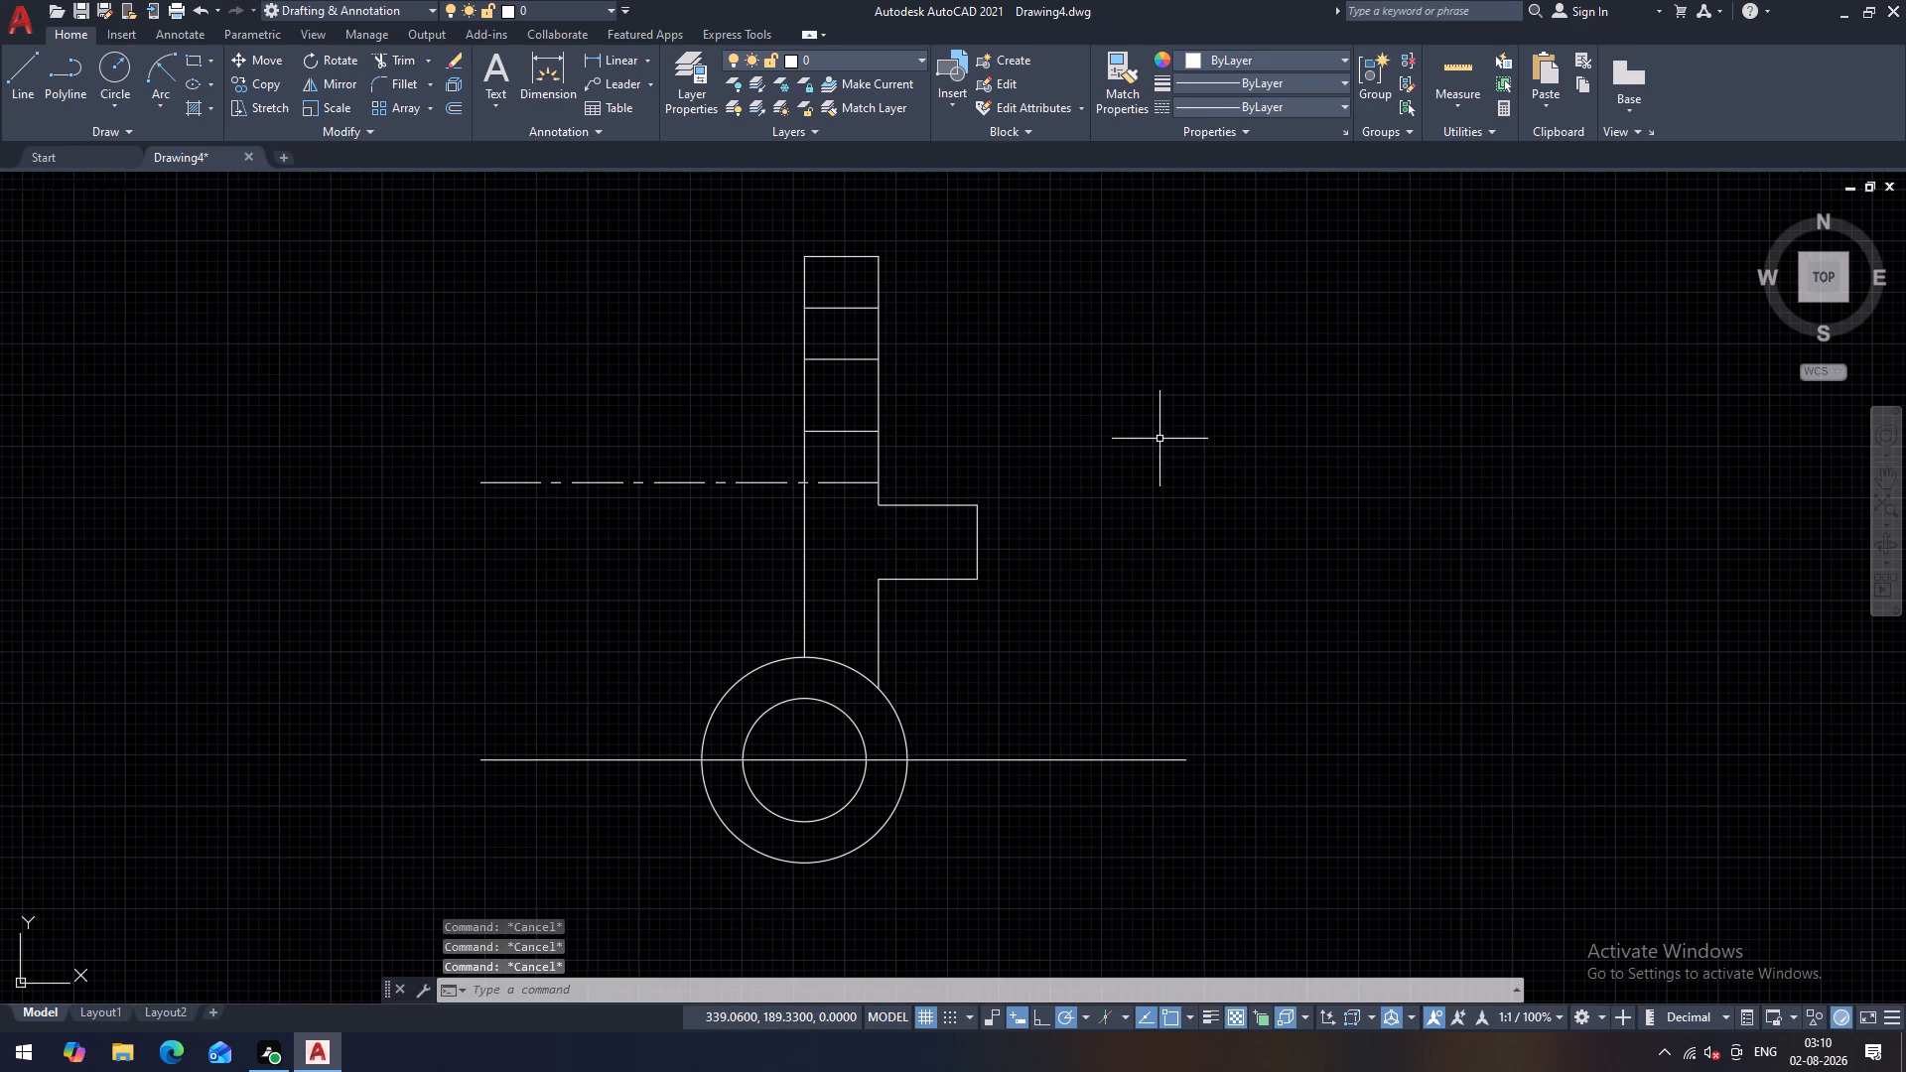
pyautogui.press('Escape')
pyautogui.press('Escape')
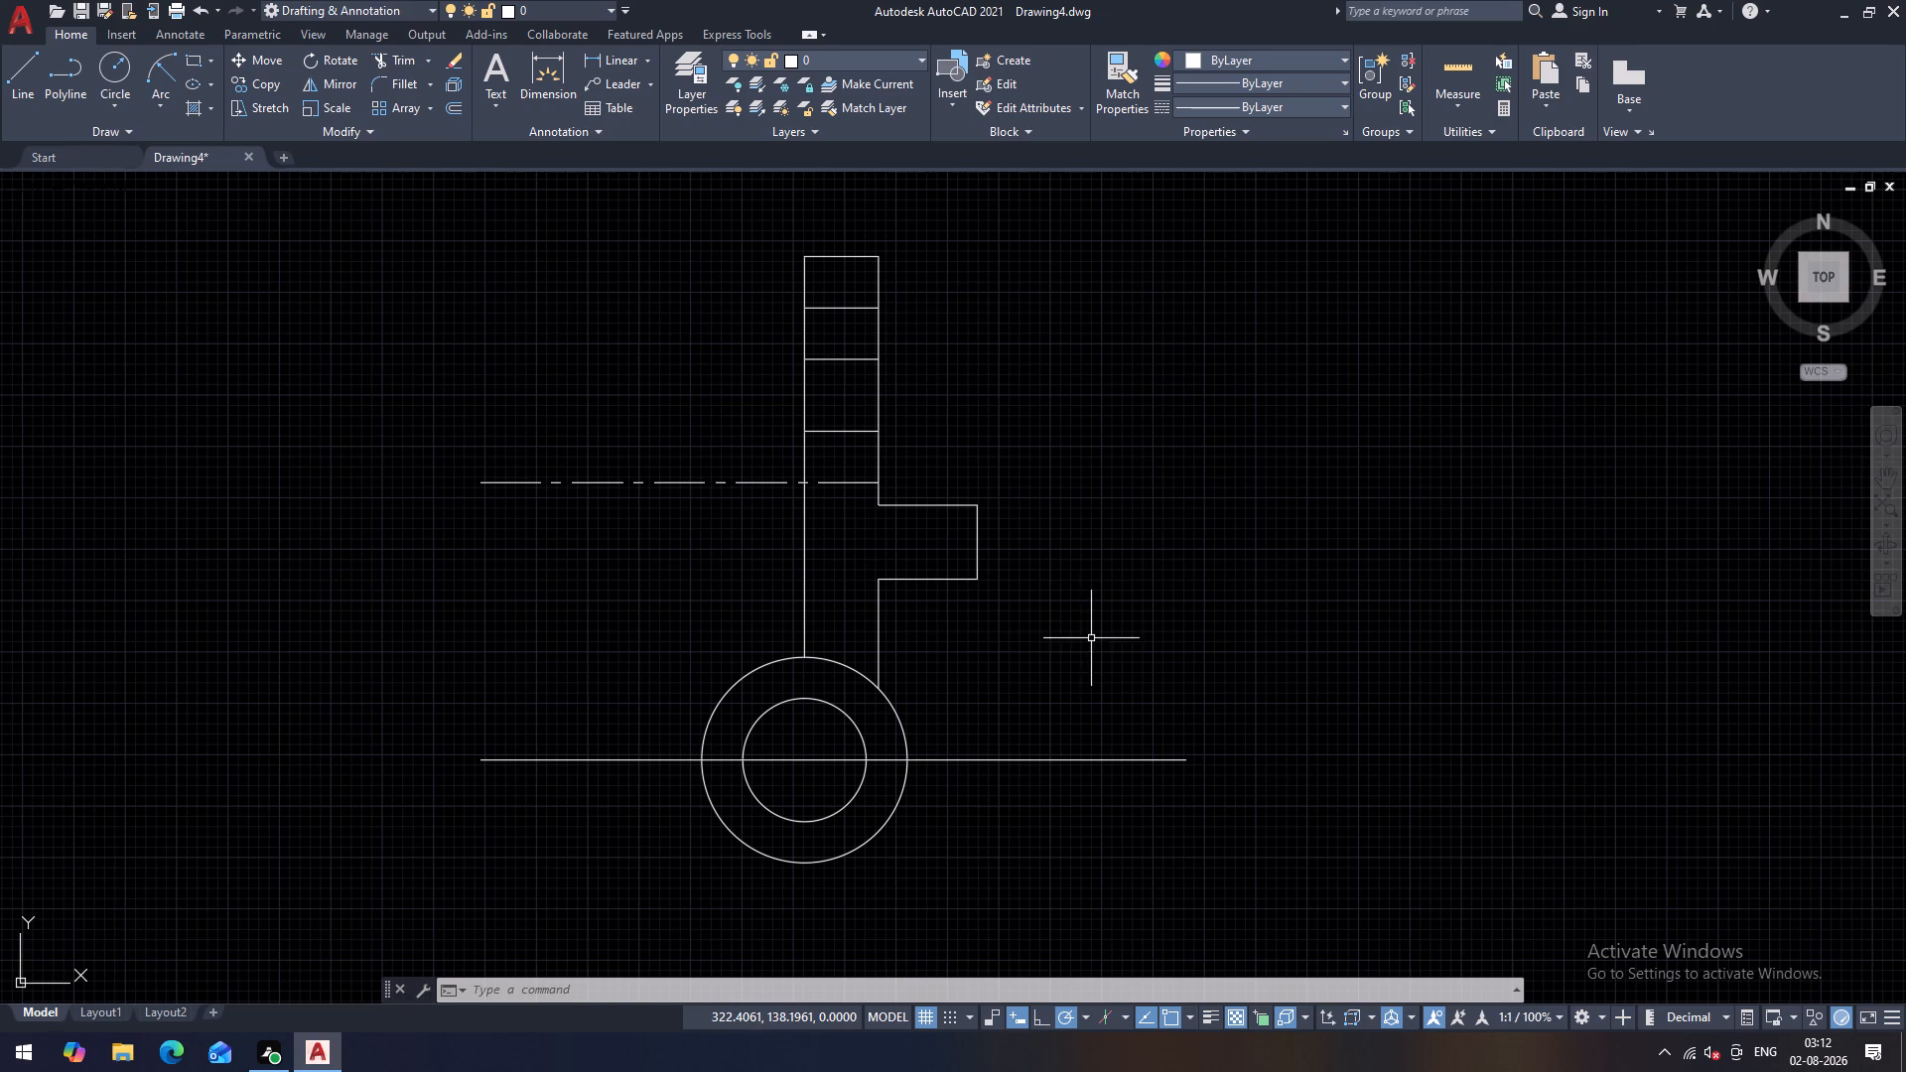
# Add a vertical linear dimension outside the right vertical, from the third horizontal line's end up to the top corner.
pyautogui.moveTo(1091, 626); pyautogui.dragTo(1130, 586, button='middle')
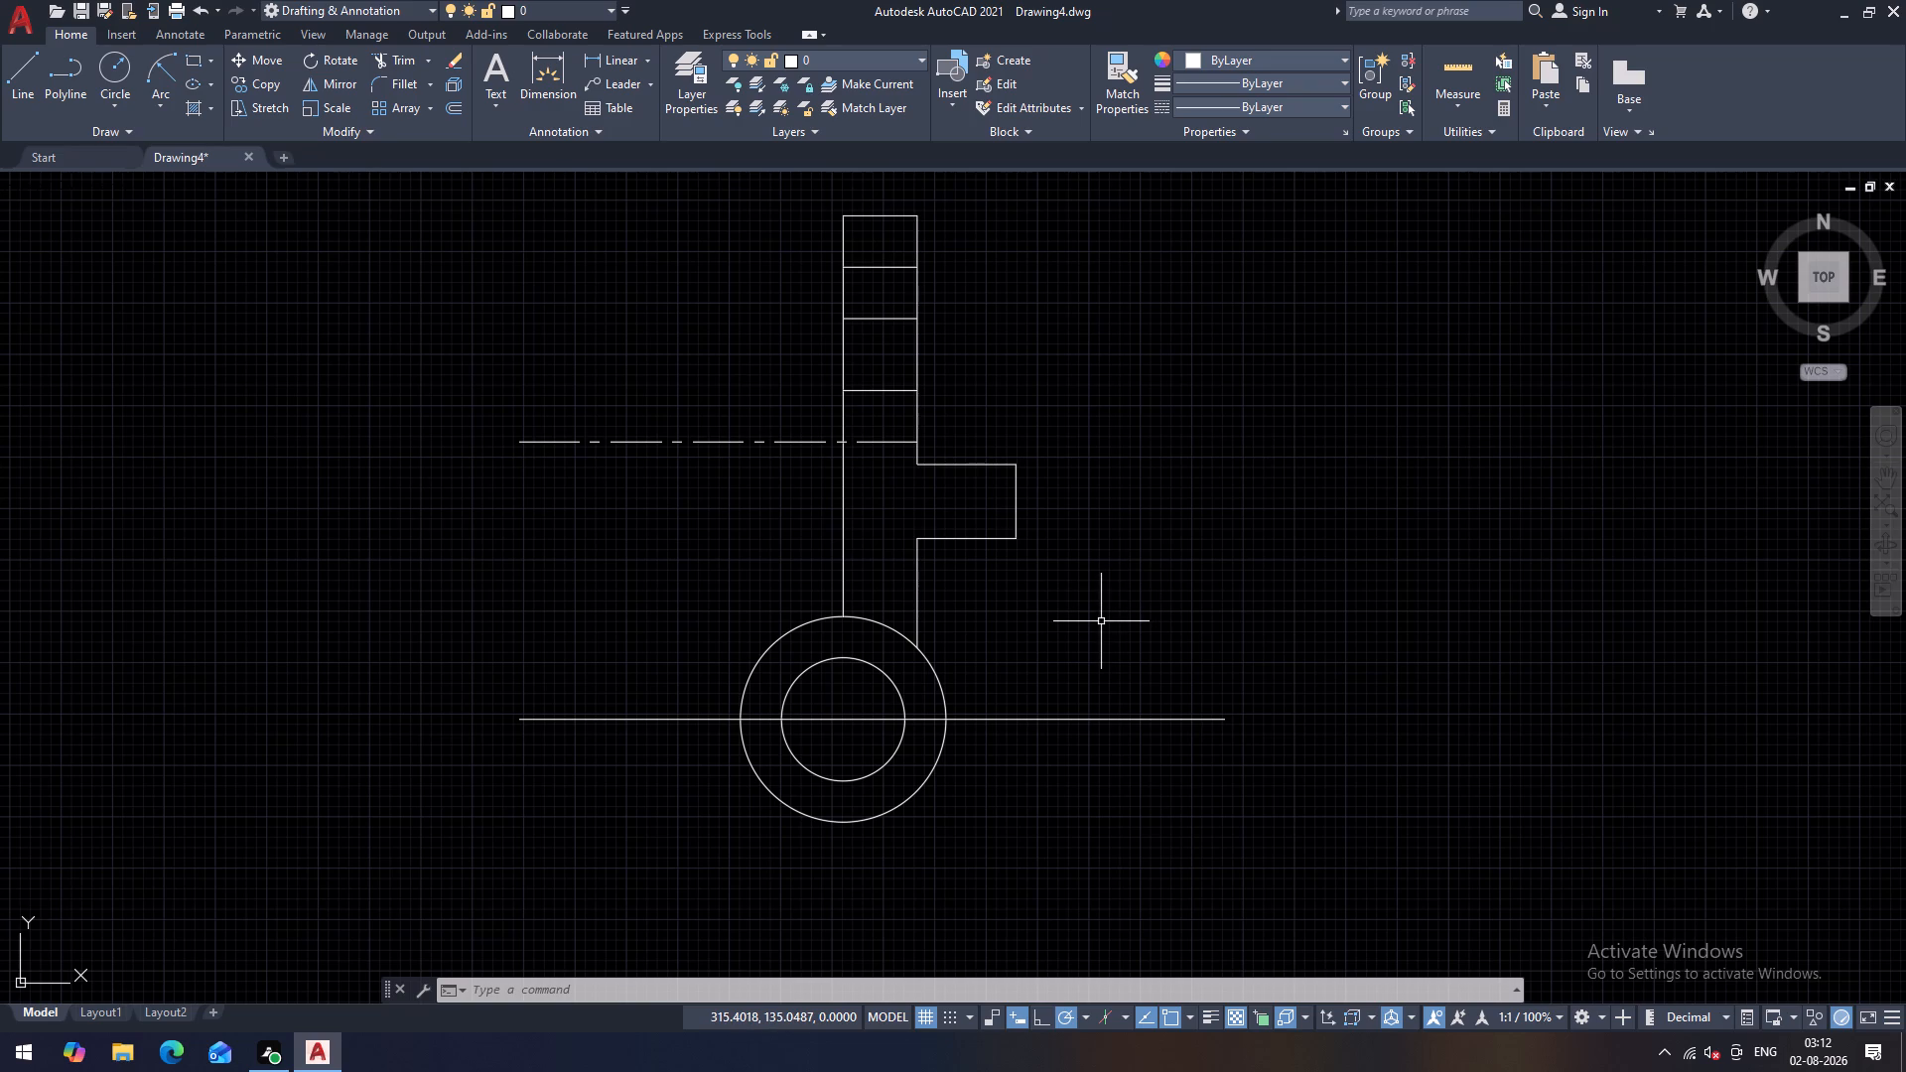
pyautogui.moveTo(1101, 621); pyautogui.dragTo(1090, 665, button='middle')
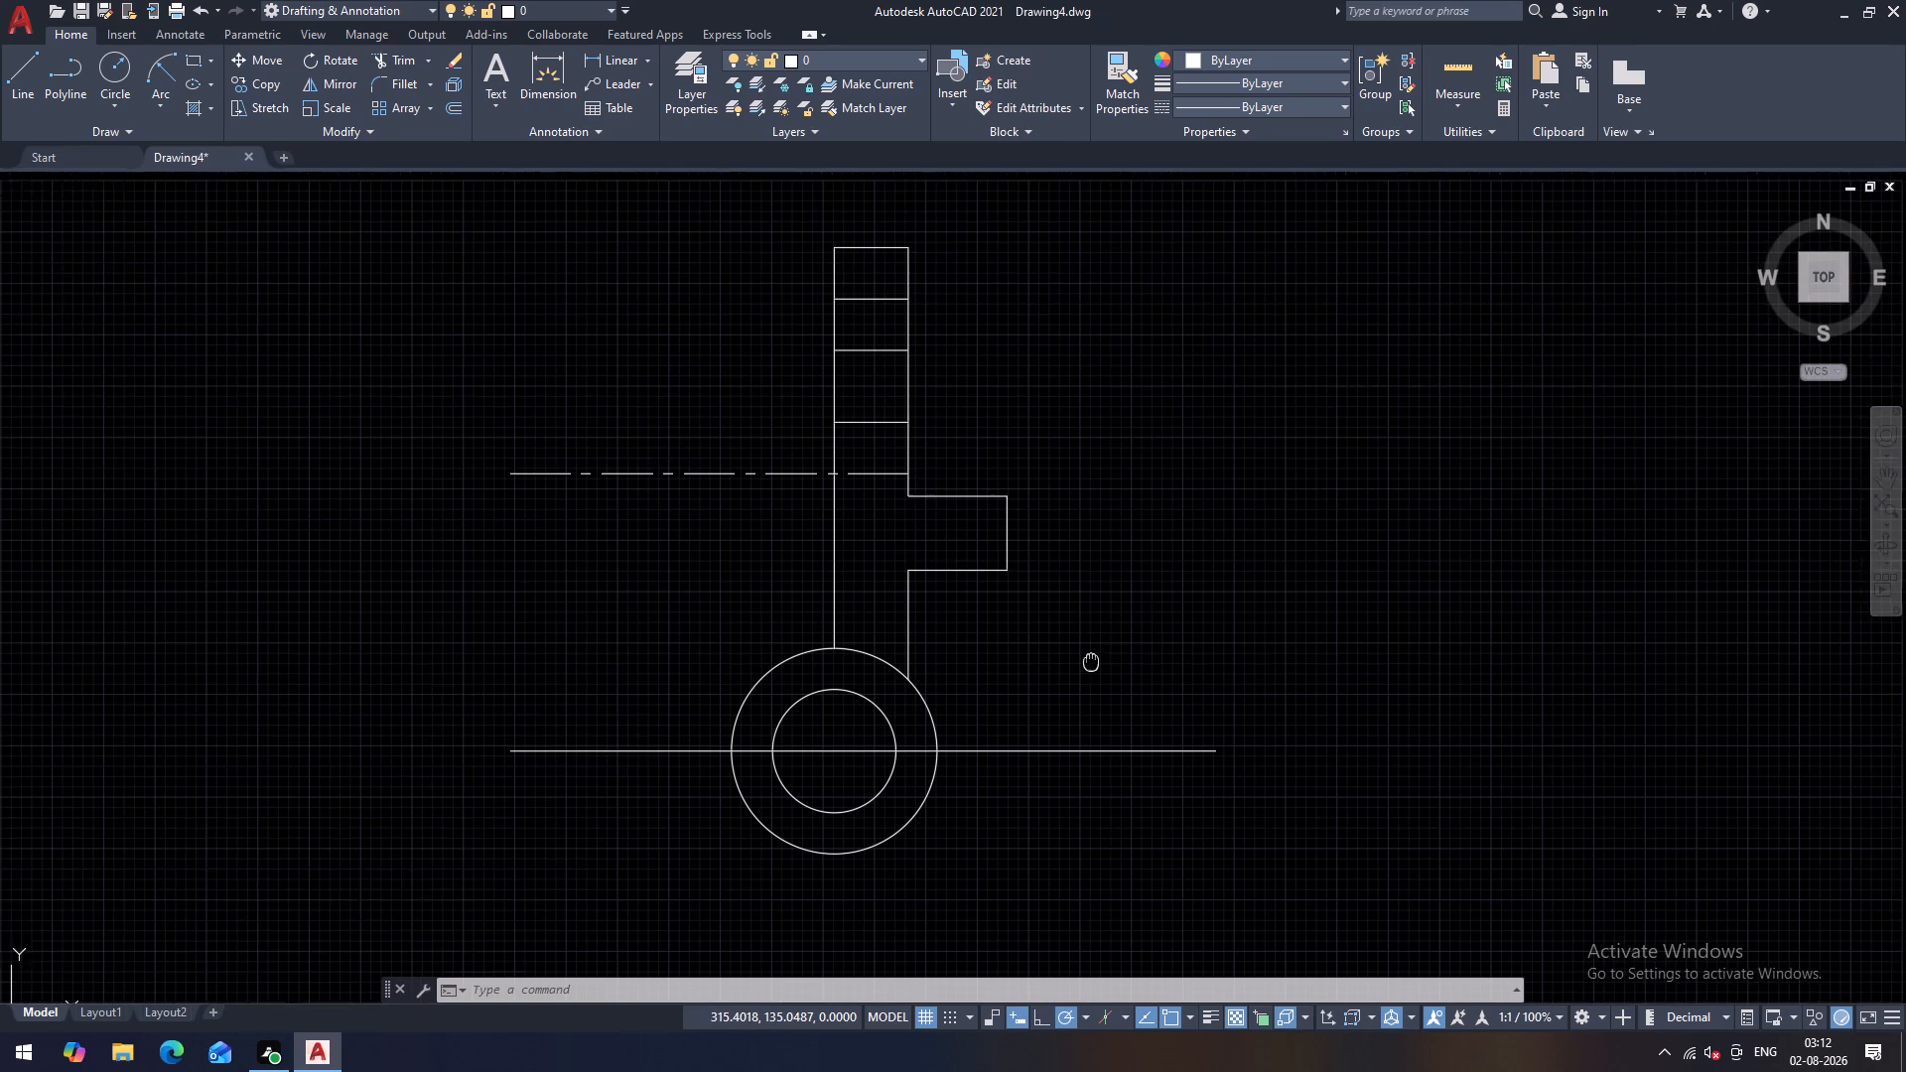
pyautogui.moveTo(1090, 665); pyautogui.dragTo(1086, 680, button='middle')
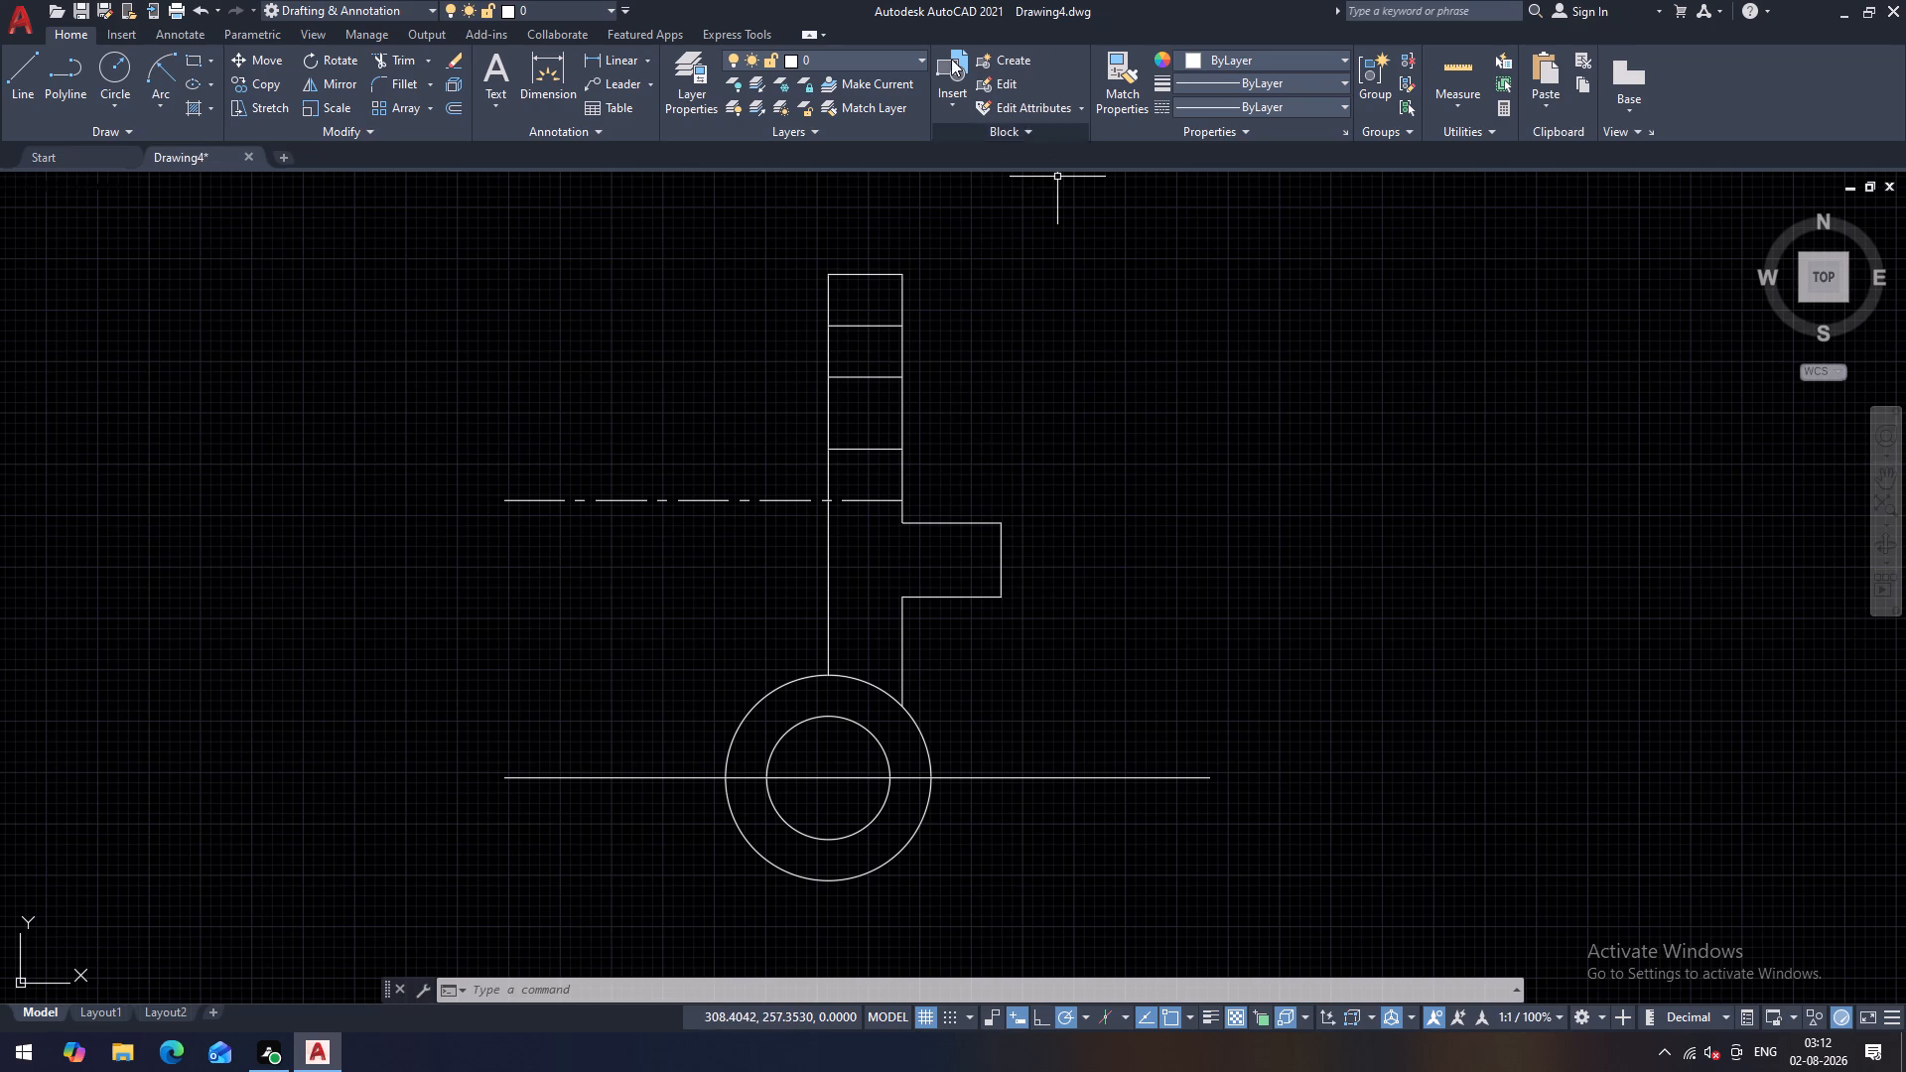
pyautogui.click(603, 60)
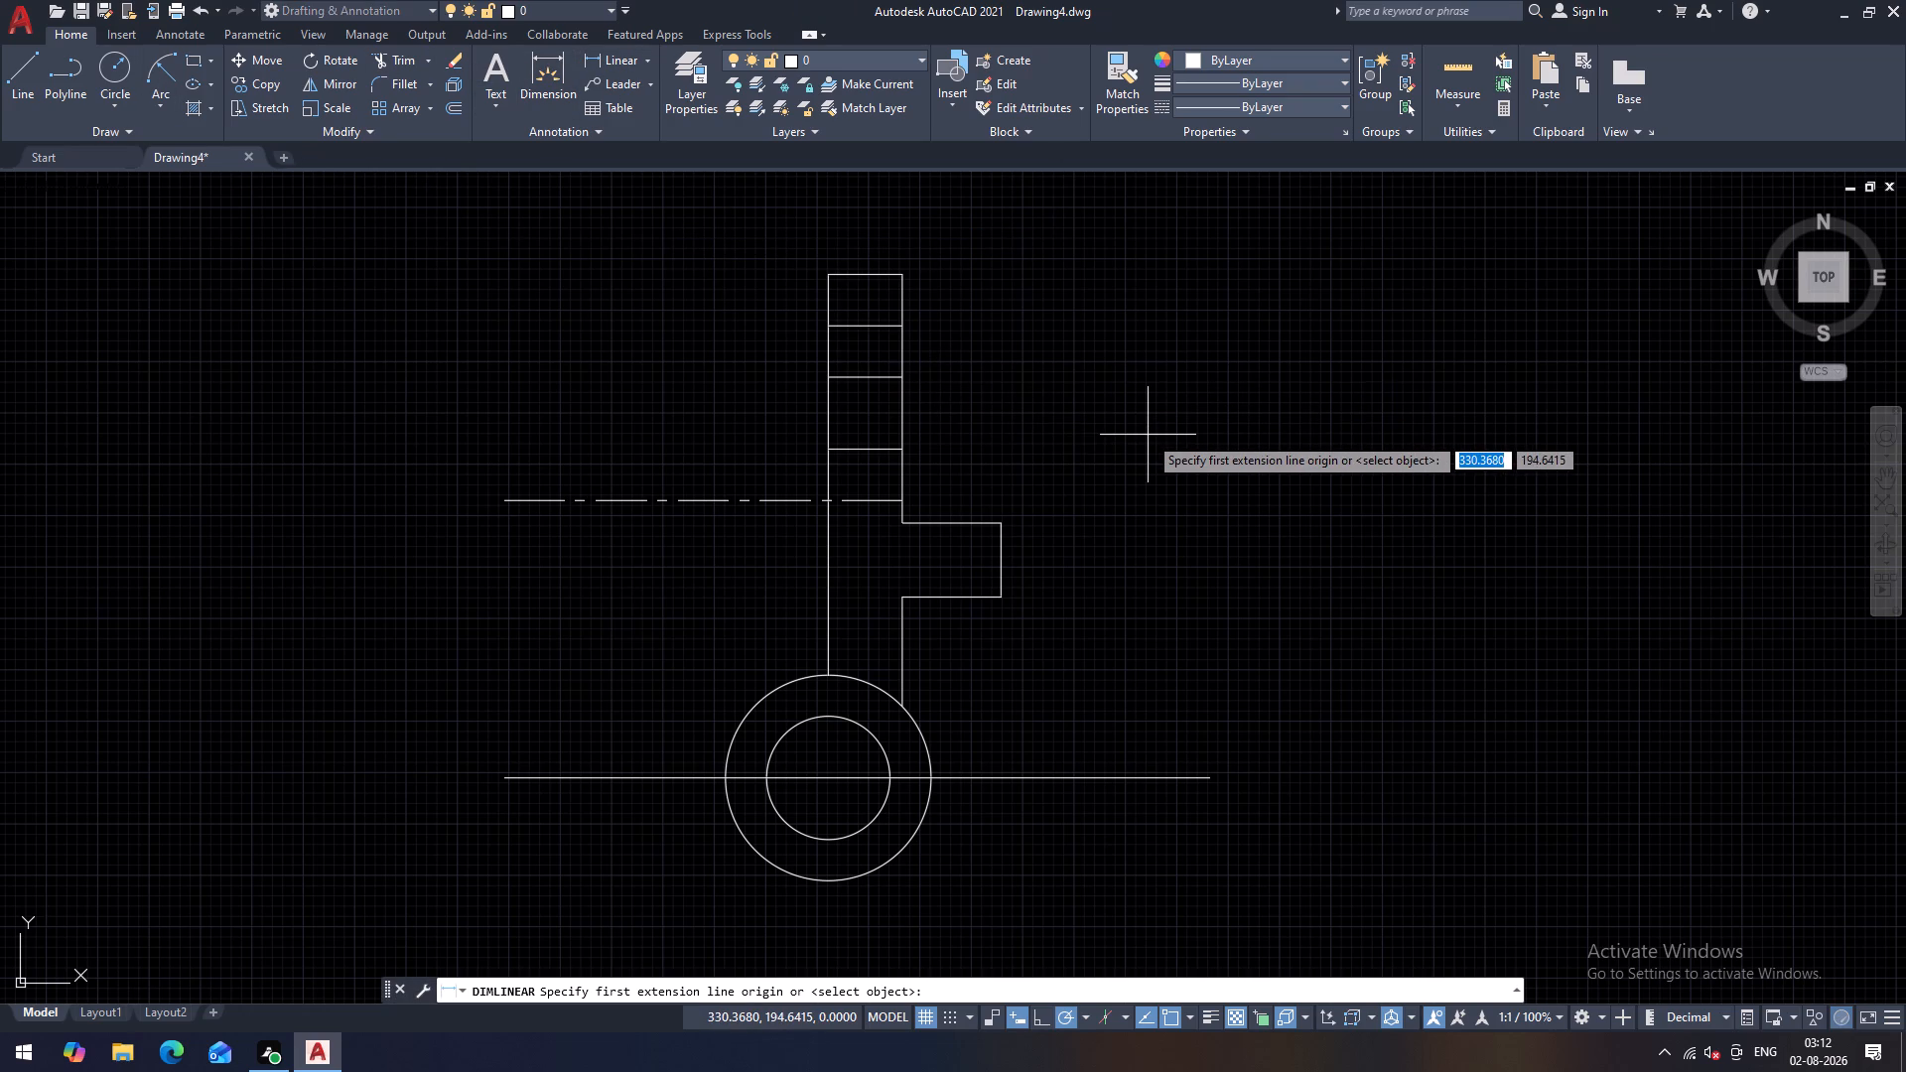
pyautogui.click(903, 379)
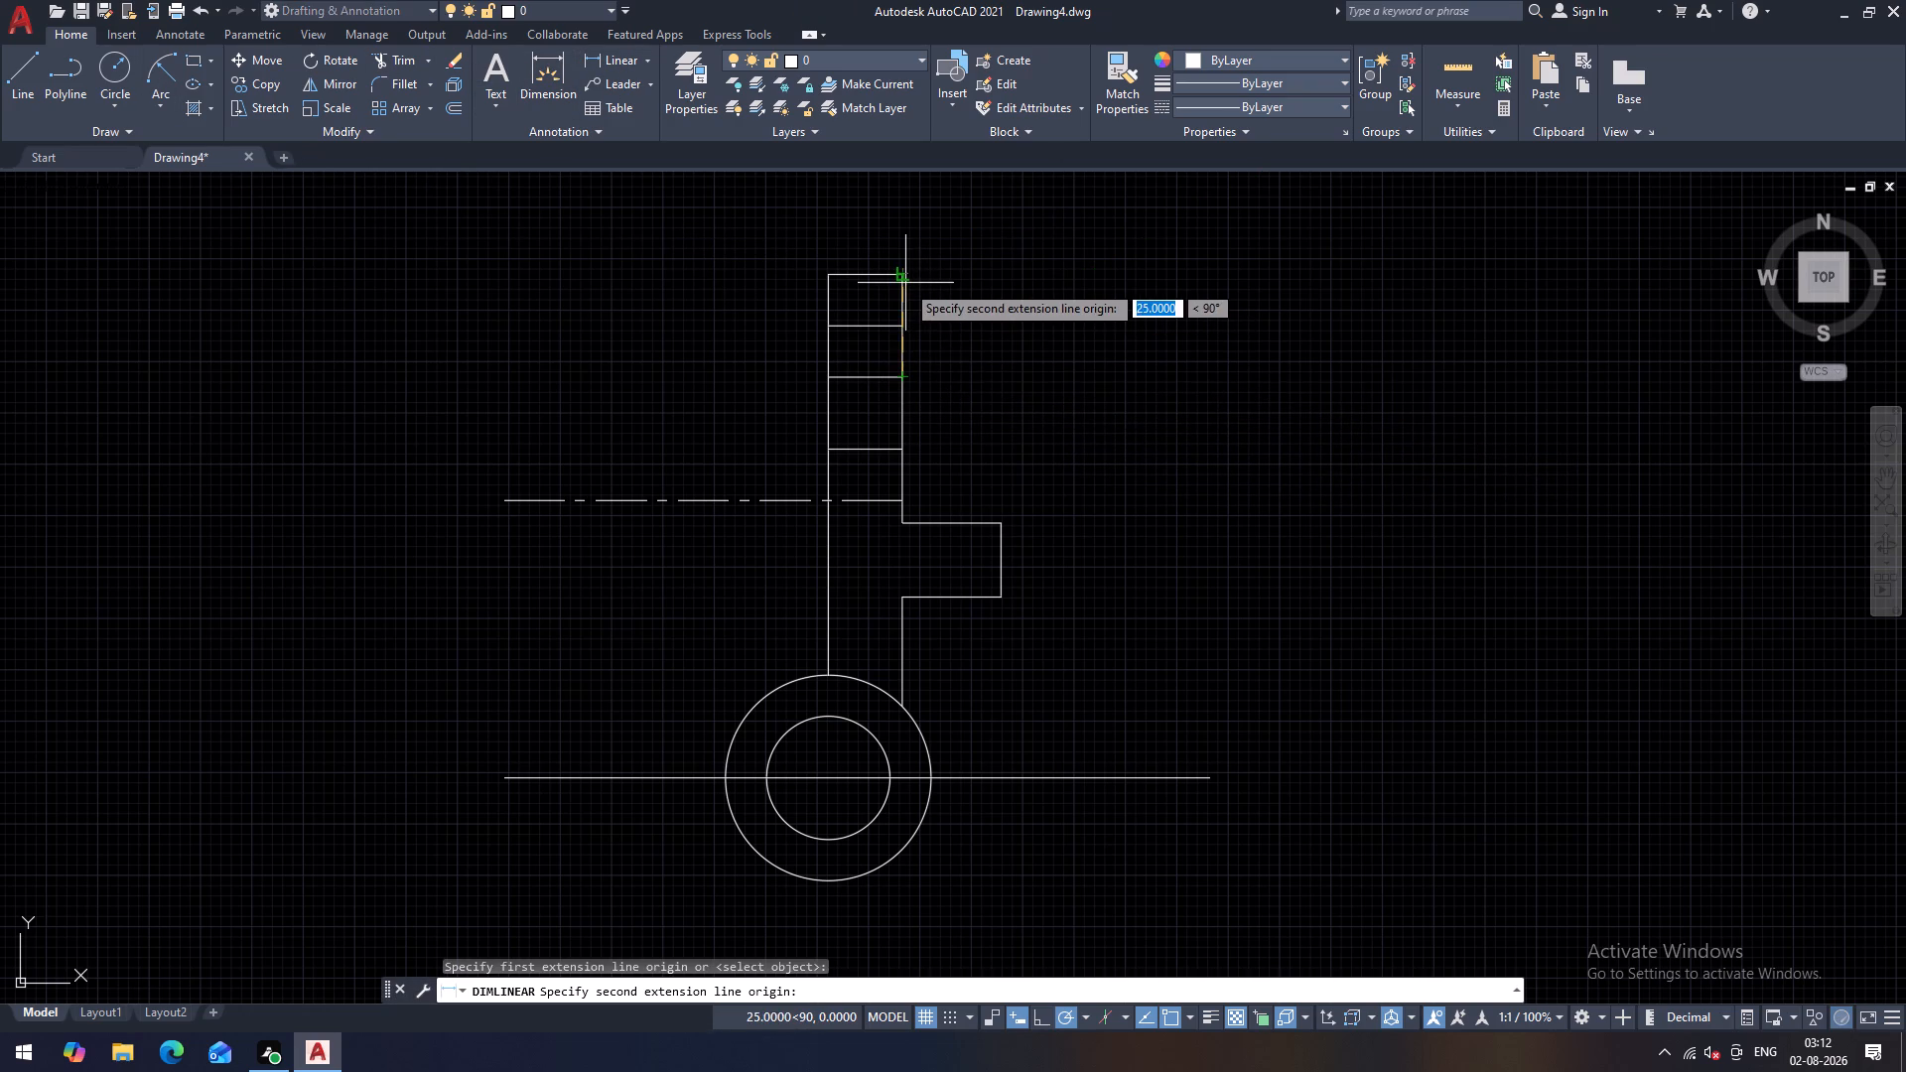
pyautogui.click(901, 279)
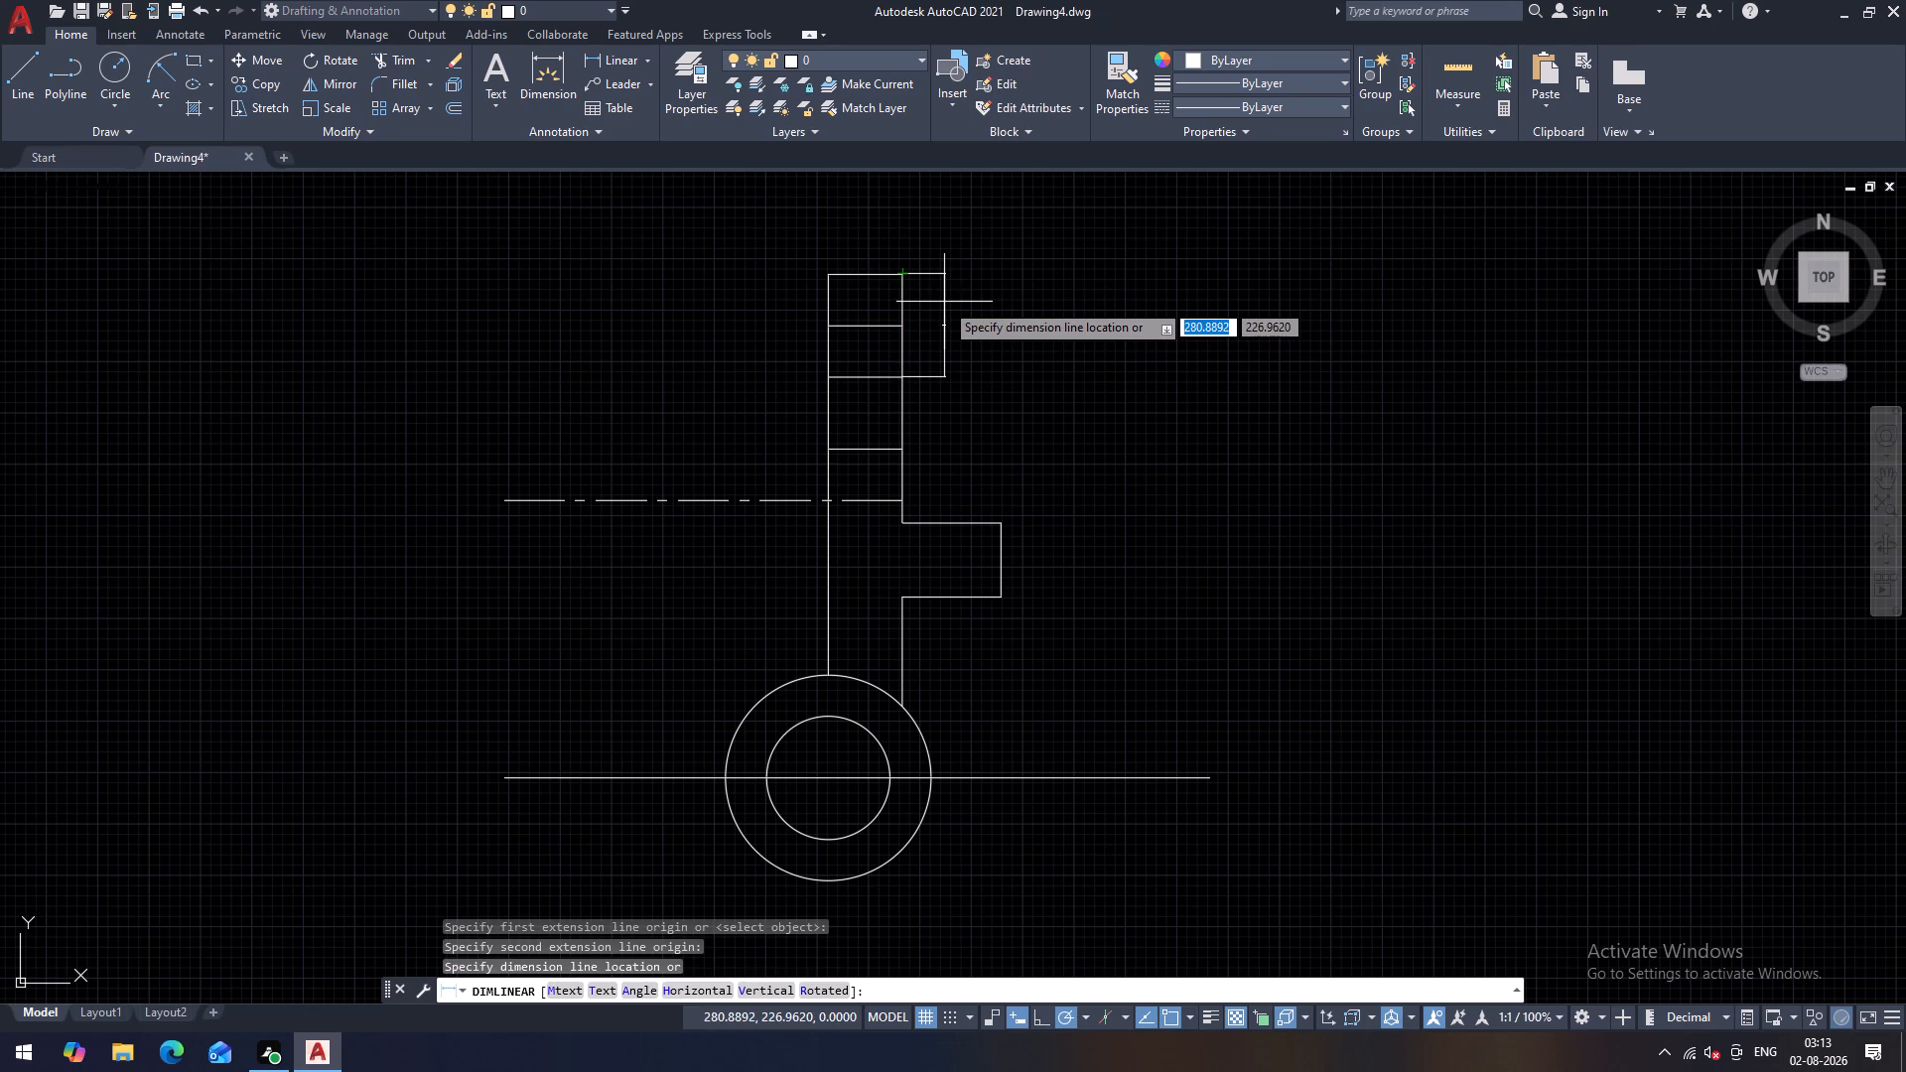
pyautogui.click(958, 305)
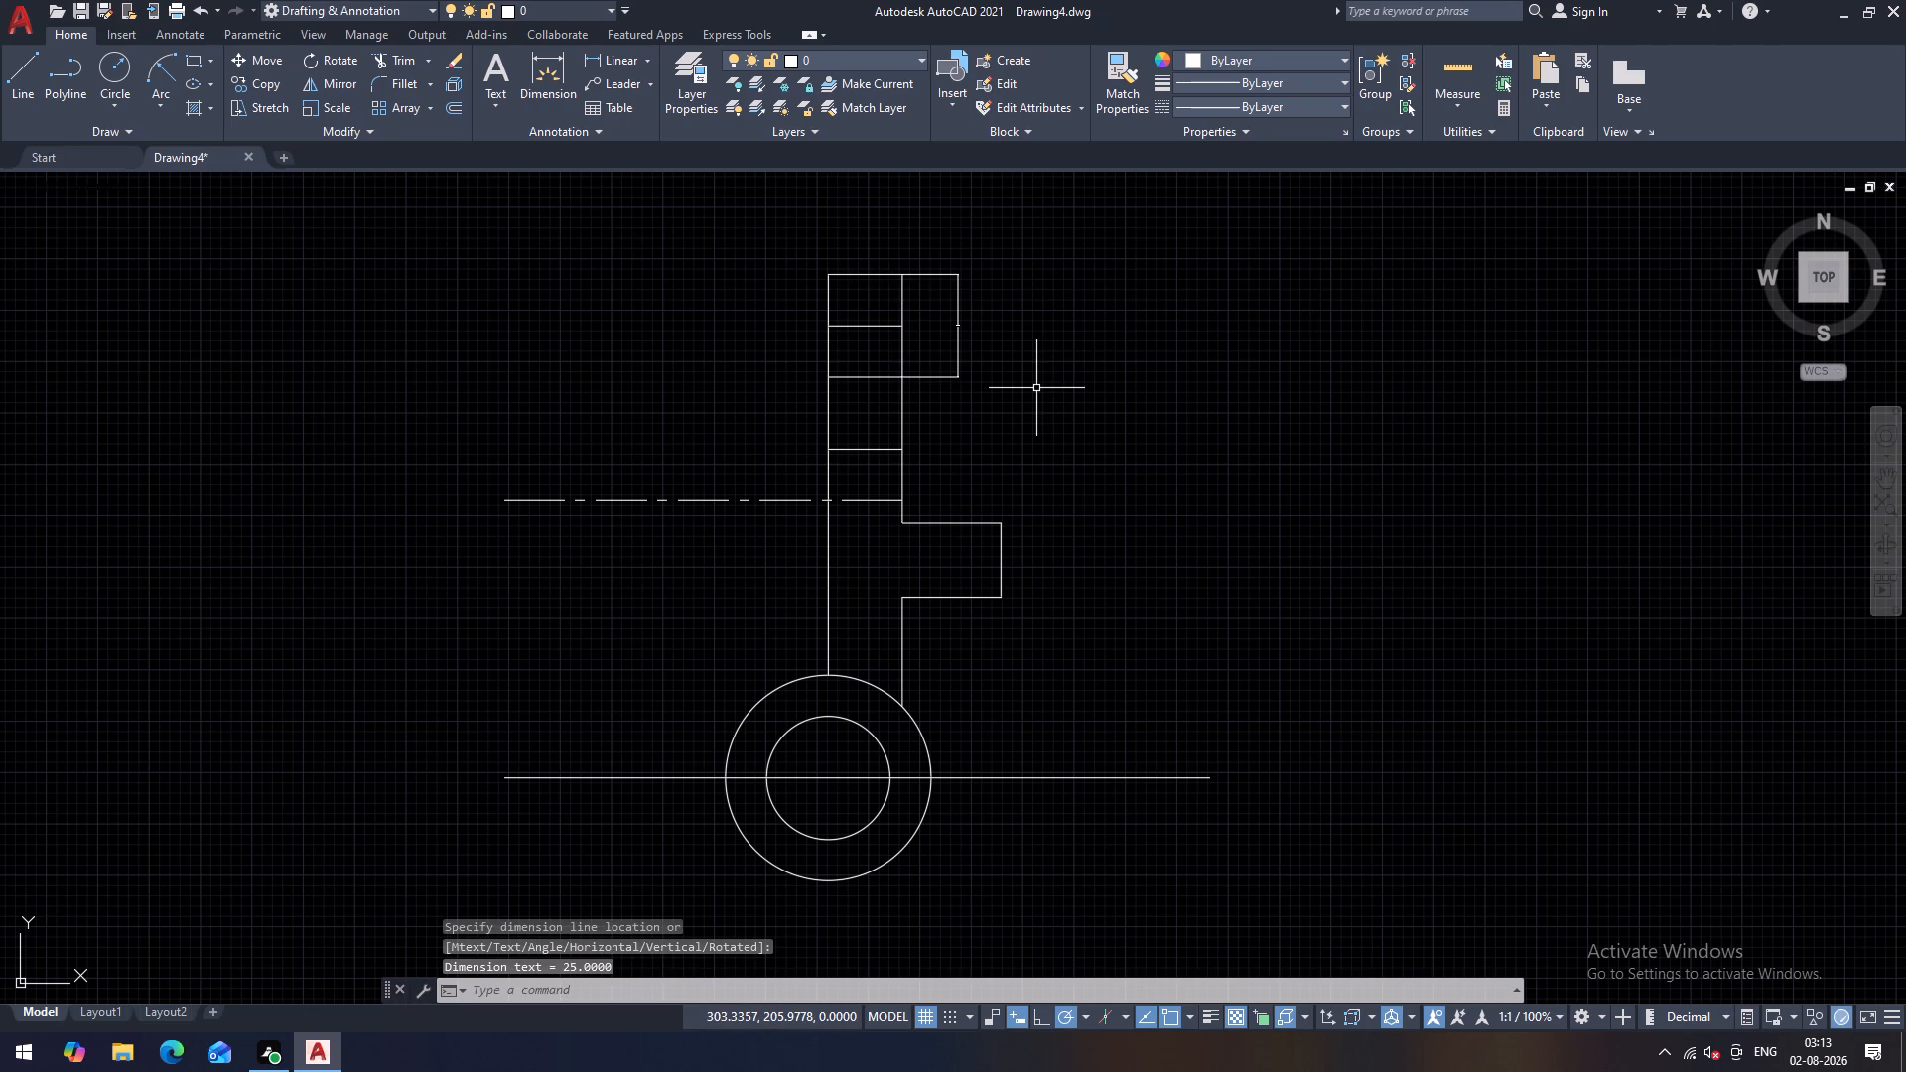
pyautogui.press('Escape')
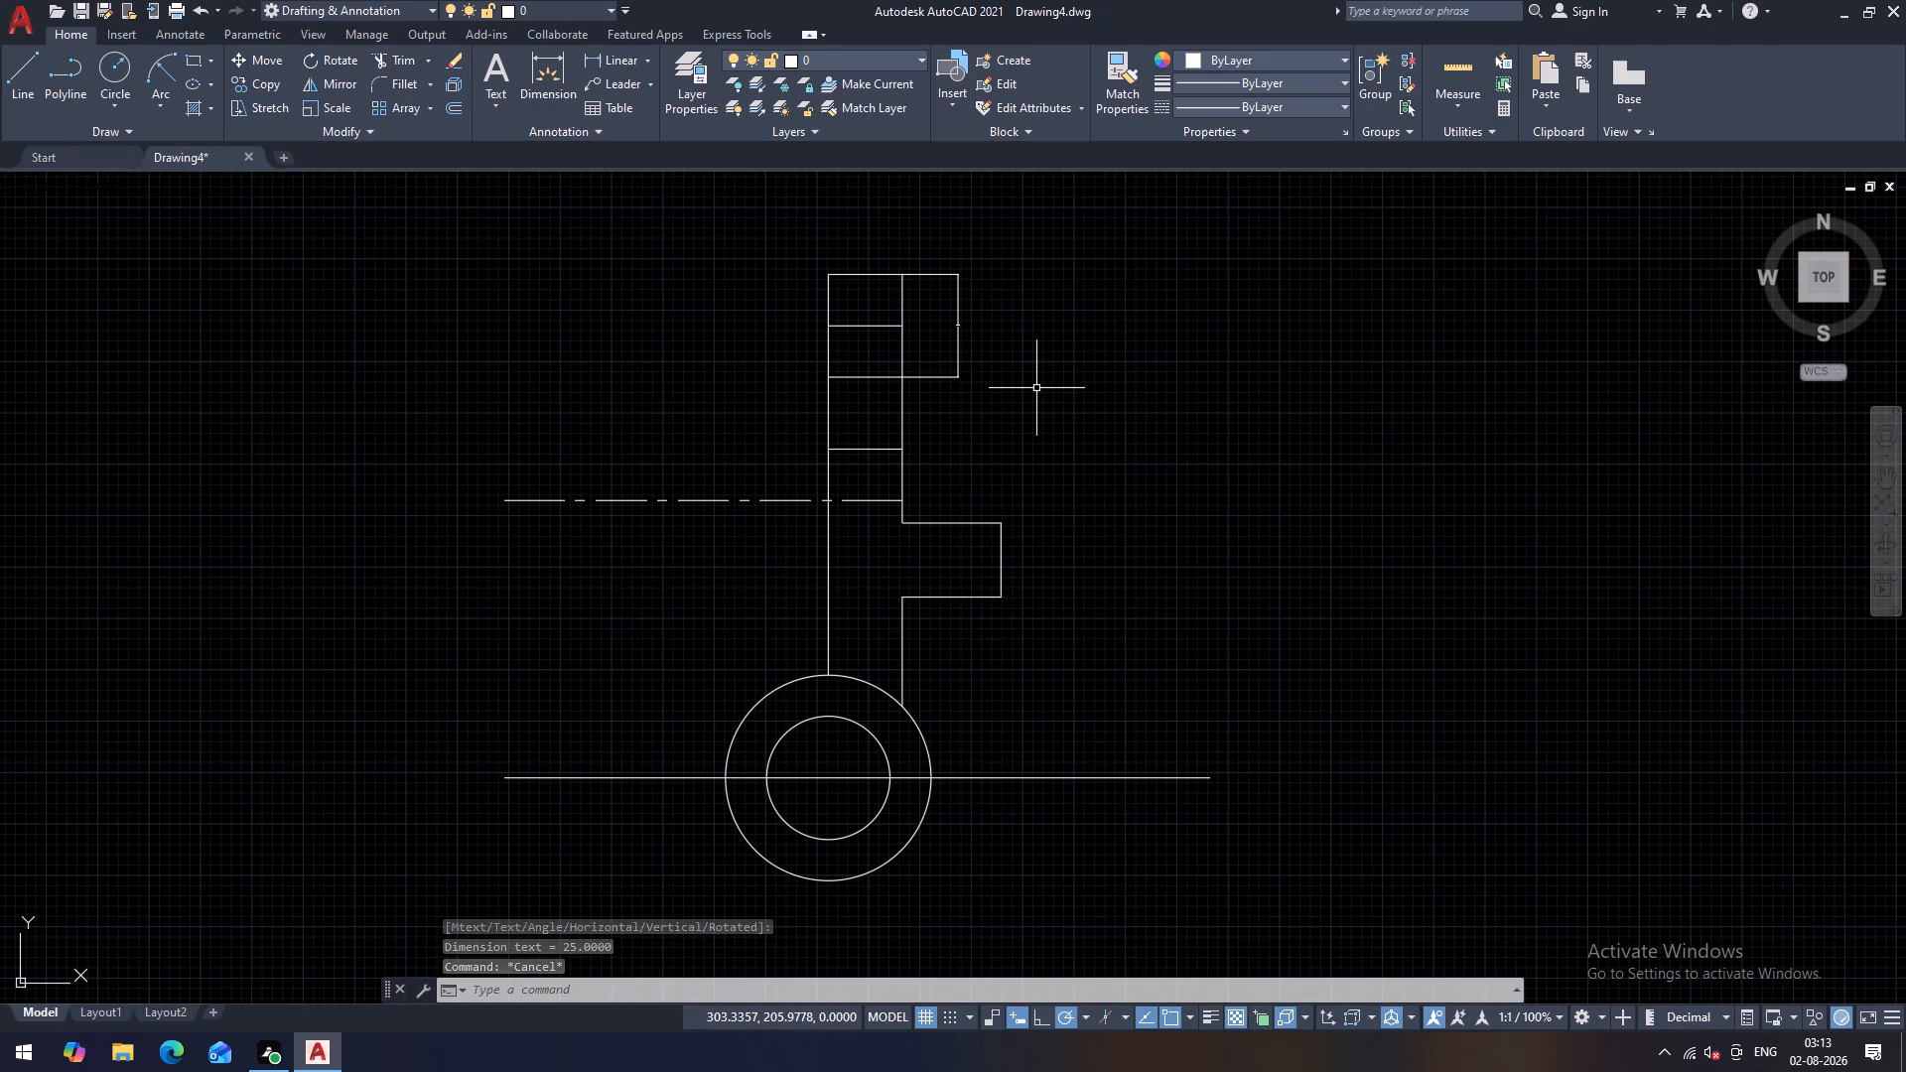
# Modify the Standard dimension style to use an arrow size of 3.
pyautogui.write('d')
pyautogui.press('space')
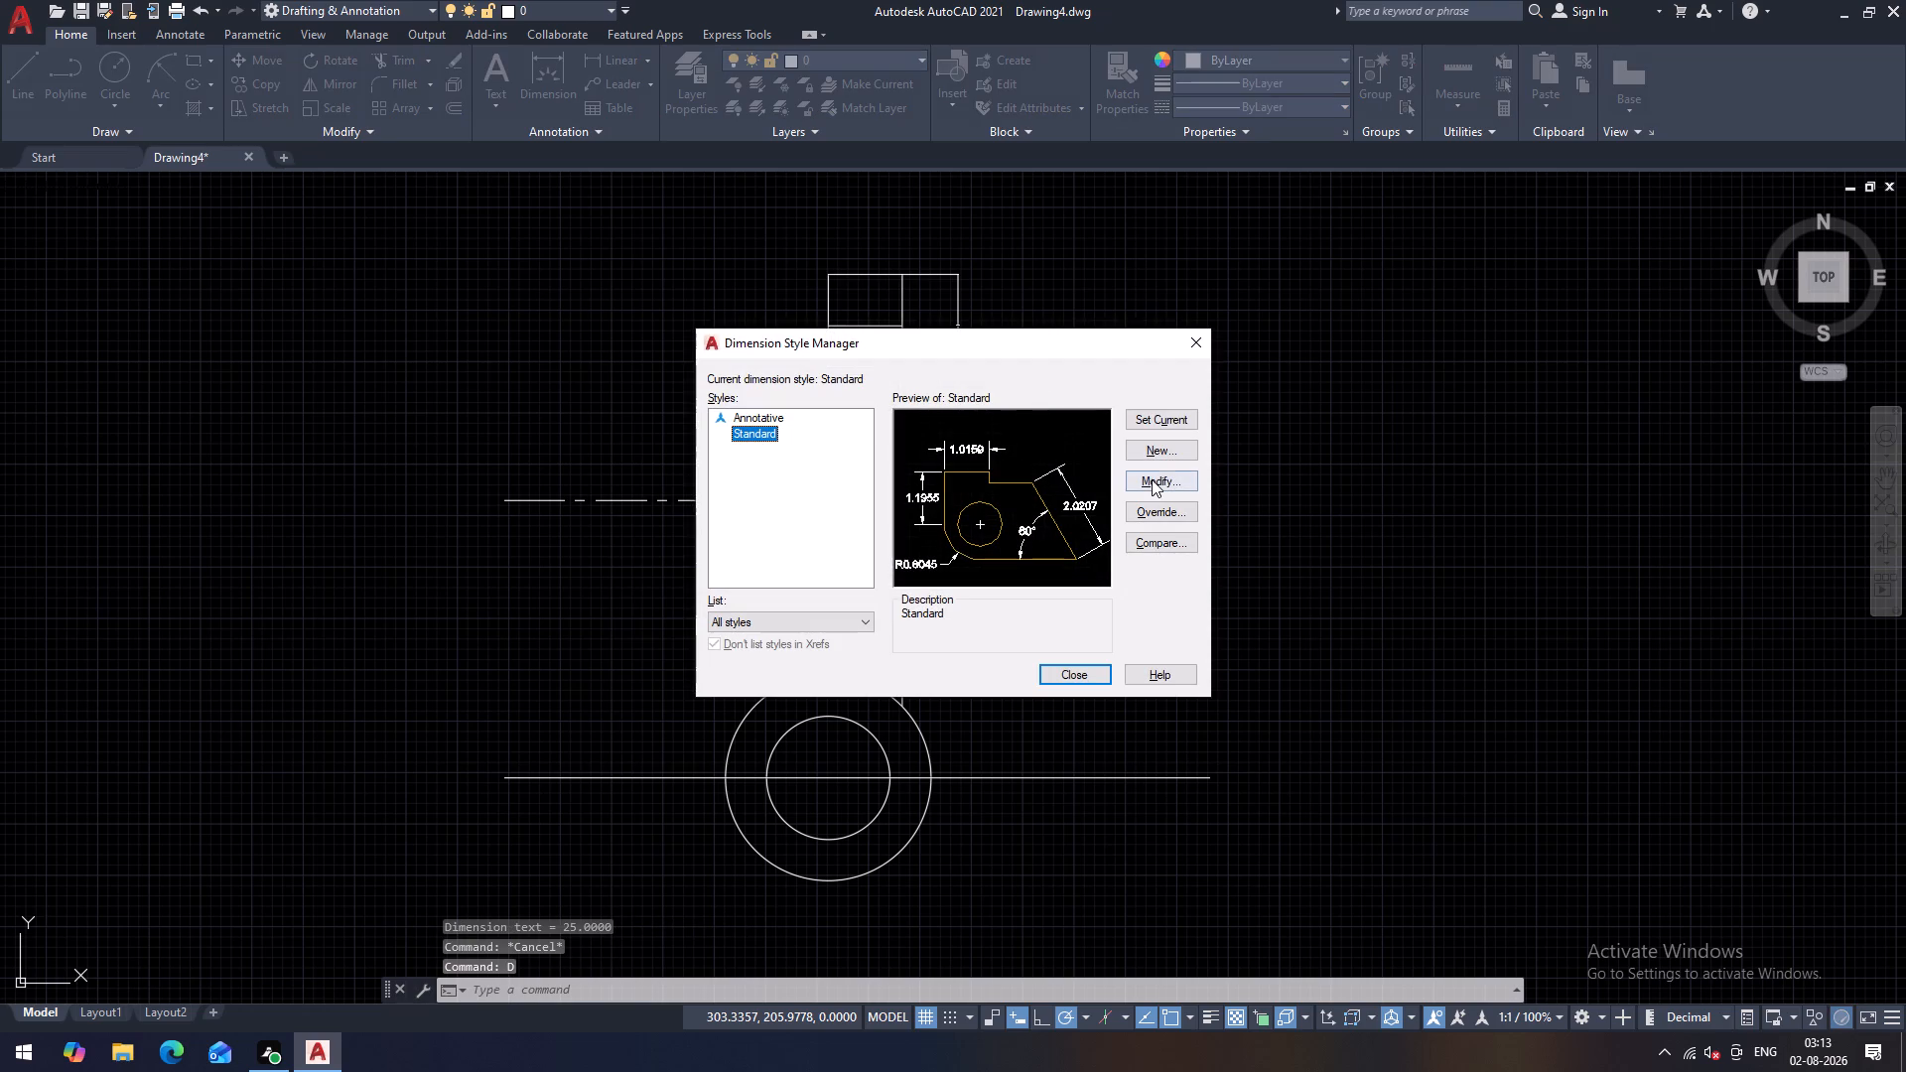
pyautogui.click(1152, 479)
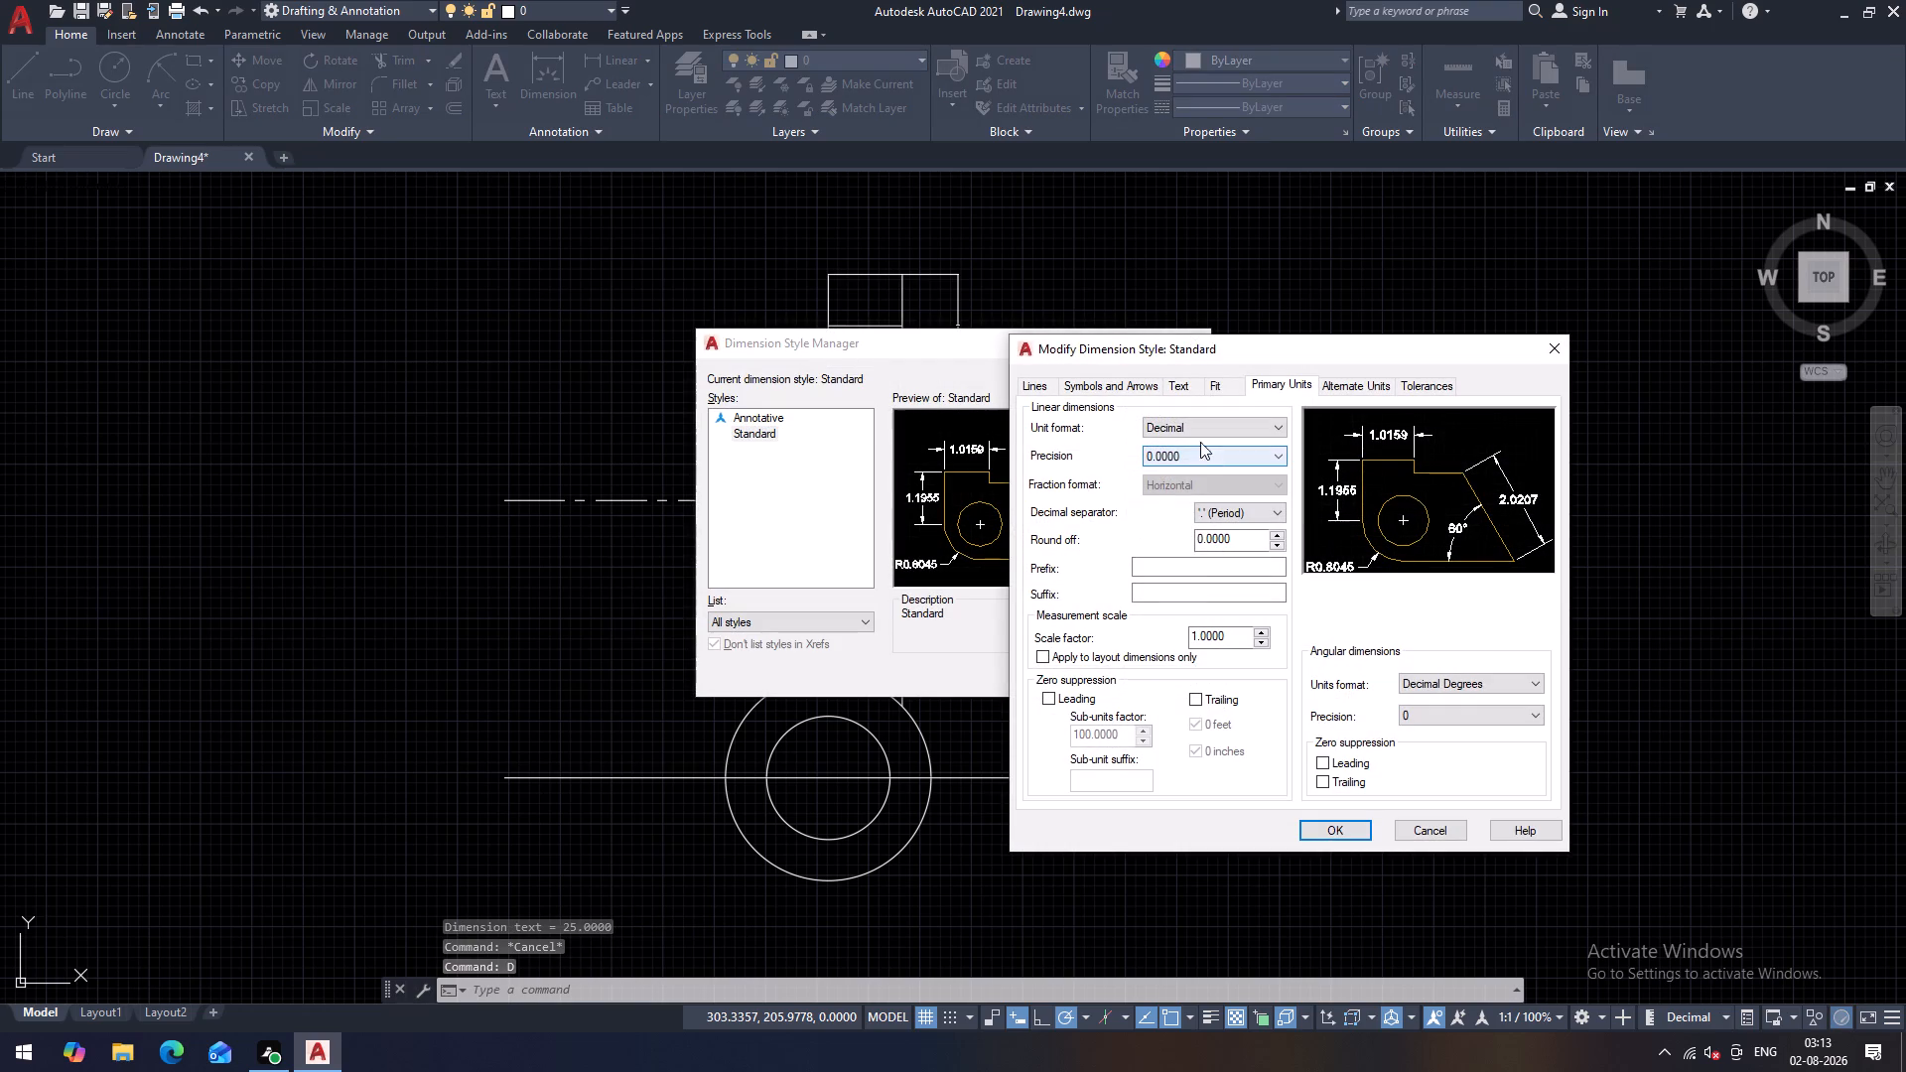
pyautogui.click(1082, 385)
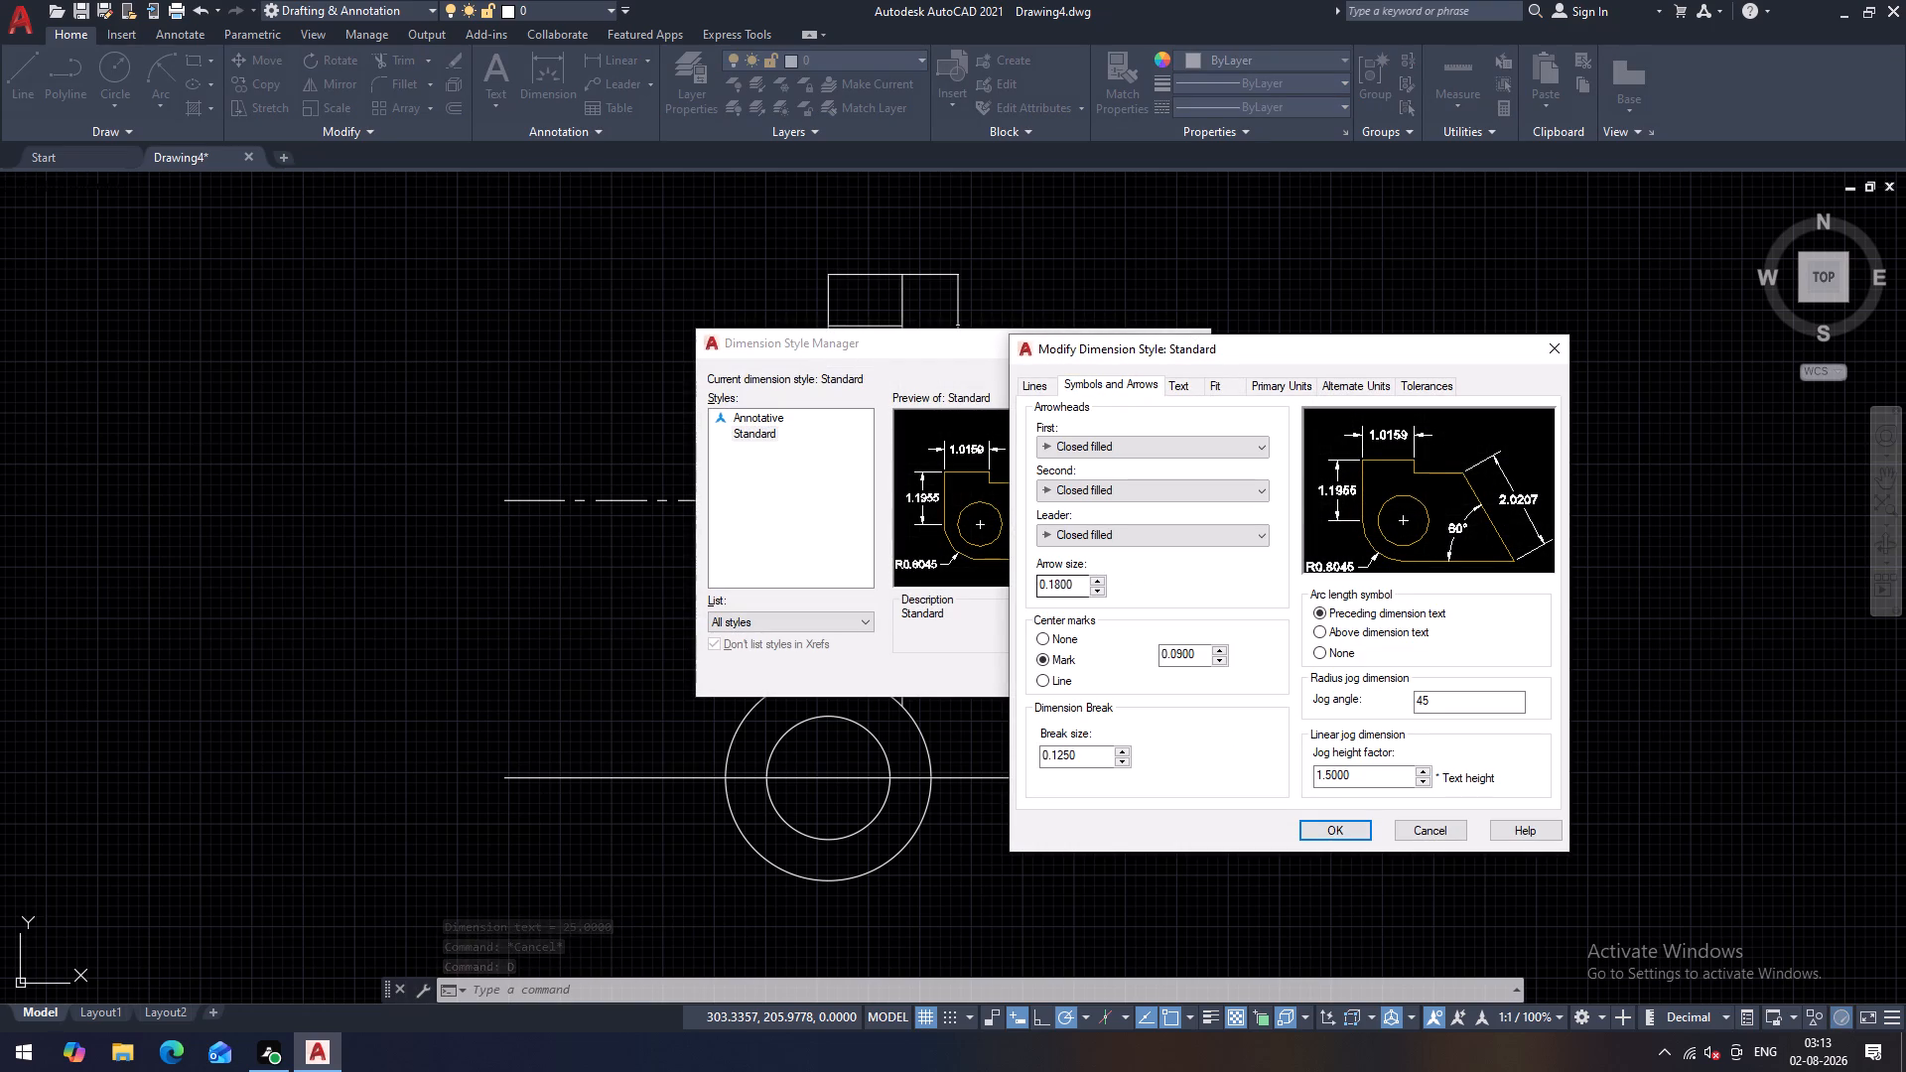
pyautogui.doubleClick(1079, 579)
pyautogui.press('3')
pyautogui.press('Return')
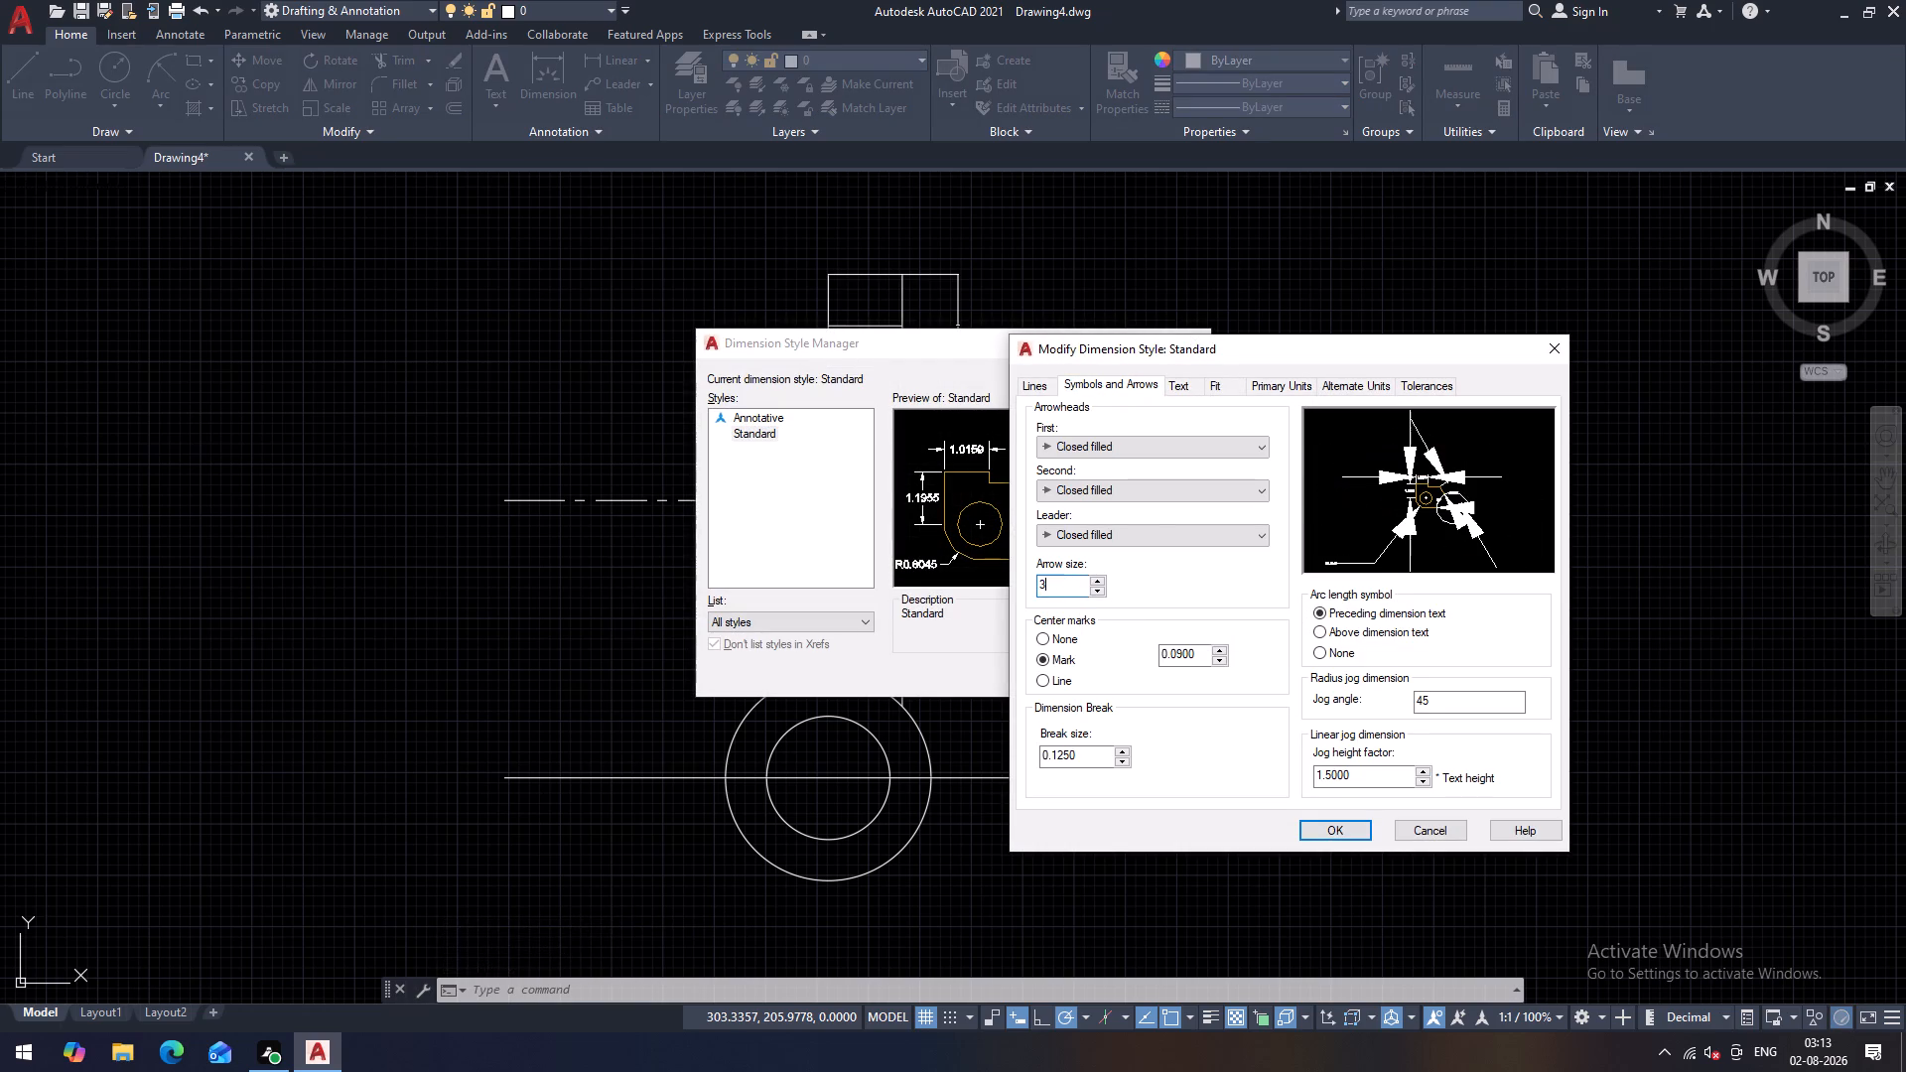
# Set the Standard dimension style's text height to 5 and align the text with the dimension line.
pyautogui.click(1175, 388)
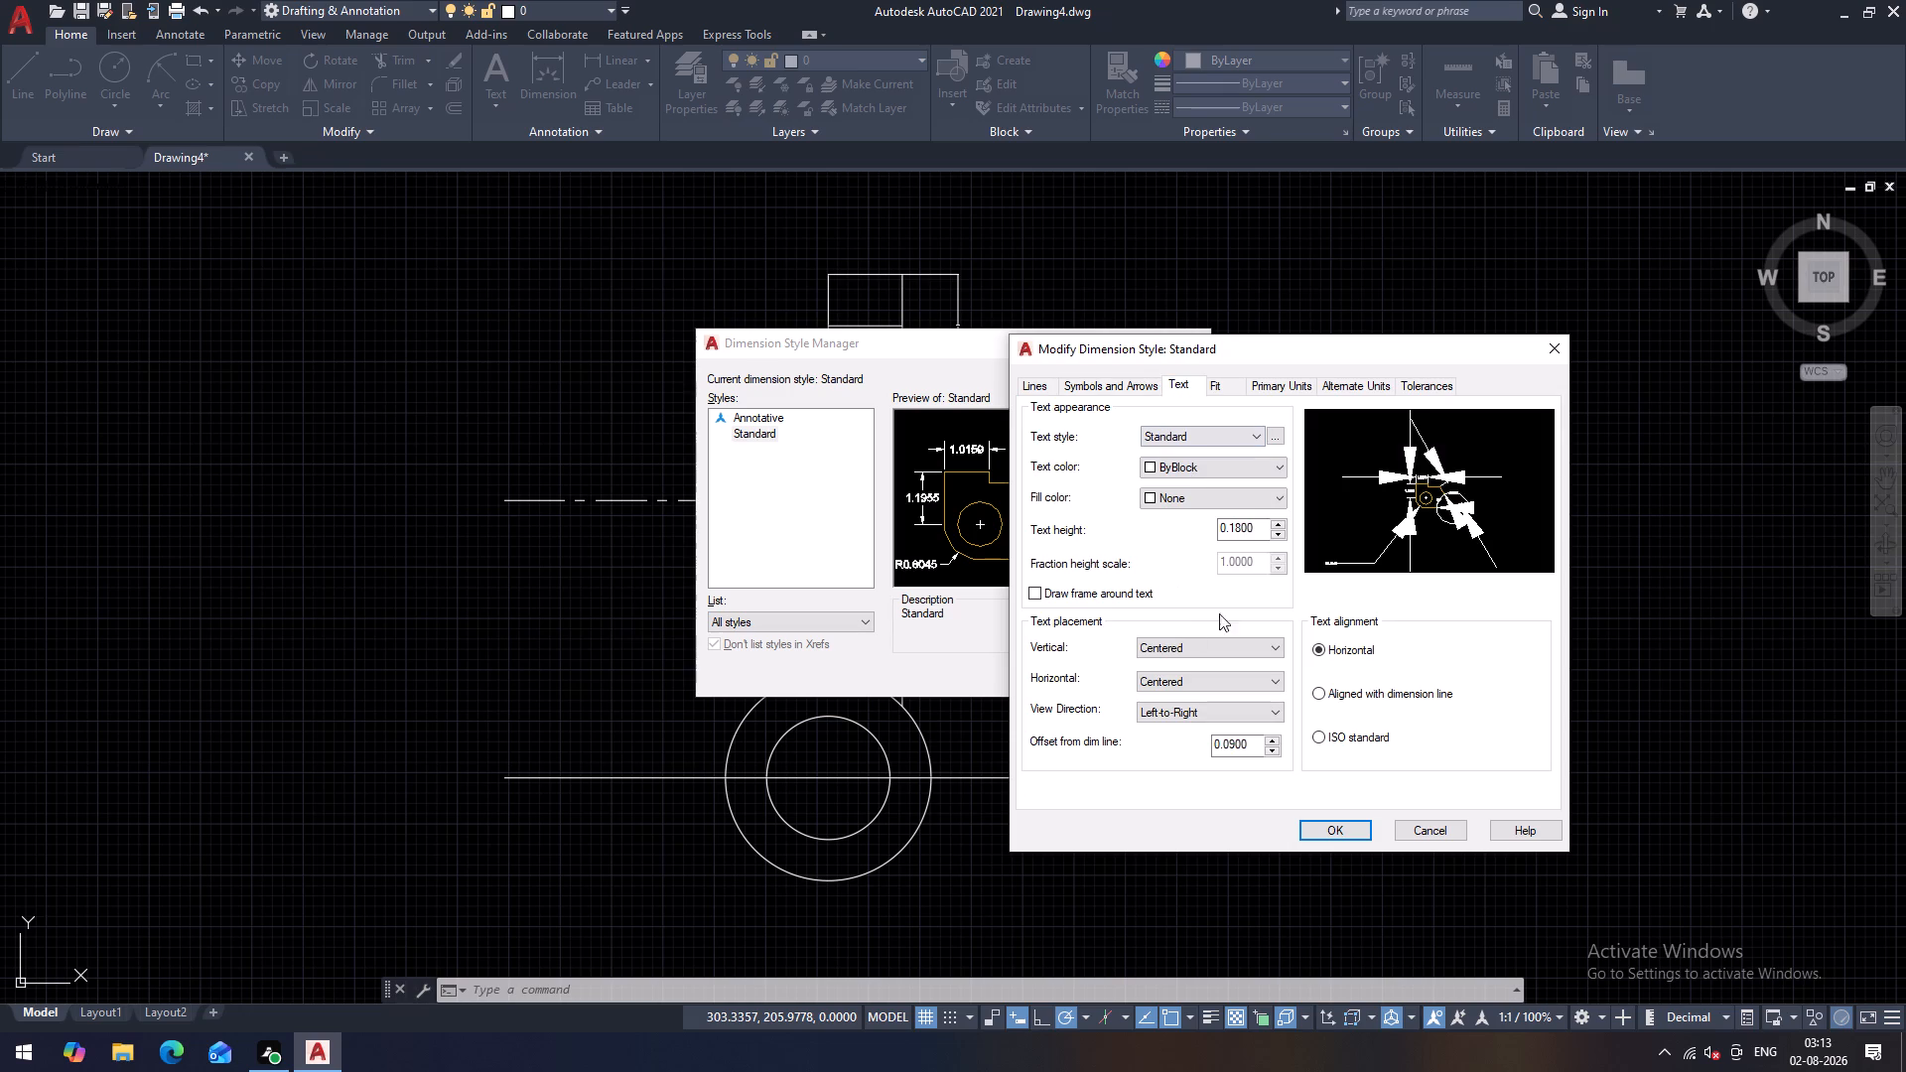
pyautogui.doubleClick(1262, 531)
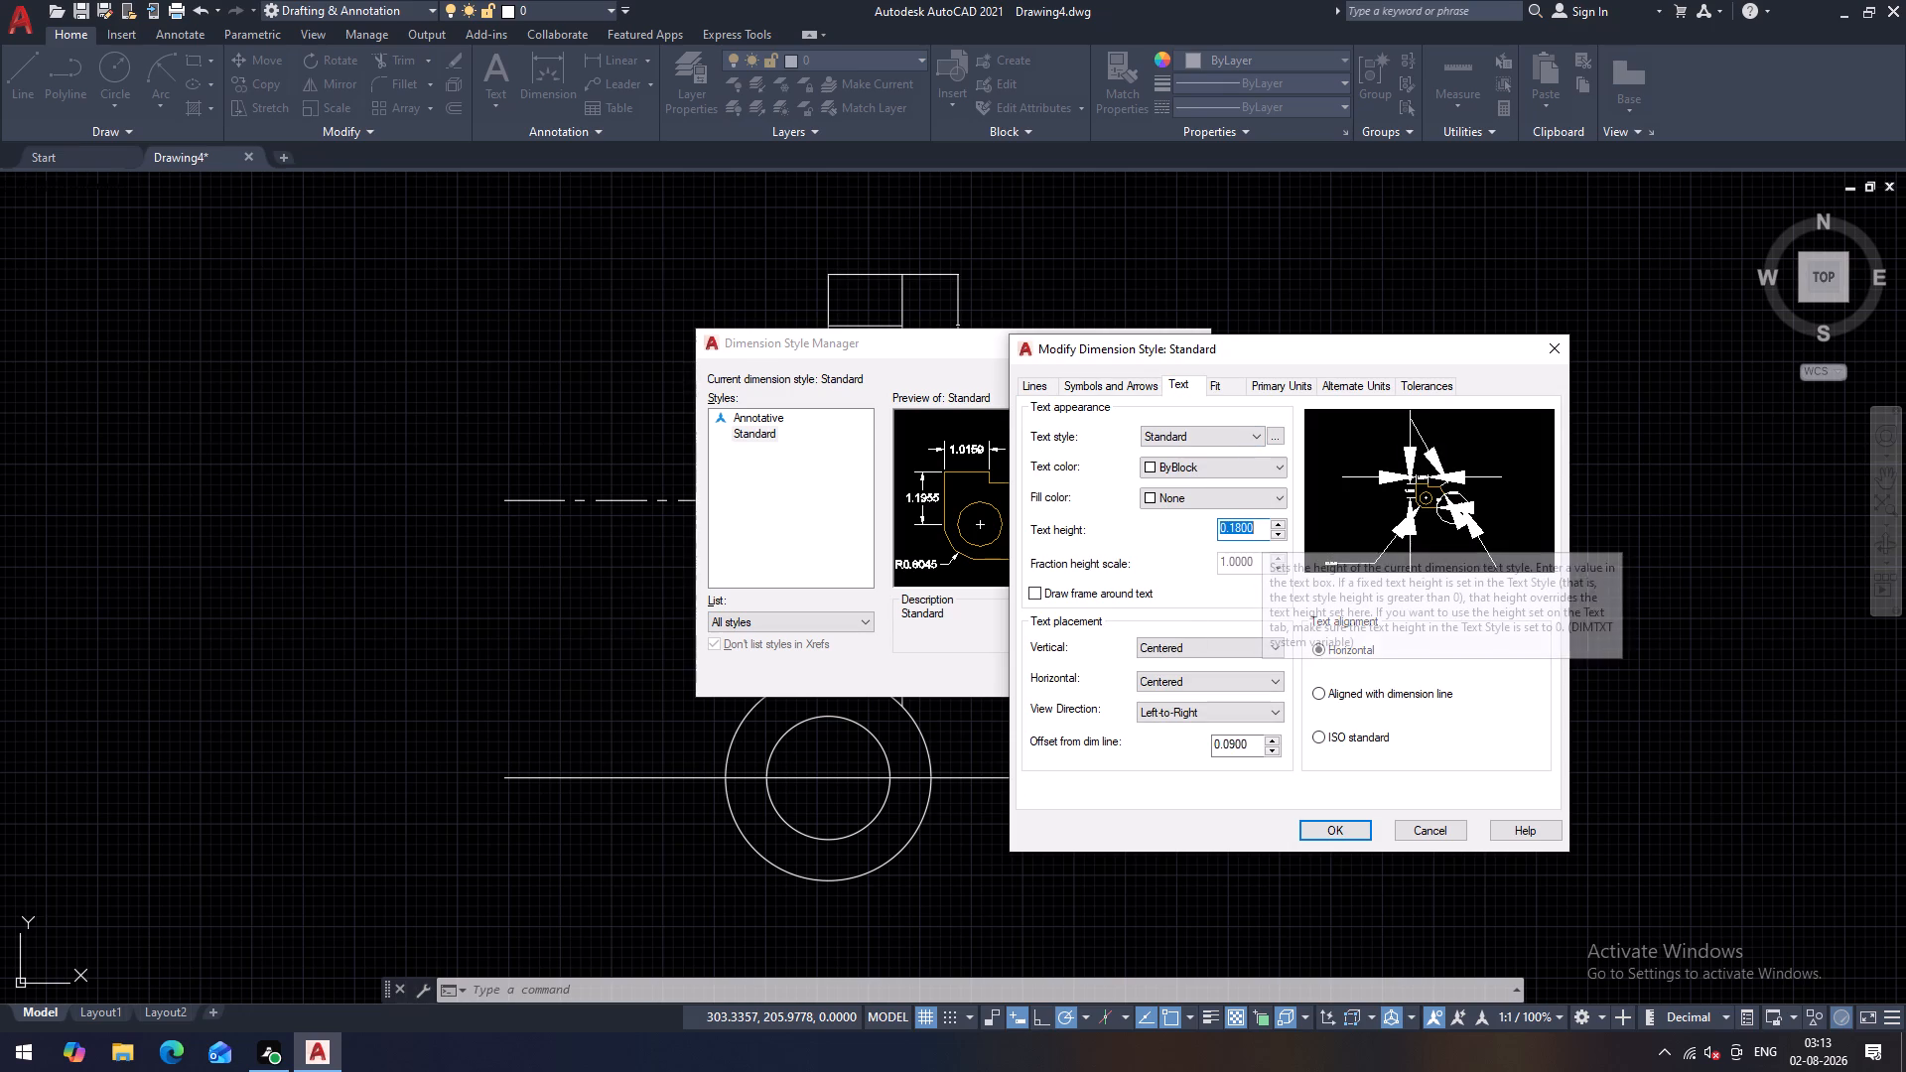
pyautogui.press('5')
pyautogui.press('Return')
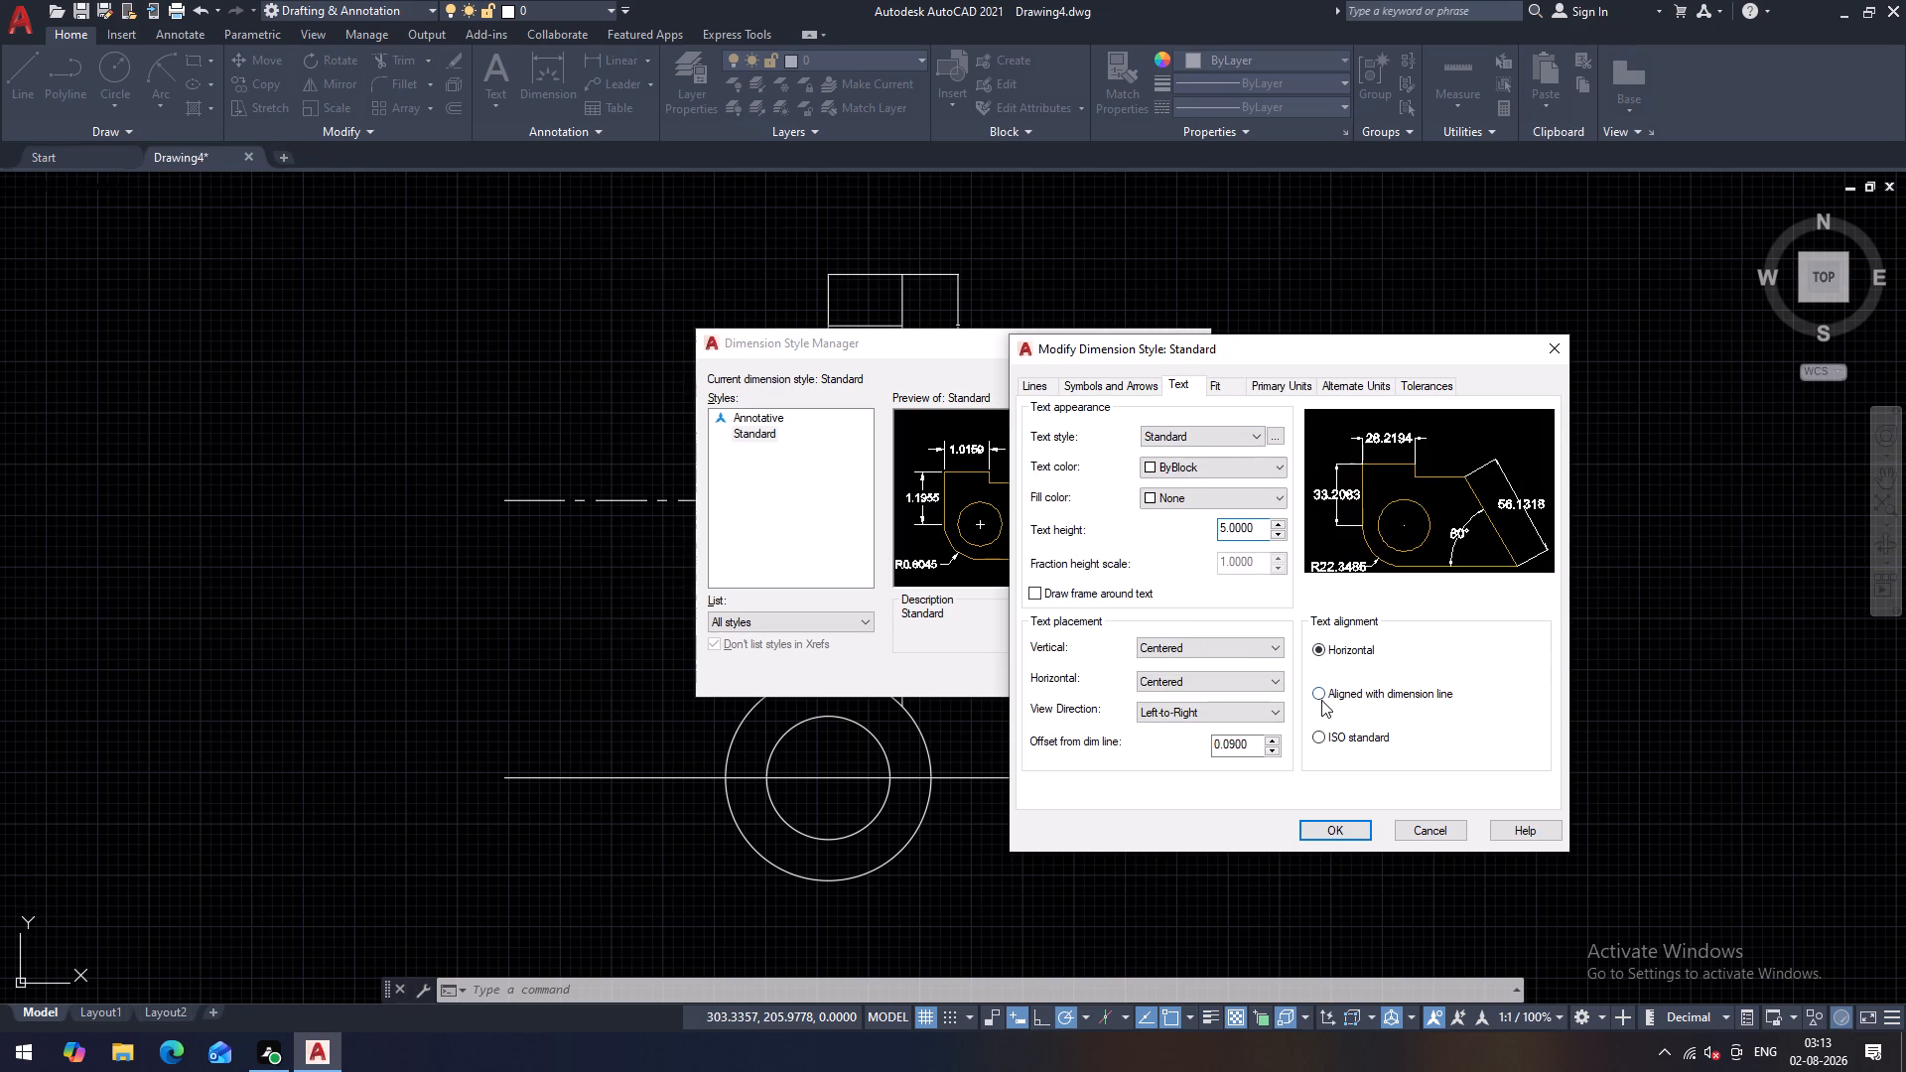
pyautogui.click(1320, 697)
# Set the style's linear dimension precision to 0, save the changes and make the Standard style current.
pyautogui.click(1230, 389)
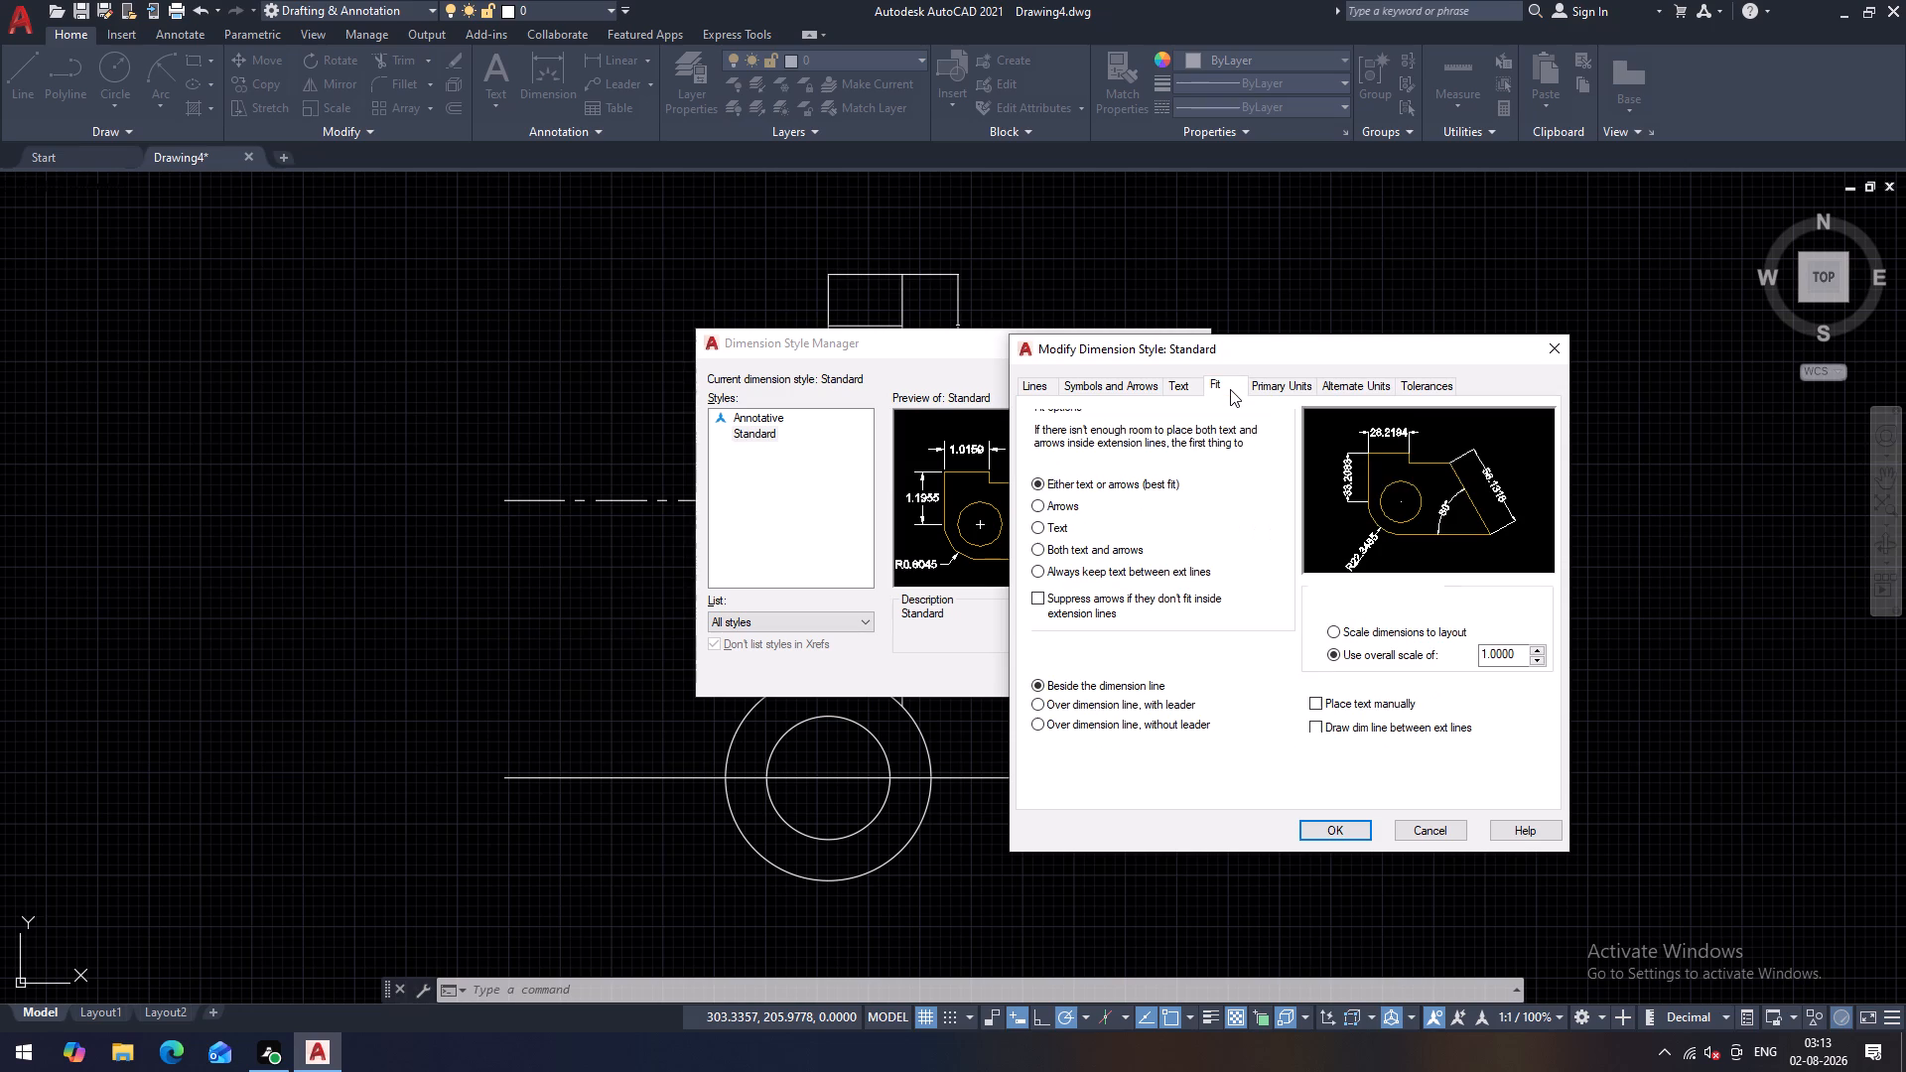
pyautogui.click(1277, 379)
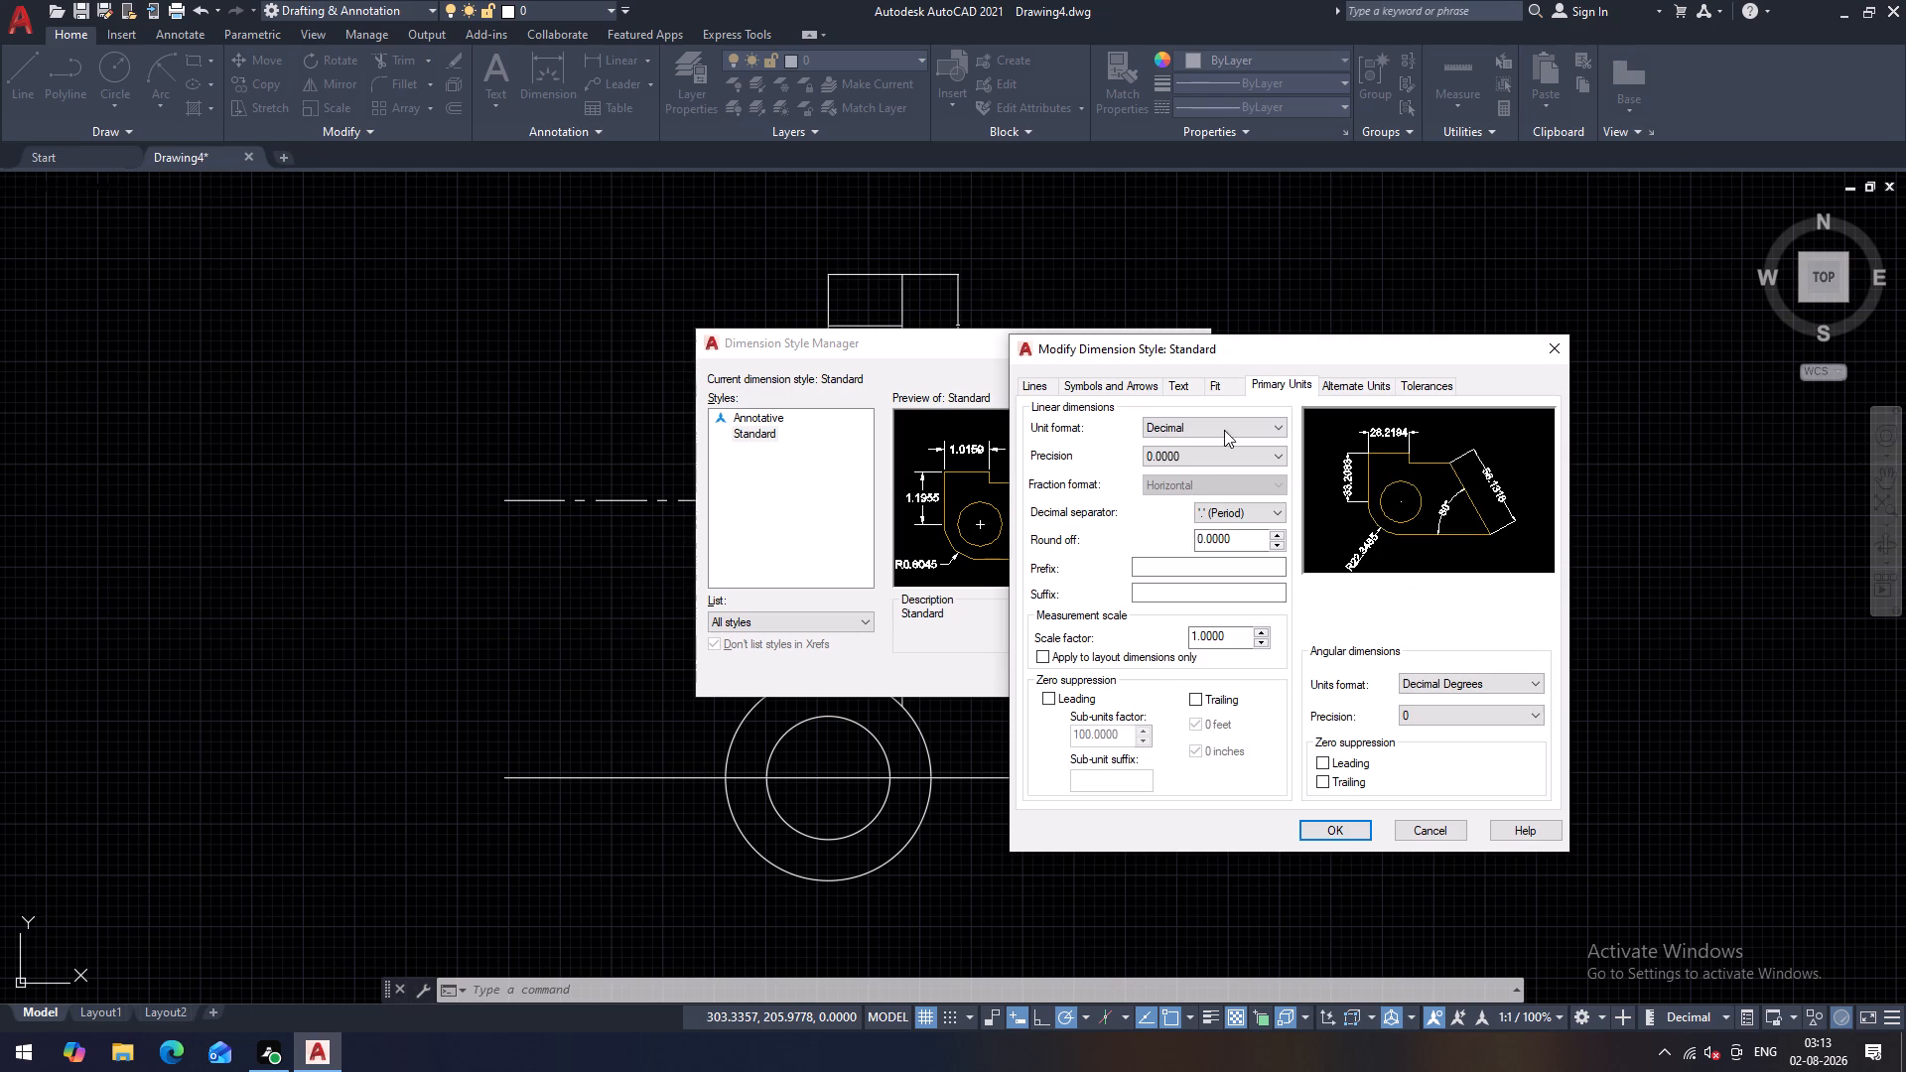
pyautogui.click(1272, 457)
pyautogui.click(1206, 469)
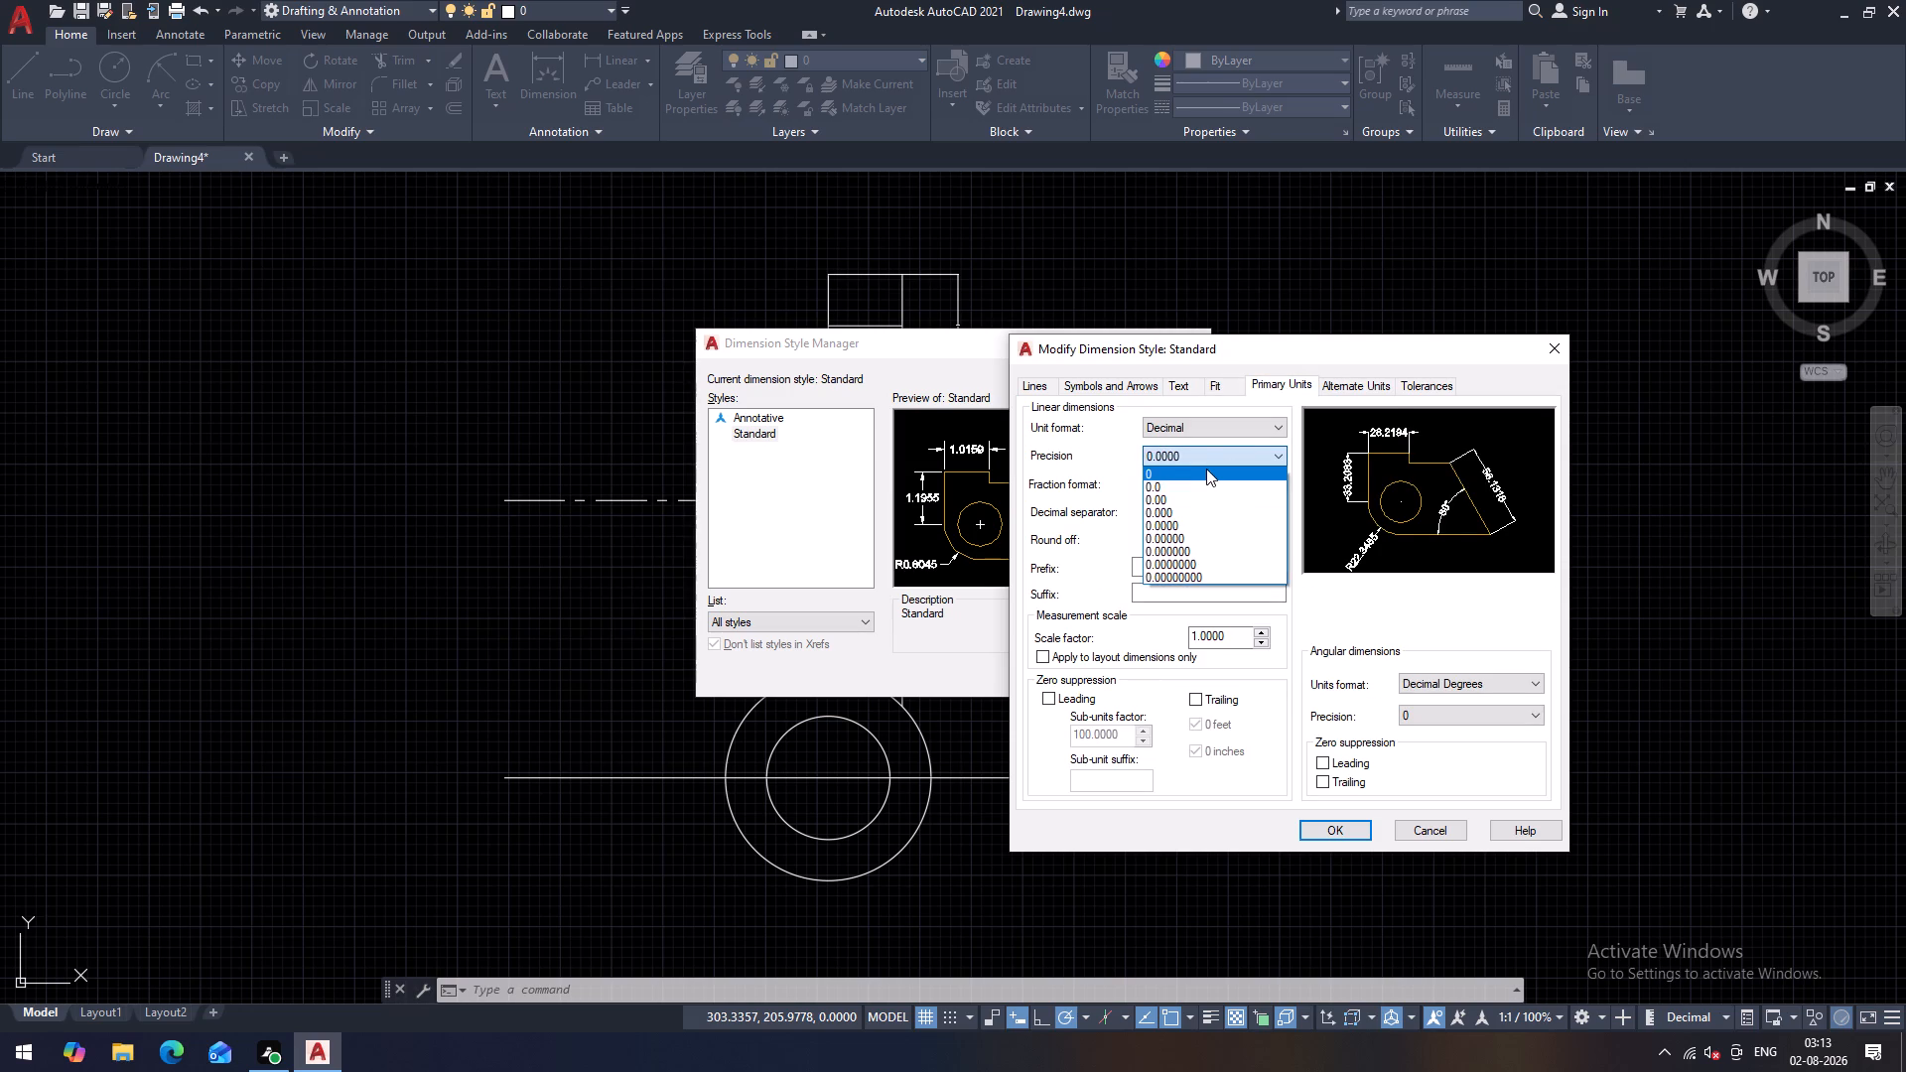
pyautogui.click(1319, 822)
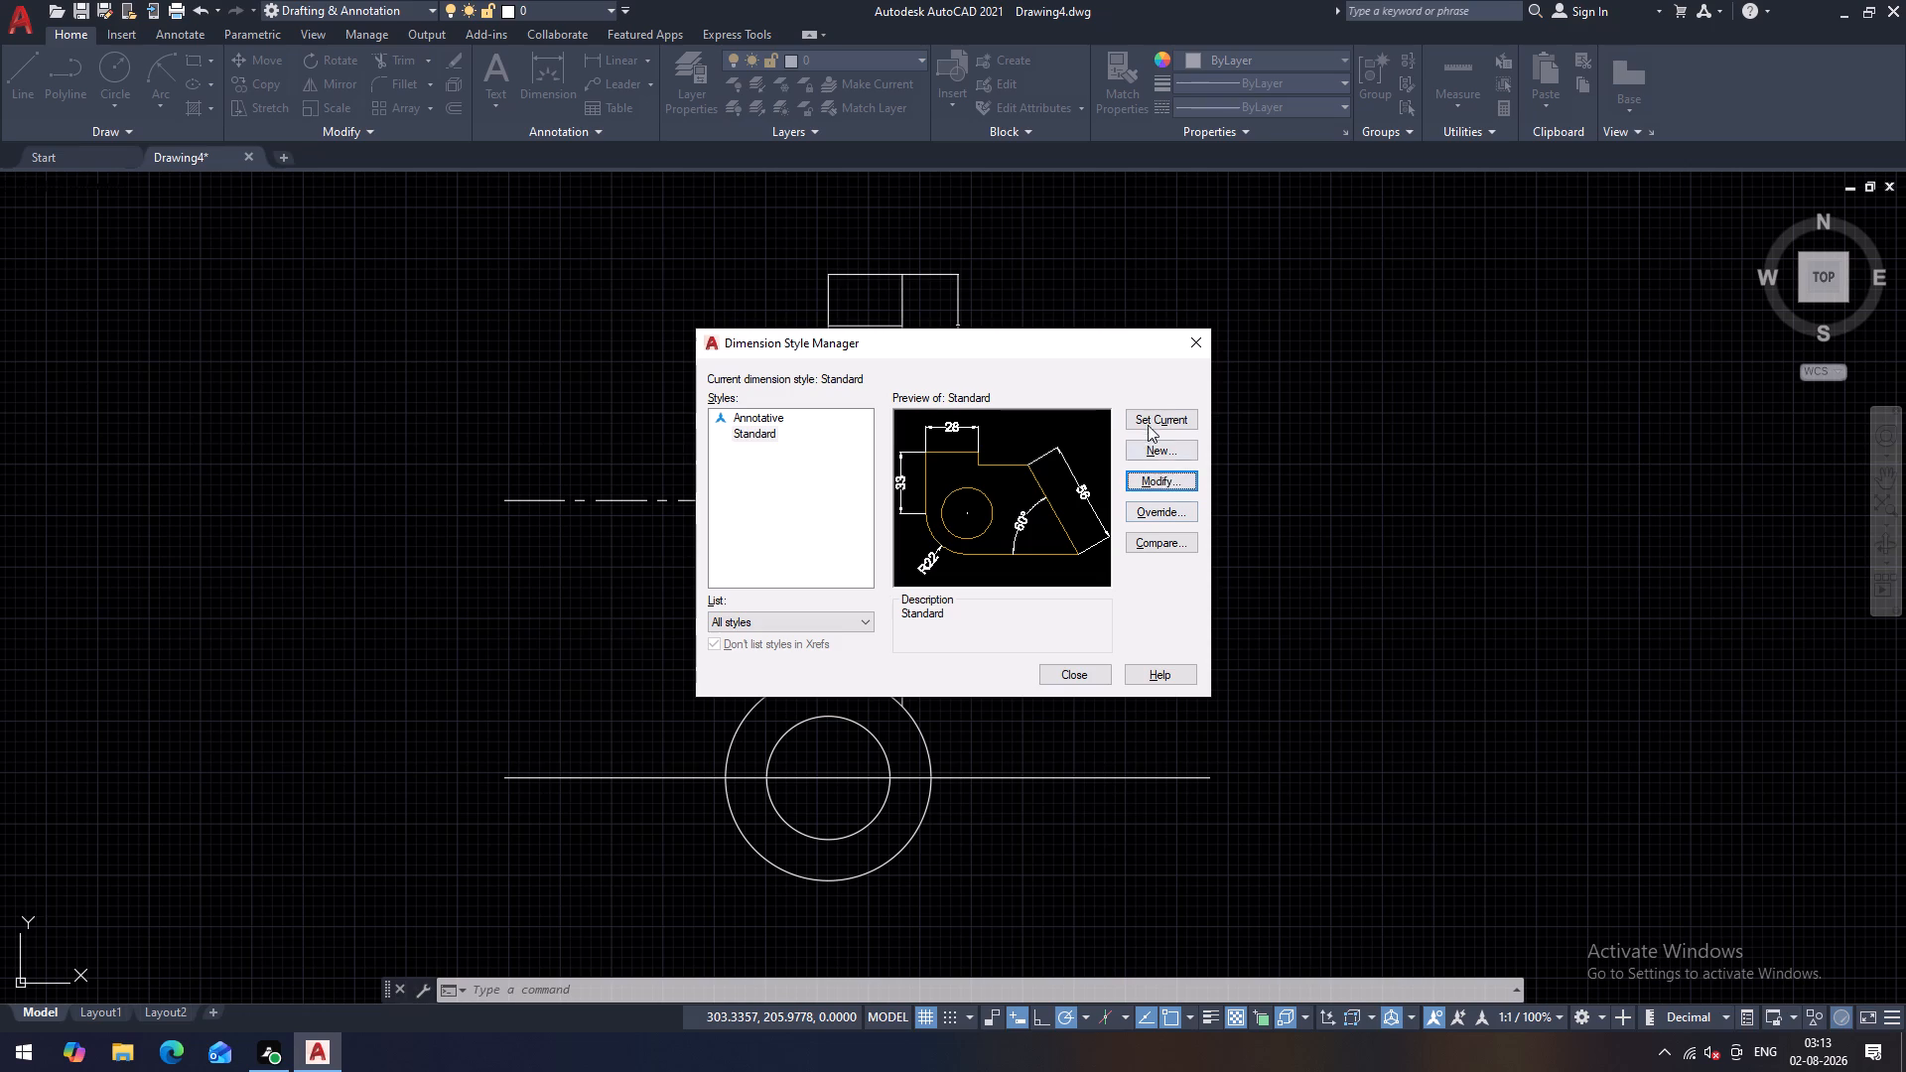
pyautogui.click(1148, 418)
pyautogui.click(1078, 677)
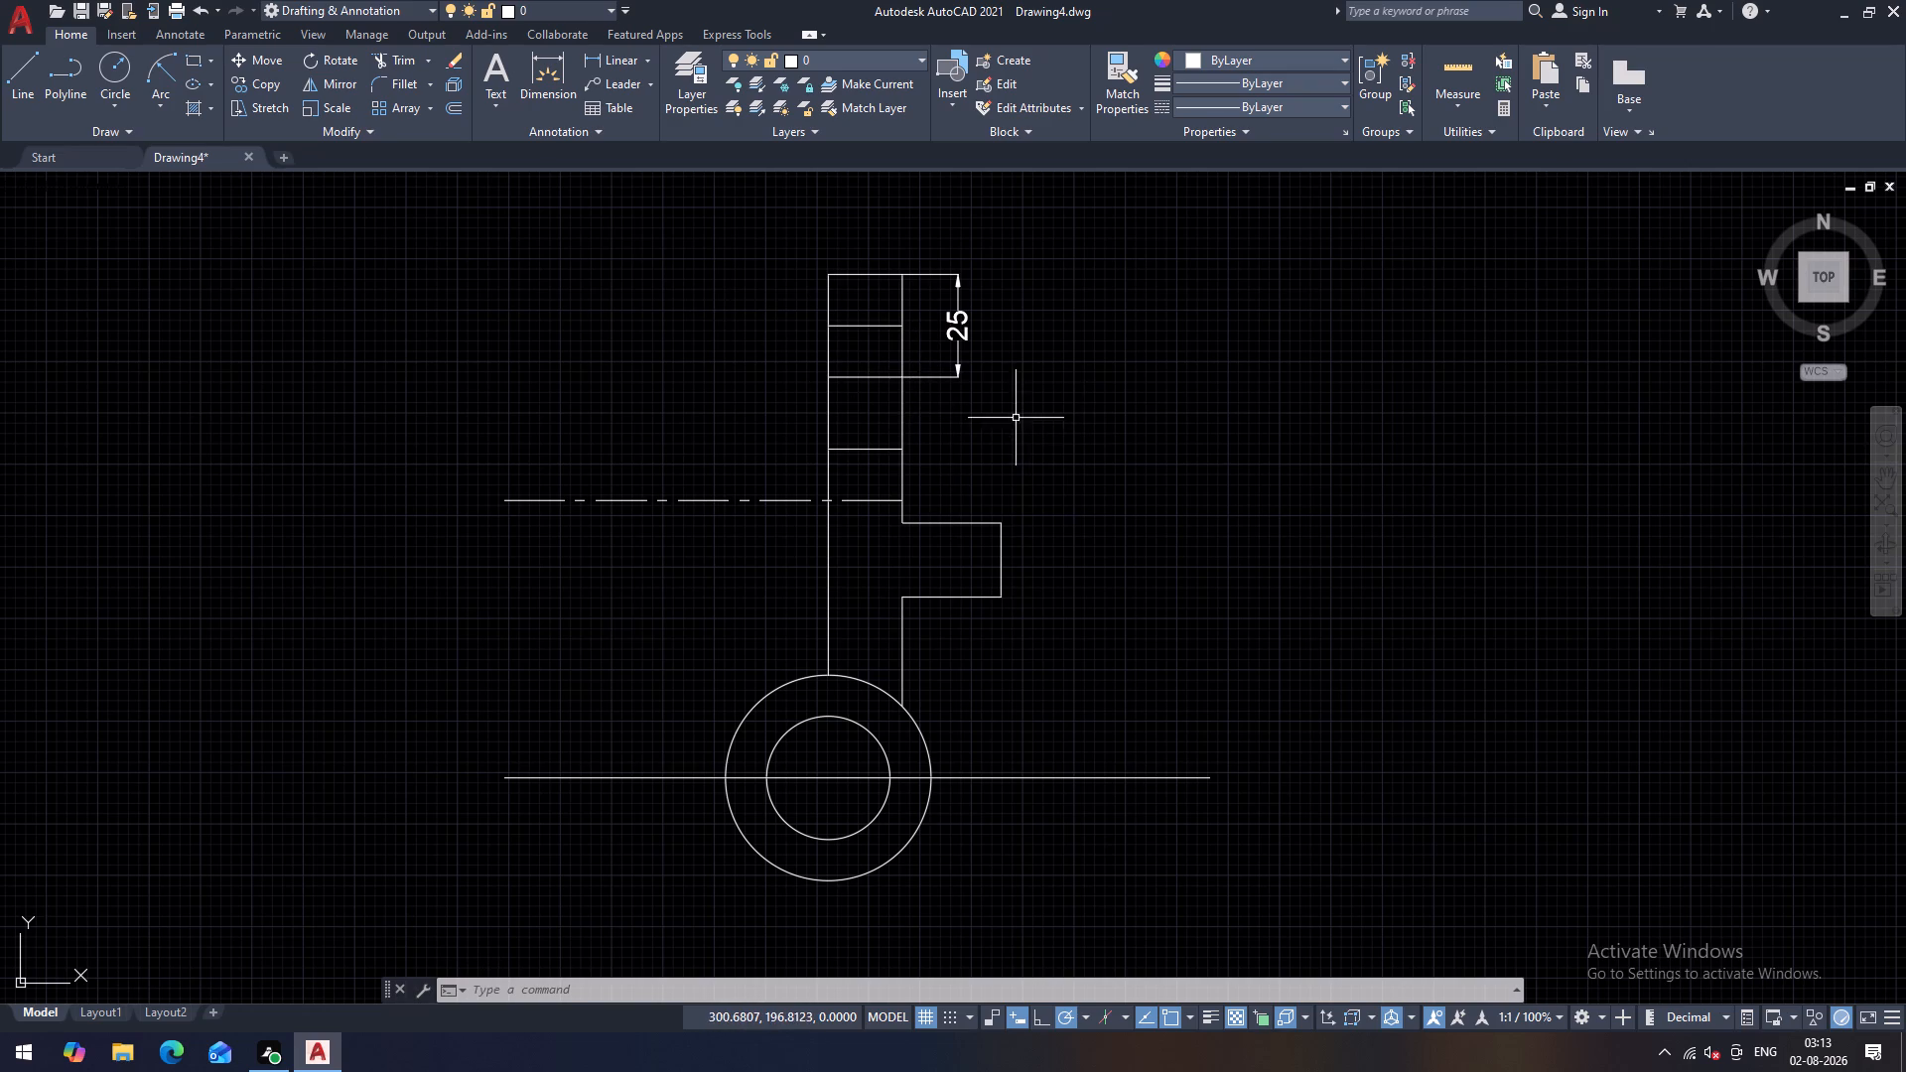
# Check the spacings between the top four horizontal lines along the left vertical using trial linear dimensions, without placing any.
pyautogui.scroll(1, 982, 394)
pyautogui.scroll(-1, 982, 394)
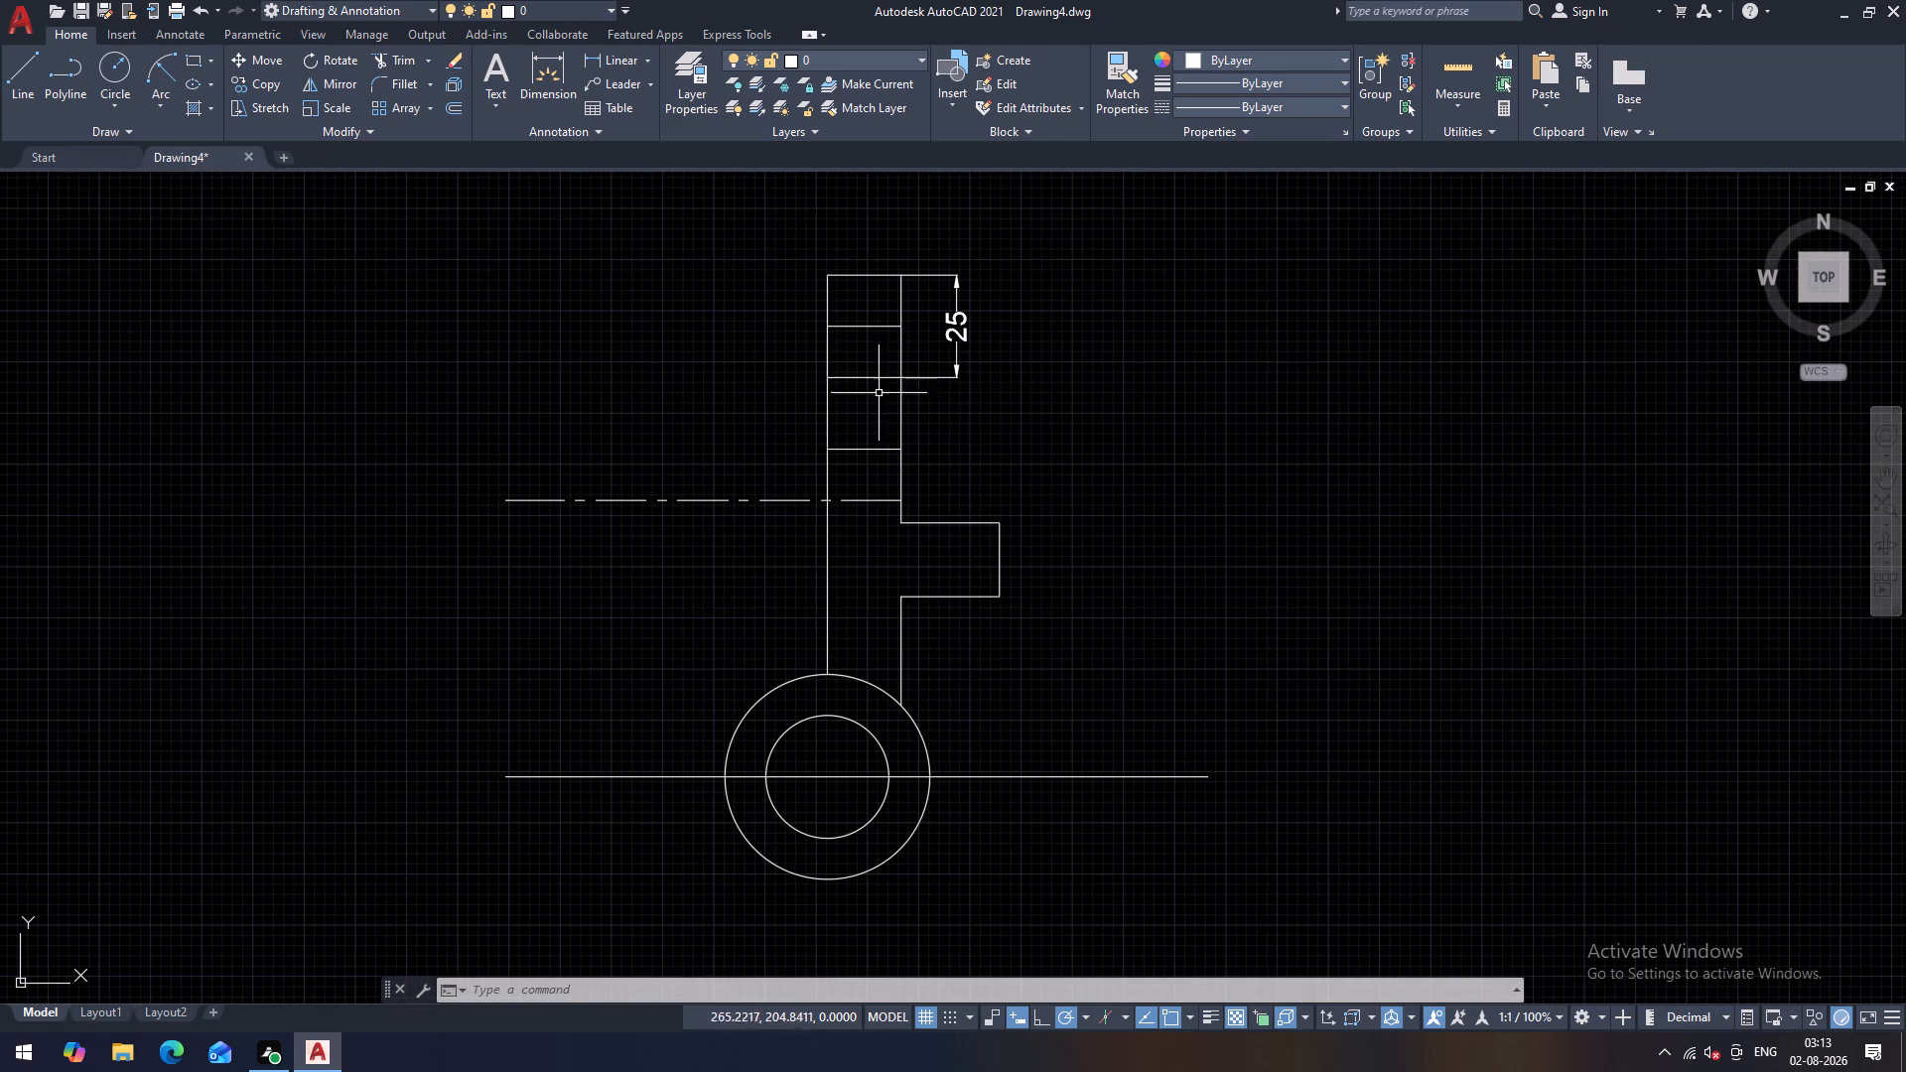
pyautogui.click(591, 55)
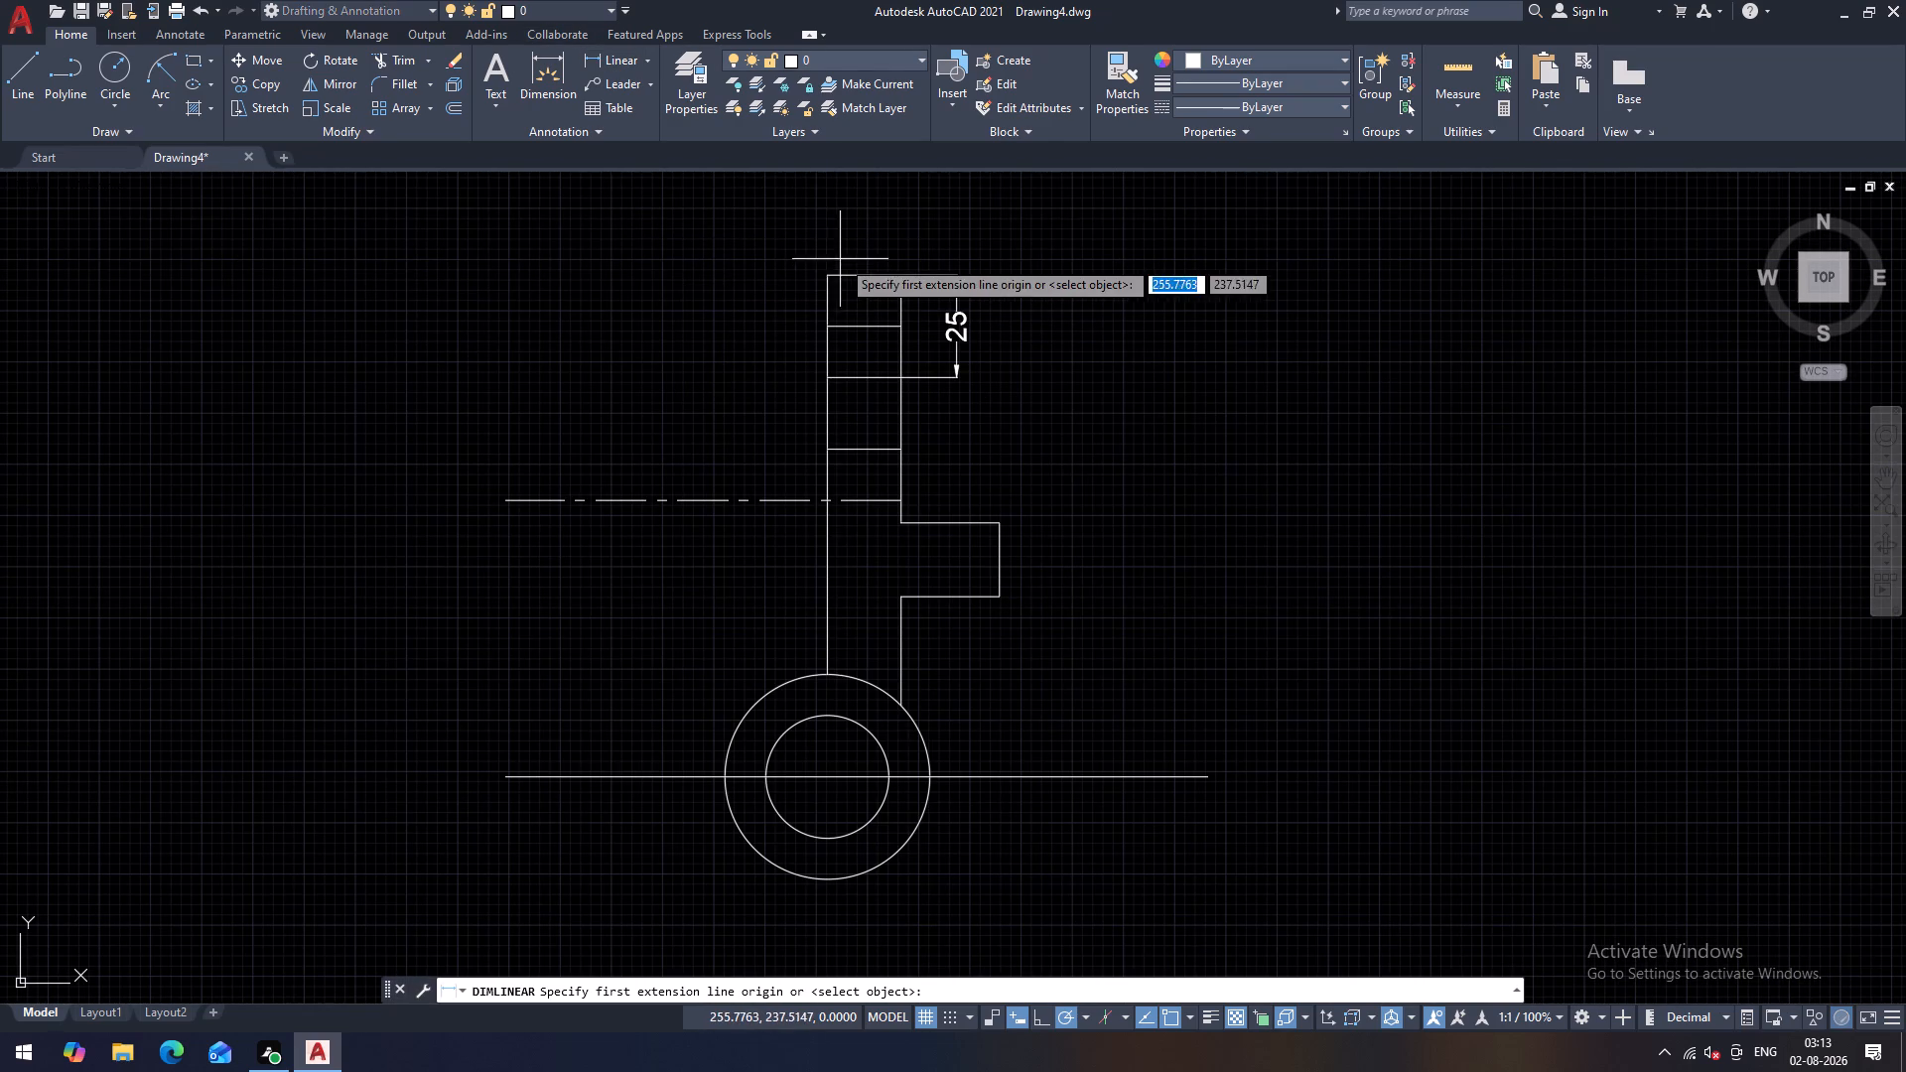
pyautogui.click(833, 279)
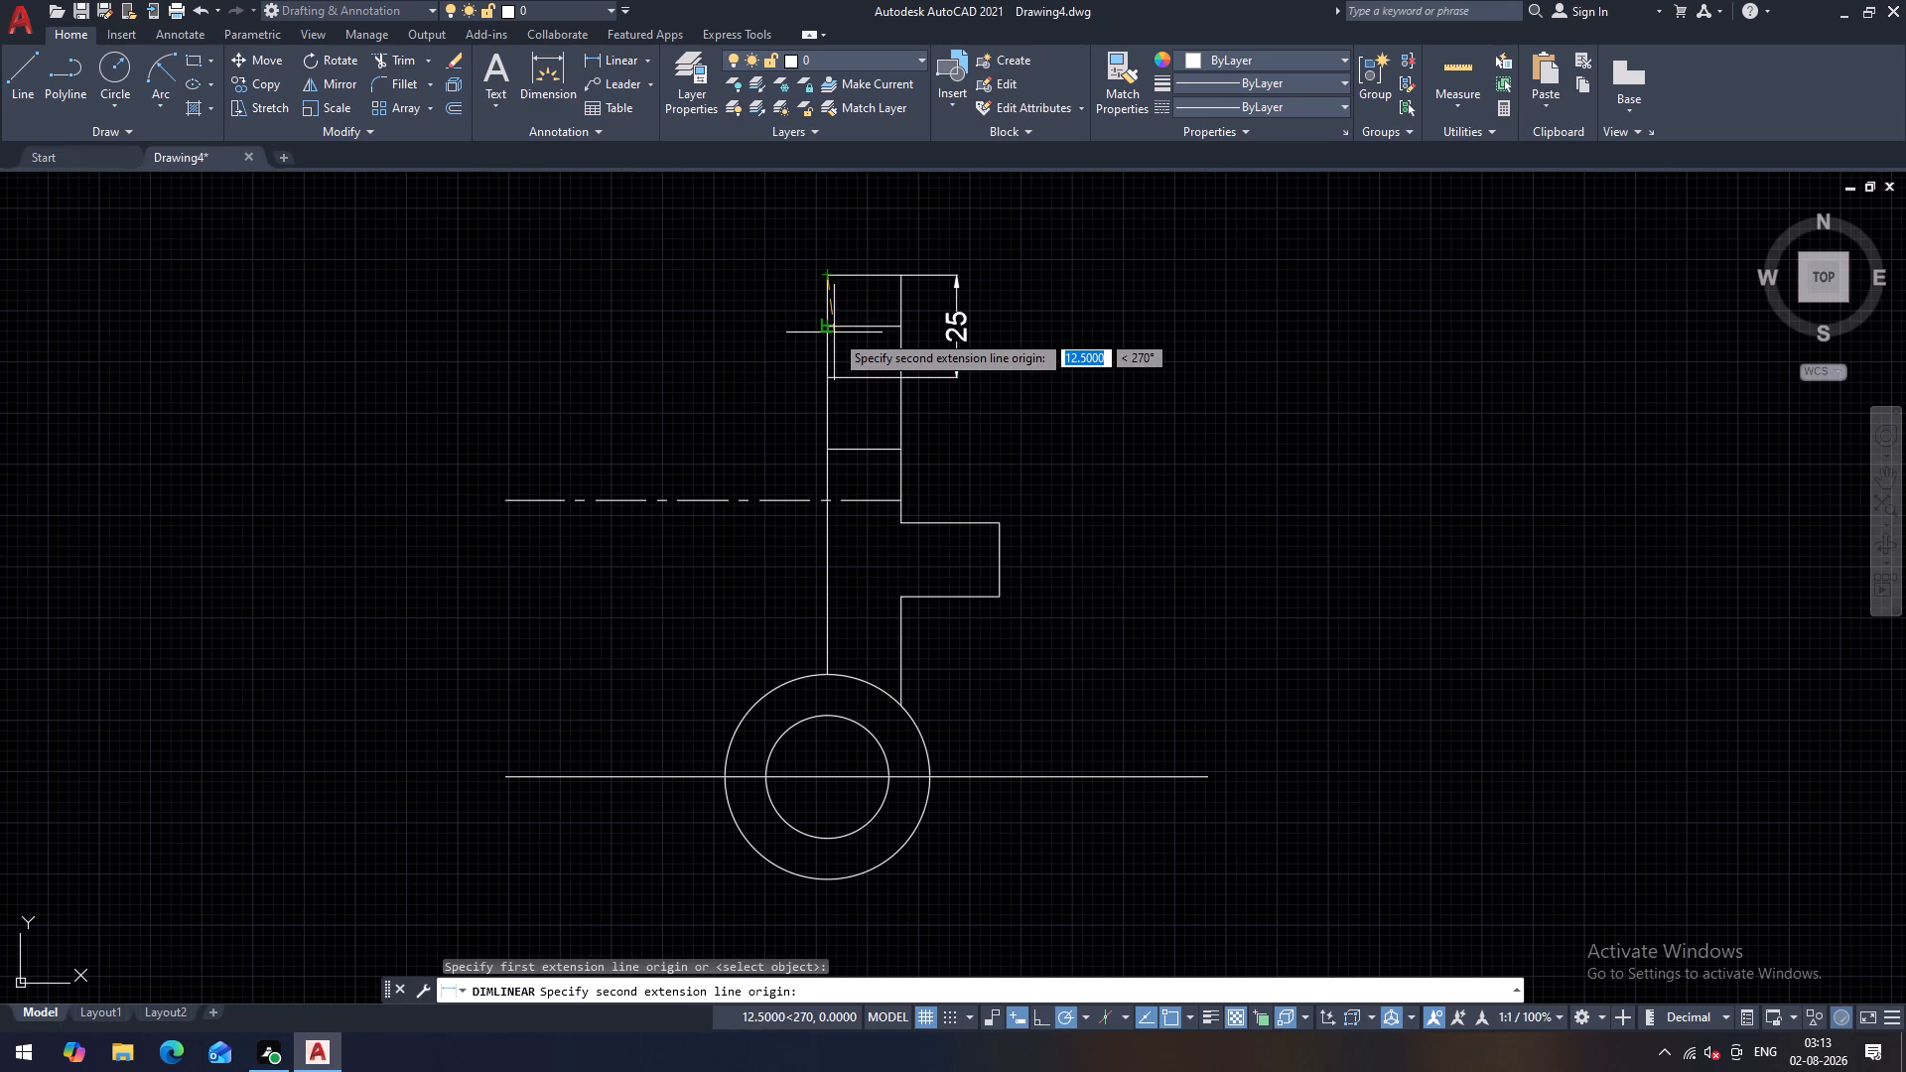
pyautogui.click(829, 329)
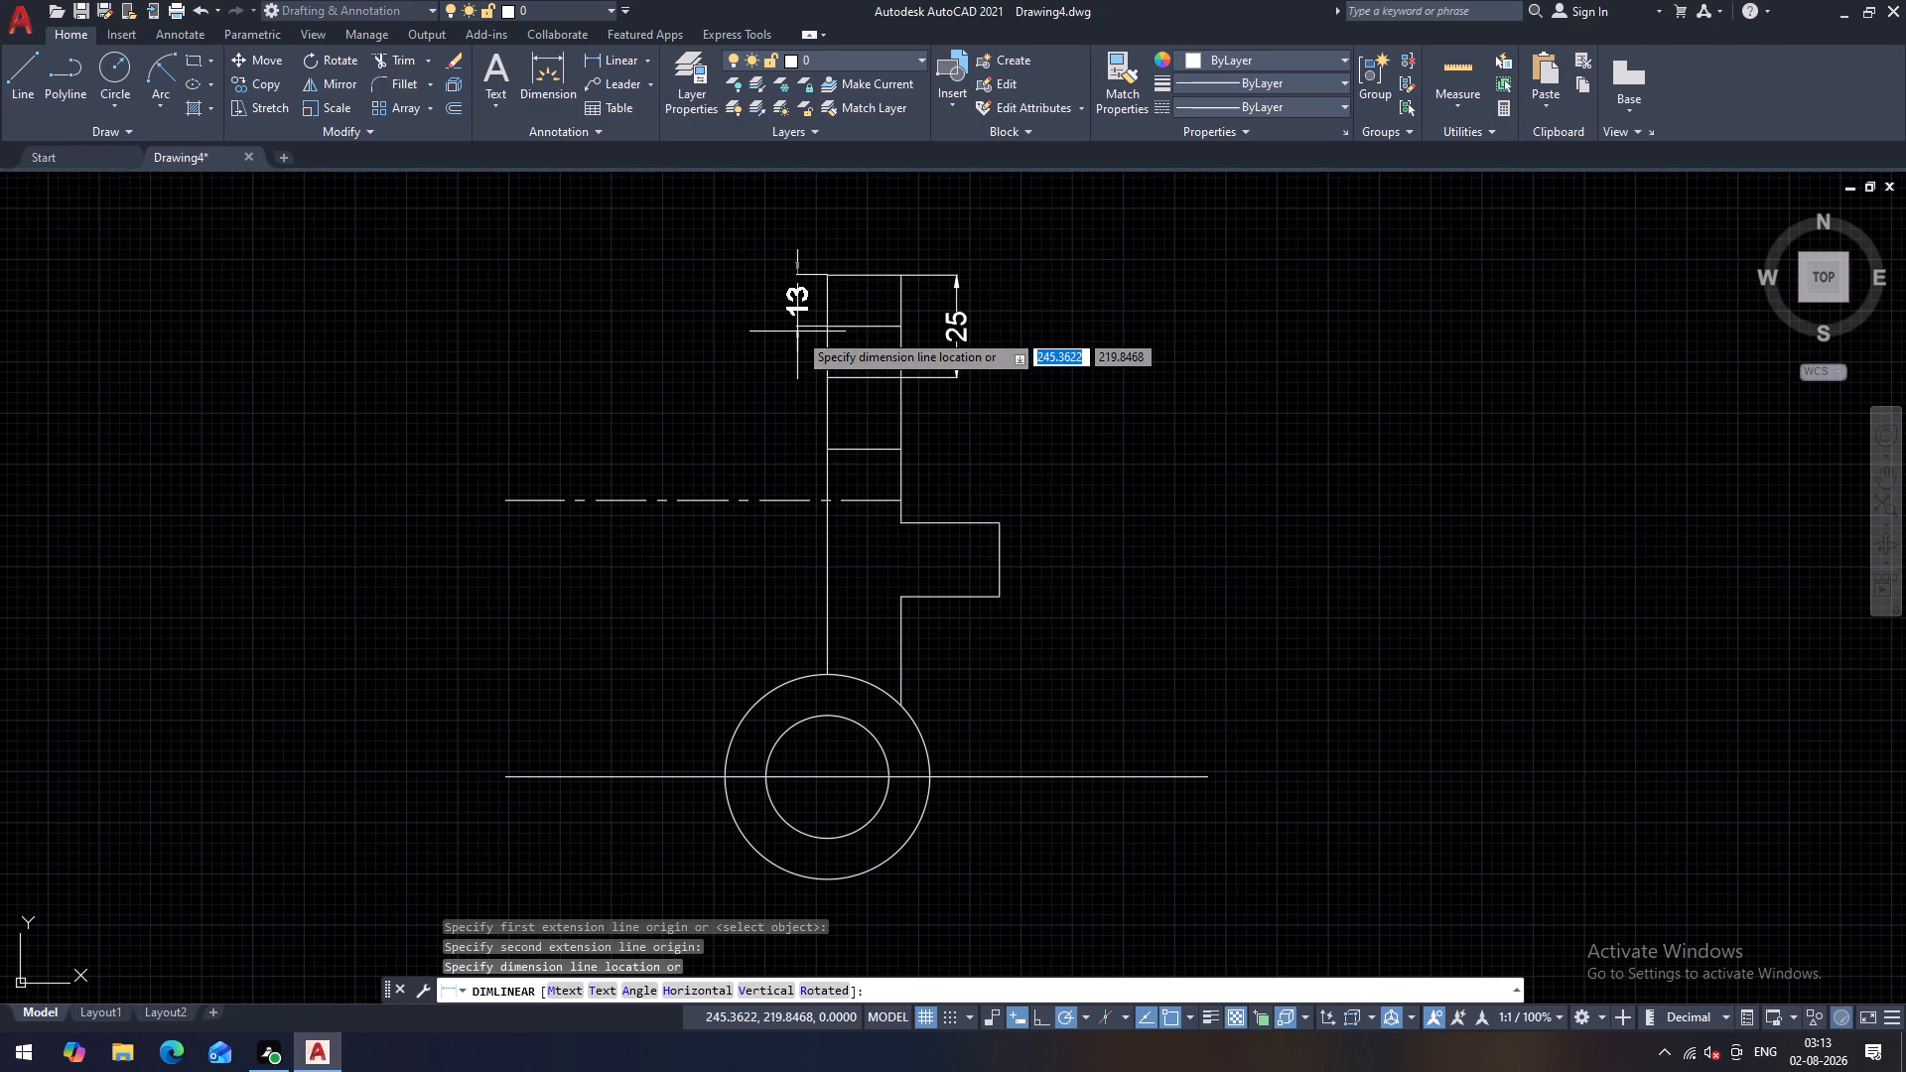
pyautogui.press('Escape')
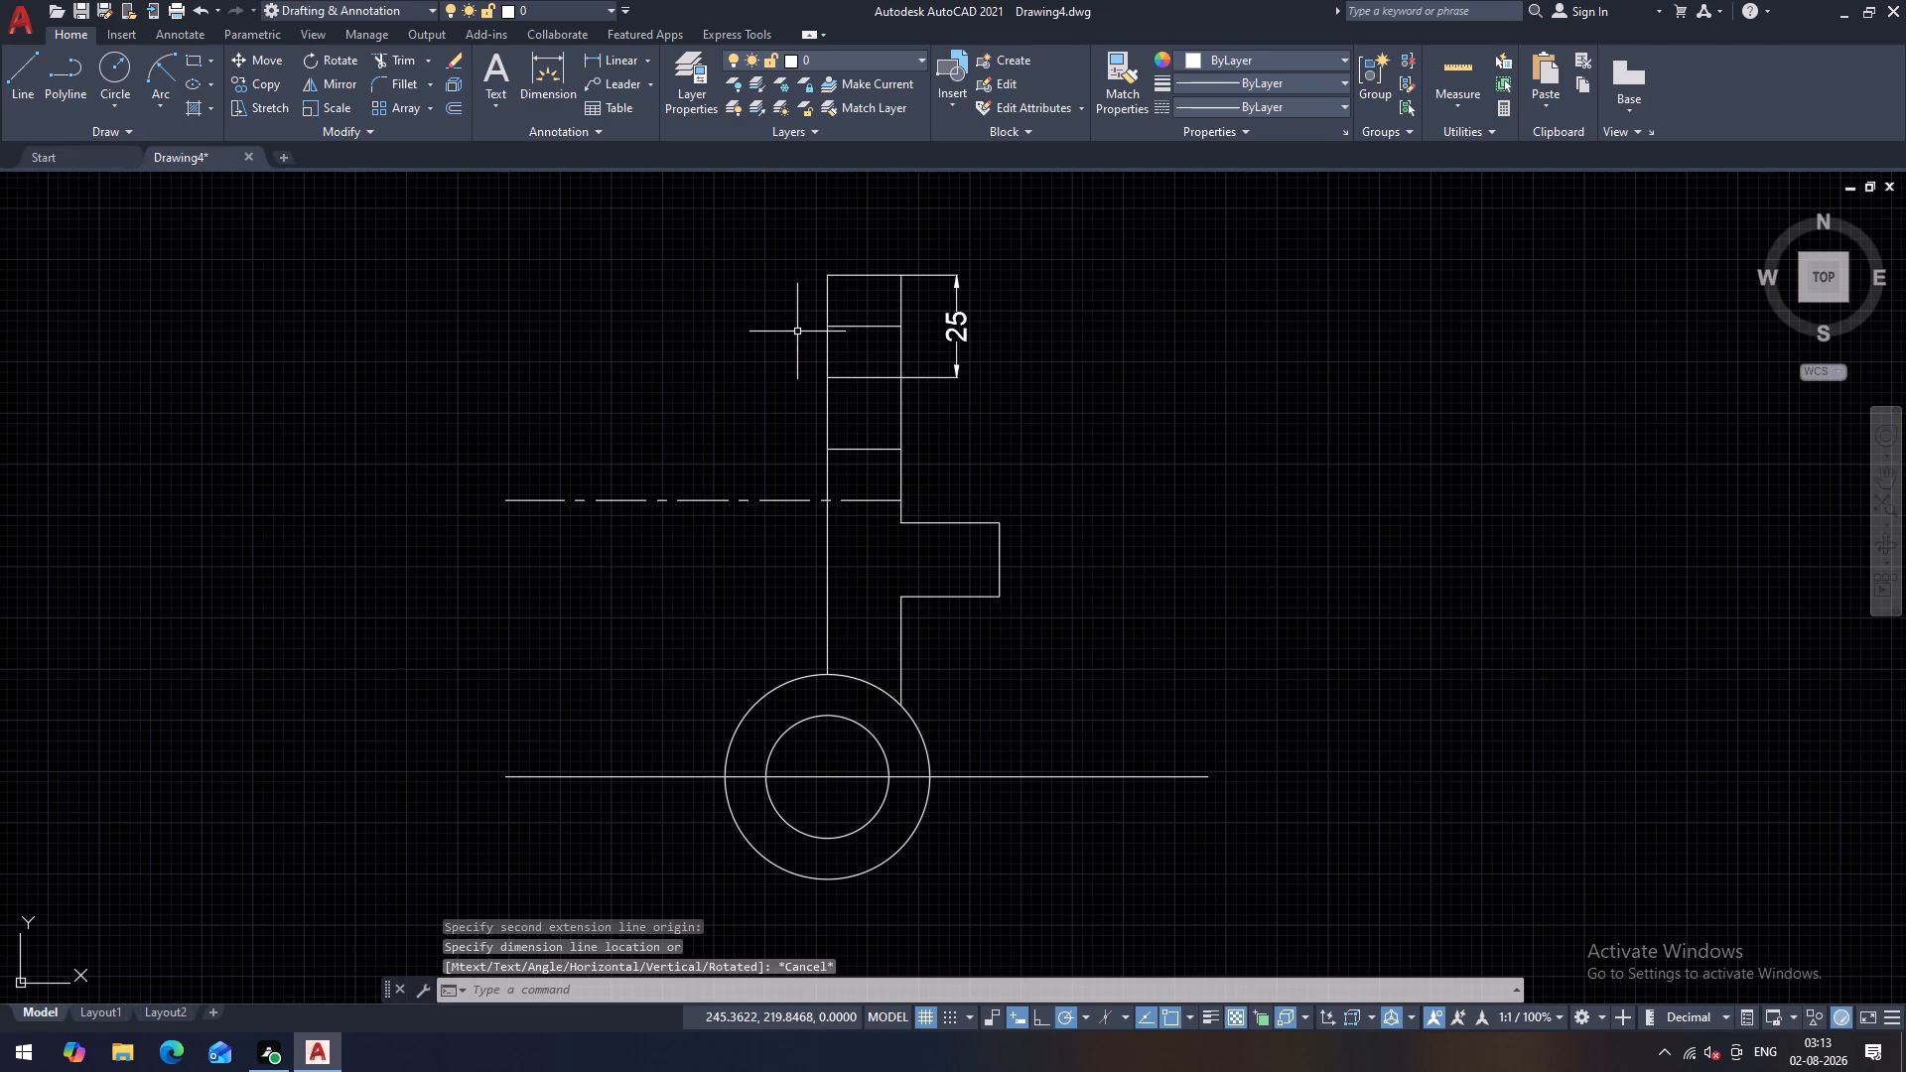
pyautogui.press('space')
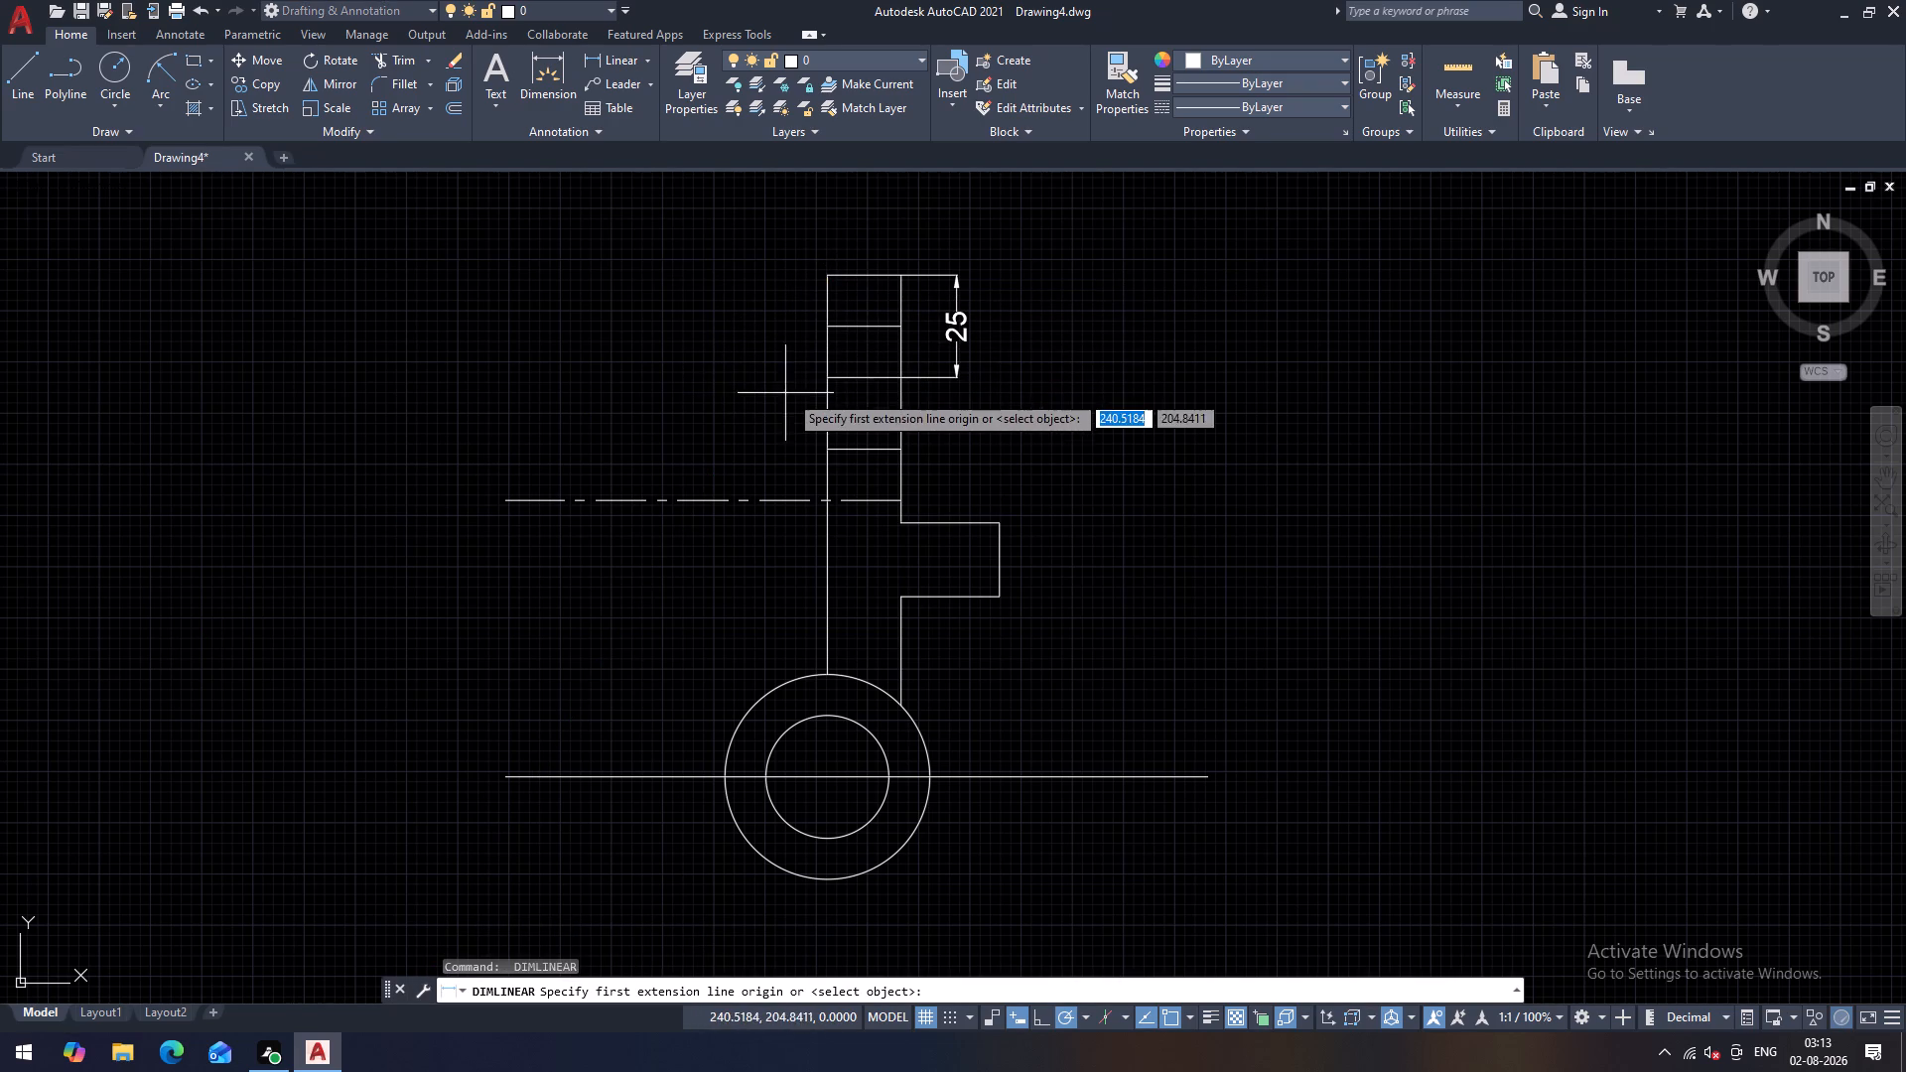
pyautogui.click(825, 380)
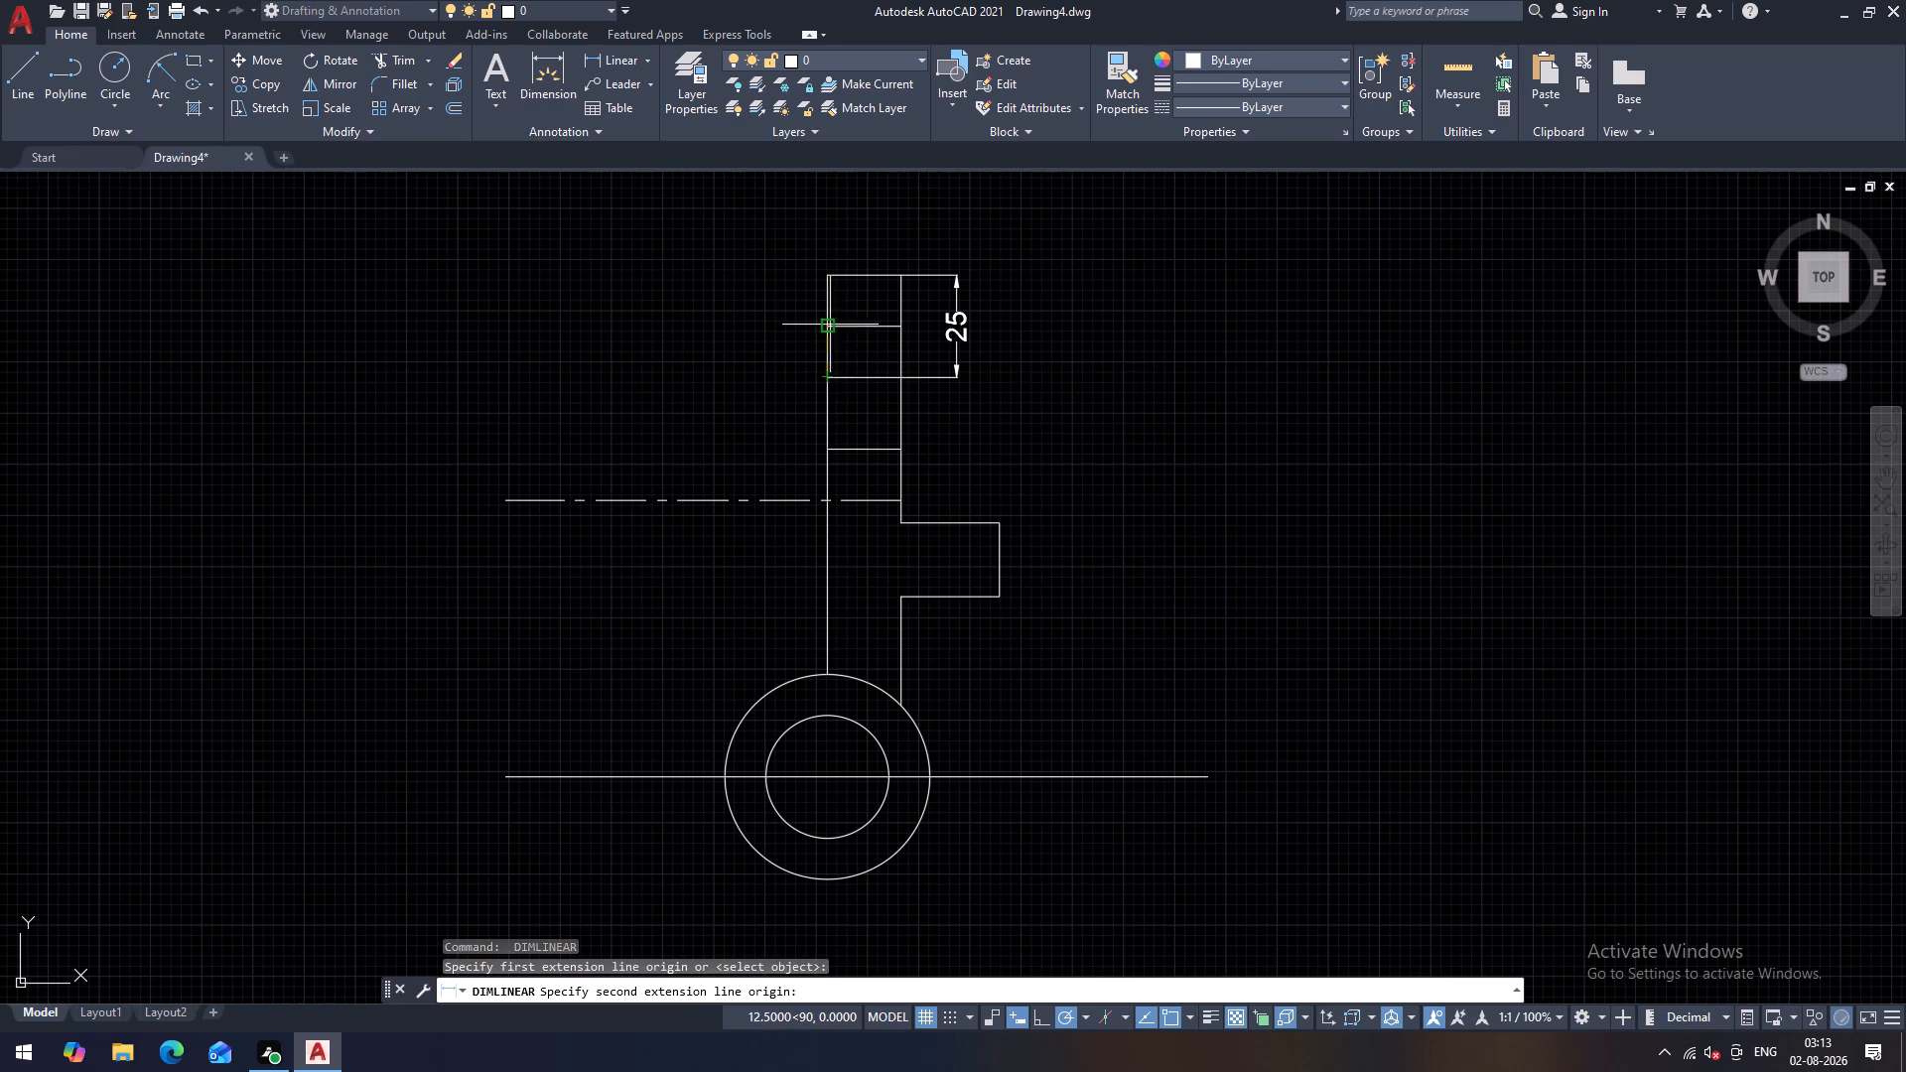
pyautogui.click(830, 323)
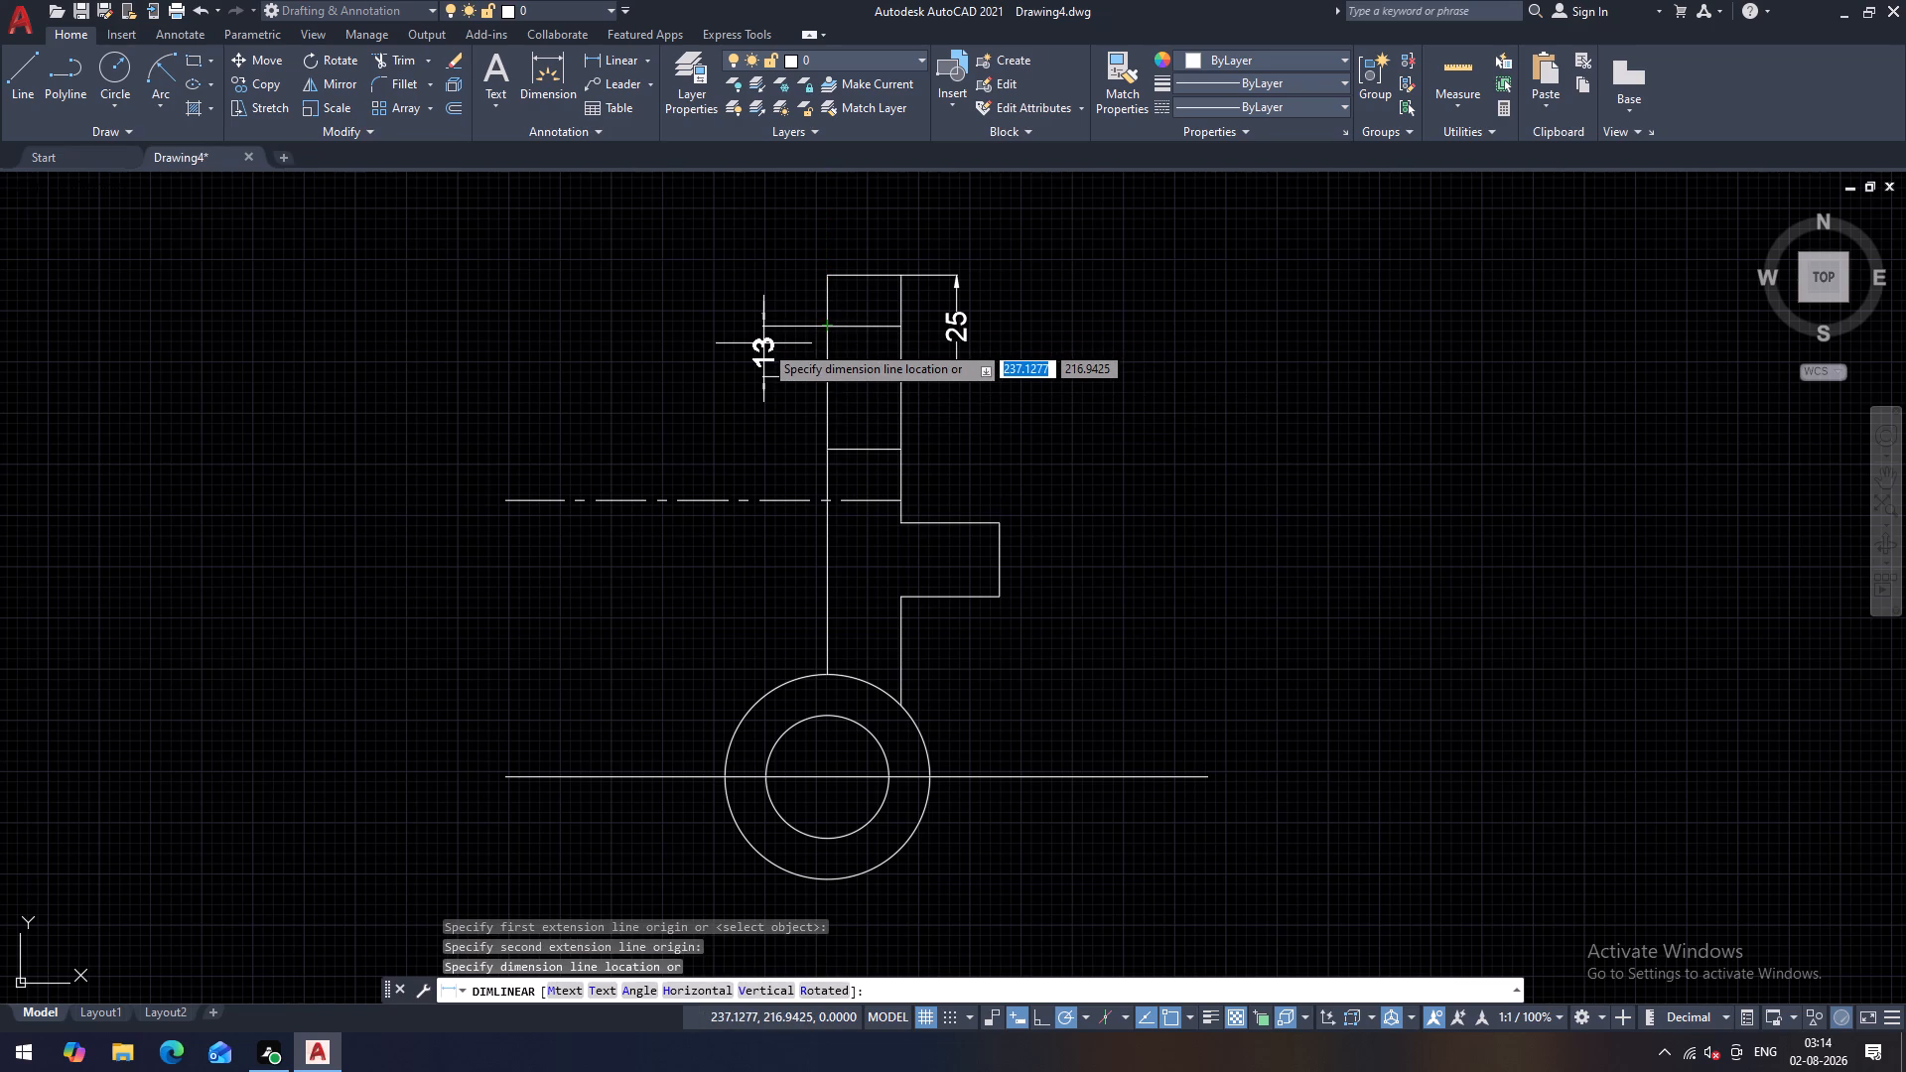
pyautogui.press('Escape')
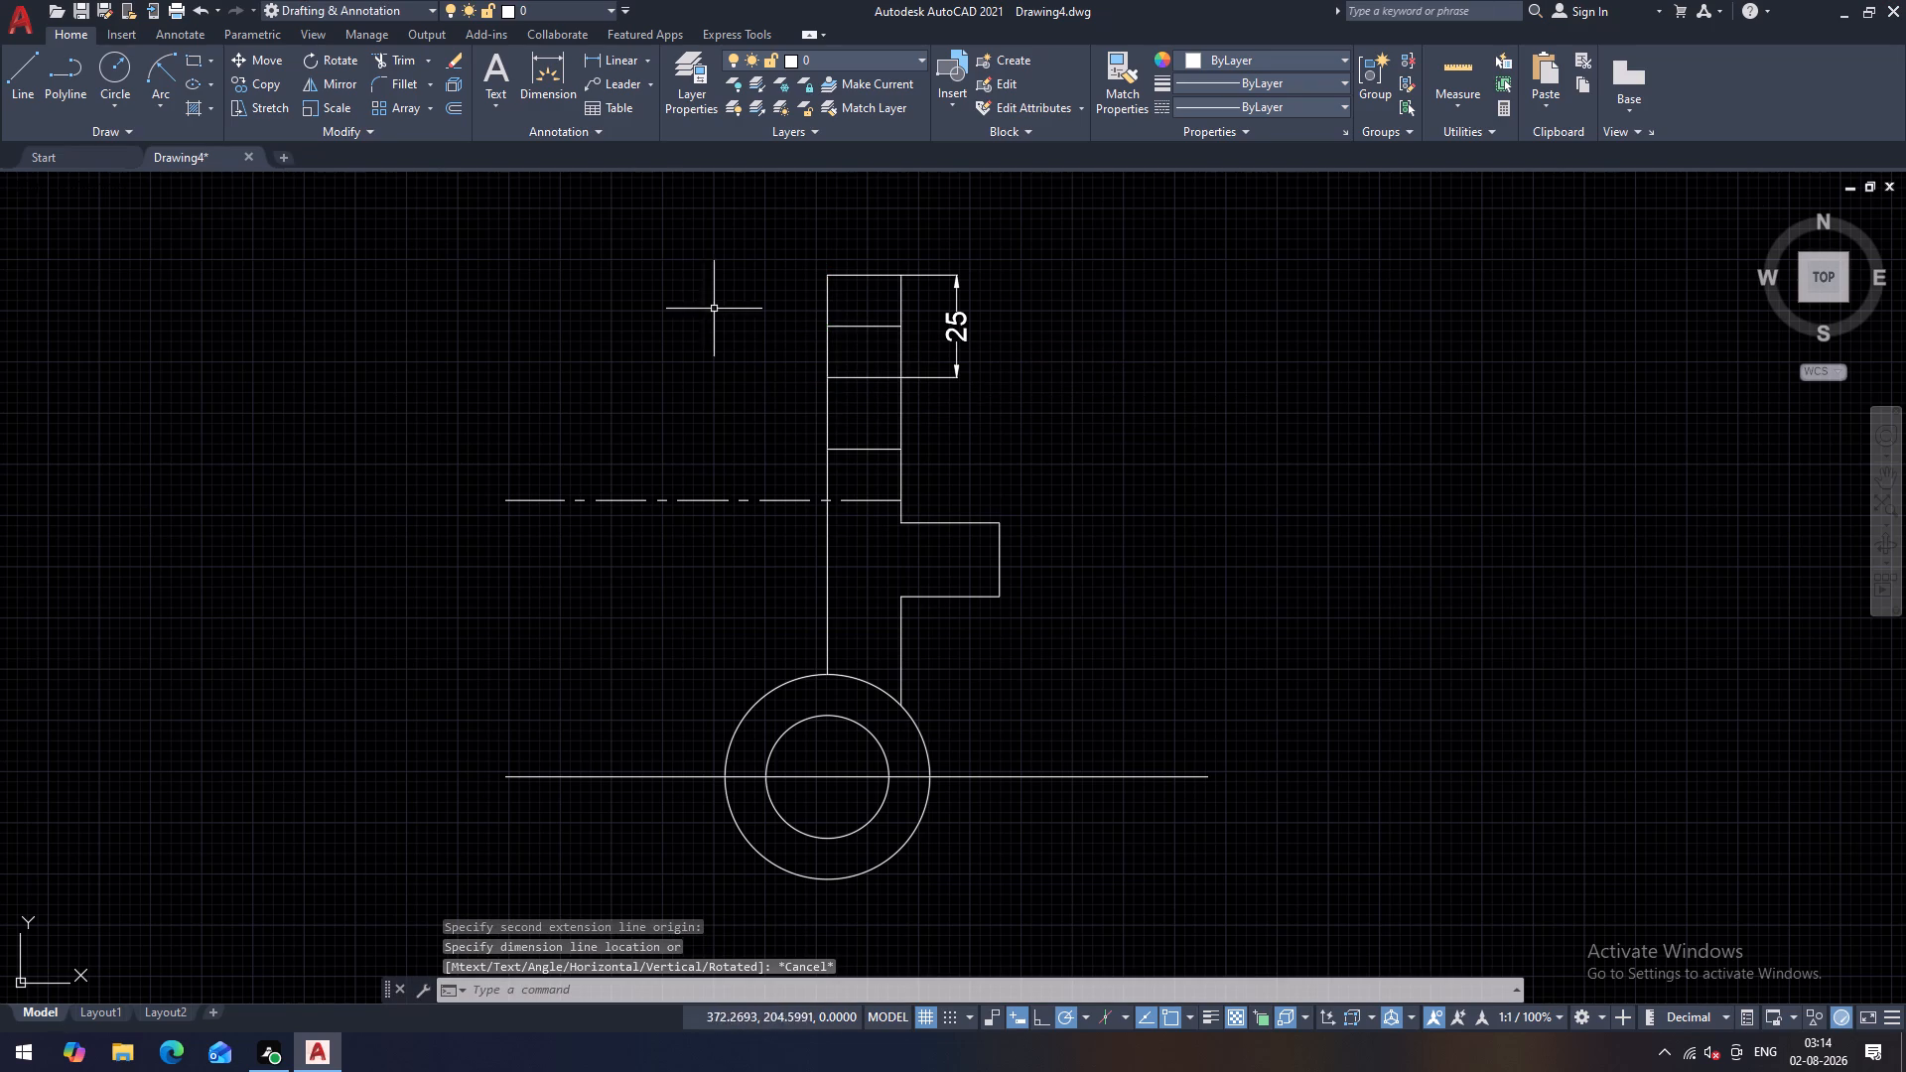
pyautogui.press('space')
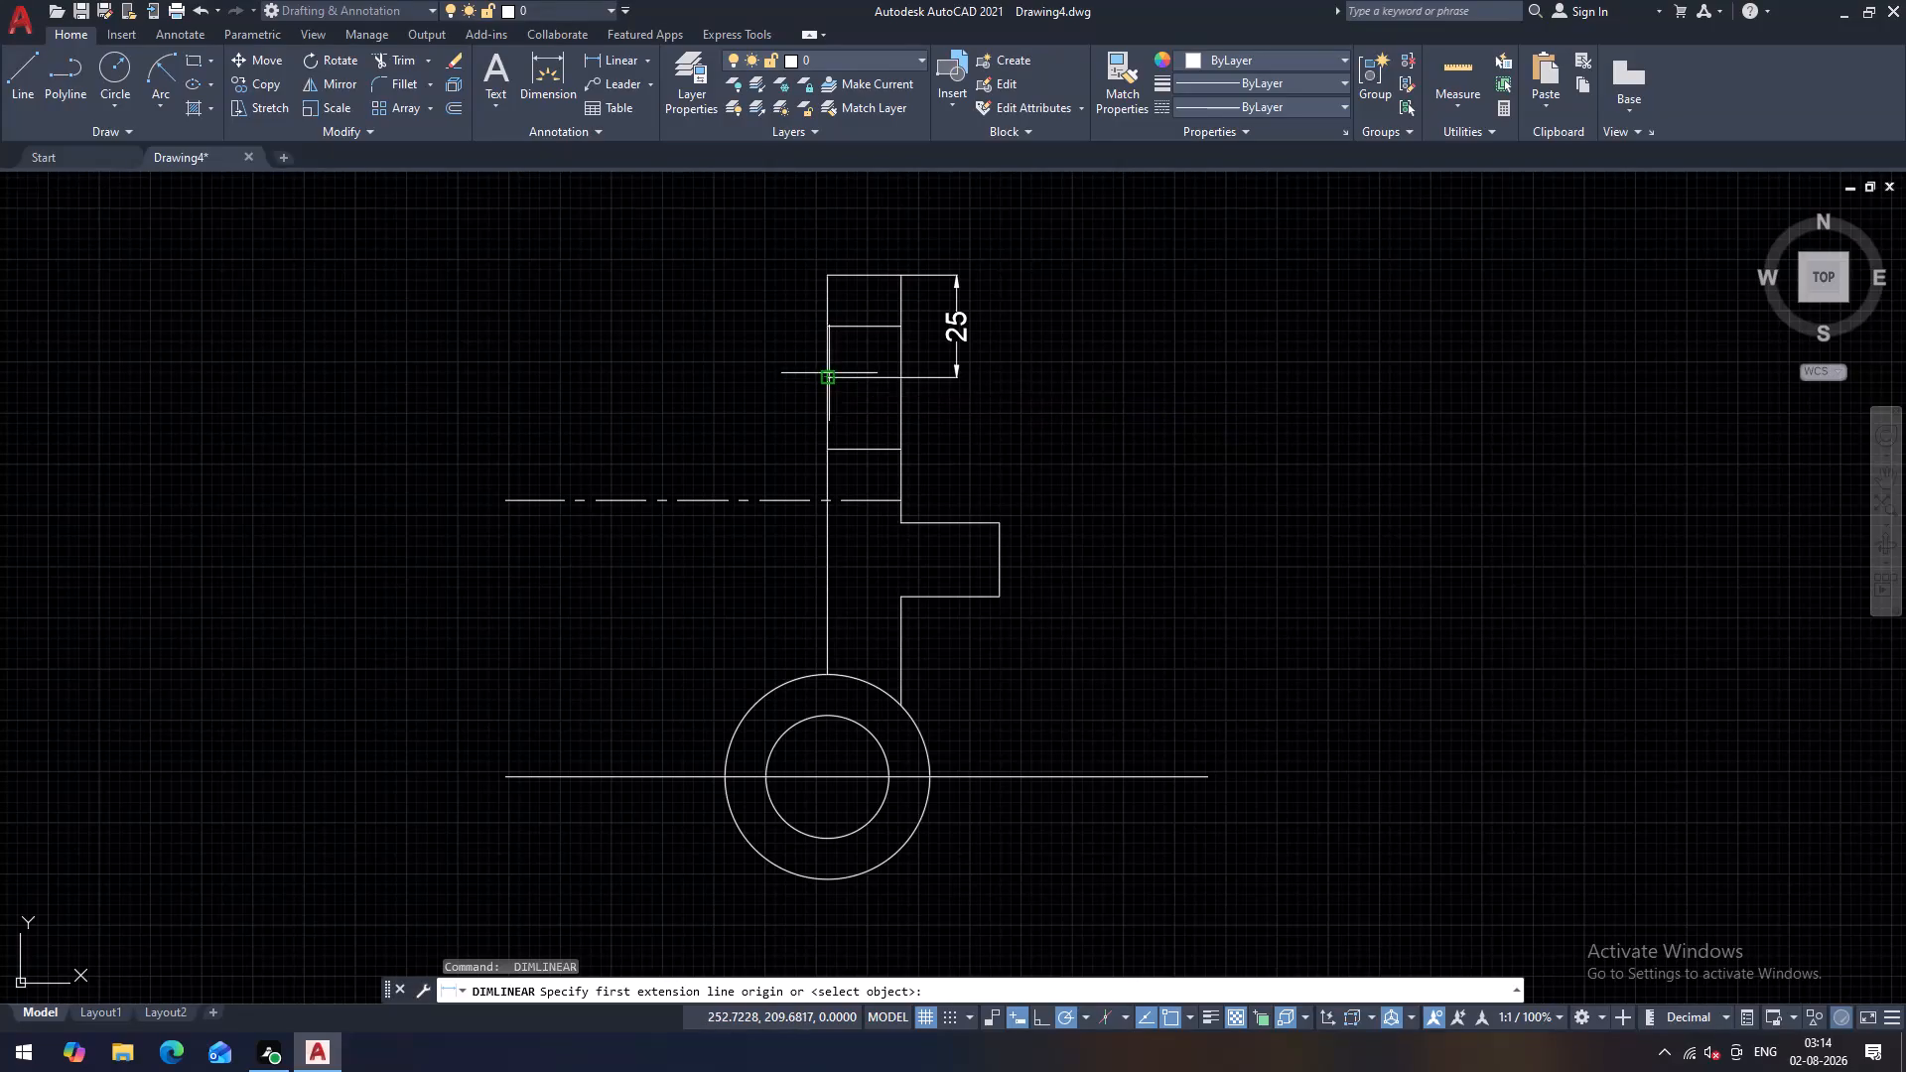
pyautogui.click(829, 373)
pyautogui.click(829, 451)
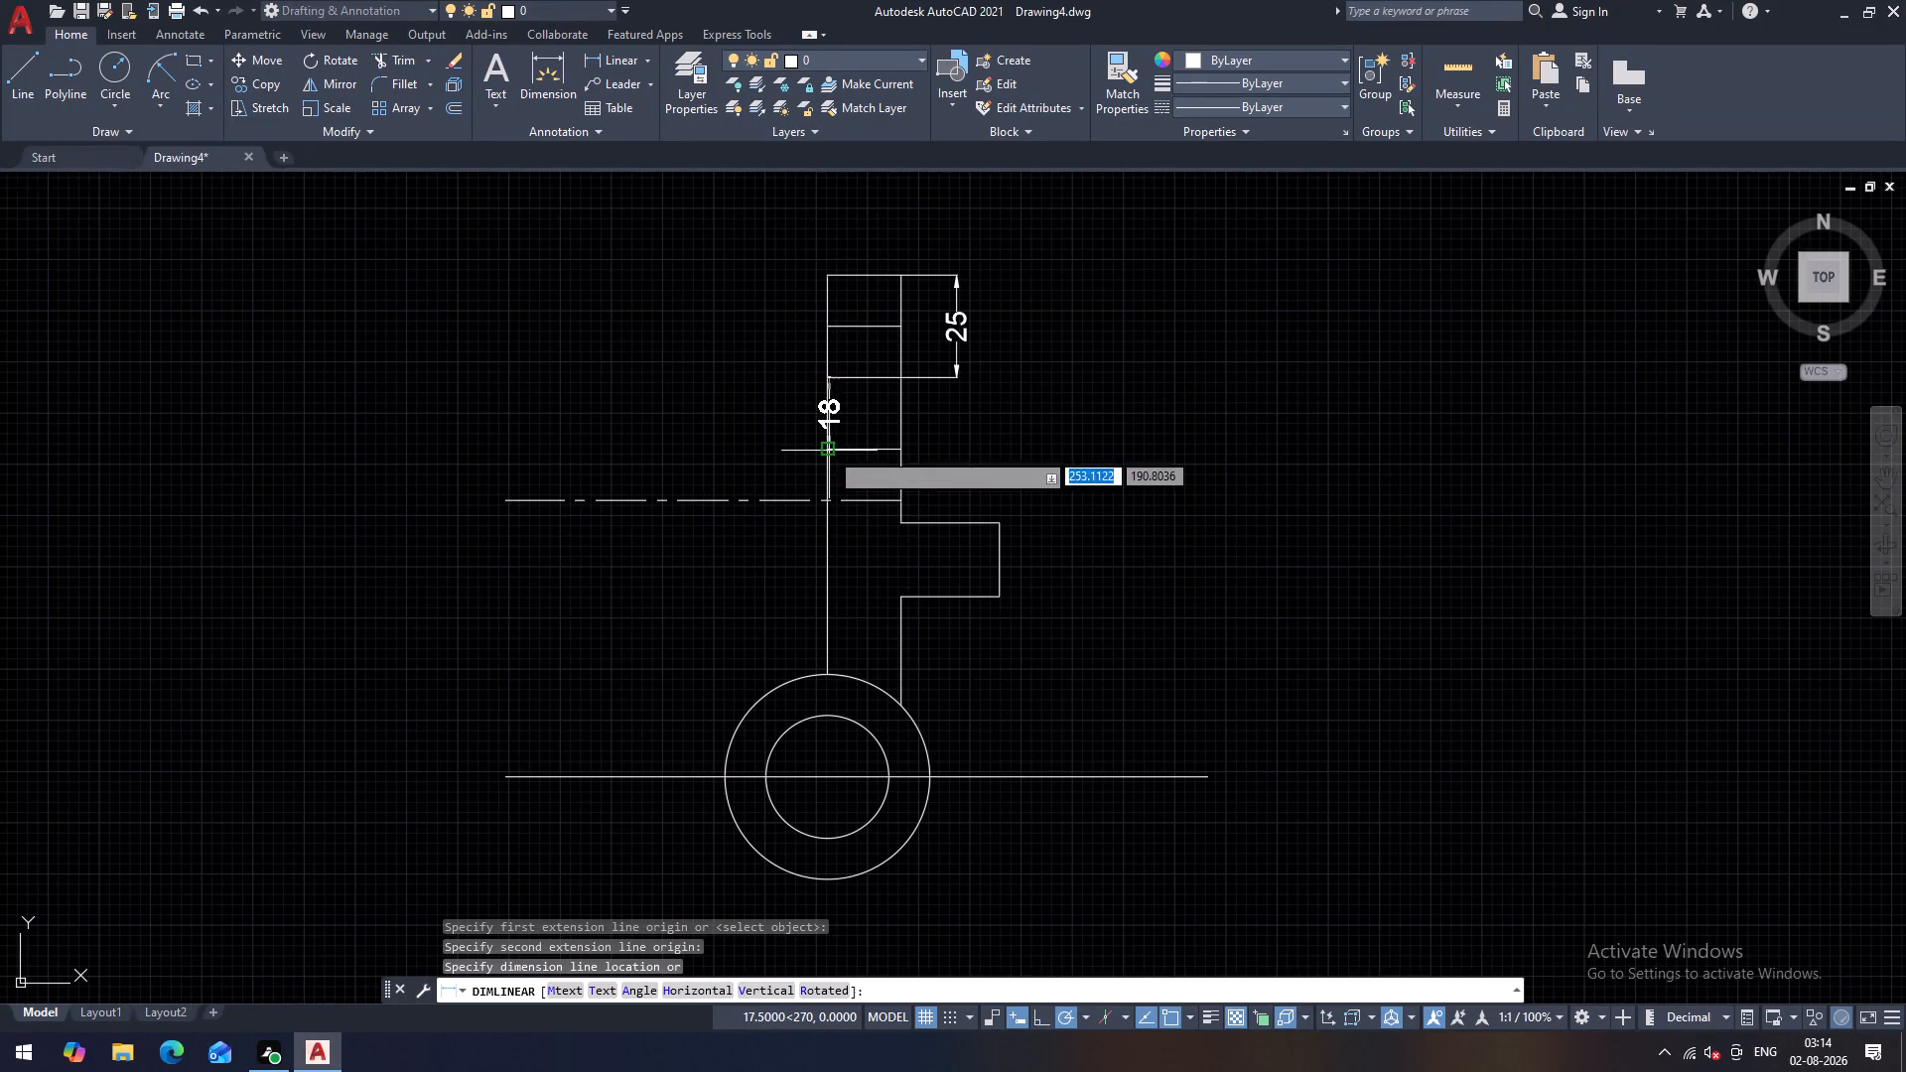
pyautogui.press('Escape')
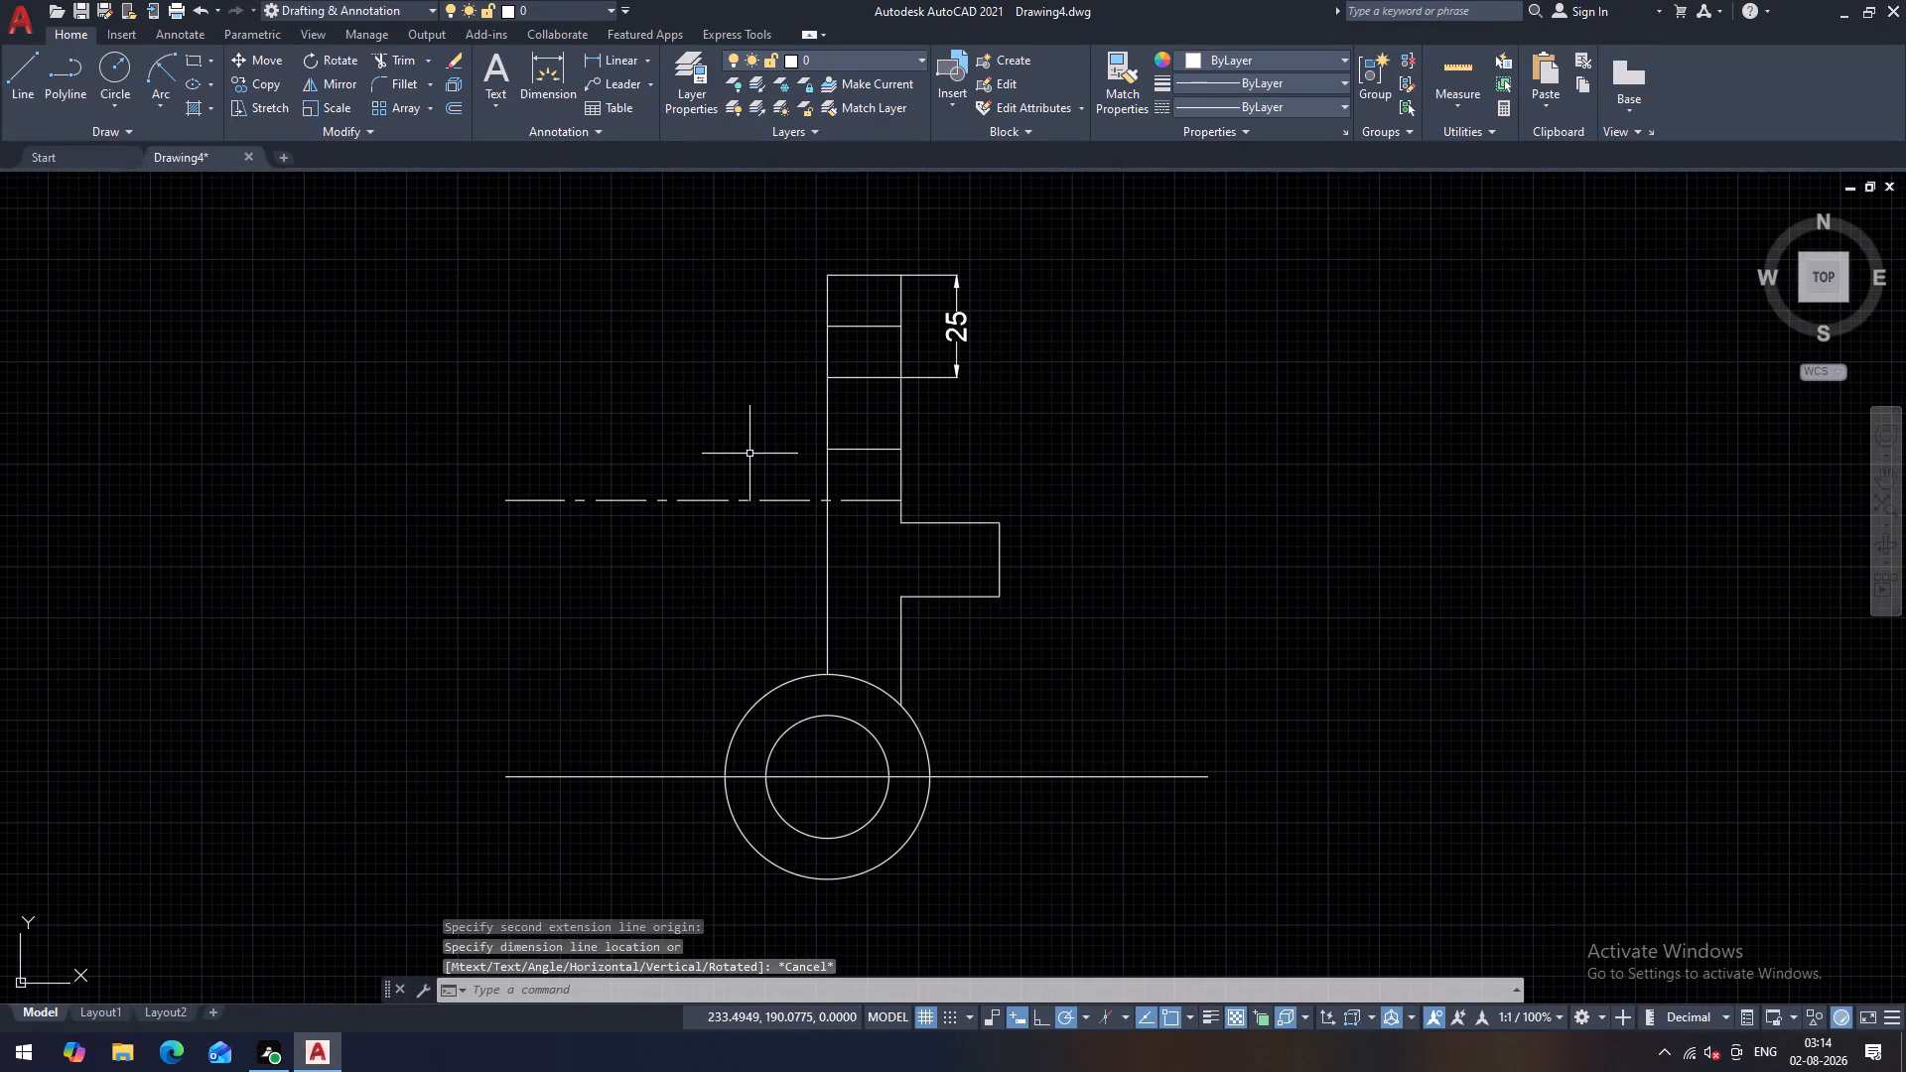
pyautogui.press('Escape')
# Offset the third horizontal line from the top 12.5 downward.
pyautogui.write('o')
pyautogui.press('space')
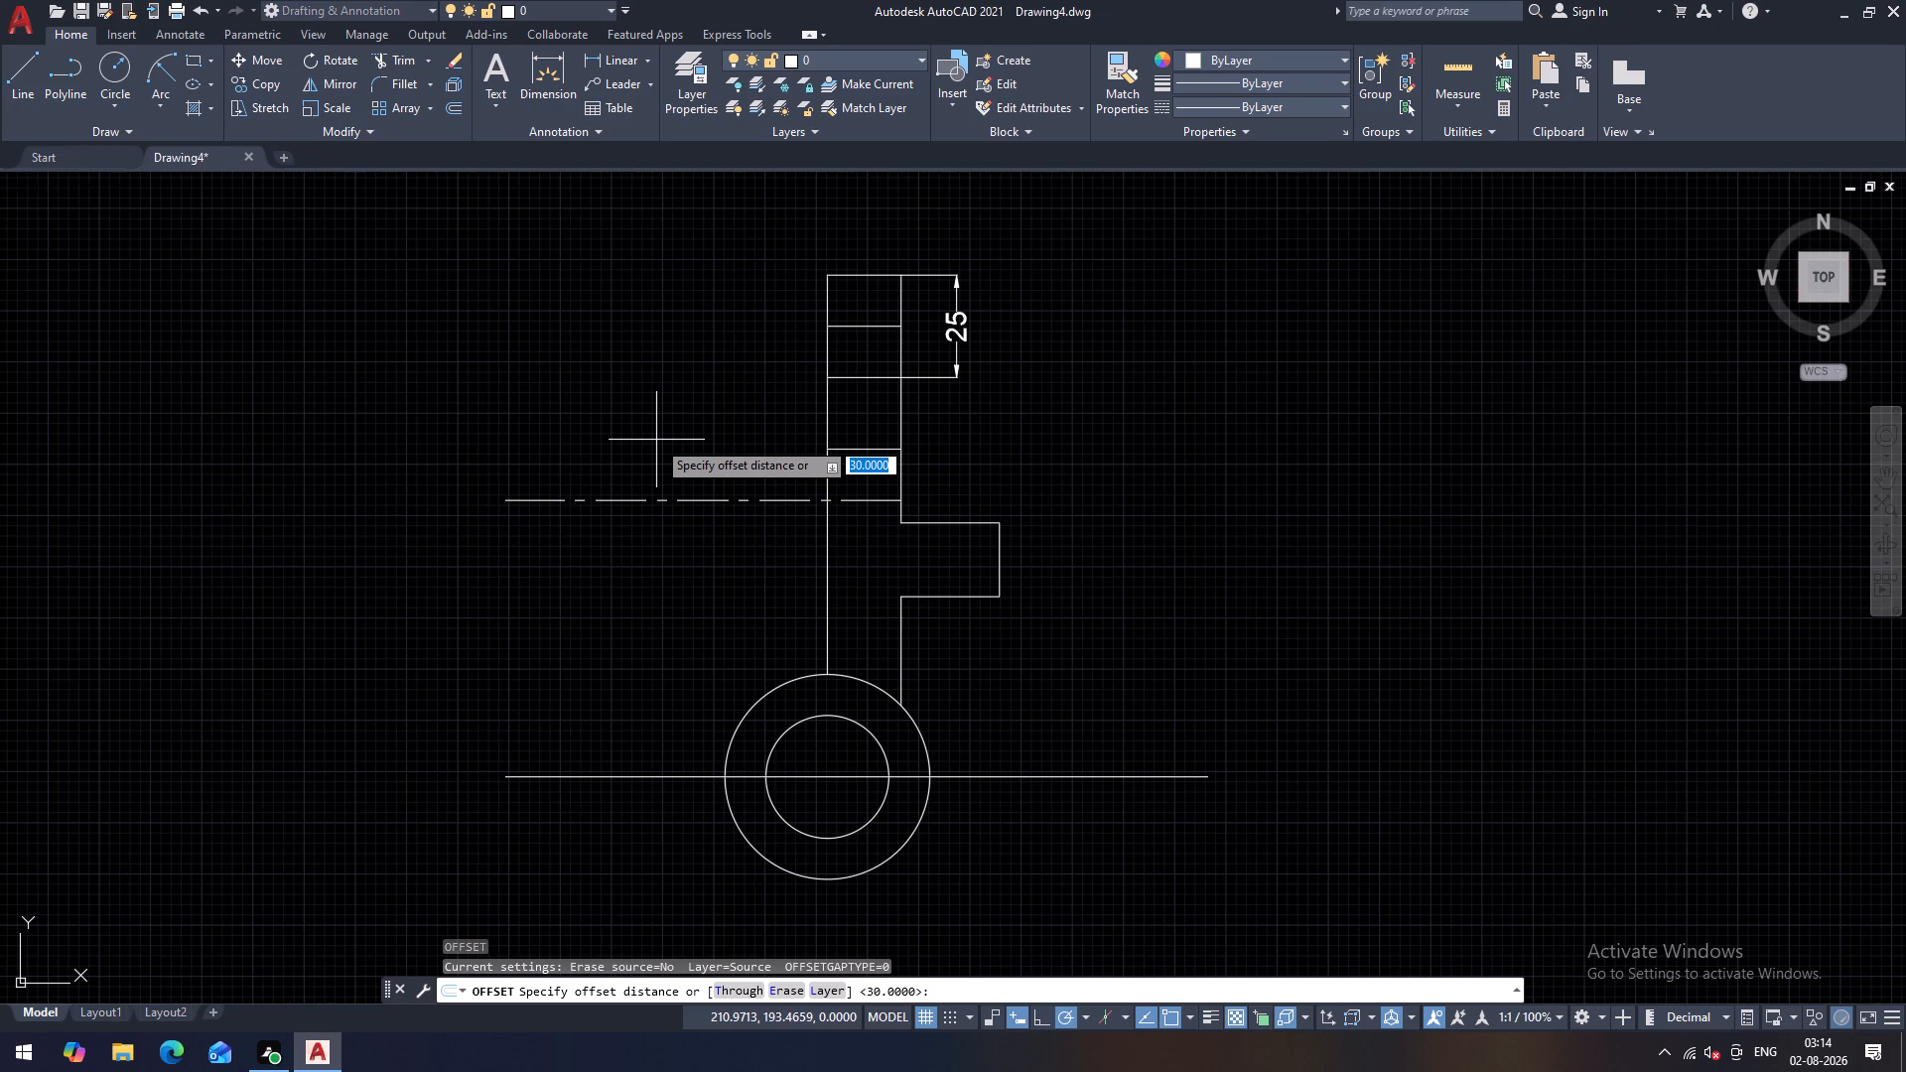
pyautogui.write('12.5')
pyautogui.press('Return')
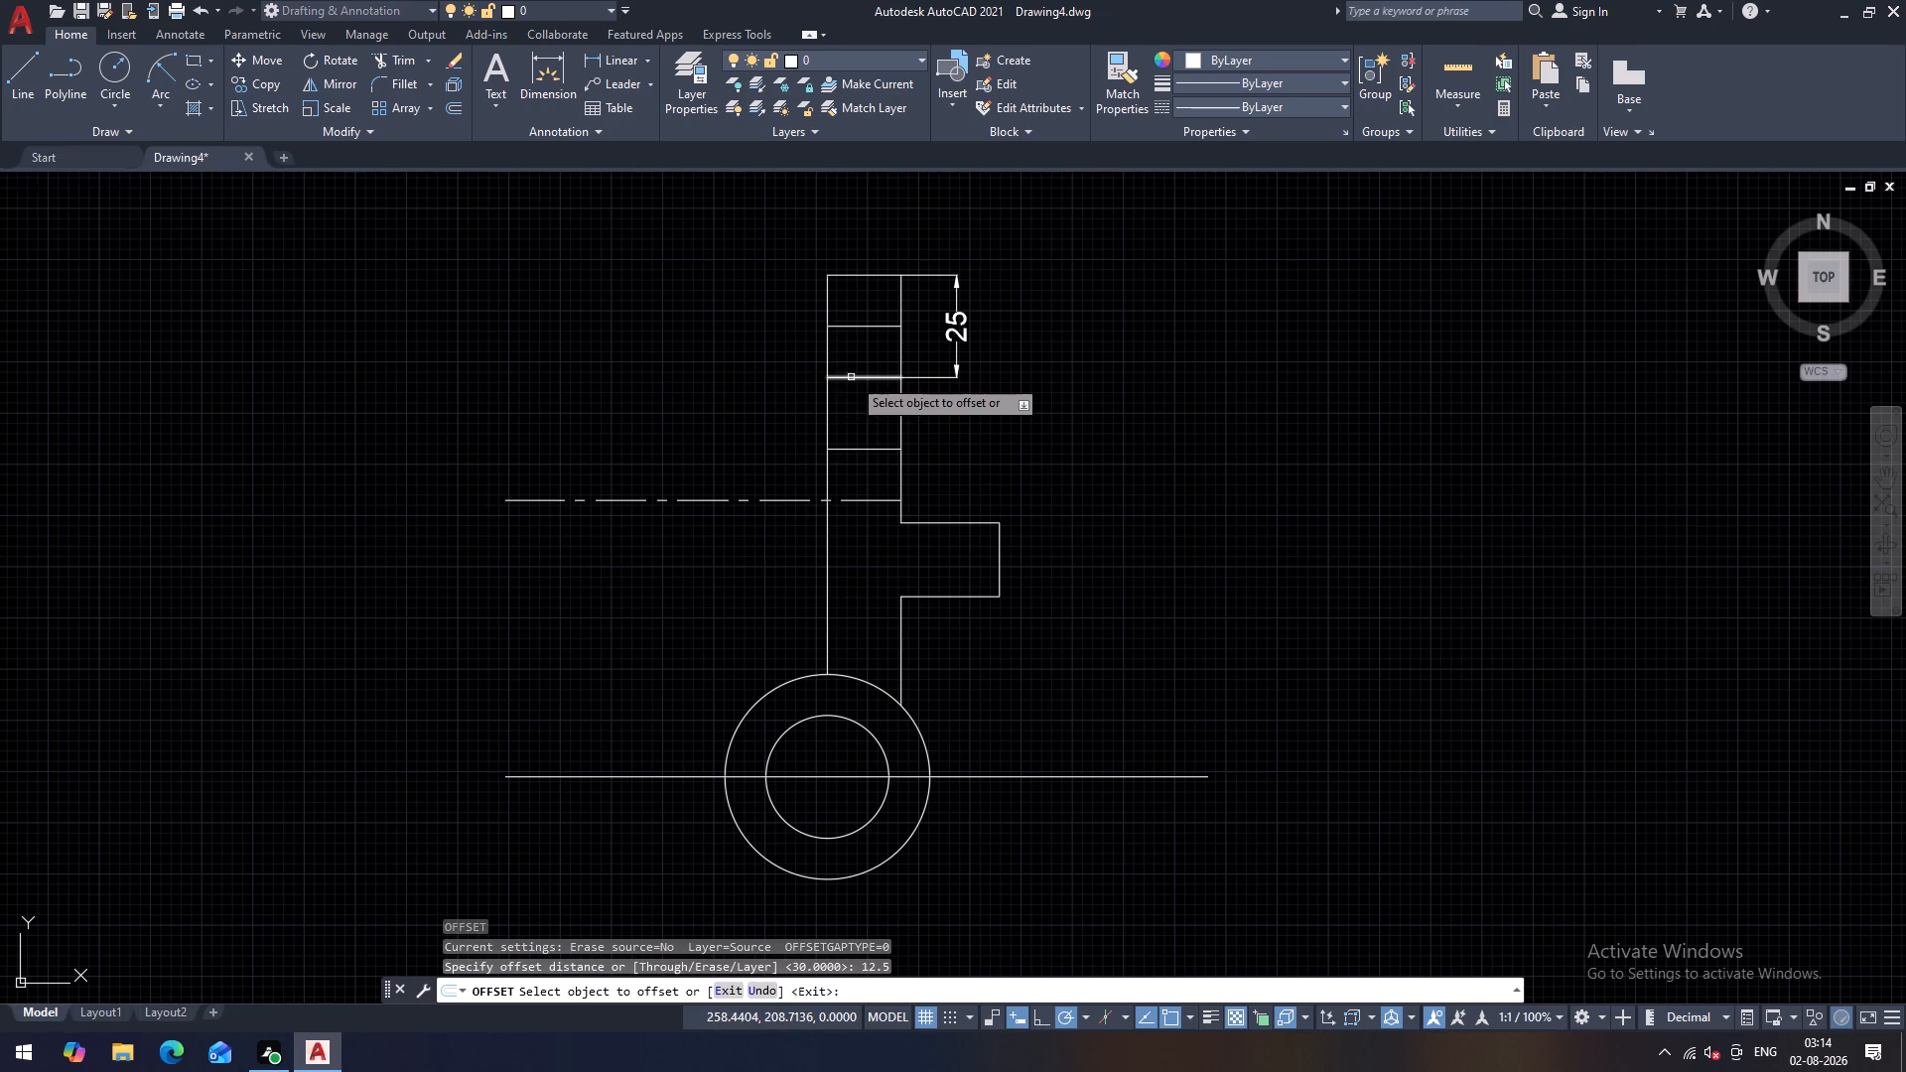
pyautogui.click(852, 377)
pyautogui.click(851, 401)
pyautogui.press('Escape')
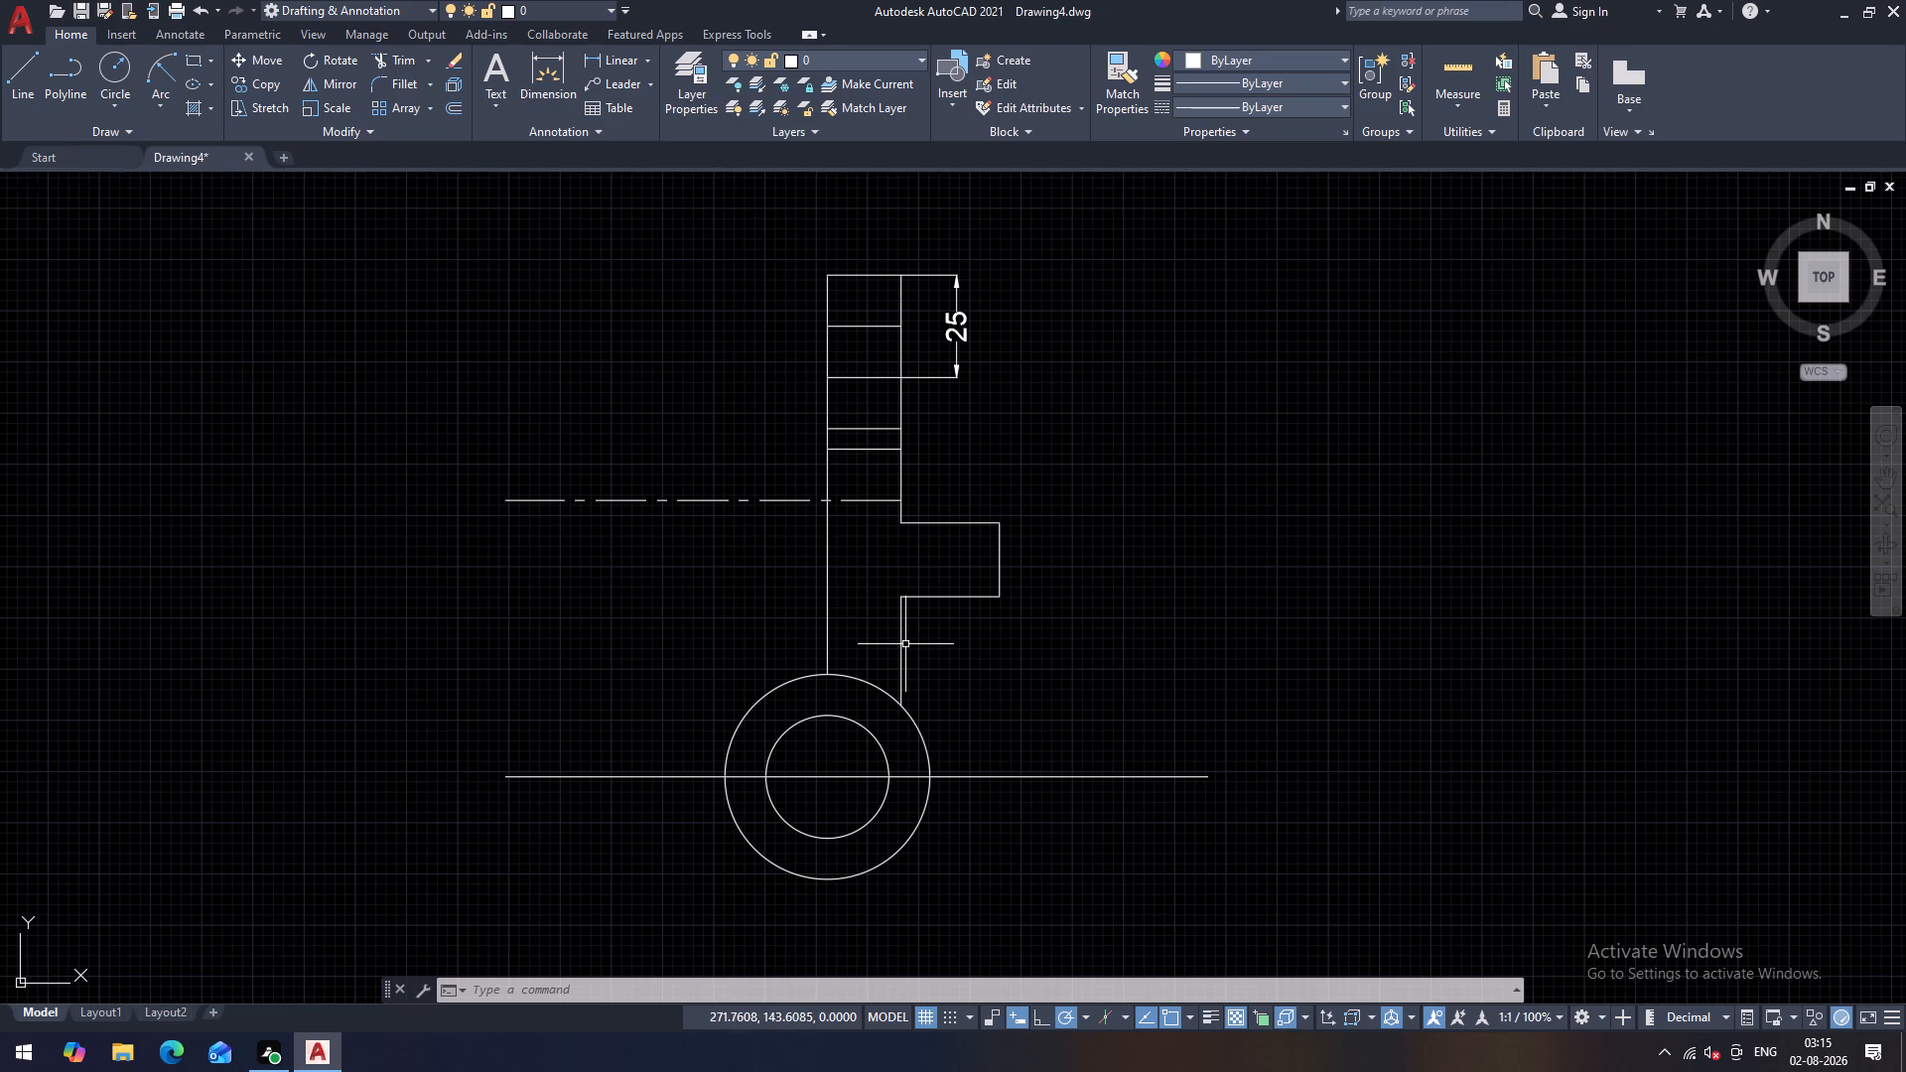
# Draw a line tangent to the outer circle's left side, ending where the dash-dot line meets the left vertical.
pyautogui.write('l')
pyautogui.press('space')
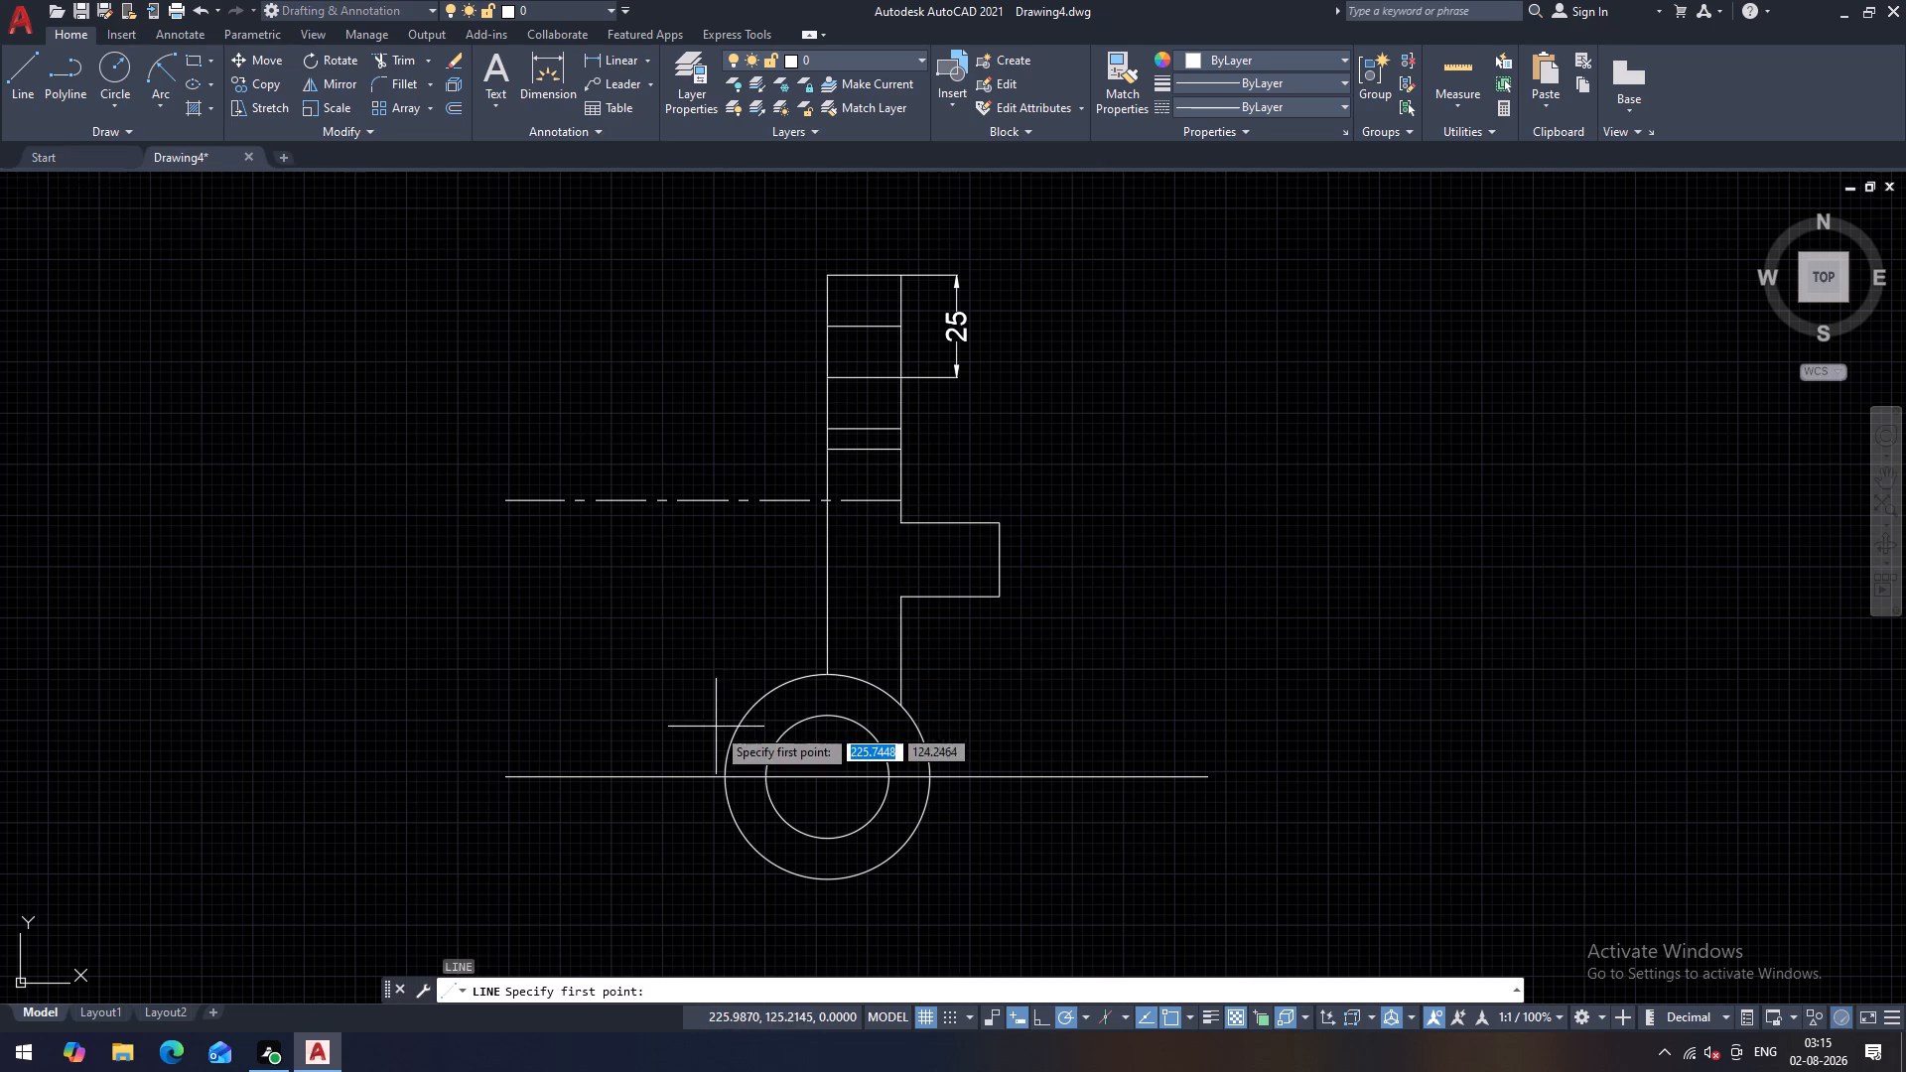
pyautogui.write('ta')
pyautogui.press('n')
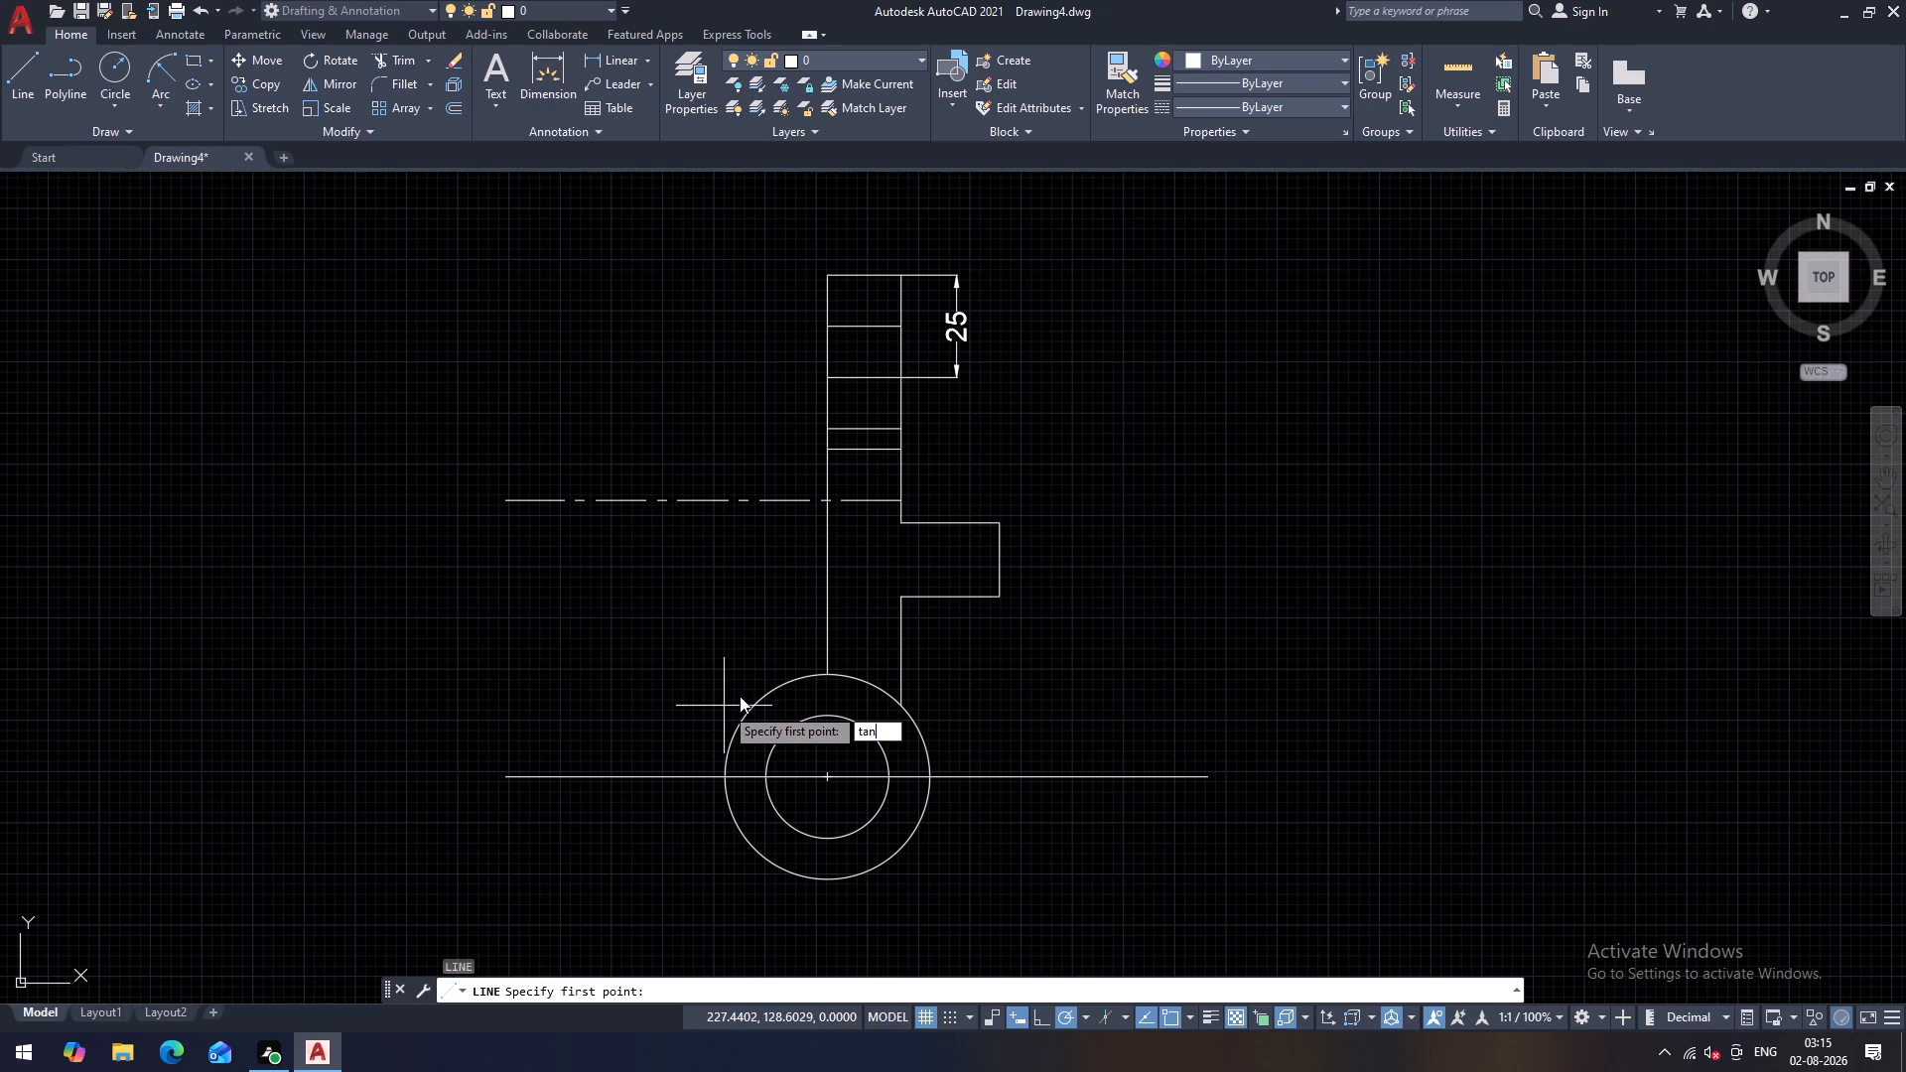
pyautogui.press('space')
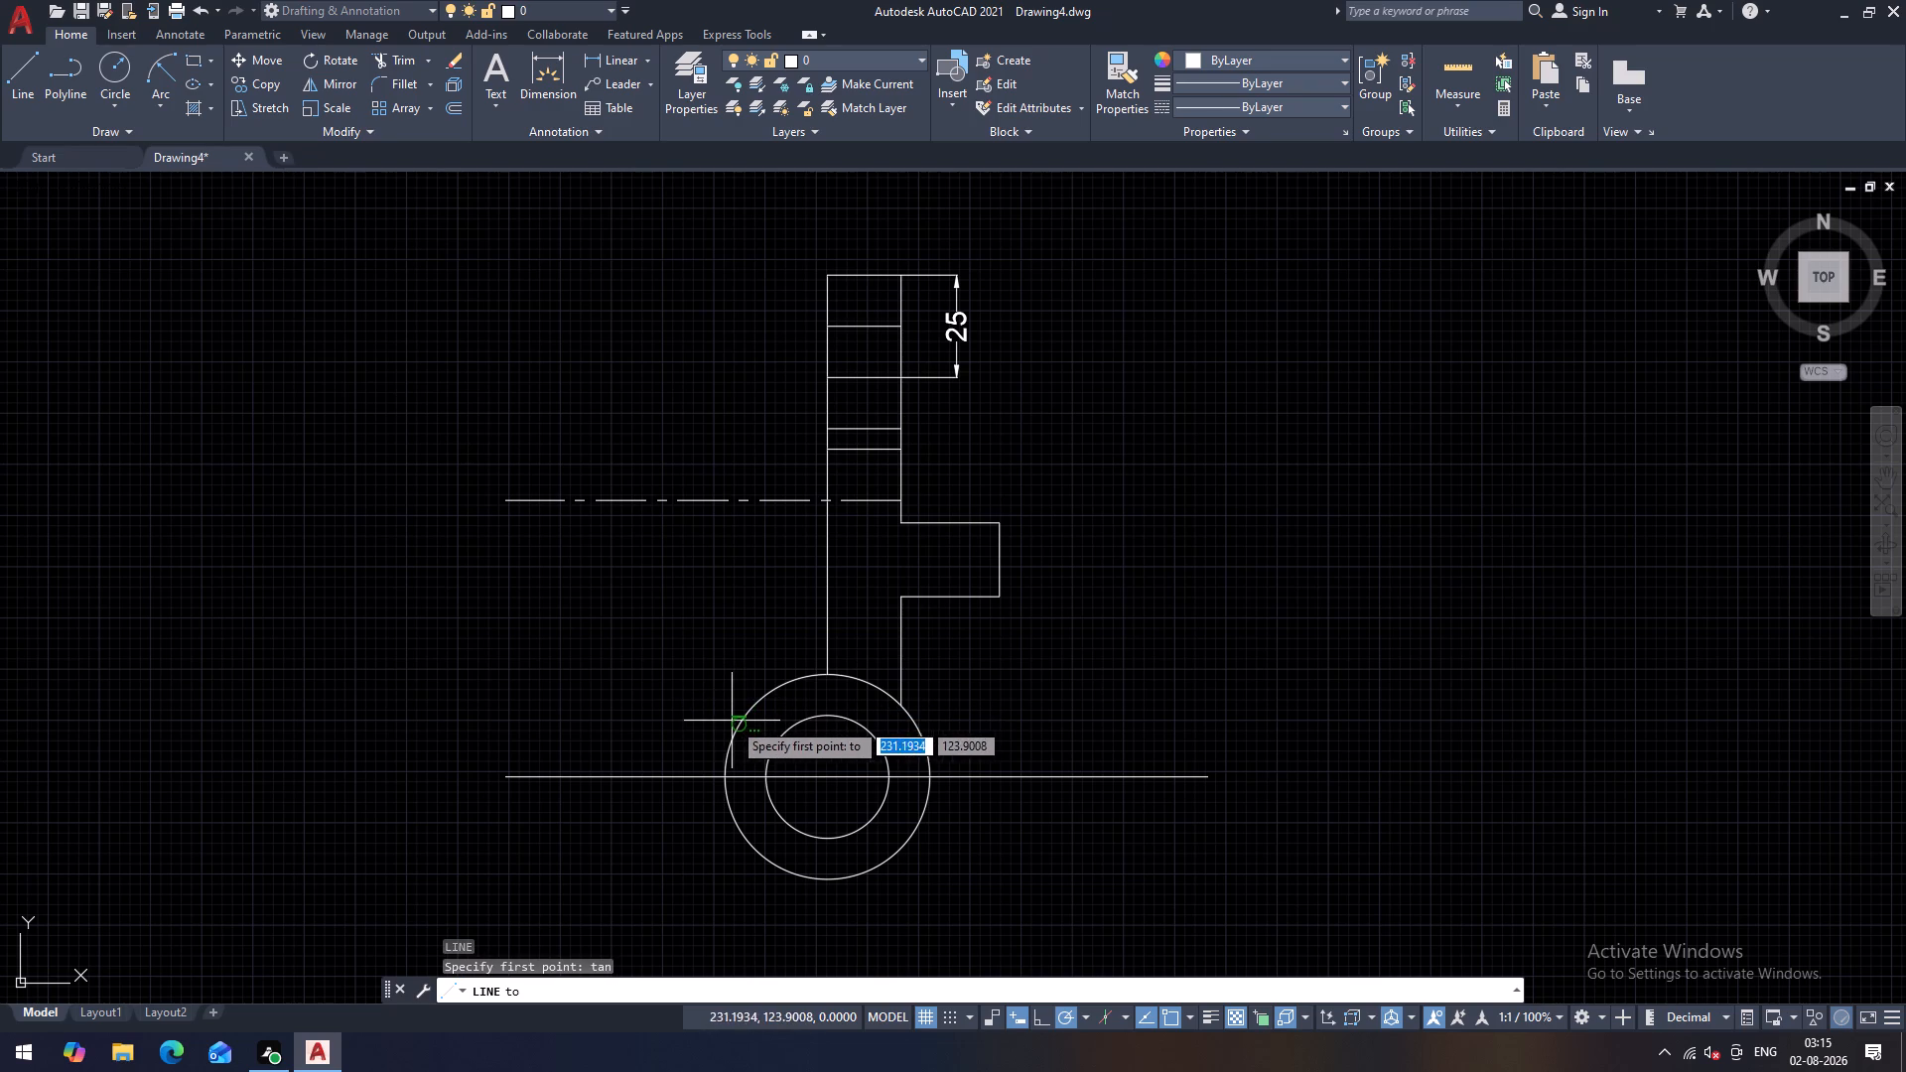
pyautogui.click(732, 721)
pyautogui.click(830, 496)
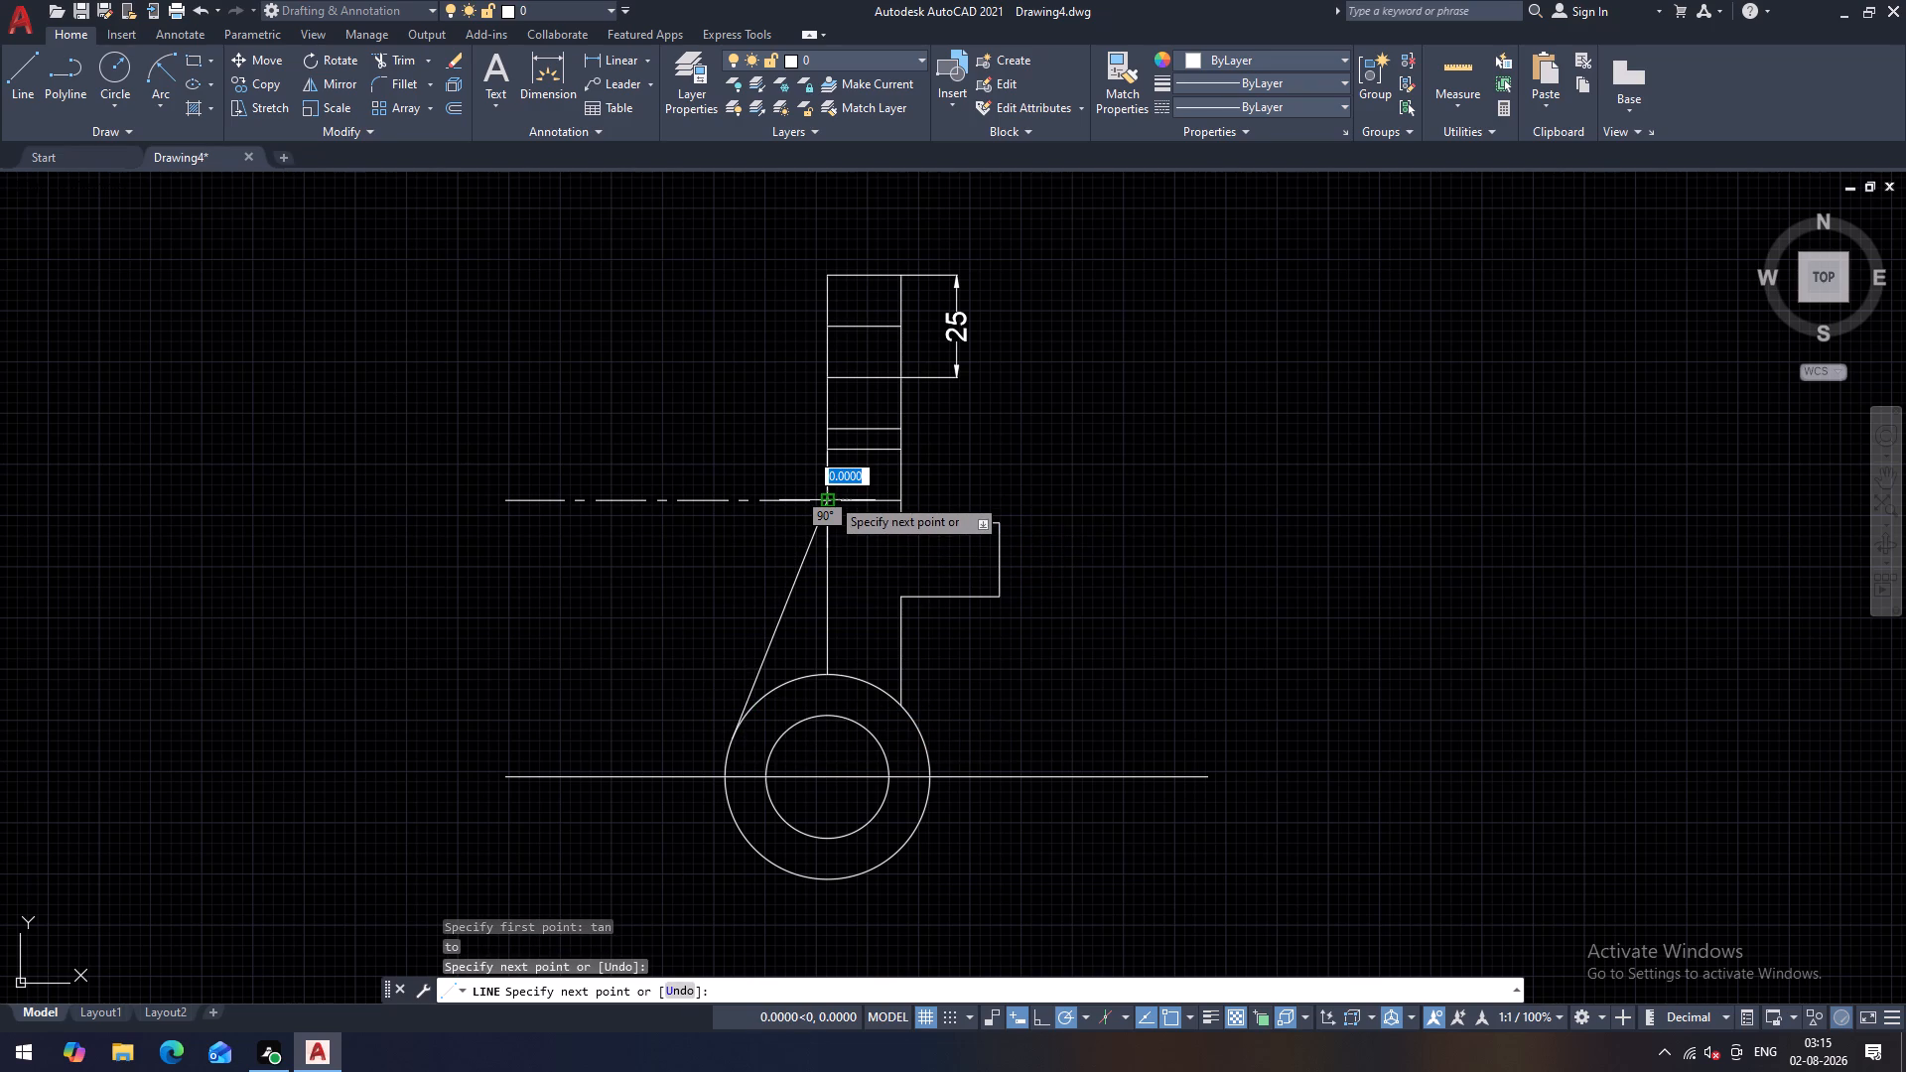
pyautogui.press('Escape')
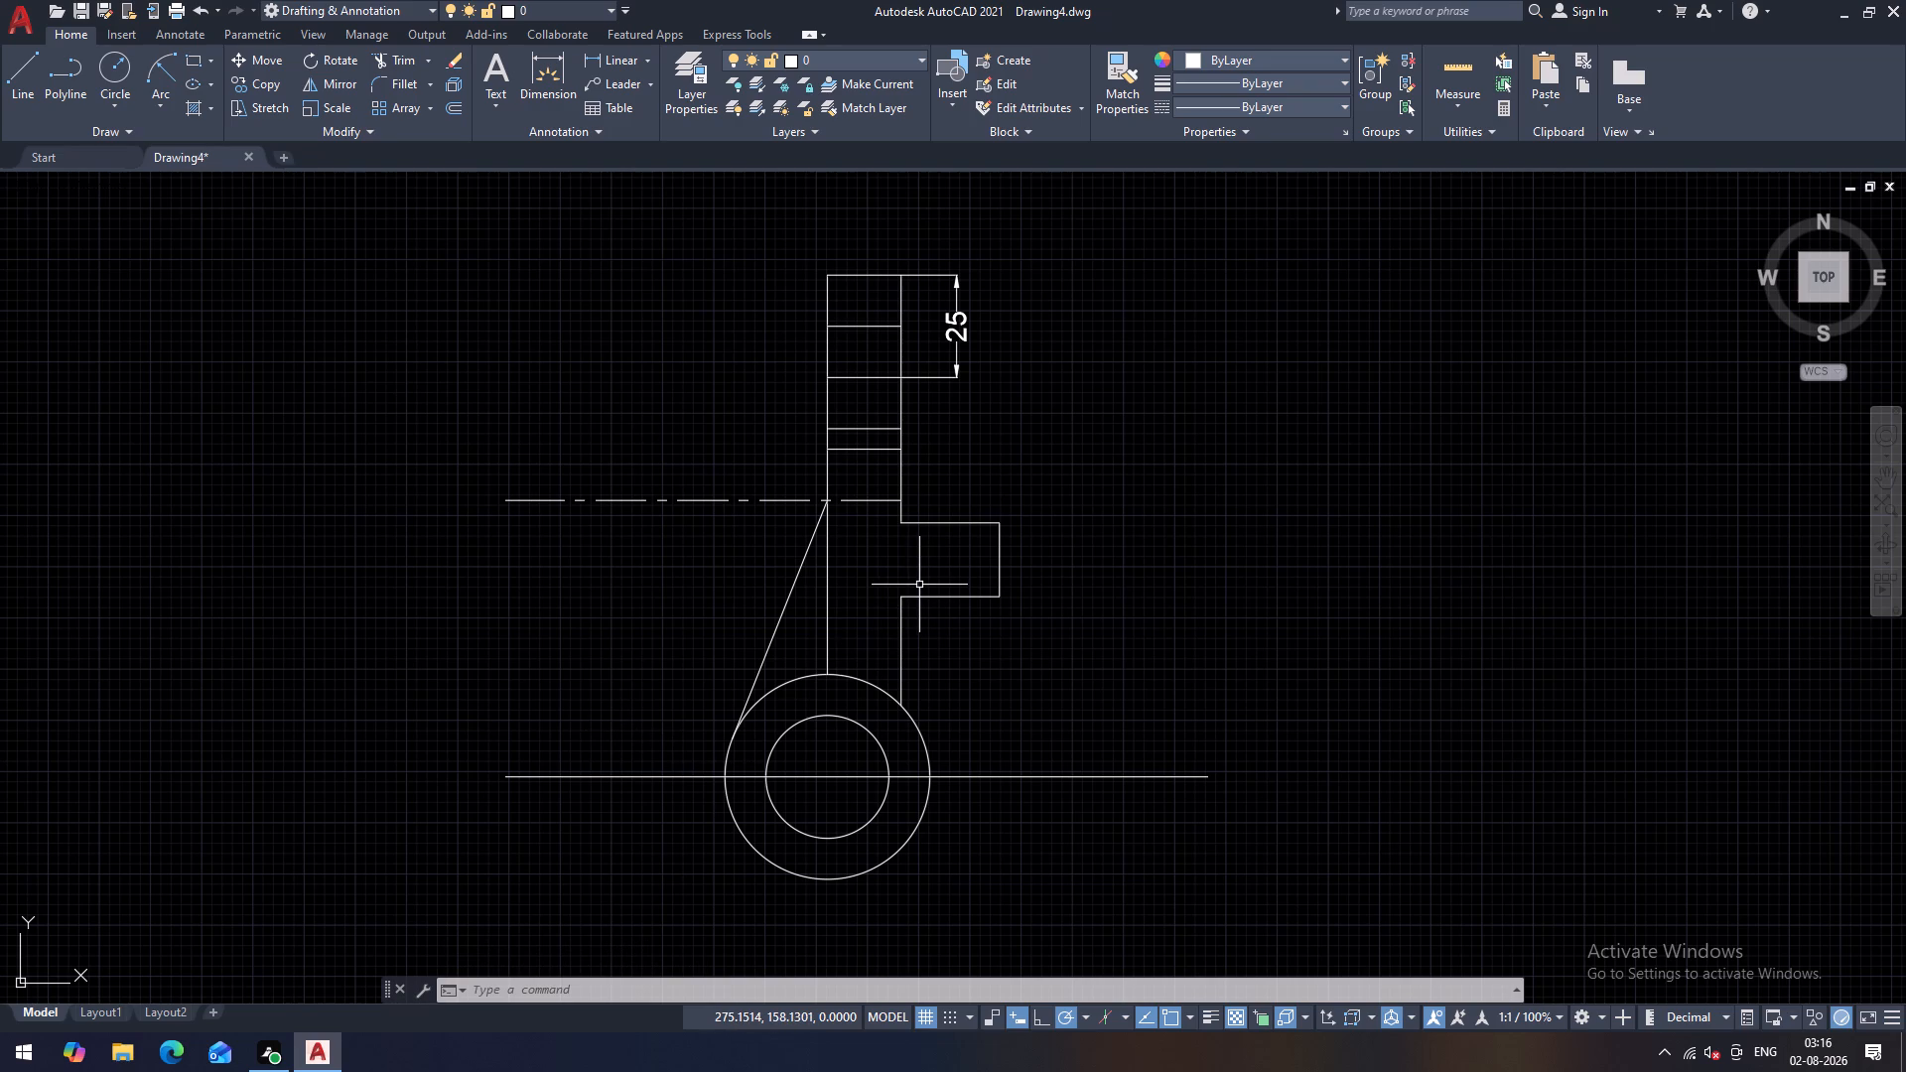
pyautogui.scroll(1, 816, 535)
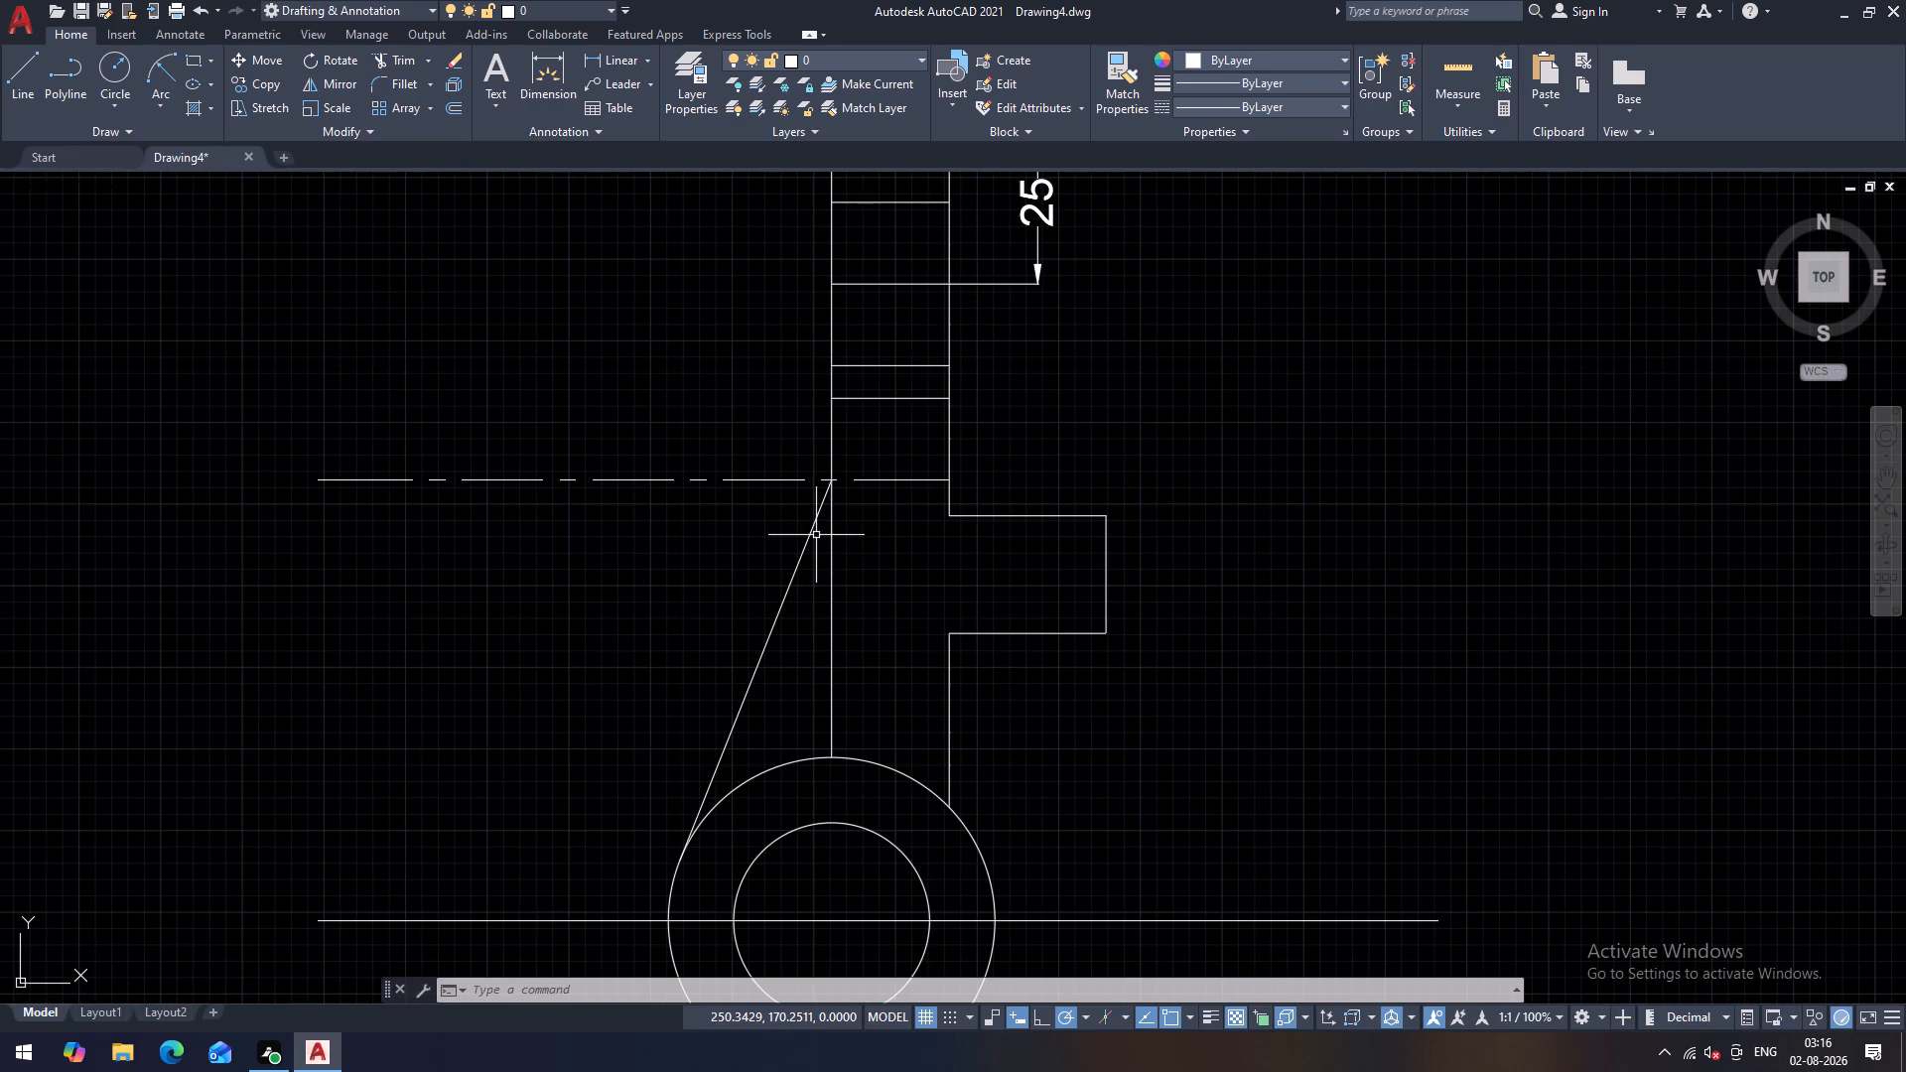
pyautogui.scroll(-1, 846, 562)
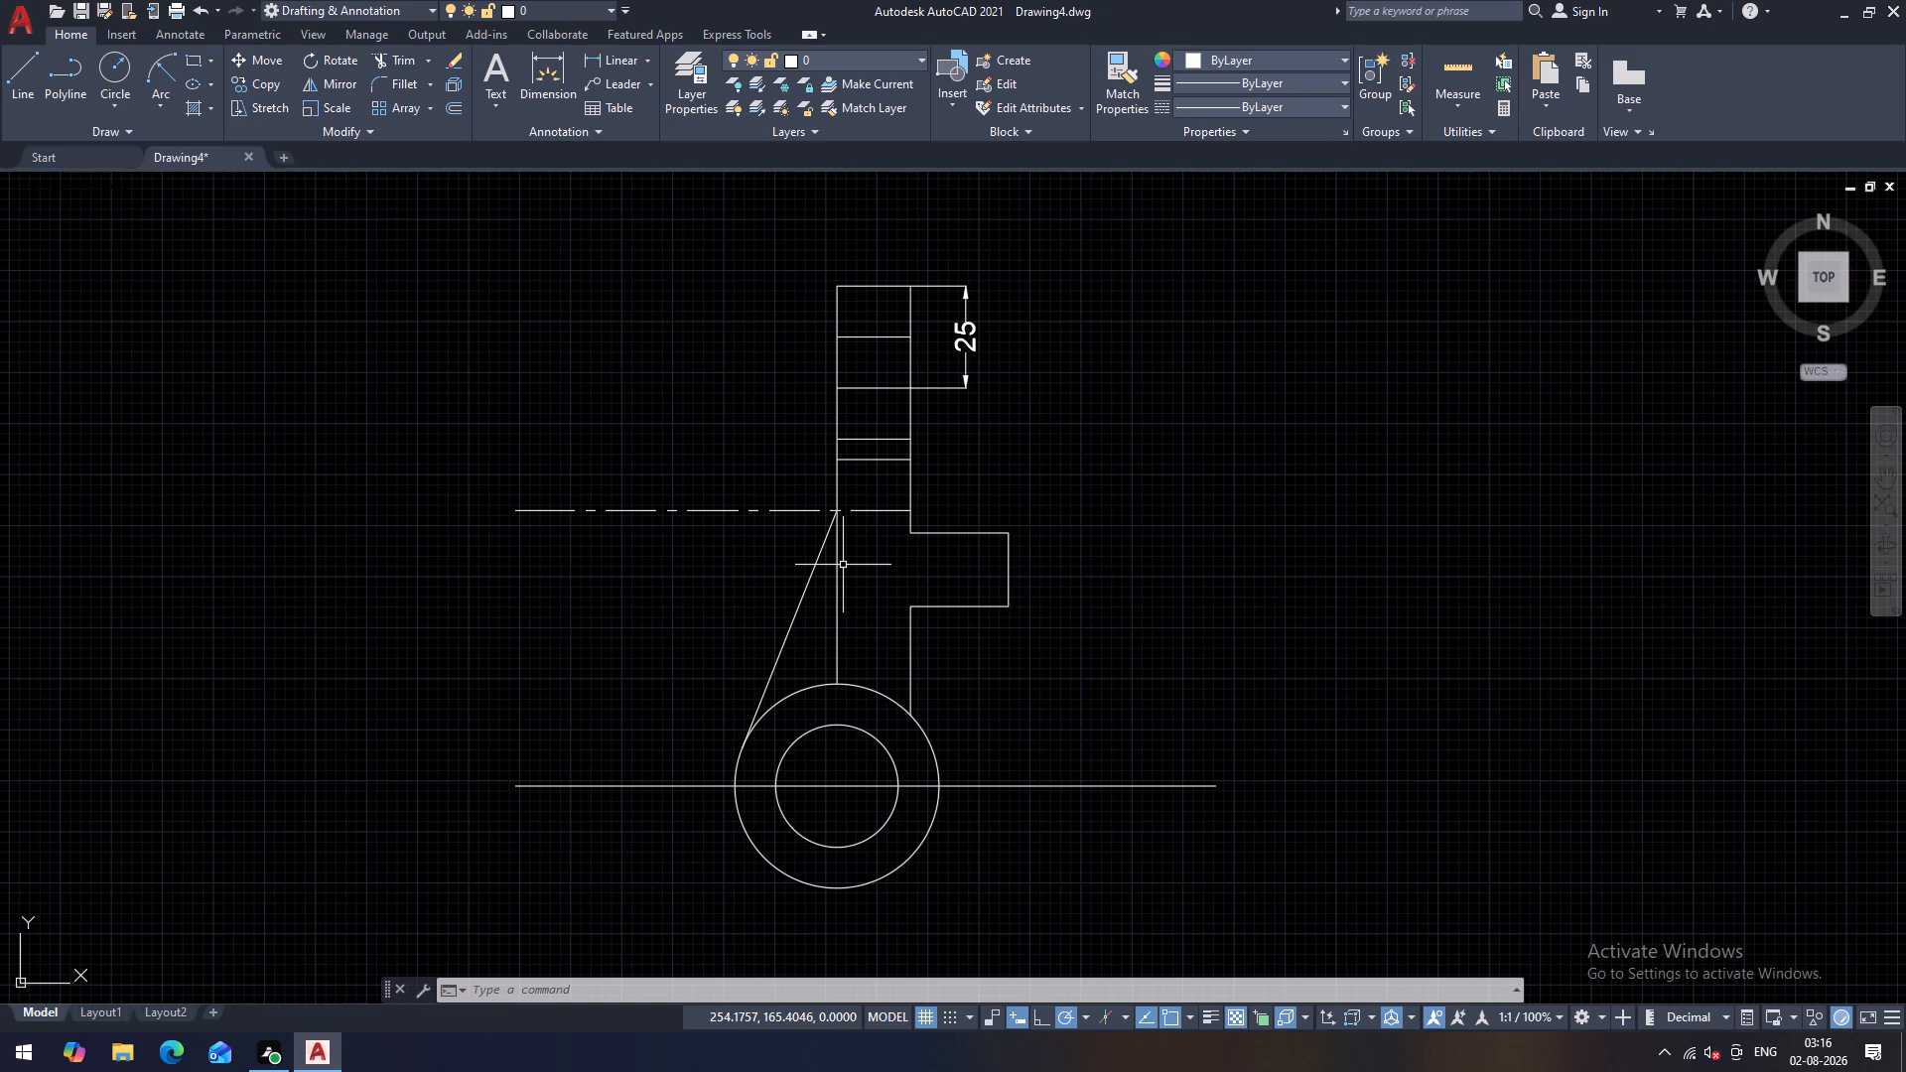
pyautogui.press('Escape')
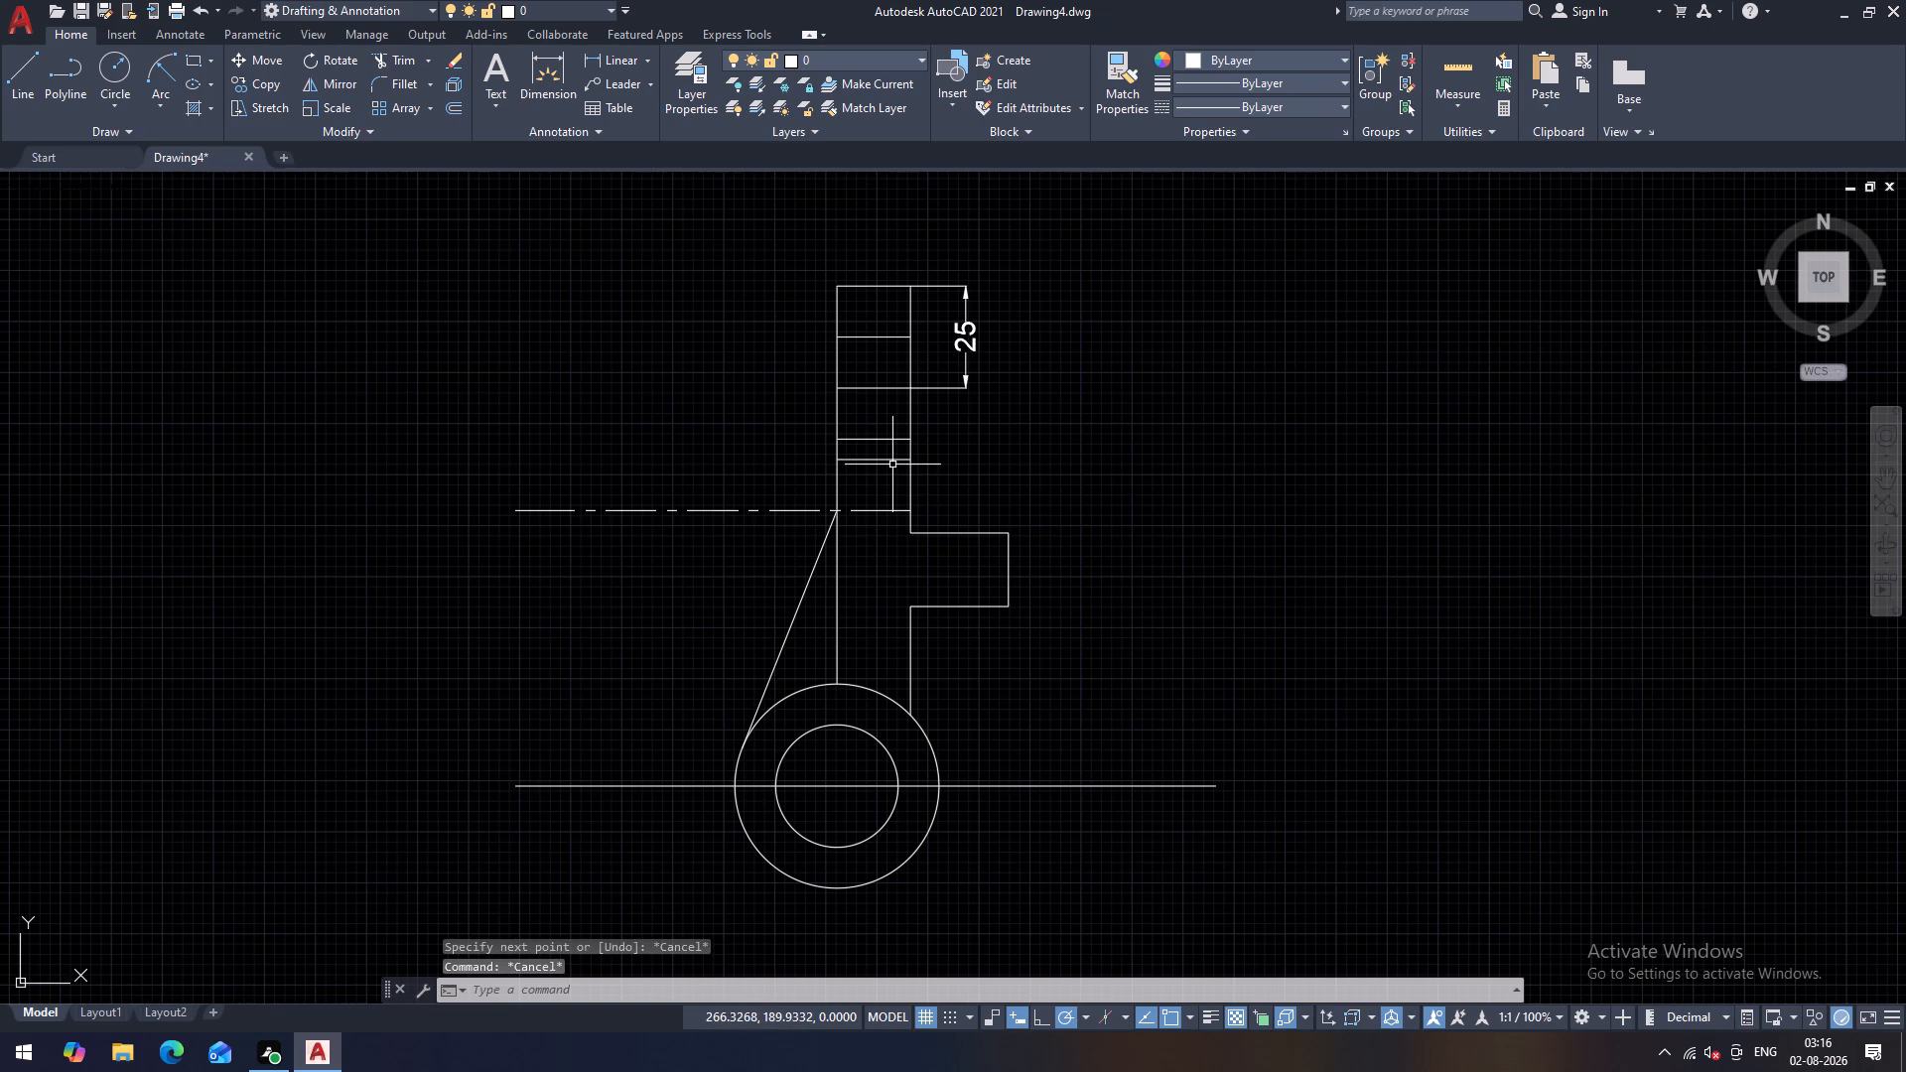
# Match the dash-dot line's properties onto the third horizontal line from the top.
pyautogui.write('ma')
pyautogui.press('space')
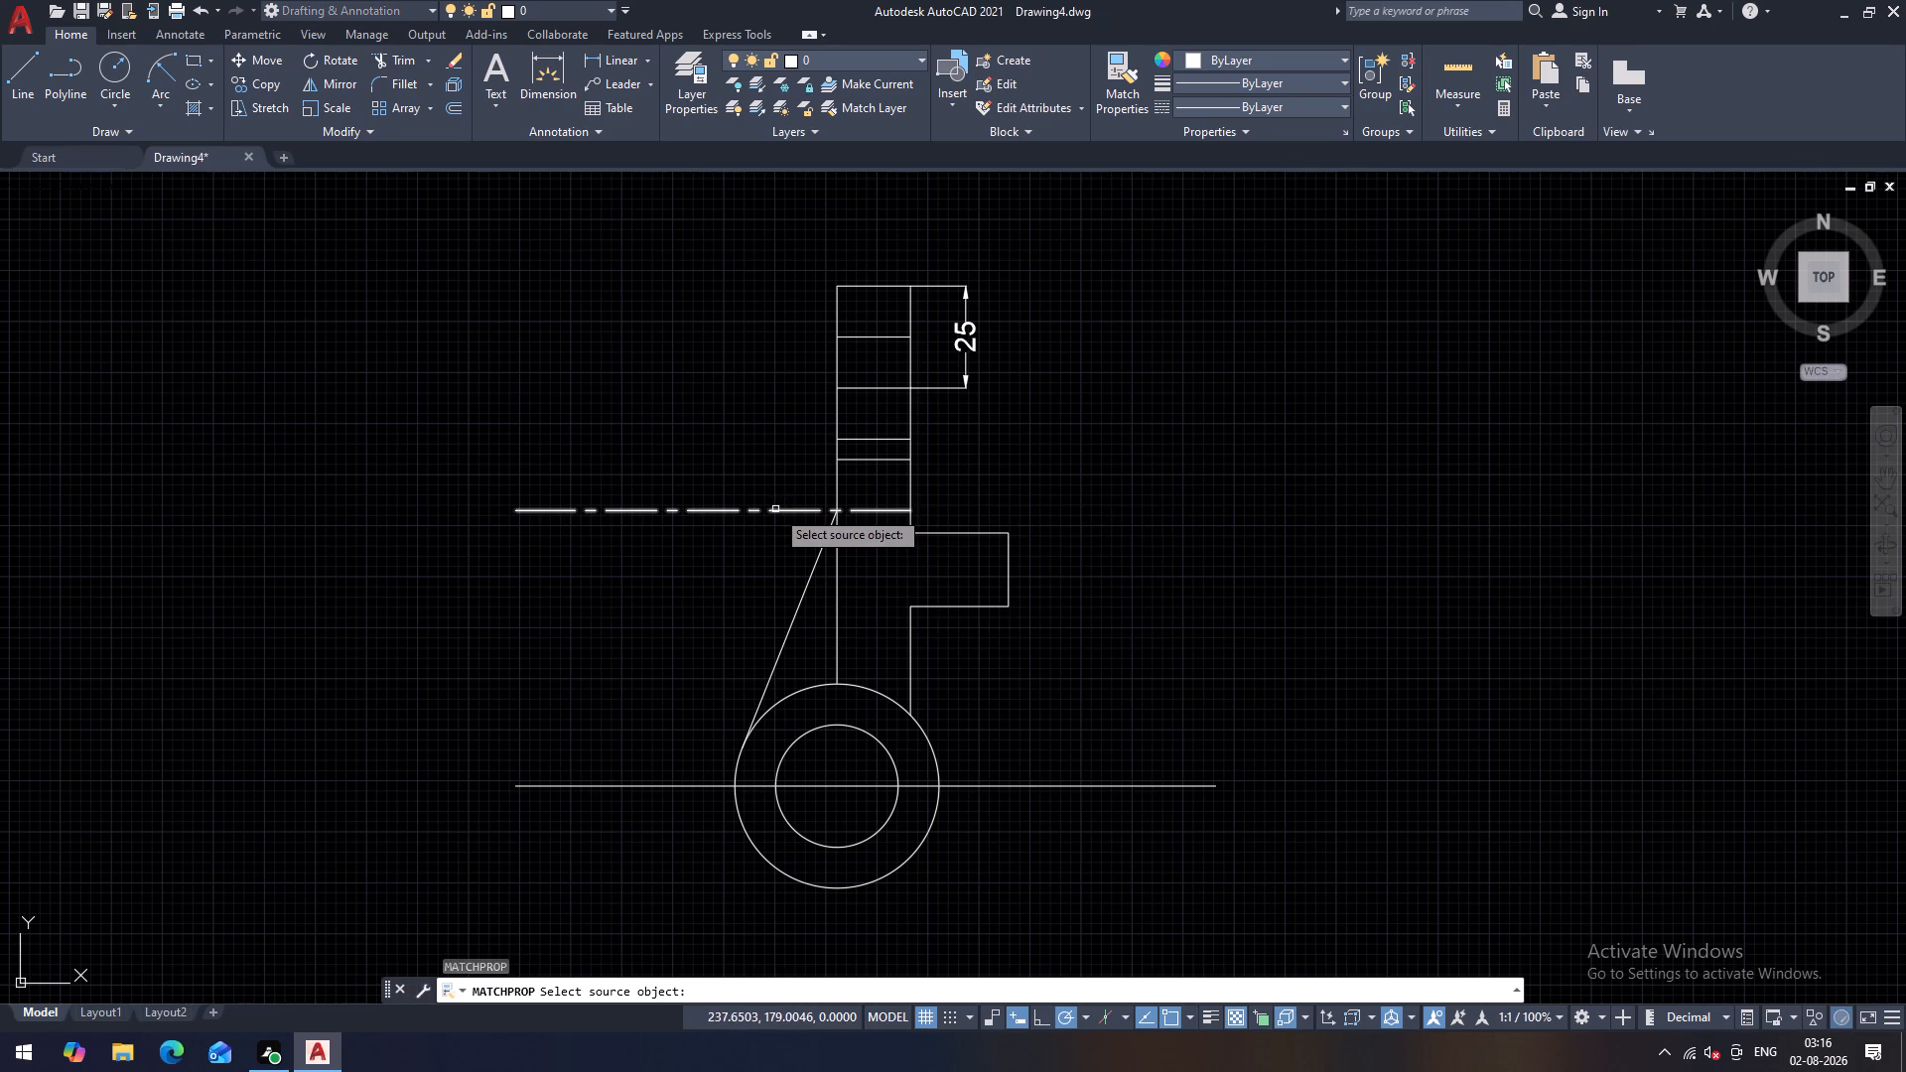
pyautogui.click(775, 509)
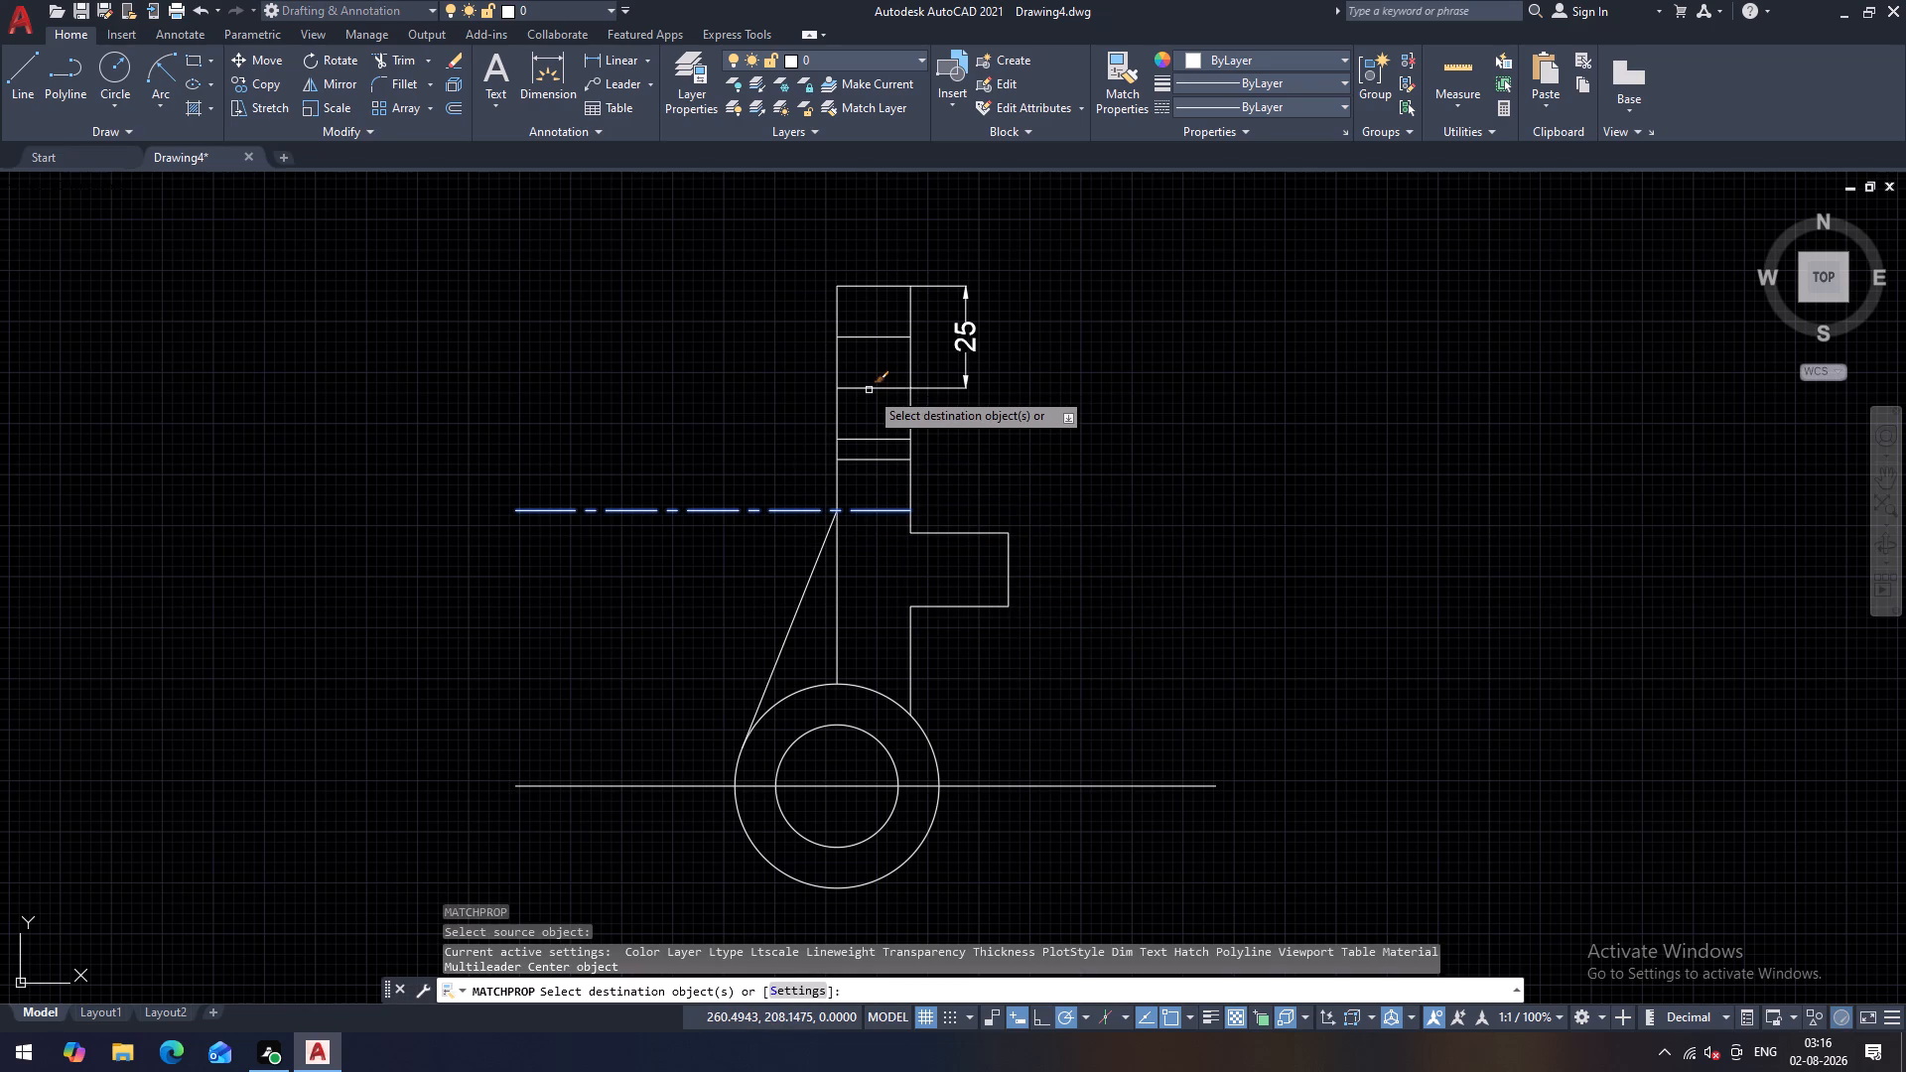
pyautogui.click(872, 389)
pyautogui.scroll(1, 964, 392)
pyautogui.press('Escape')
pyautogui.click(967, 320)
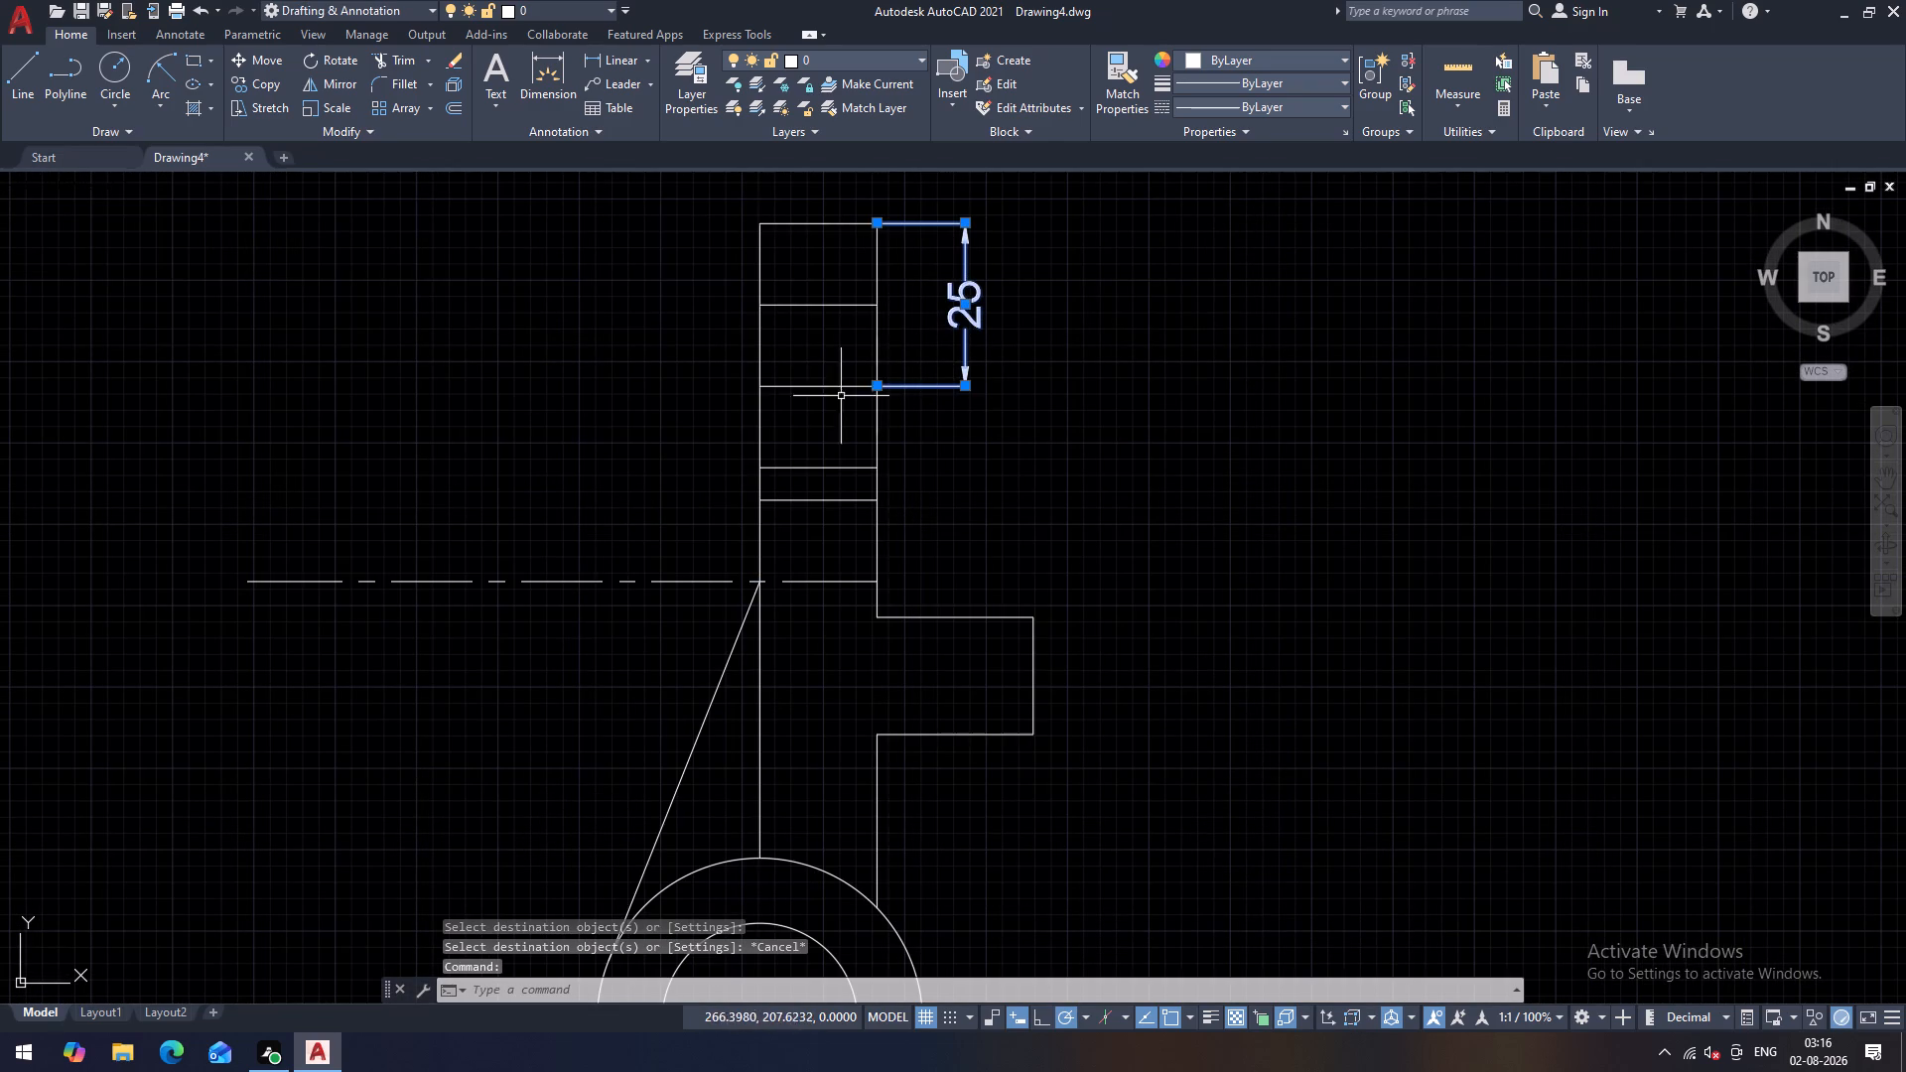
pyautogui.click(802, 386)
pyautogui.press('Escape')
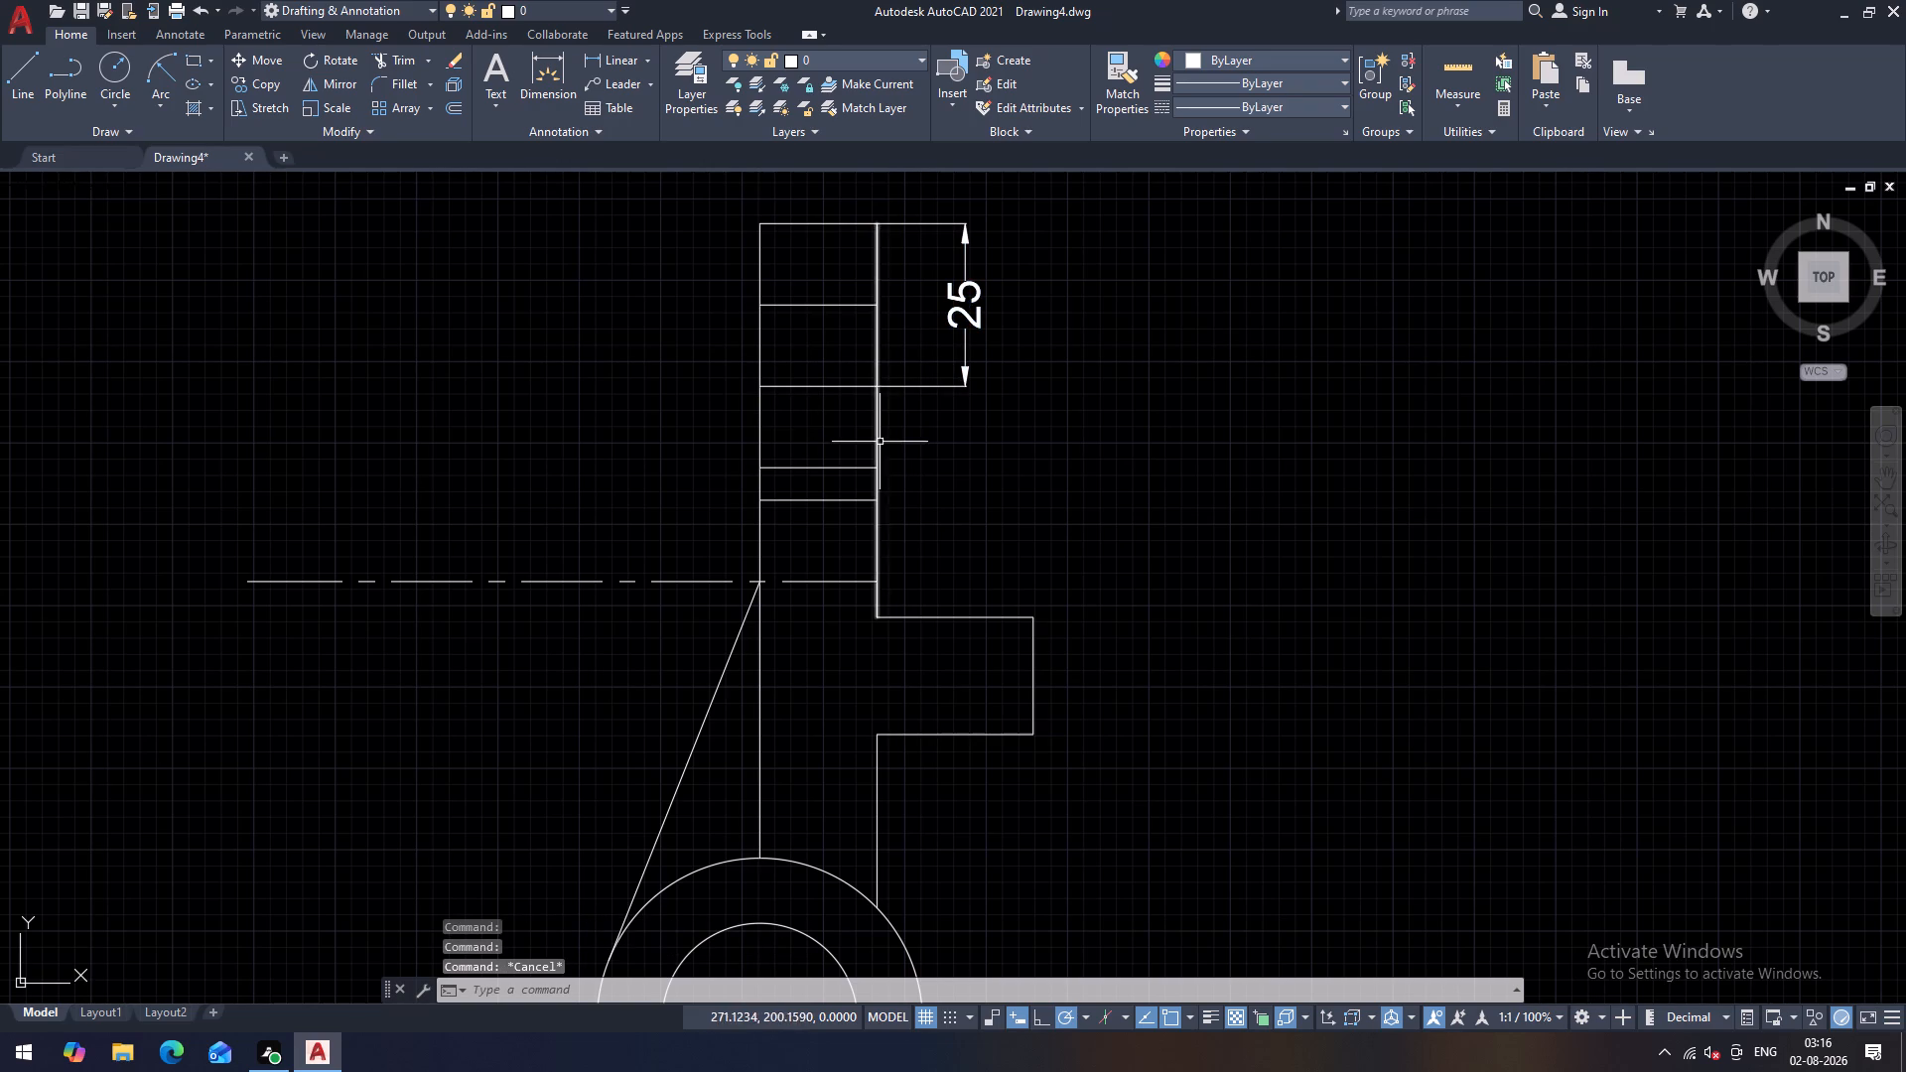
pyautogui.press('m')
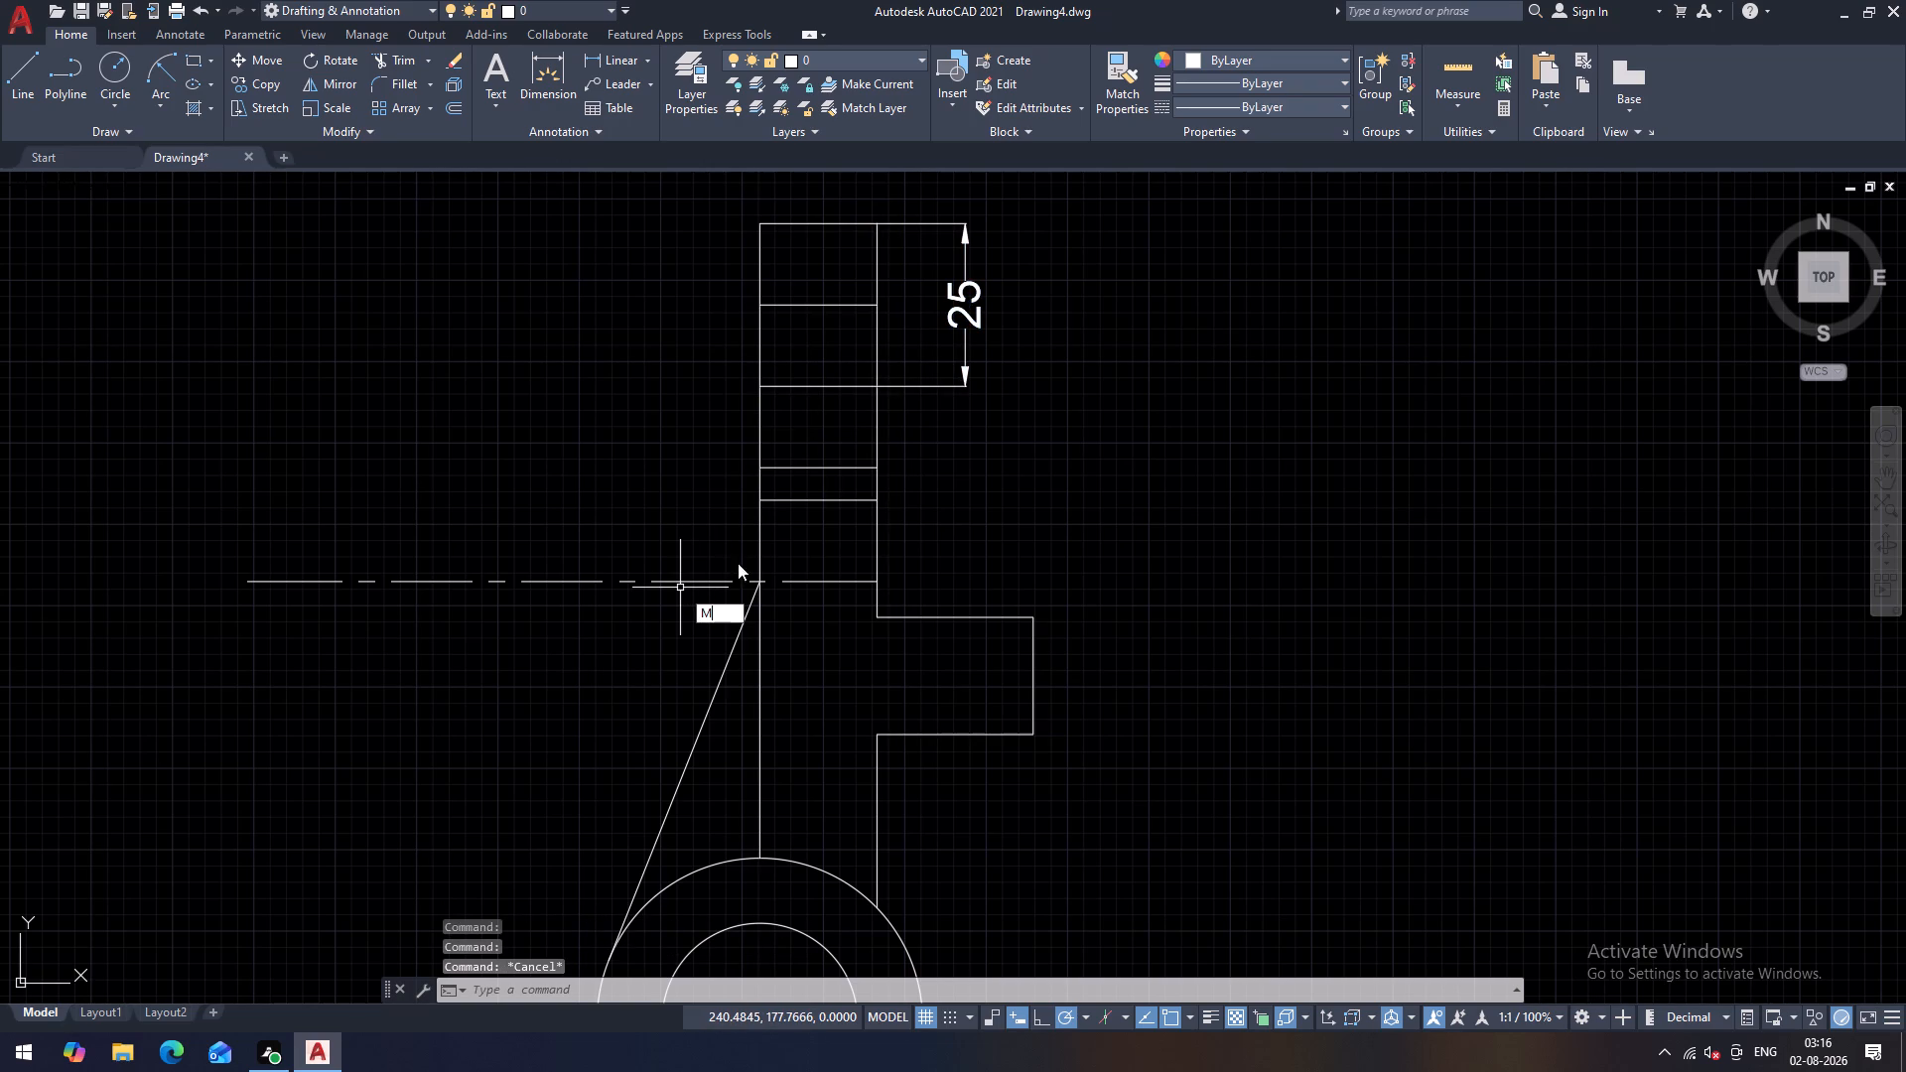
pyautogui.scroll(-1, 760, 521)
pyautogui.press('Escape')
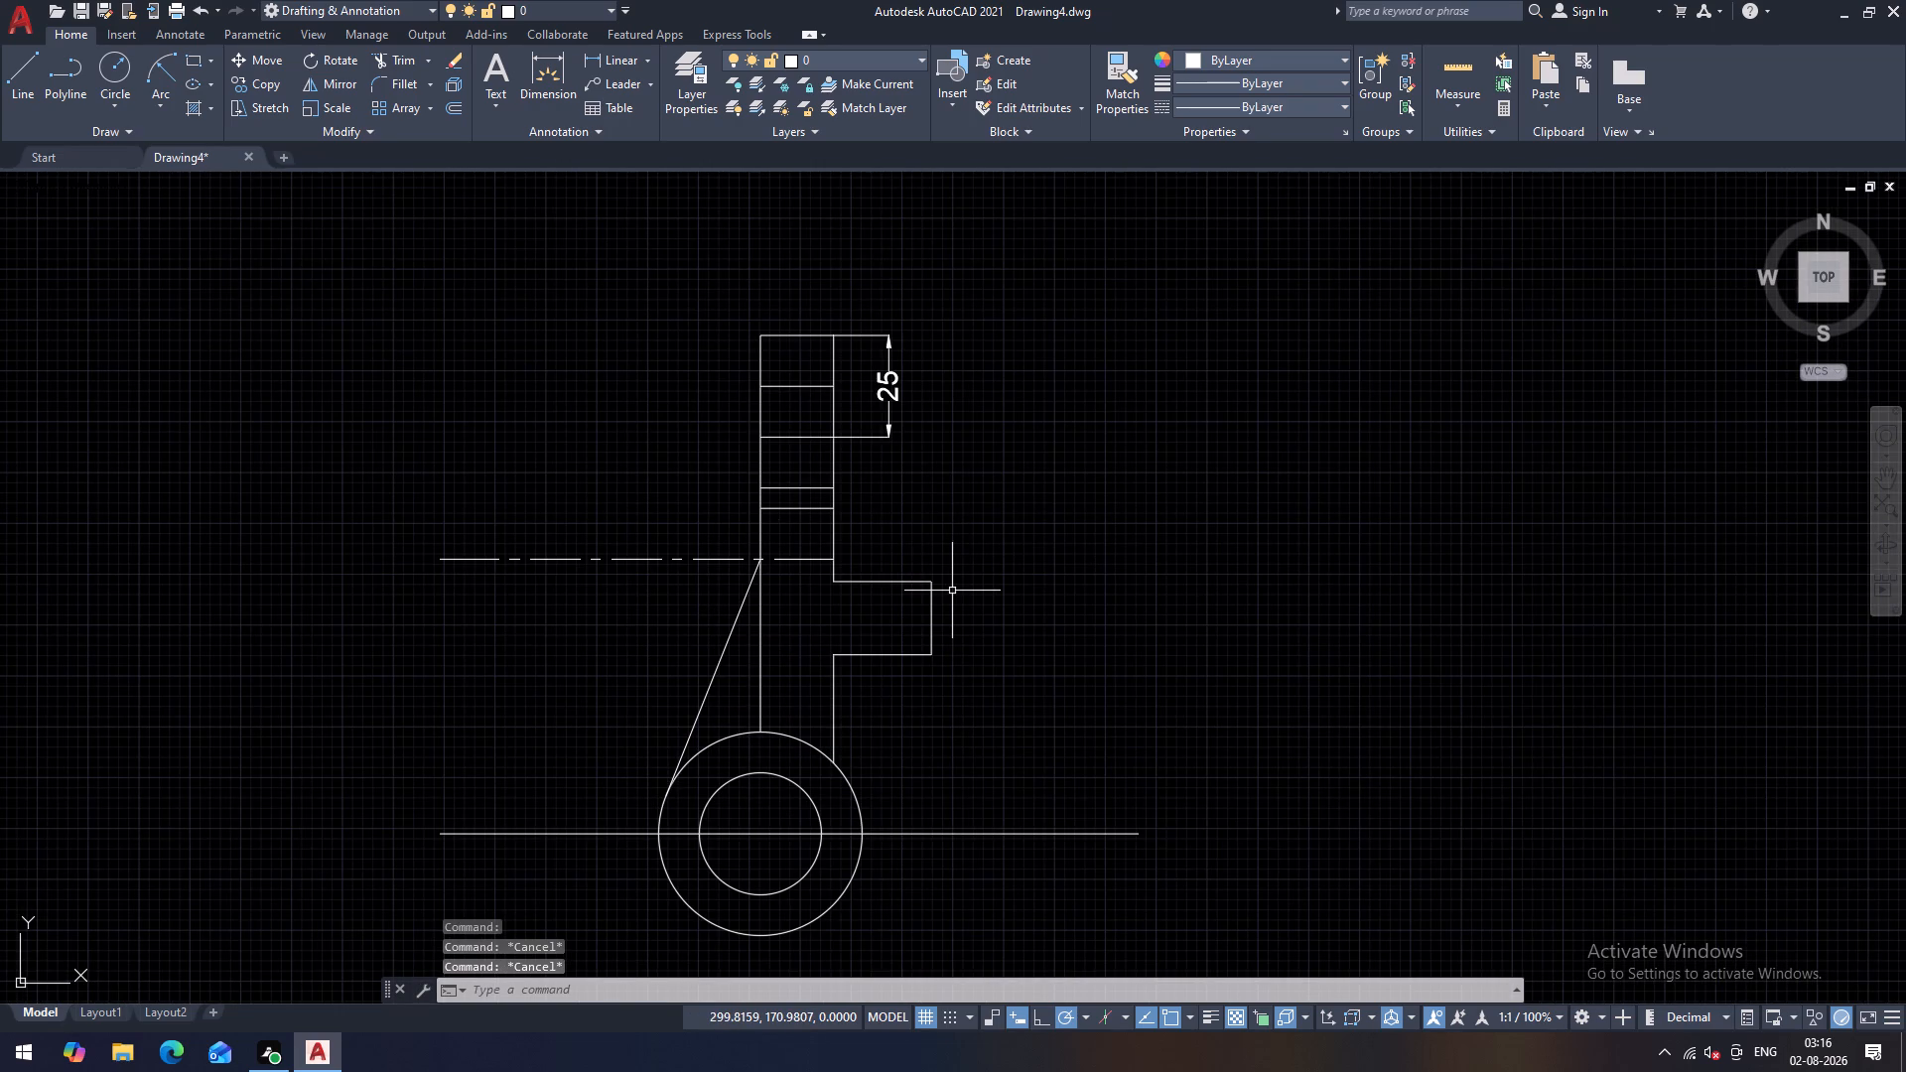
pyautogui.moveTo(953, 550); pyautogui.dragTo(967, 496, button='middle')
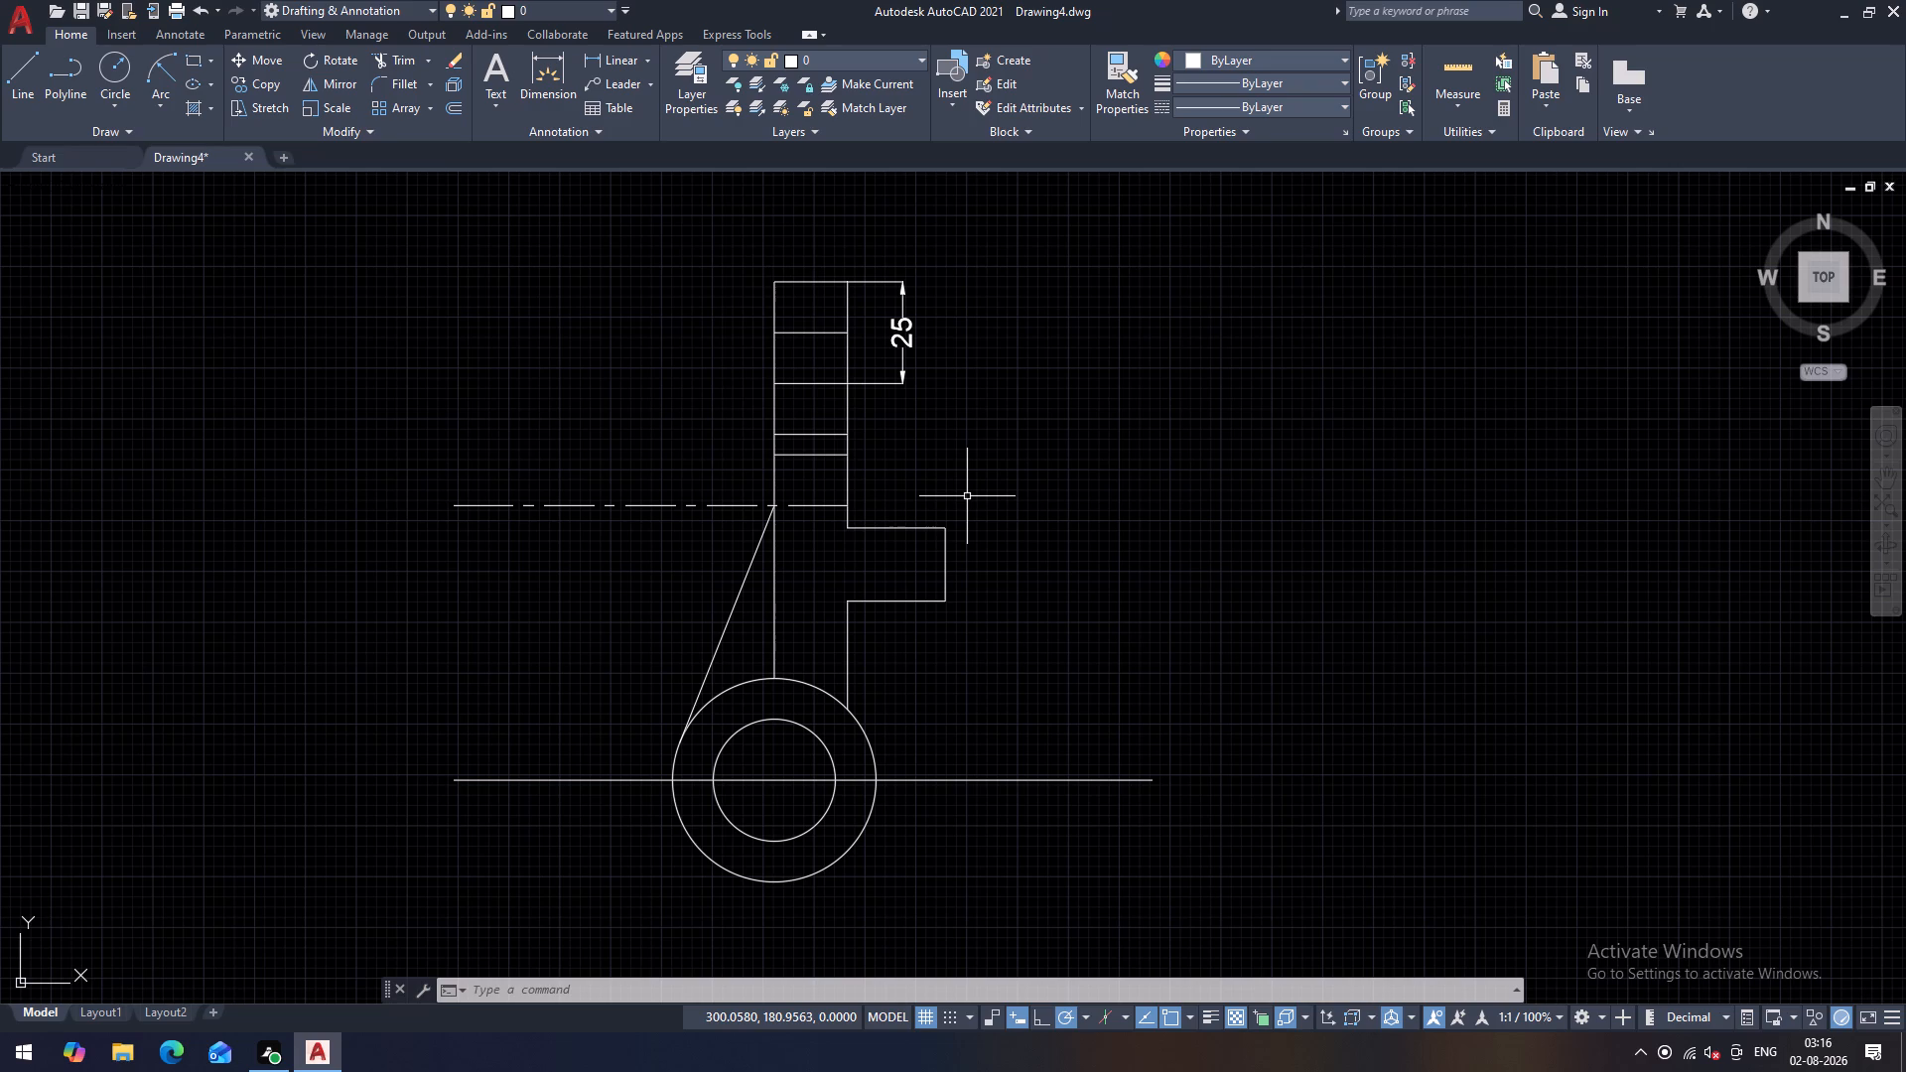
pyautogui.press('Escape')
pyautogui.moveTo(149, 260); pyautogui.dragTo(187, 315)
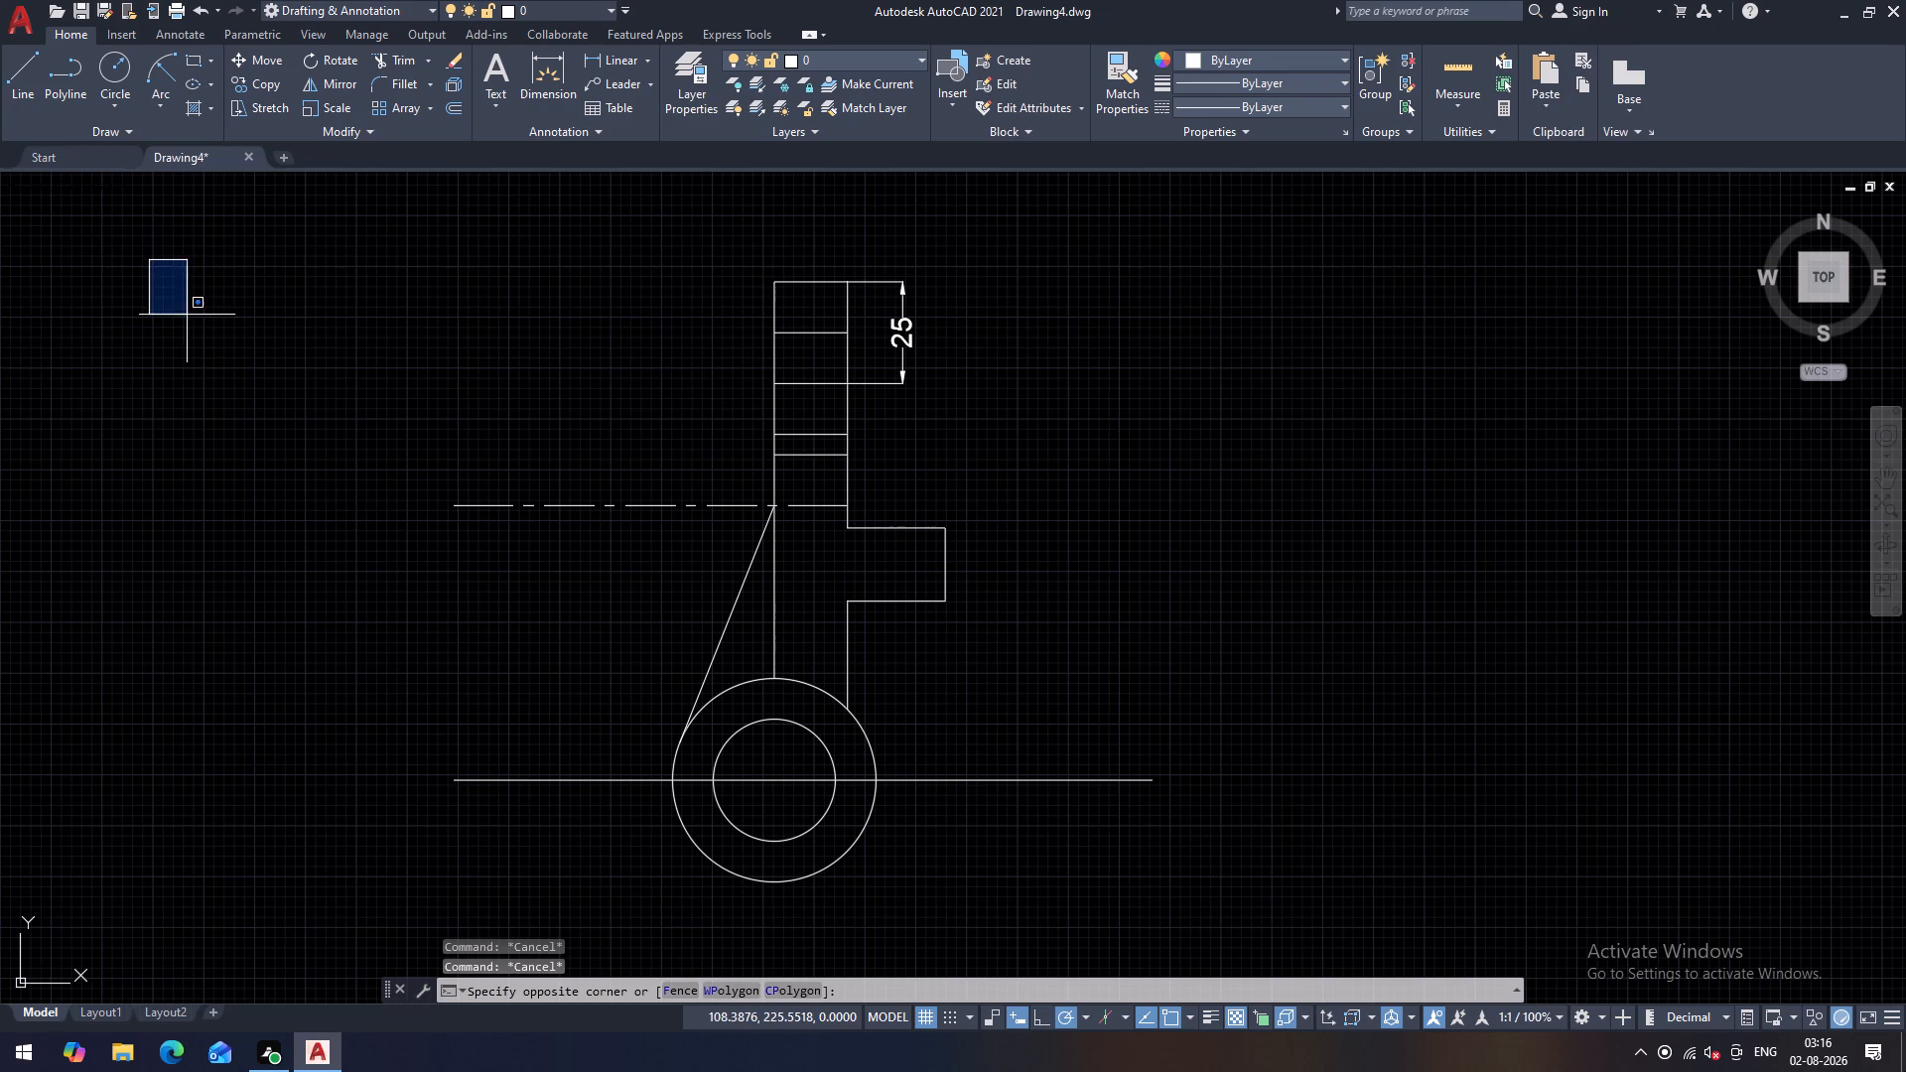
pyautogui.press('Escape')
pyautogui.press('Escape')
# Check the distances from the third horizontal line down to the dash-dot line and to the fifth horizontal line using trial linear dimensions, without placing any.
pyautogui.click(602, 56)
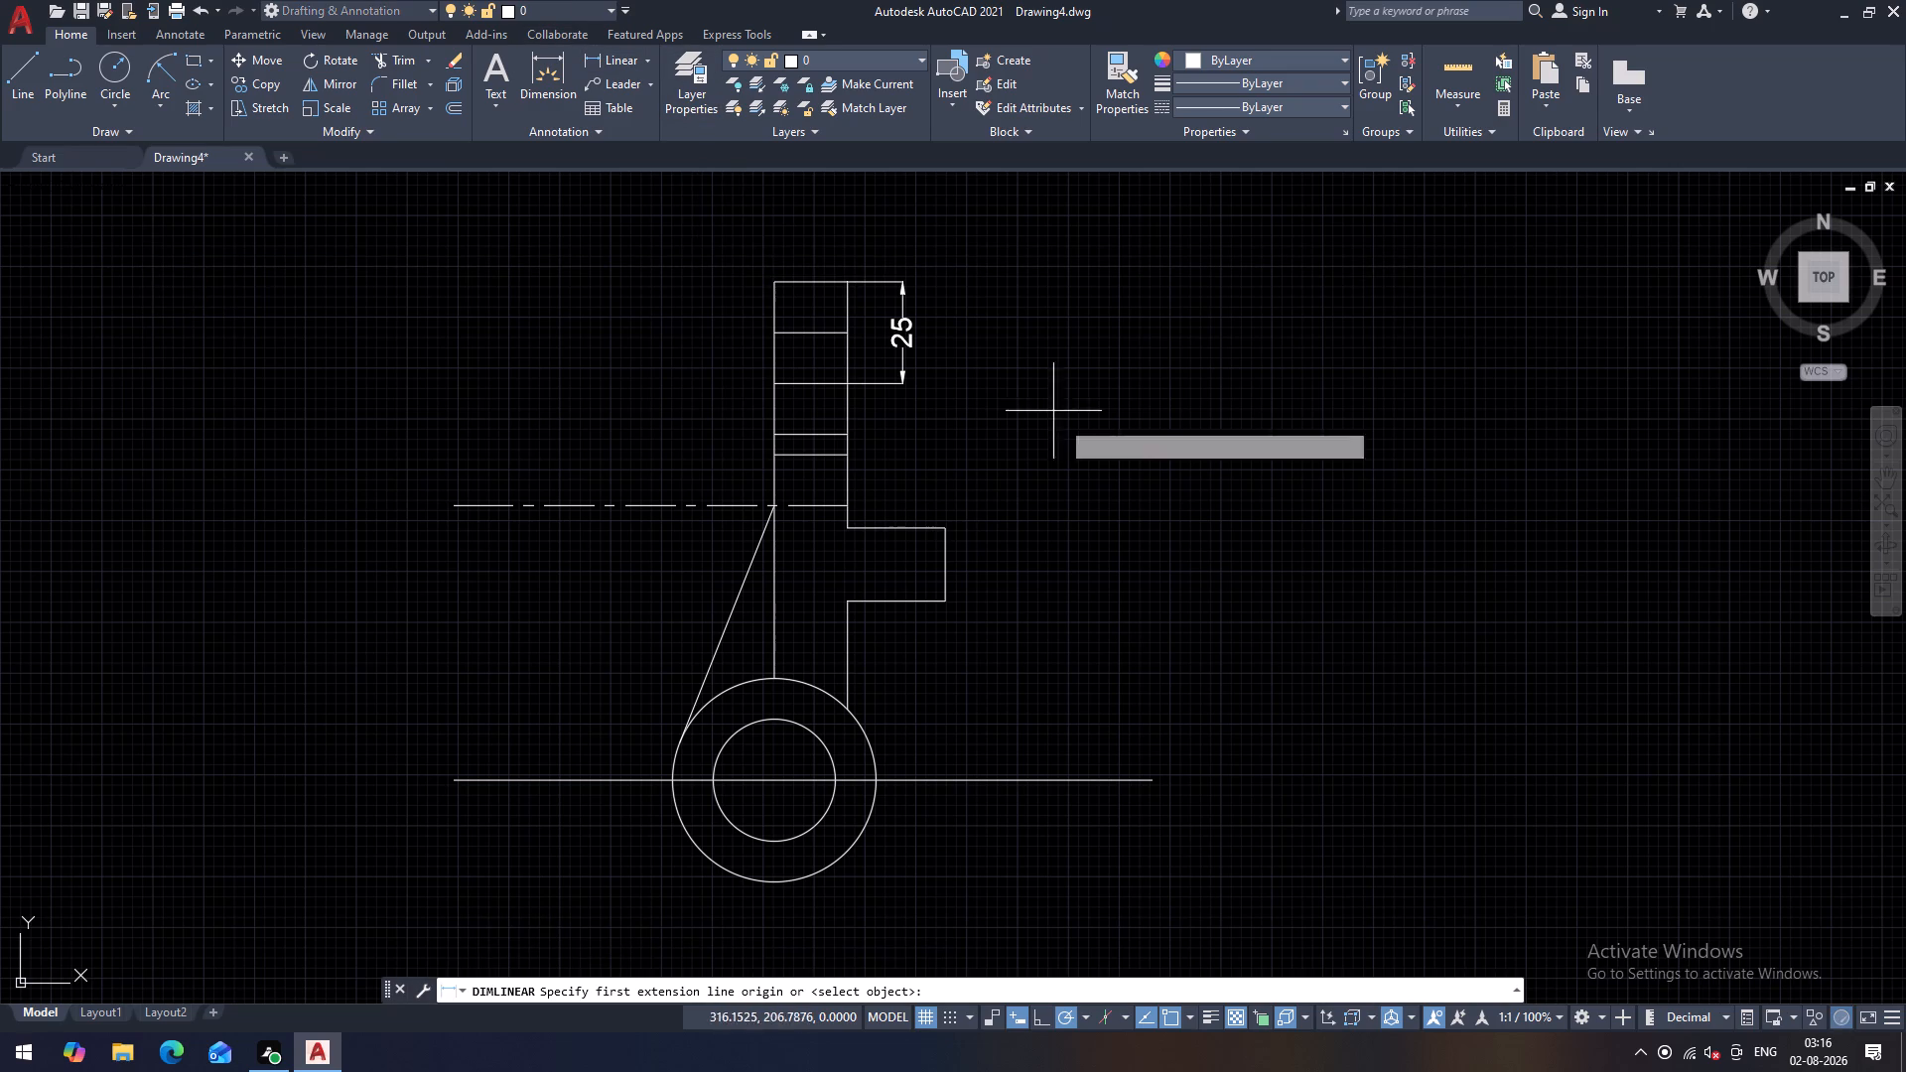
pyautogui.click(774, 380)
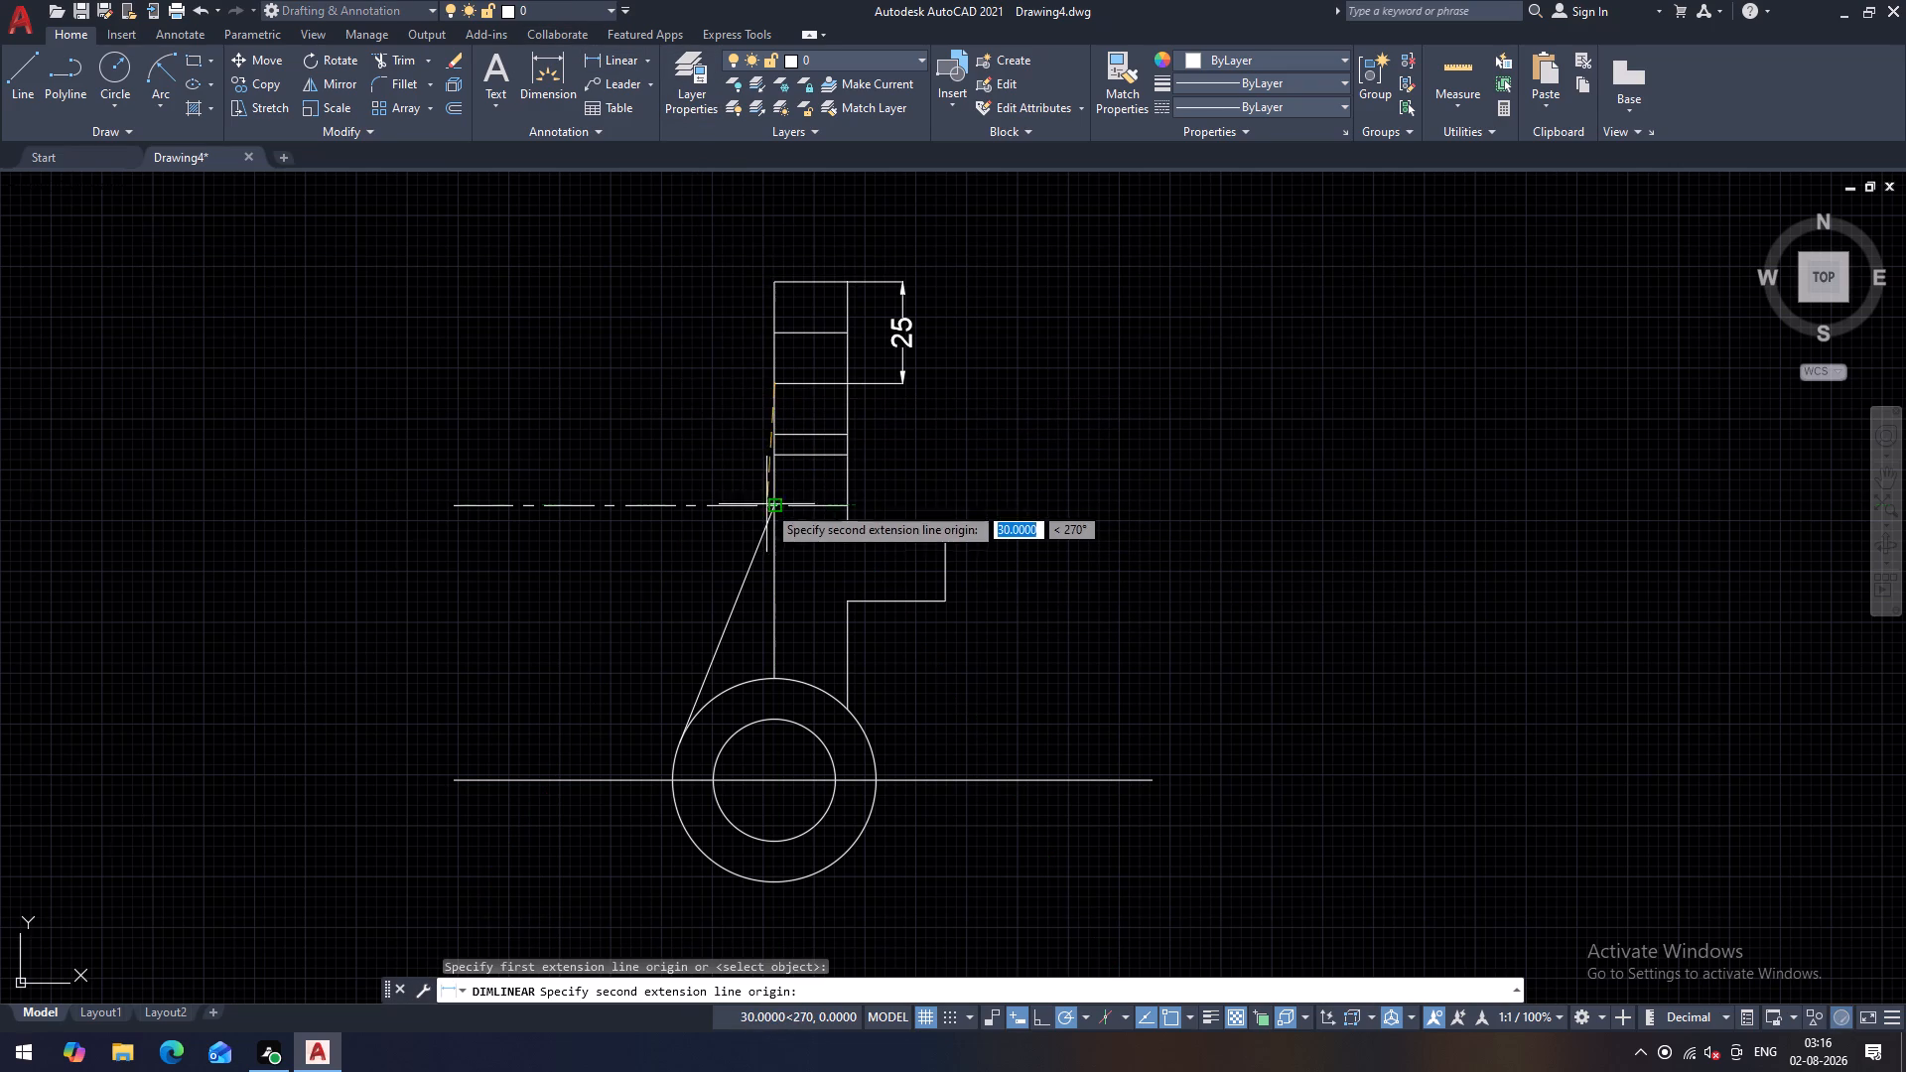
pyautogui.click(774, 502)
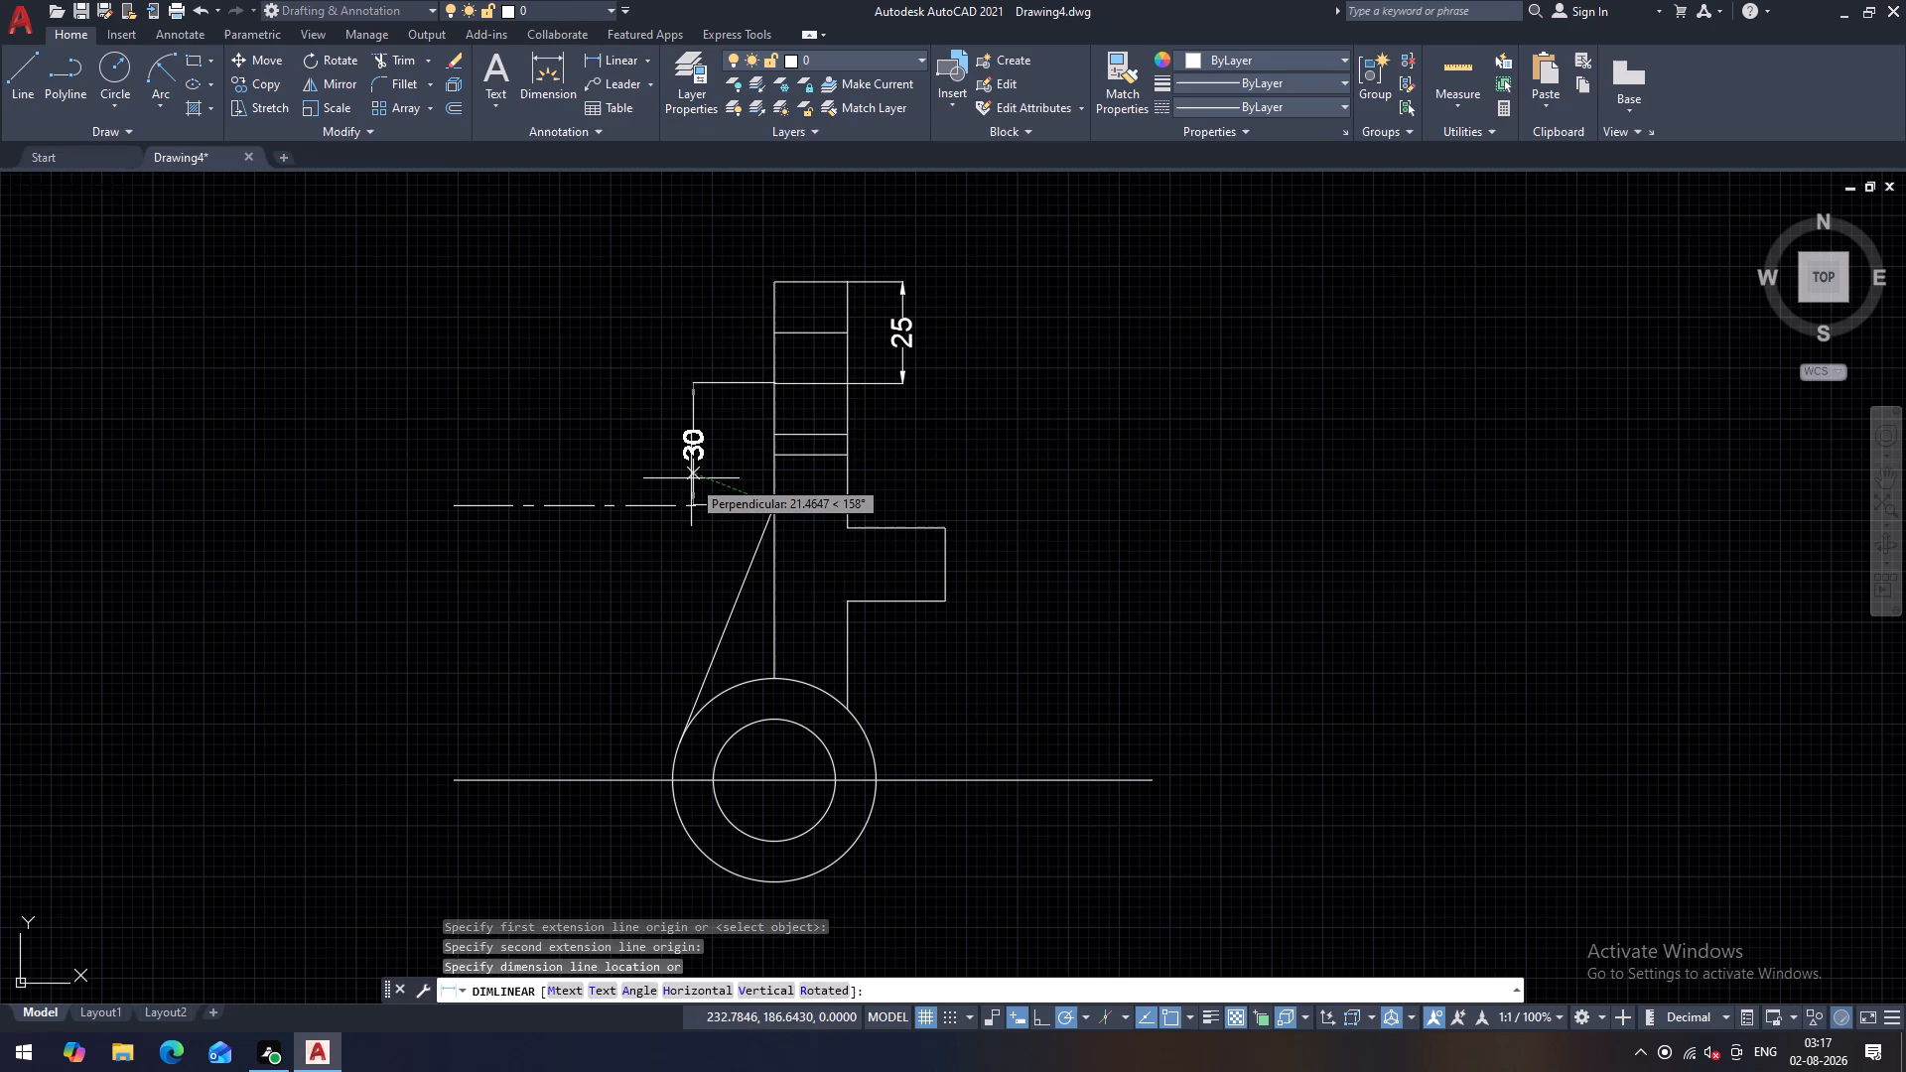
pyautogui.press('Escape')
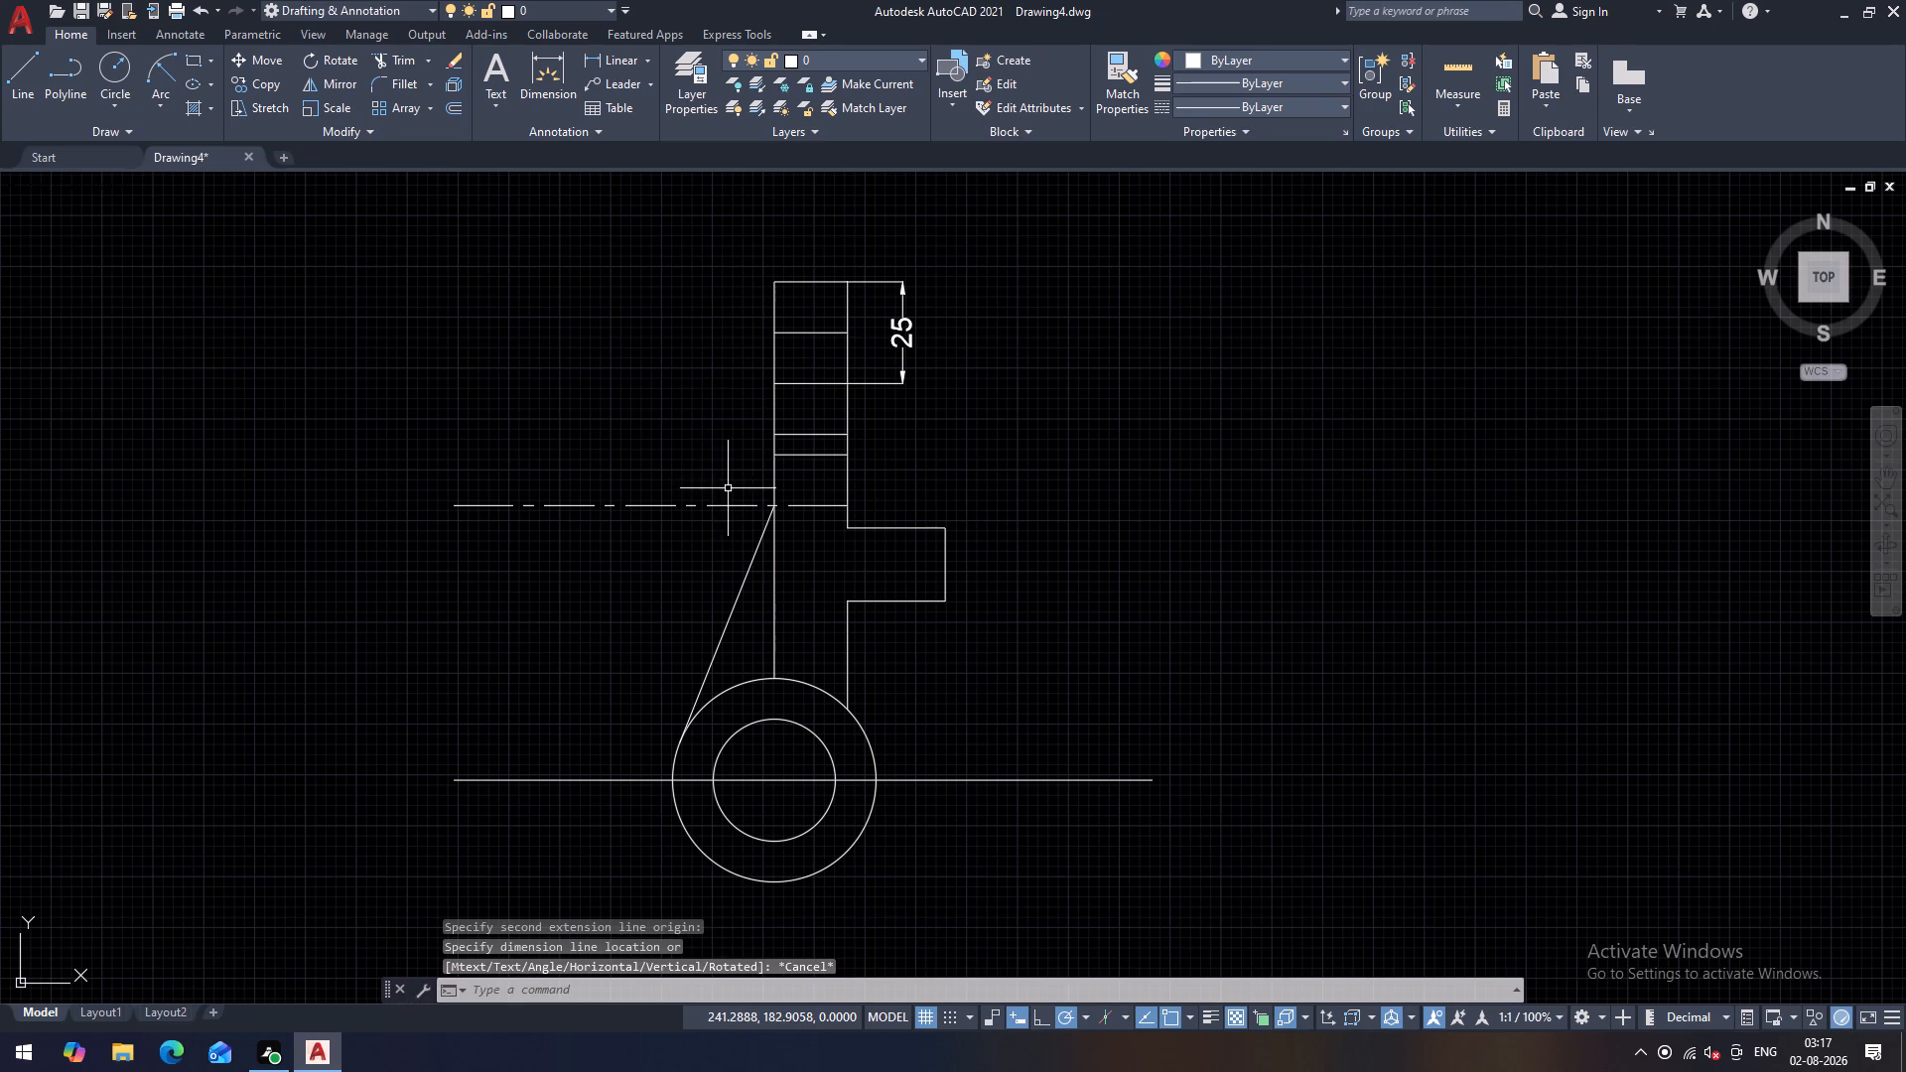
pyautogui.press('space')
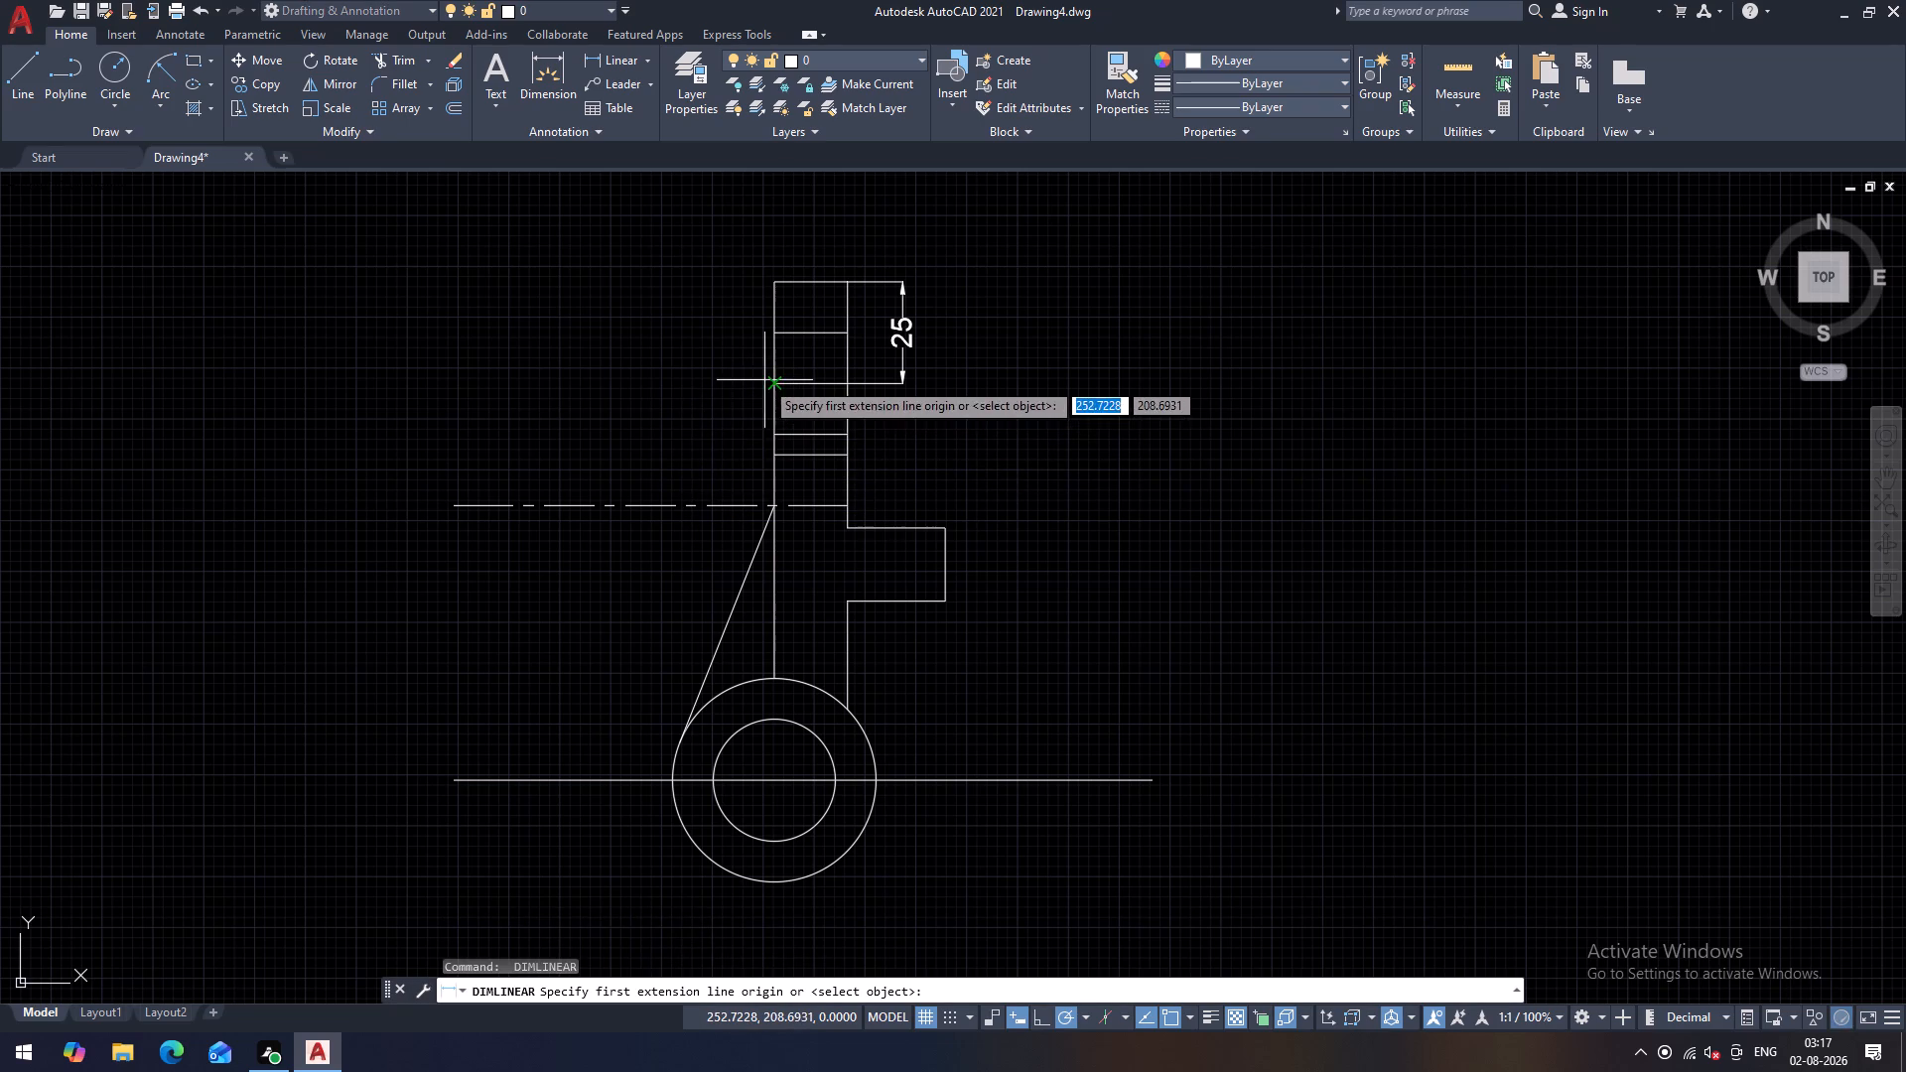
pyautogui.click(776, 386)
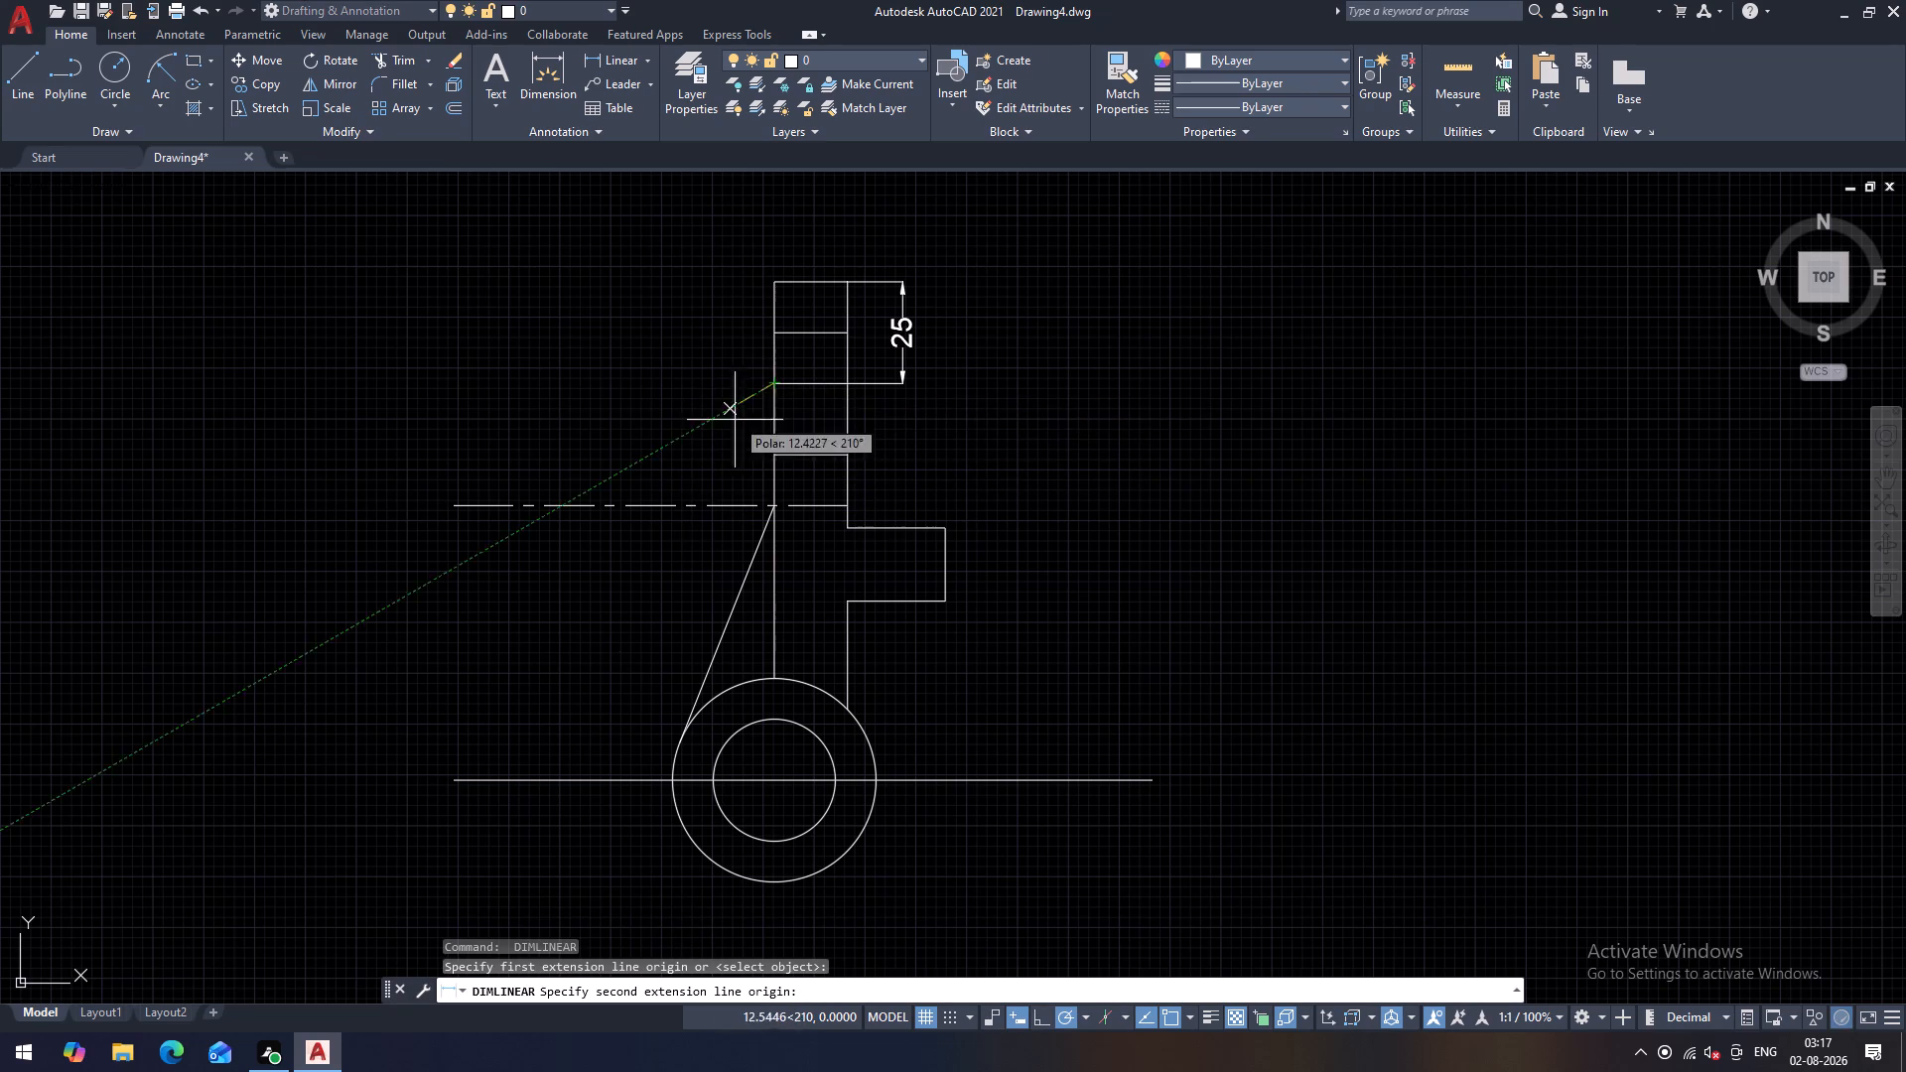
pyautogui.click(769, 451)
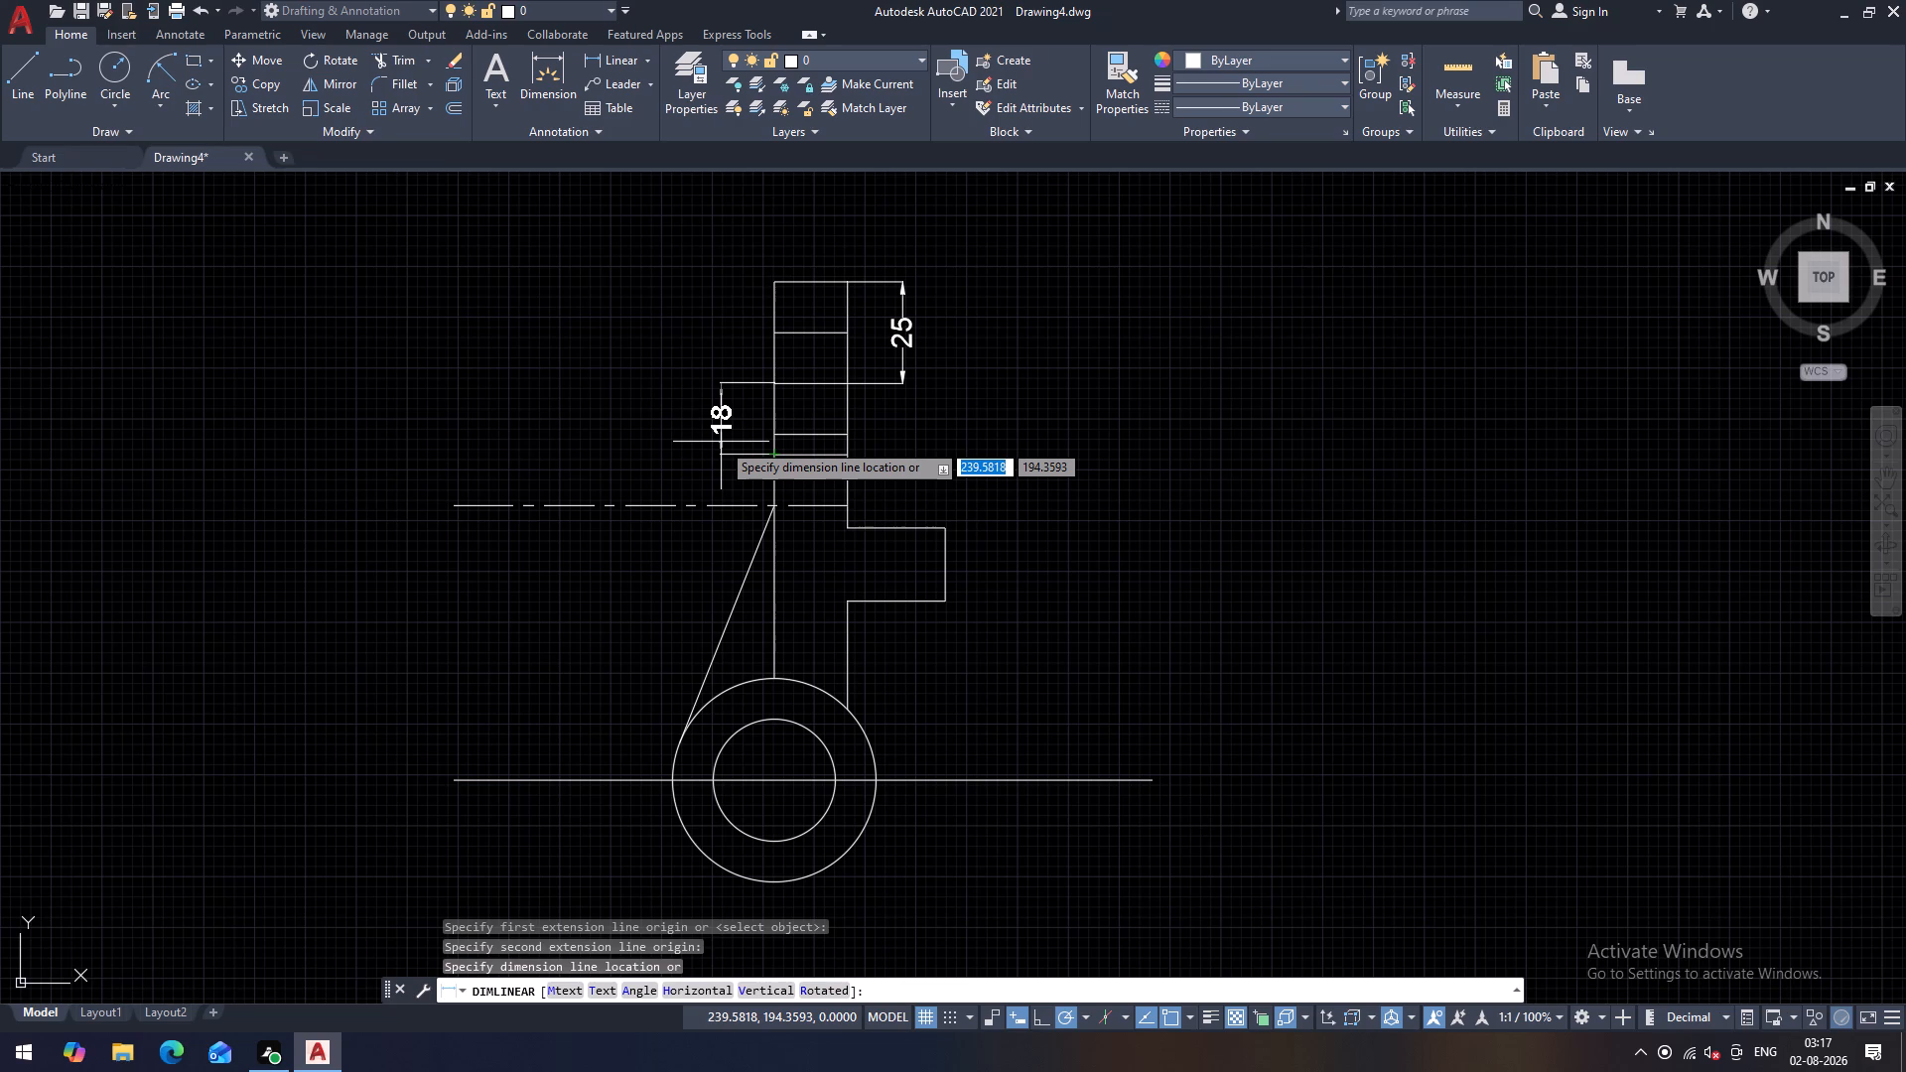
pyautogui.press('Escape')
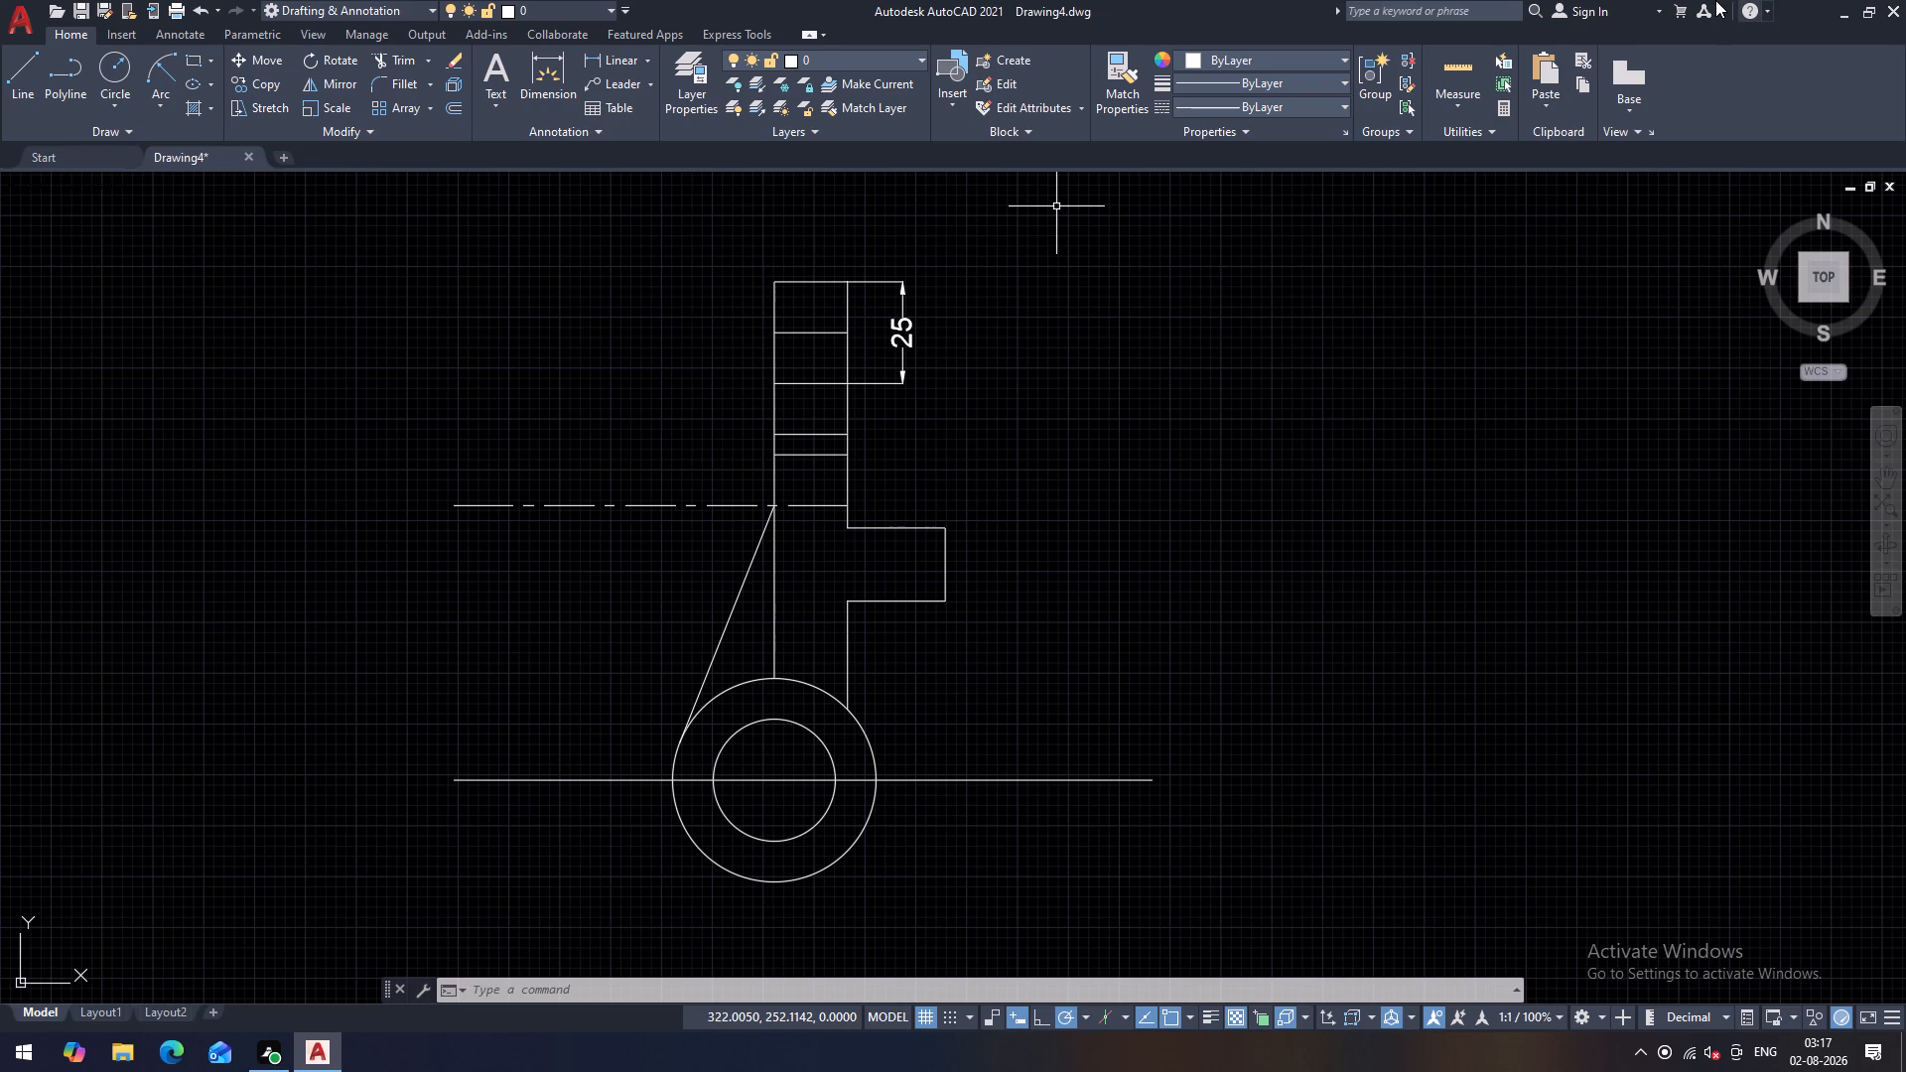
# Delete the horizontal dash-dot line at the upper end of the tangent line.
pyautogui.moveTo(1118, 502); pyautogui.dragTo(1122, 500, button='middle')
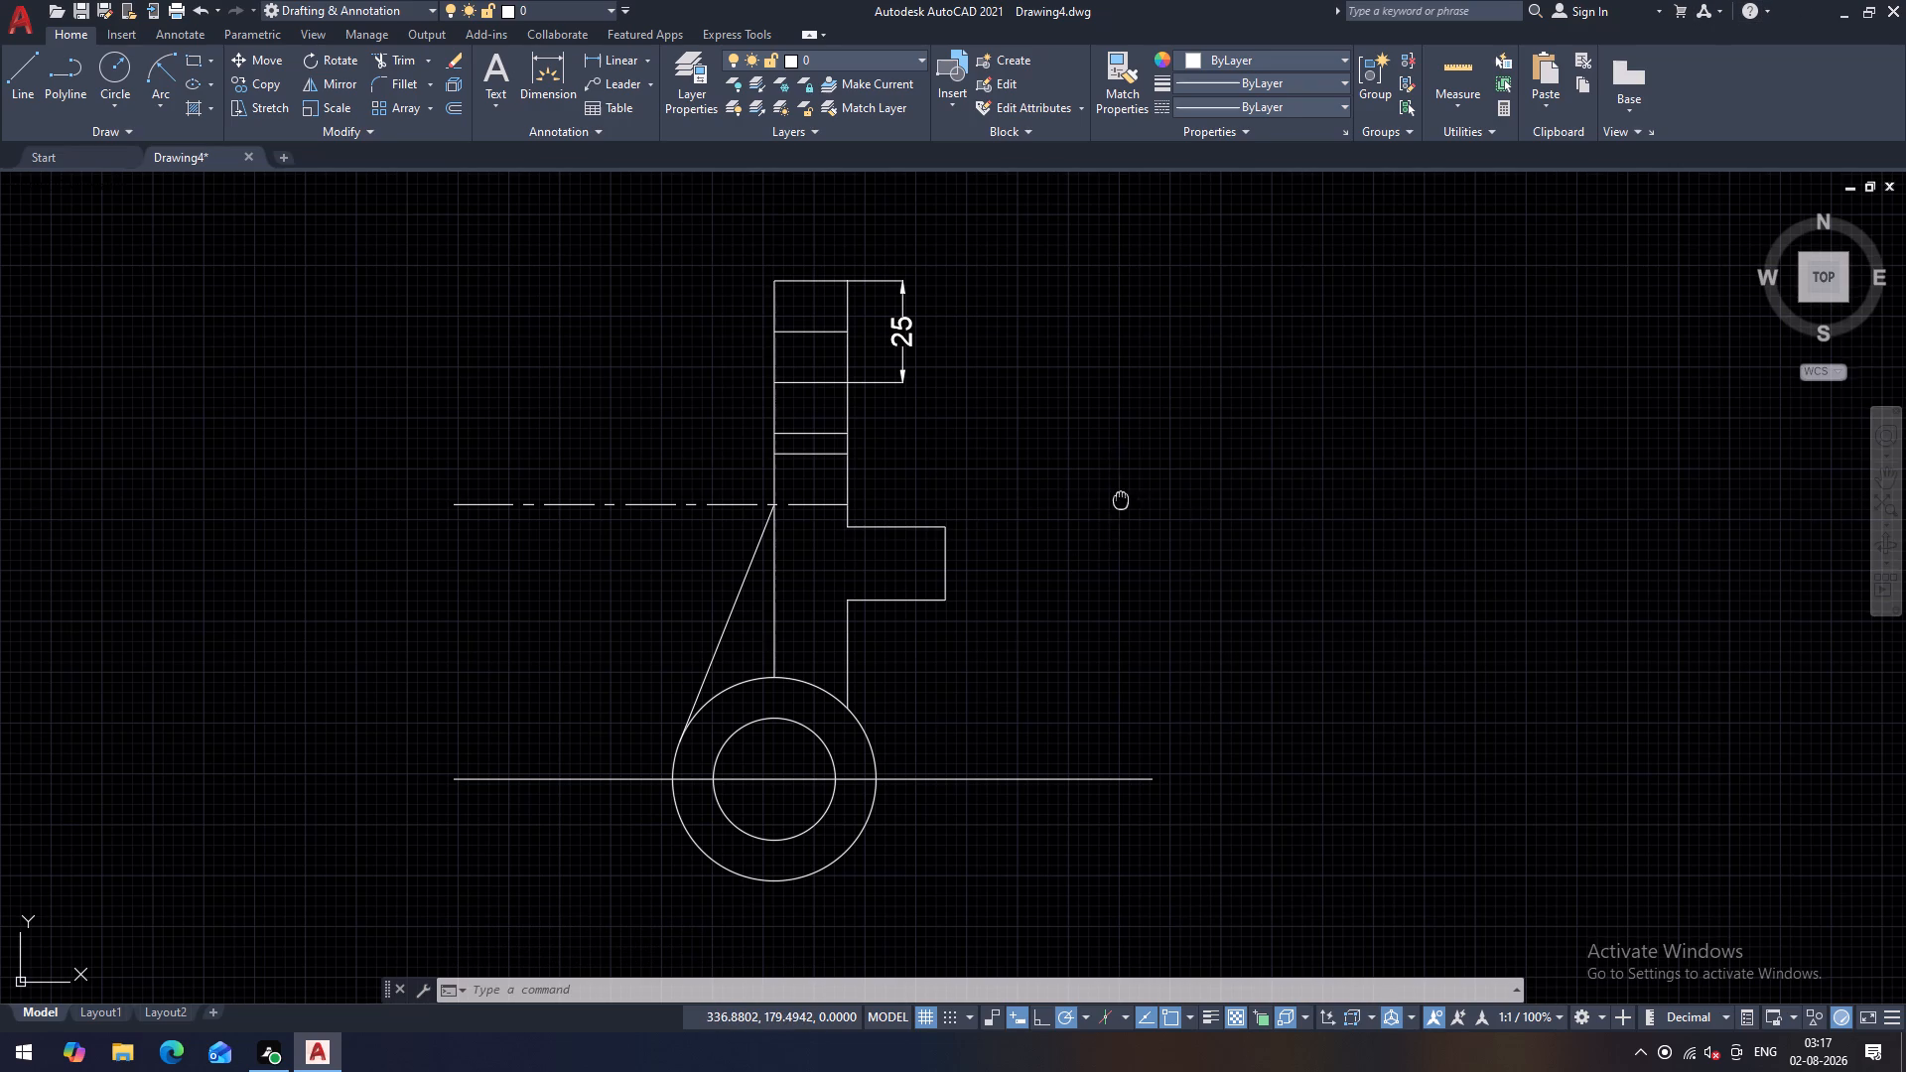
pyautogui.moveTo(1122, 500); pyautogui.dragTo(1157, 473, button='middle')
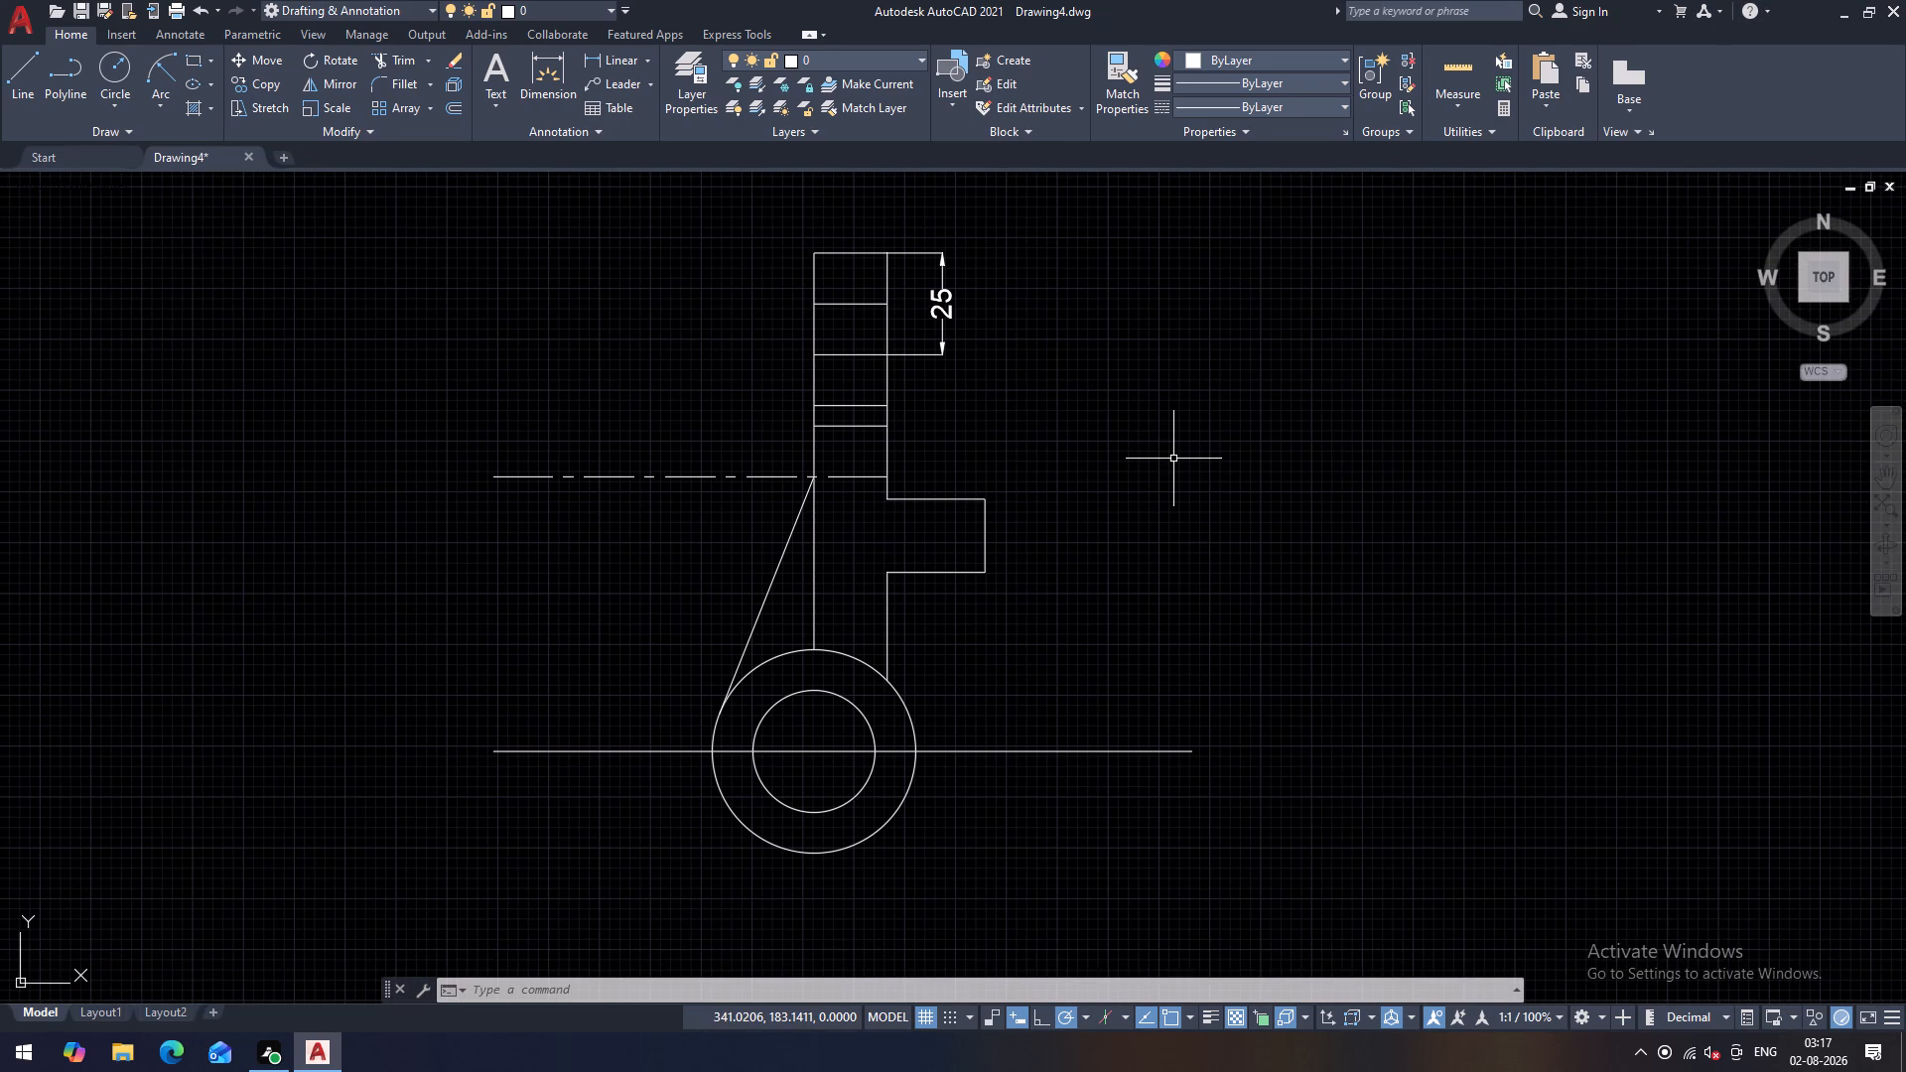
pyautogui.click(672, 473)
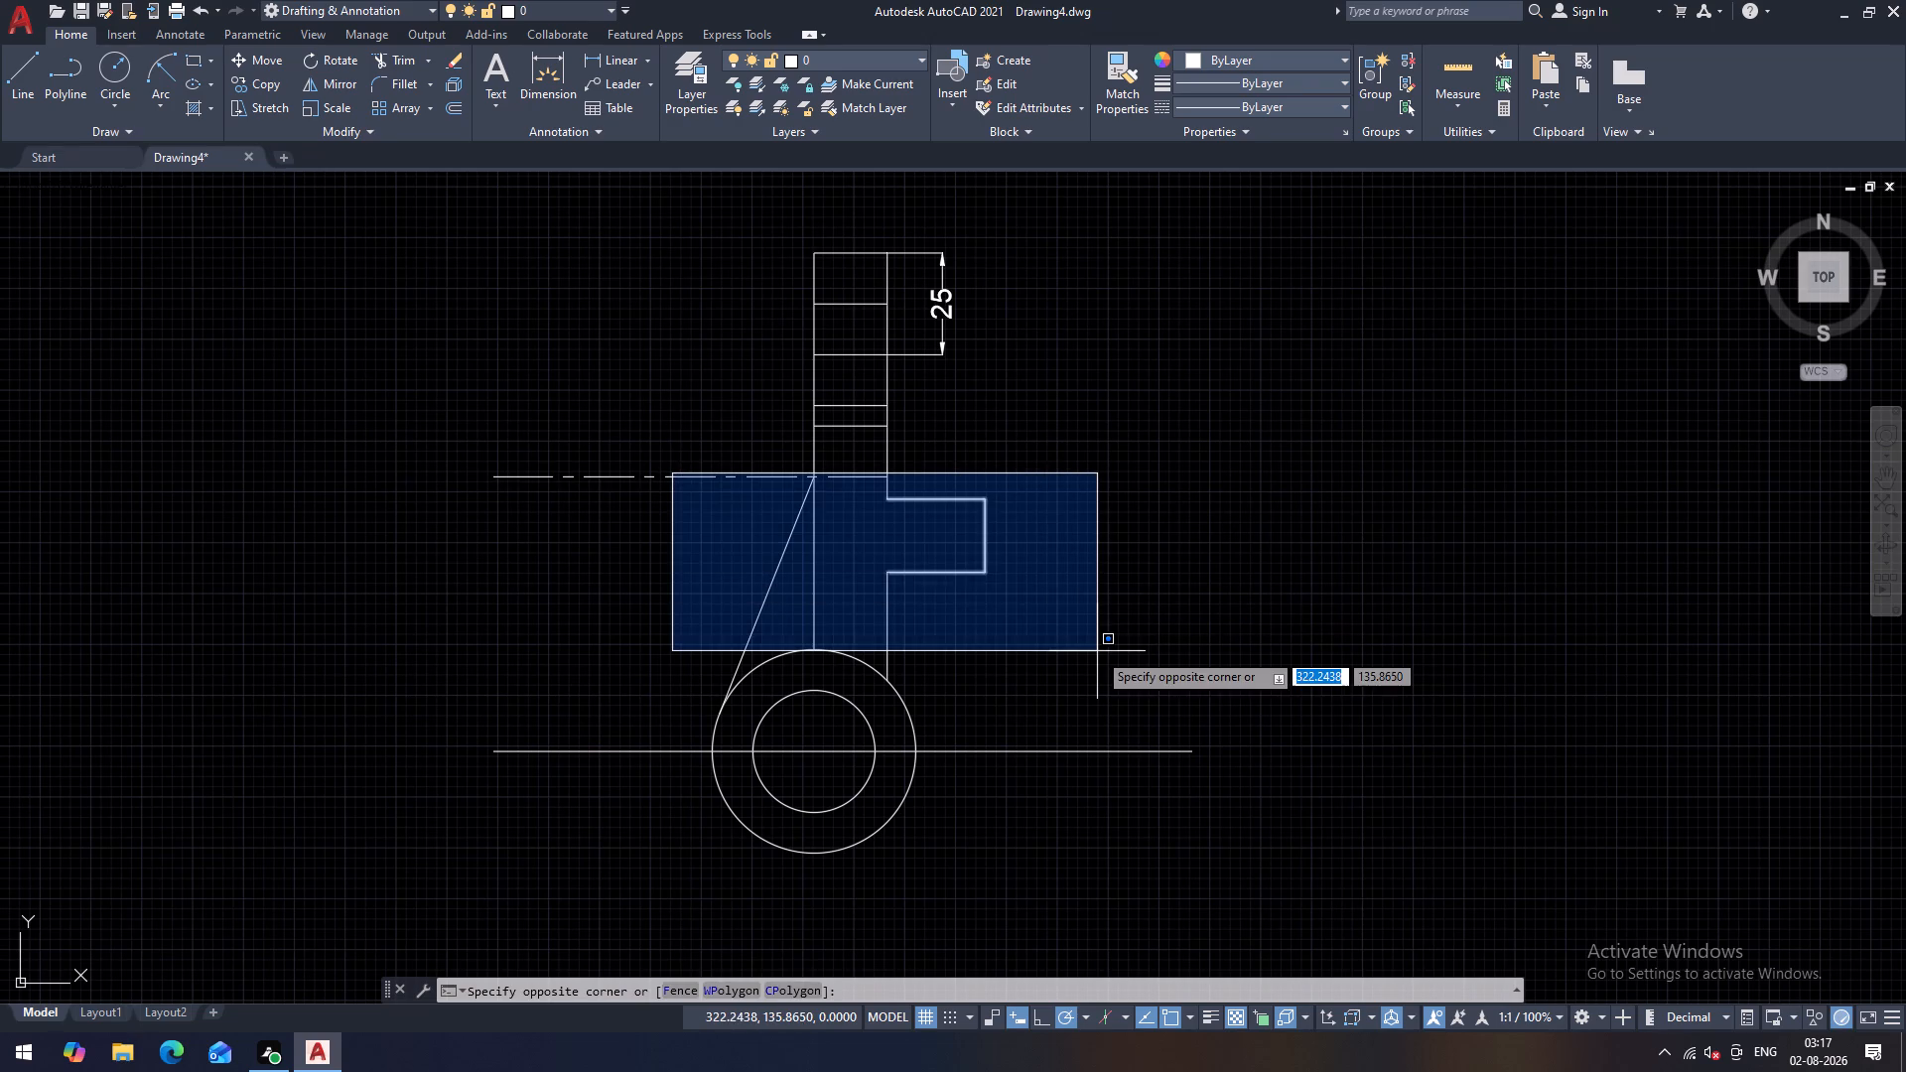
pyautogui.click(693, 477)
pyautogui.click(691, 477)
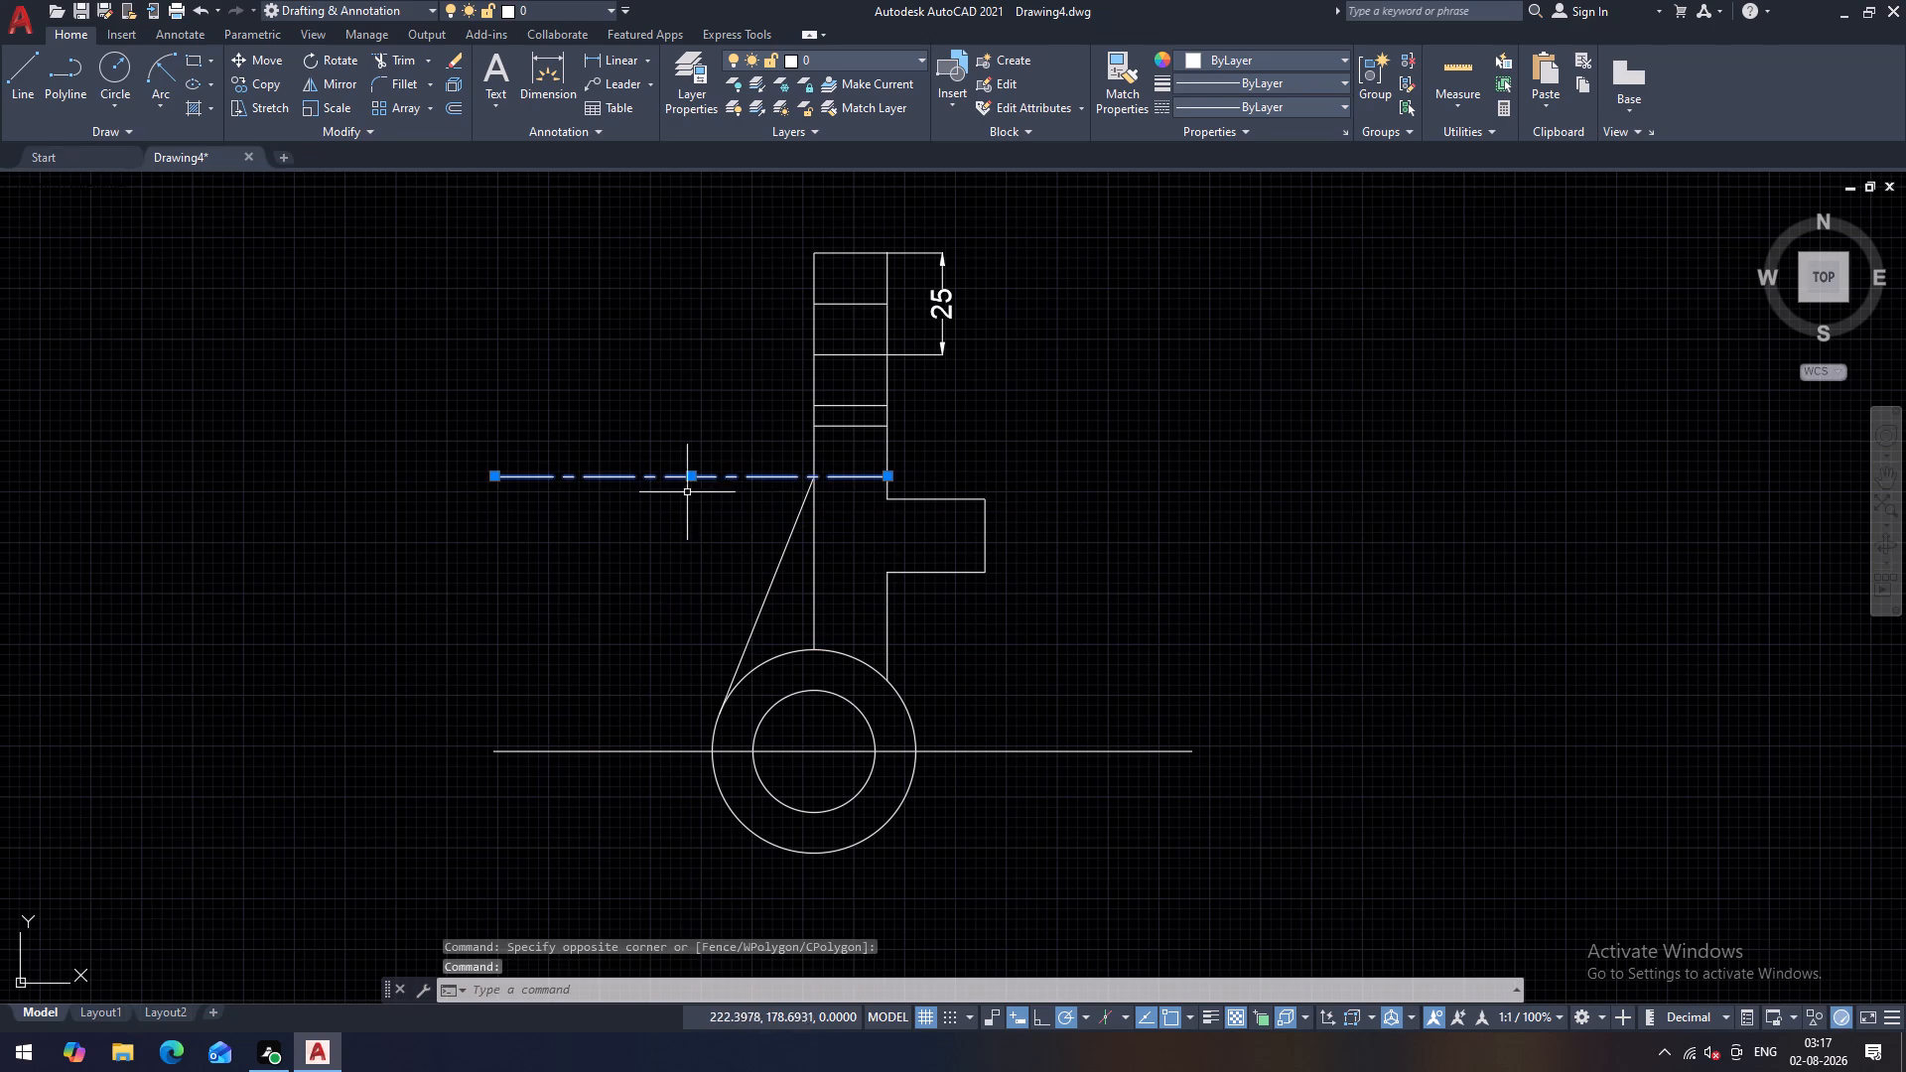
pyautogui.press('Delete')
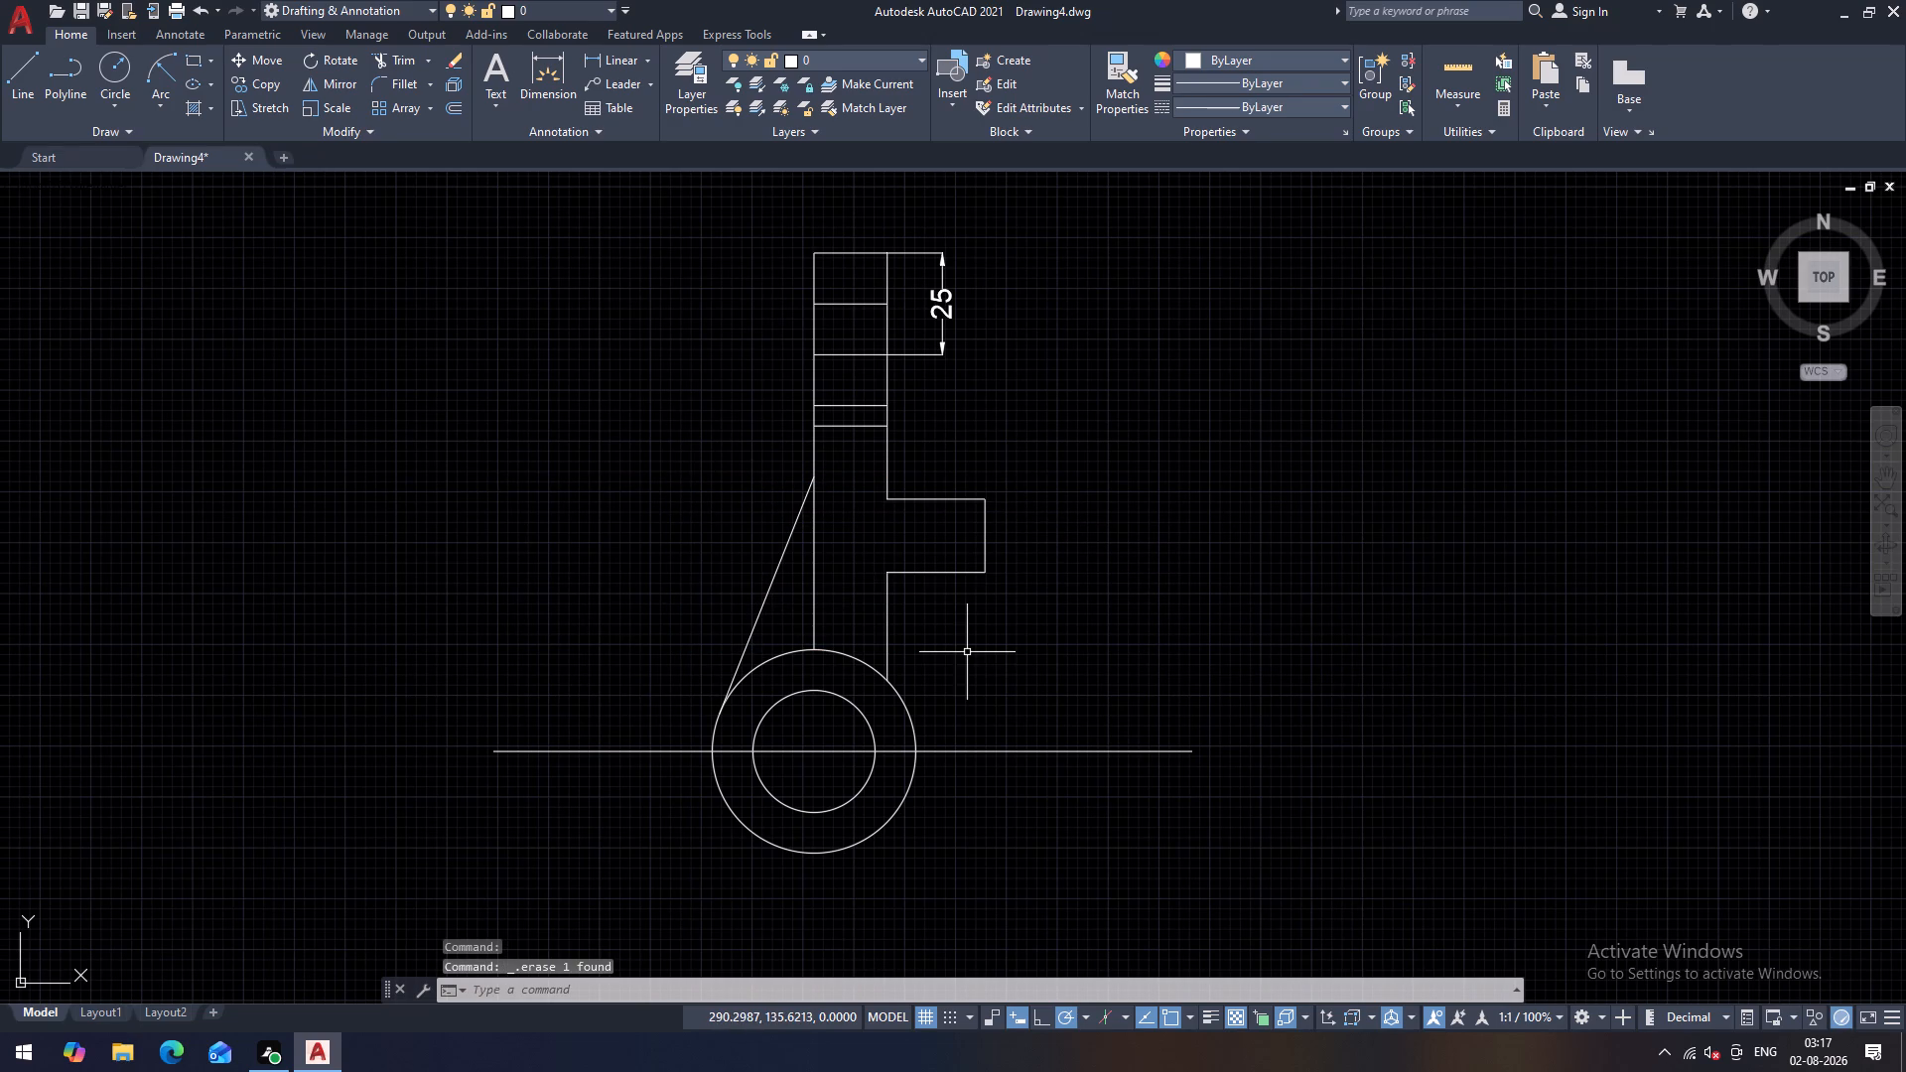
pyautogui.moveTo(963, 650); pyautogui.dragTo(950, 644, button='middle')
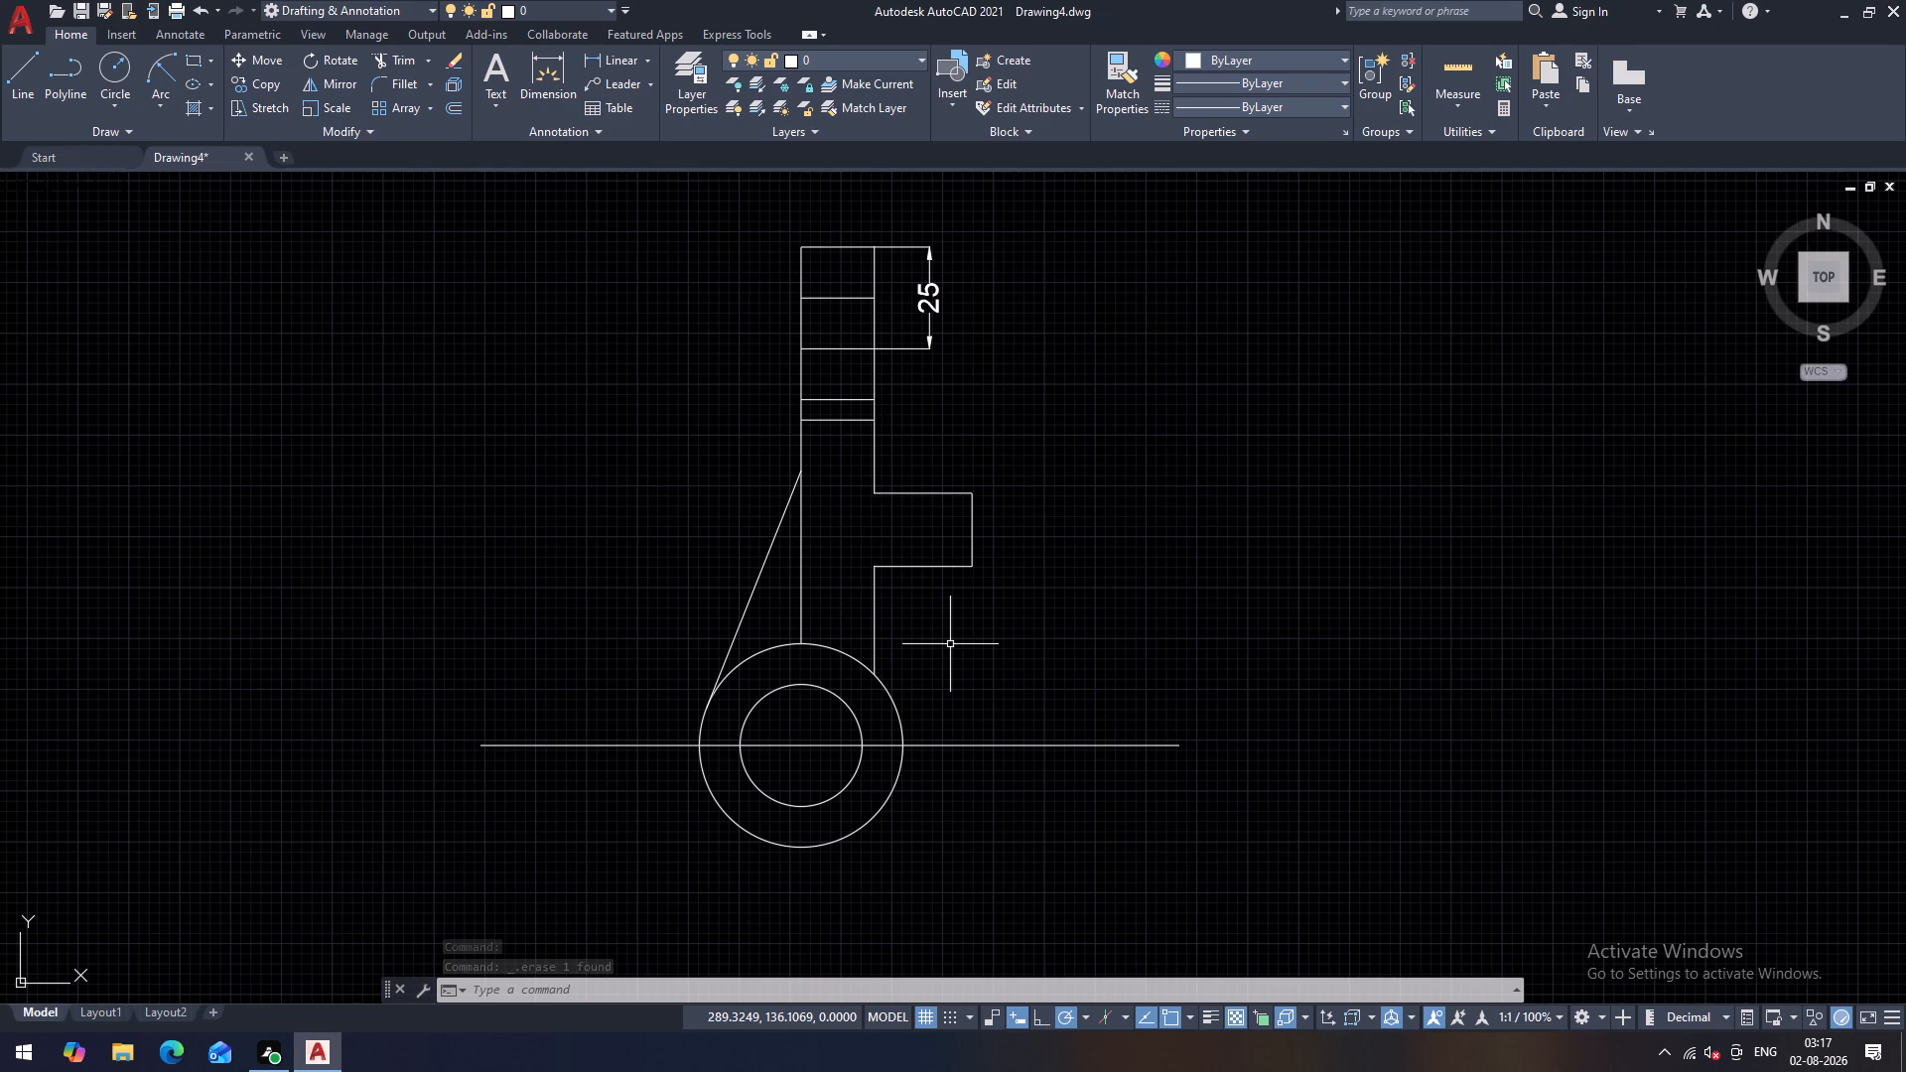
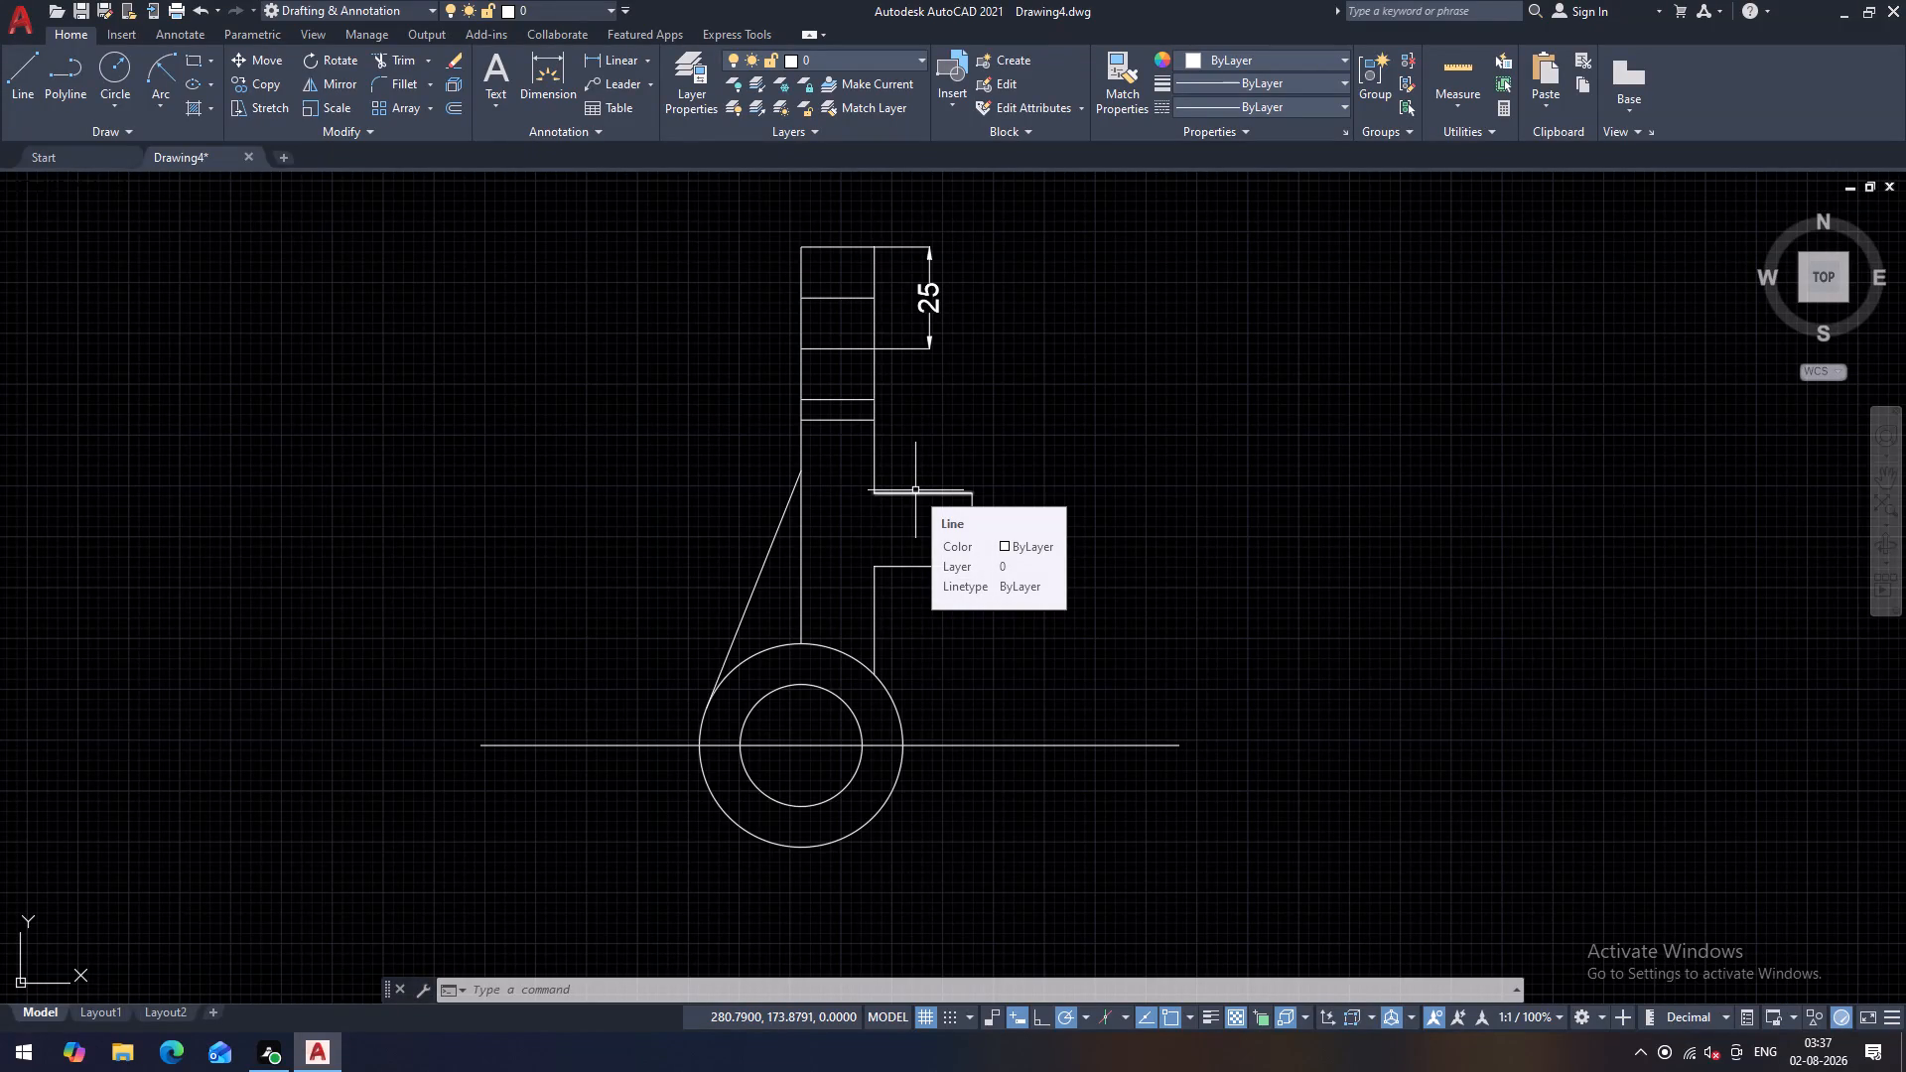
# Load the DASHED2 linetype from acad.lin into the drawing.
pyautogui.moveTo(1117, 431); pyautogui.dragTo(1099, 444, button='middle')
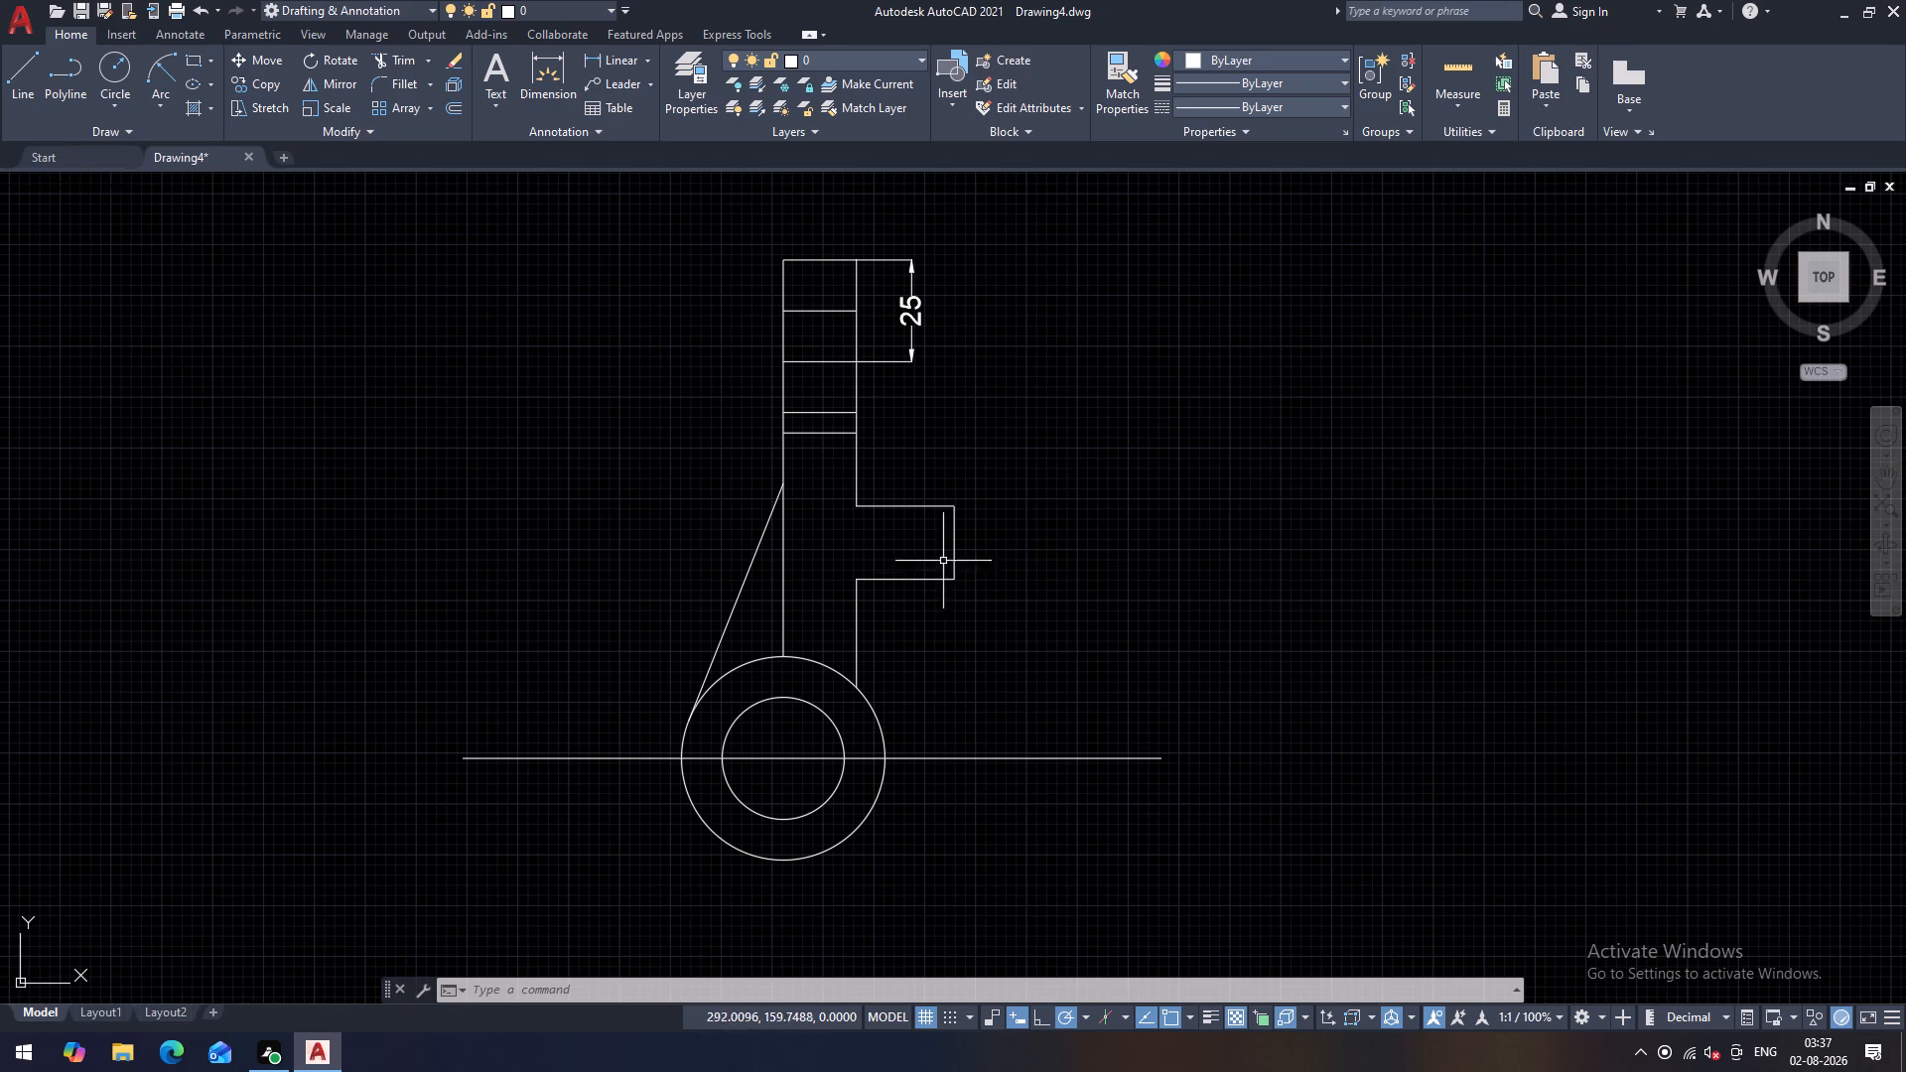
pyautogui.moveTo(887, 563); pyautogui.dragTo(873, 587, button='middle')
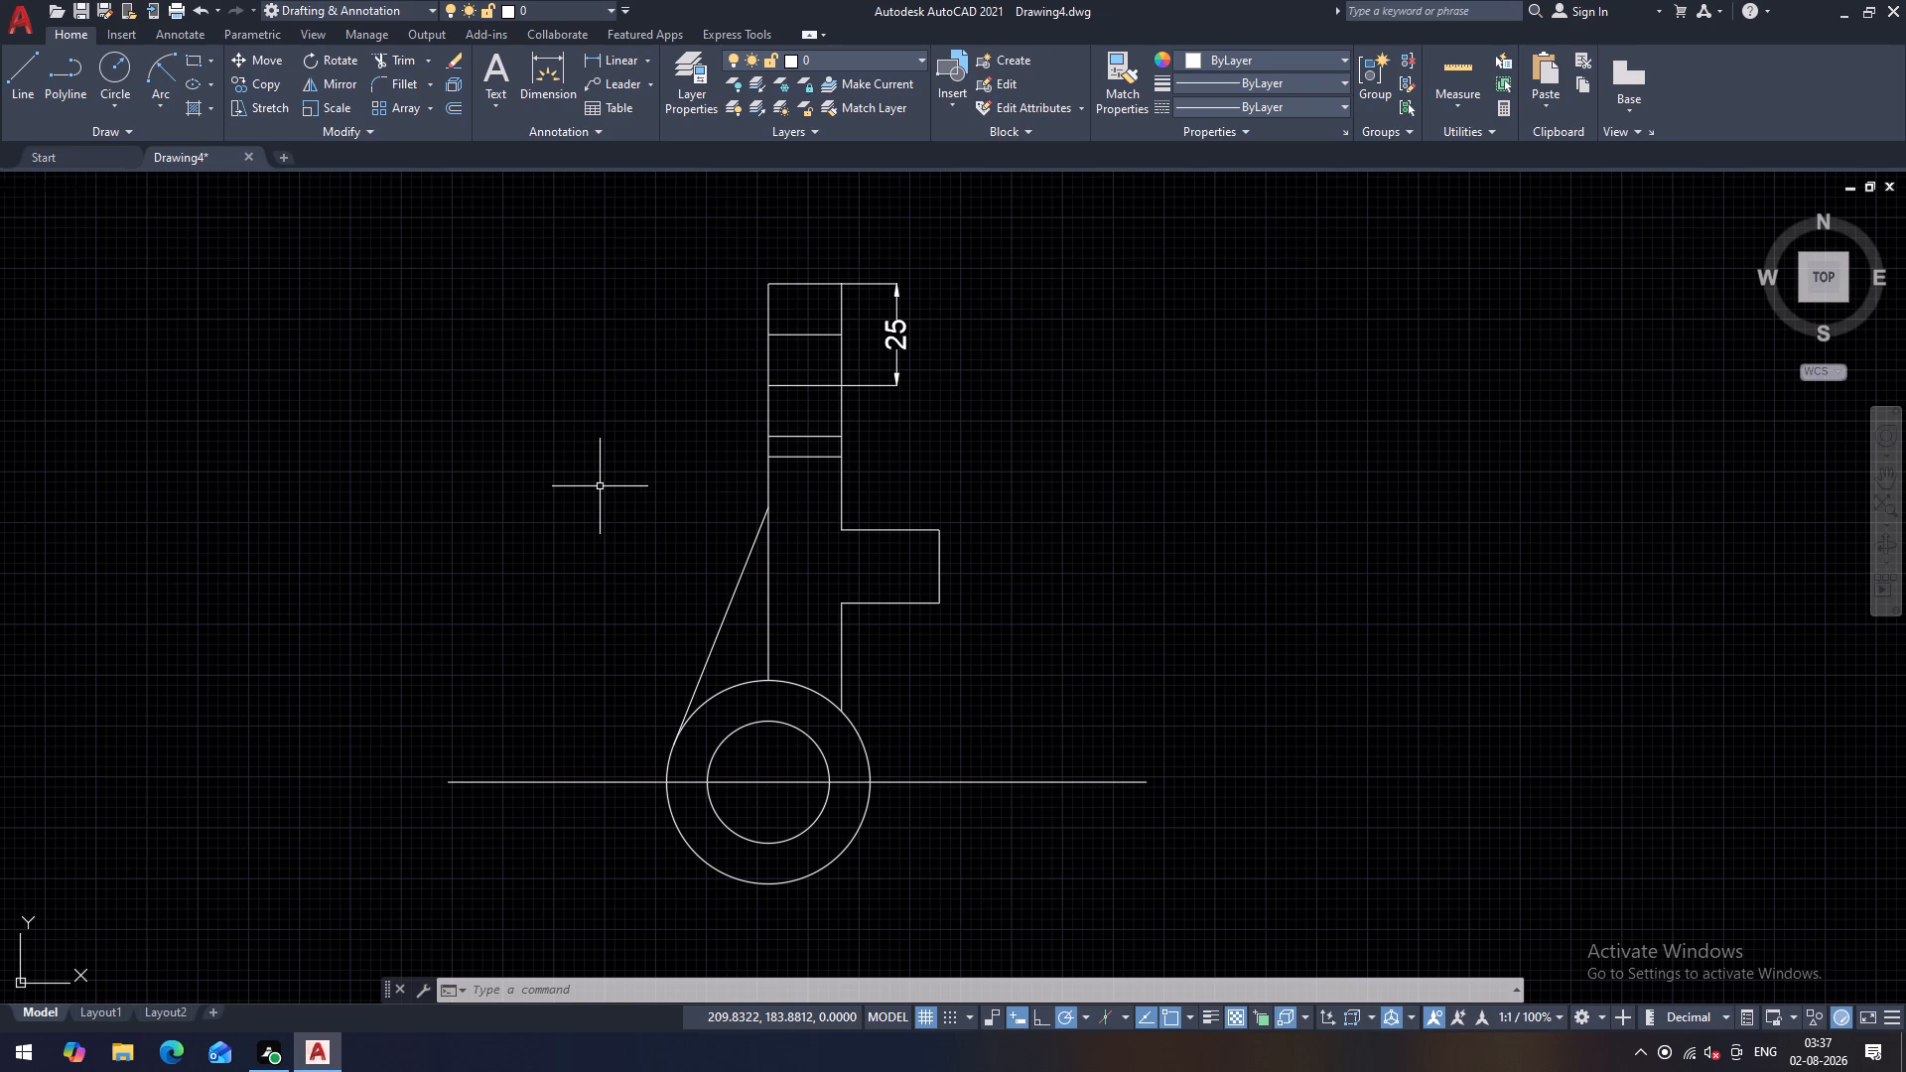
pyautogui.moveTo(1152, 522); pyautogui.dragTo(1125, 511, button='middle')
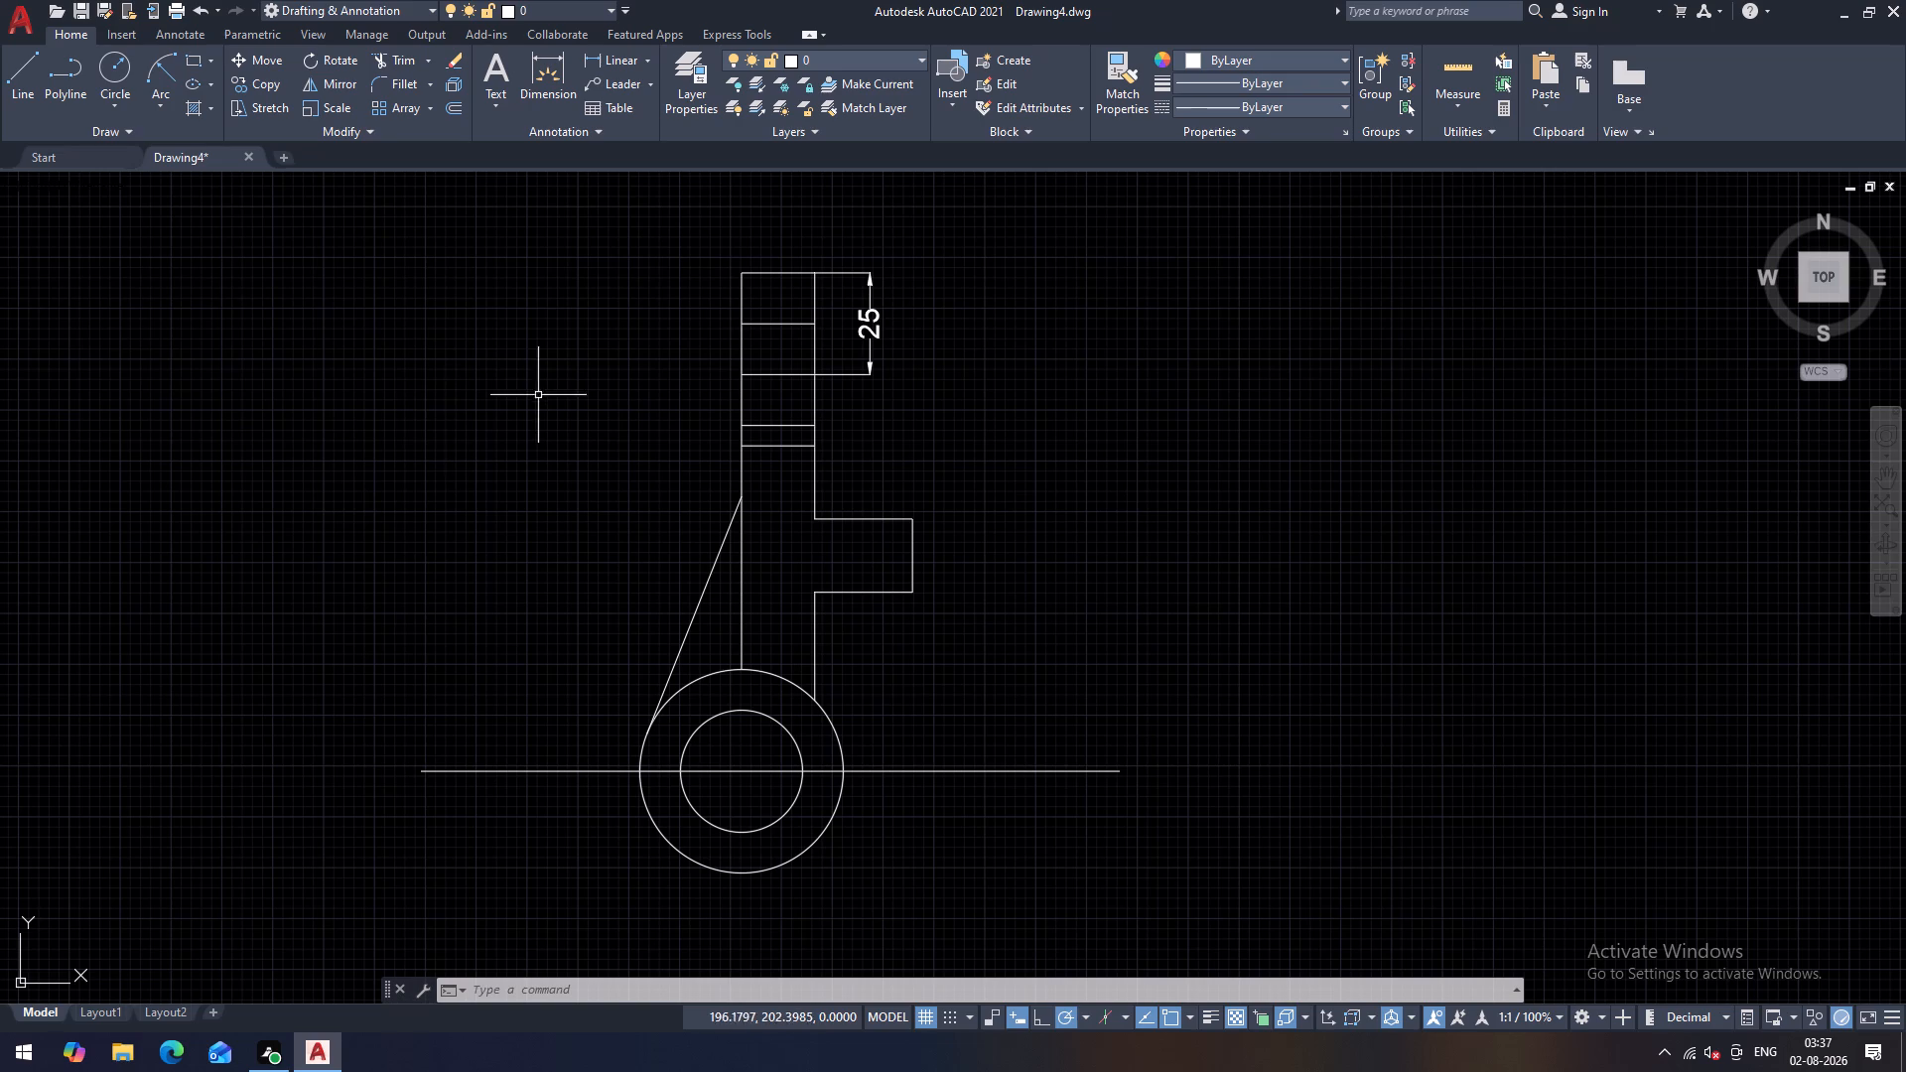
pyautogui.click(1324, 110)
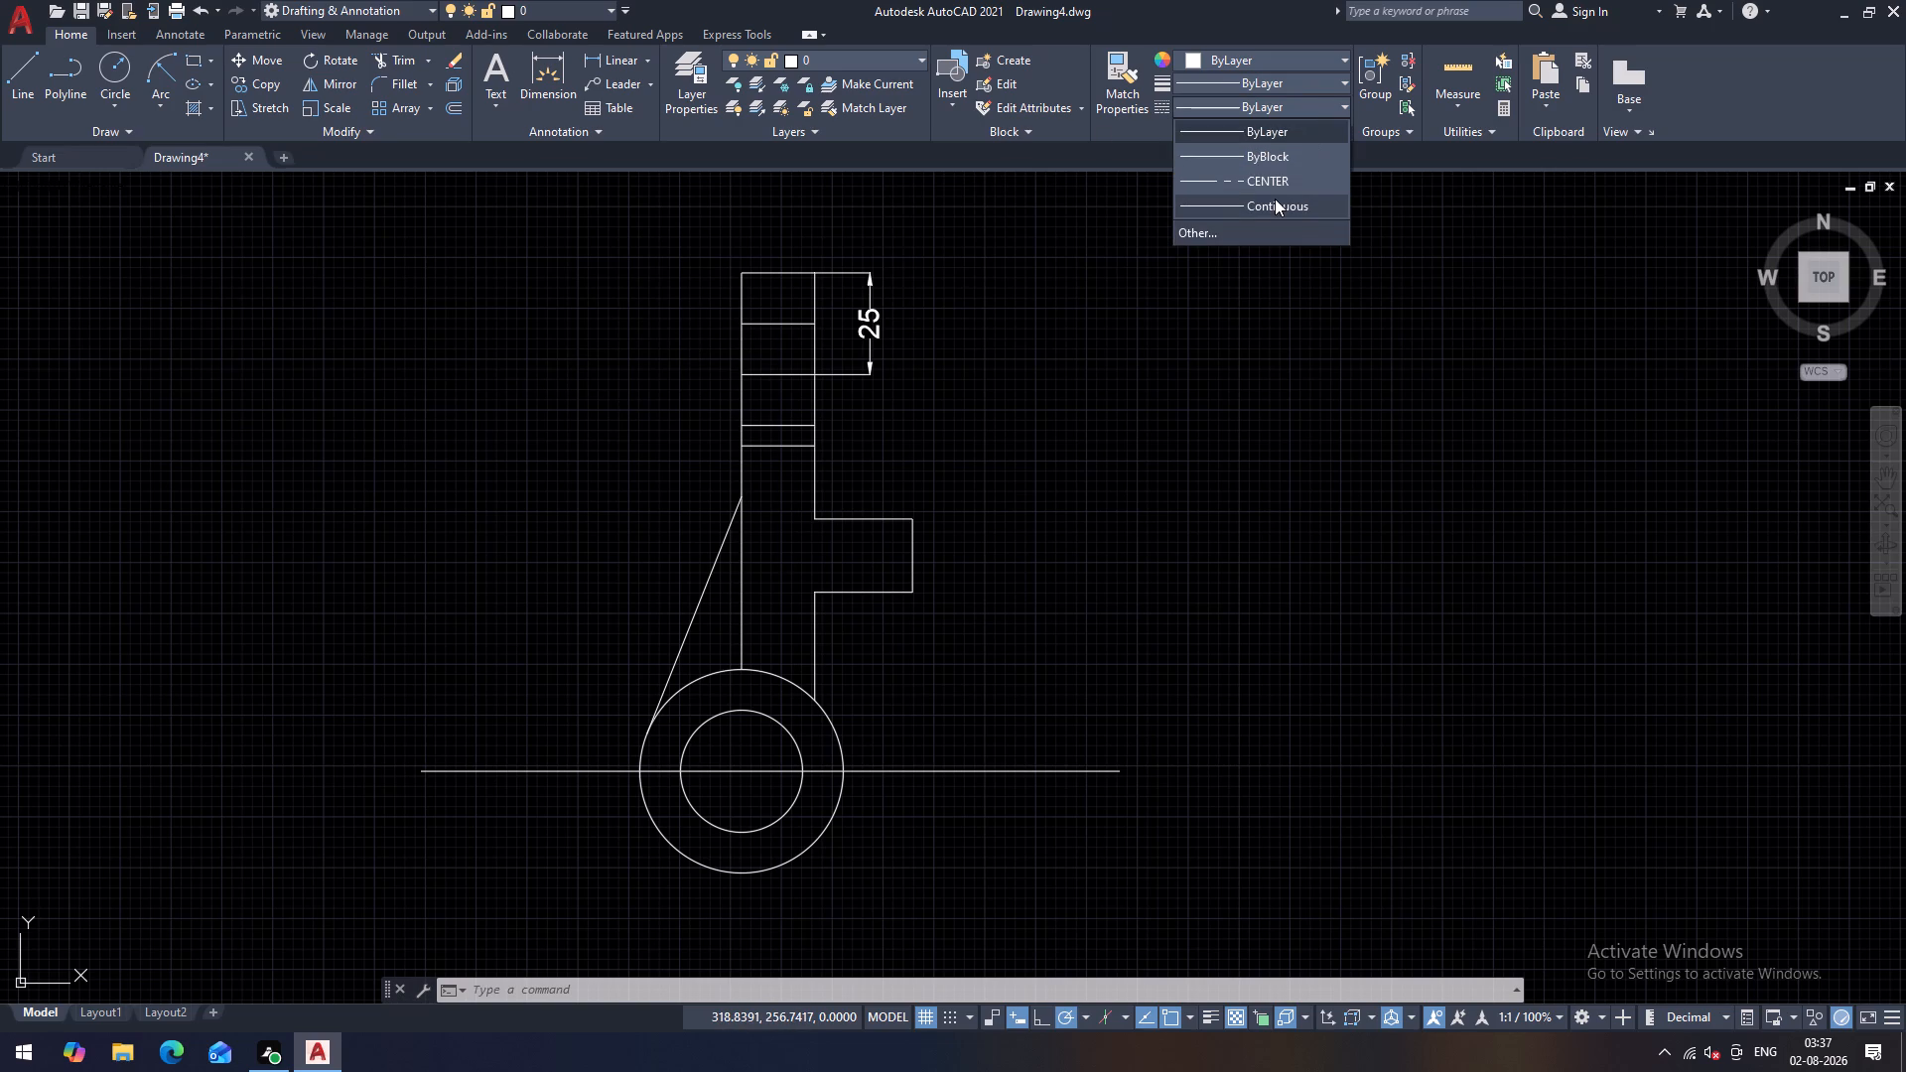
pyautogui.click(1228, 231)
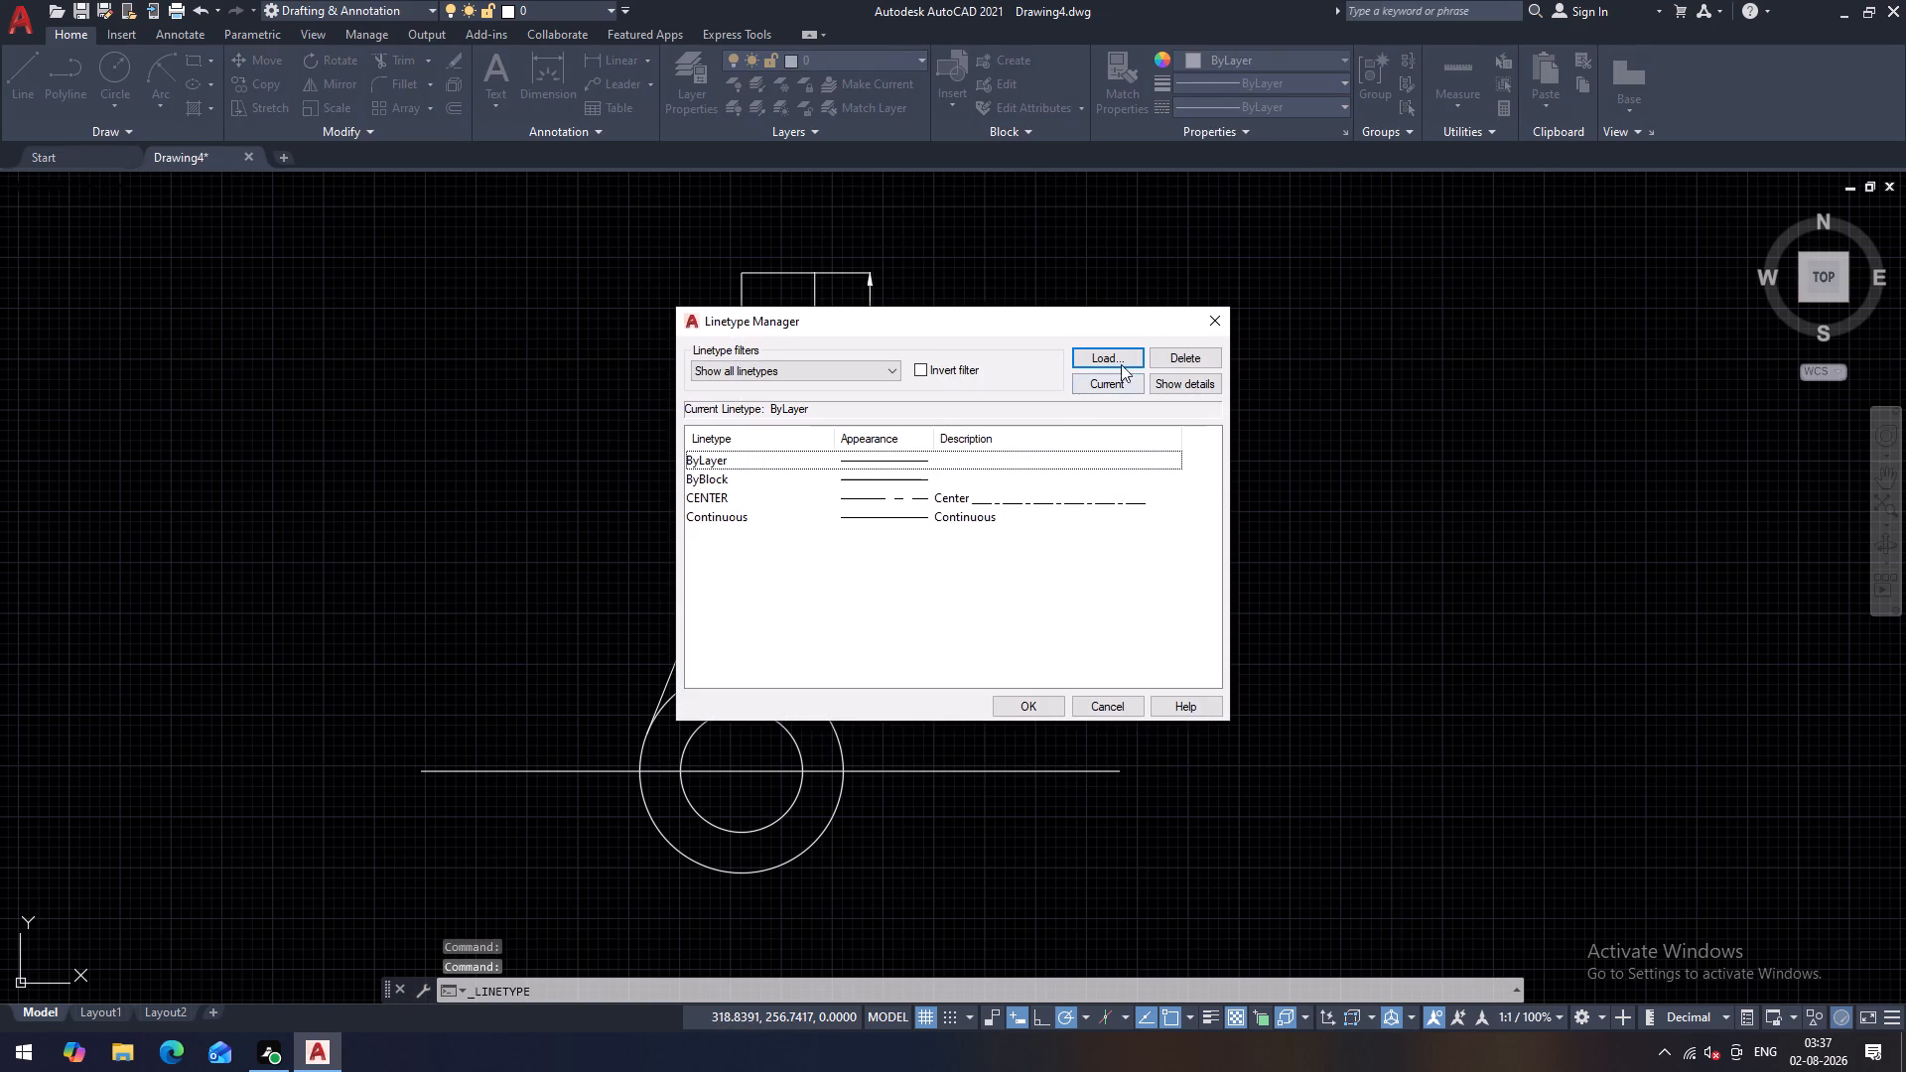
pyautogui.click(1122, 357)
pyautogui.scroll(-7, 969, 543)
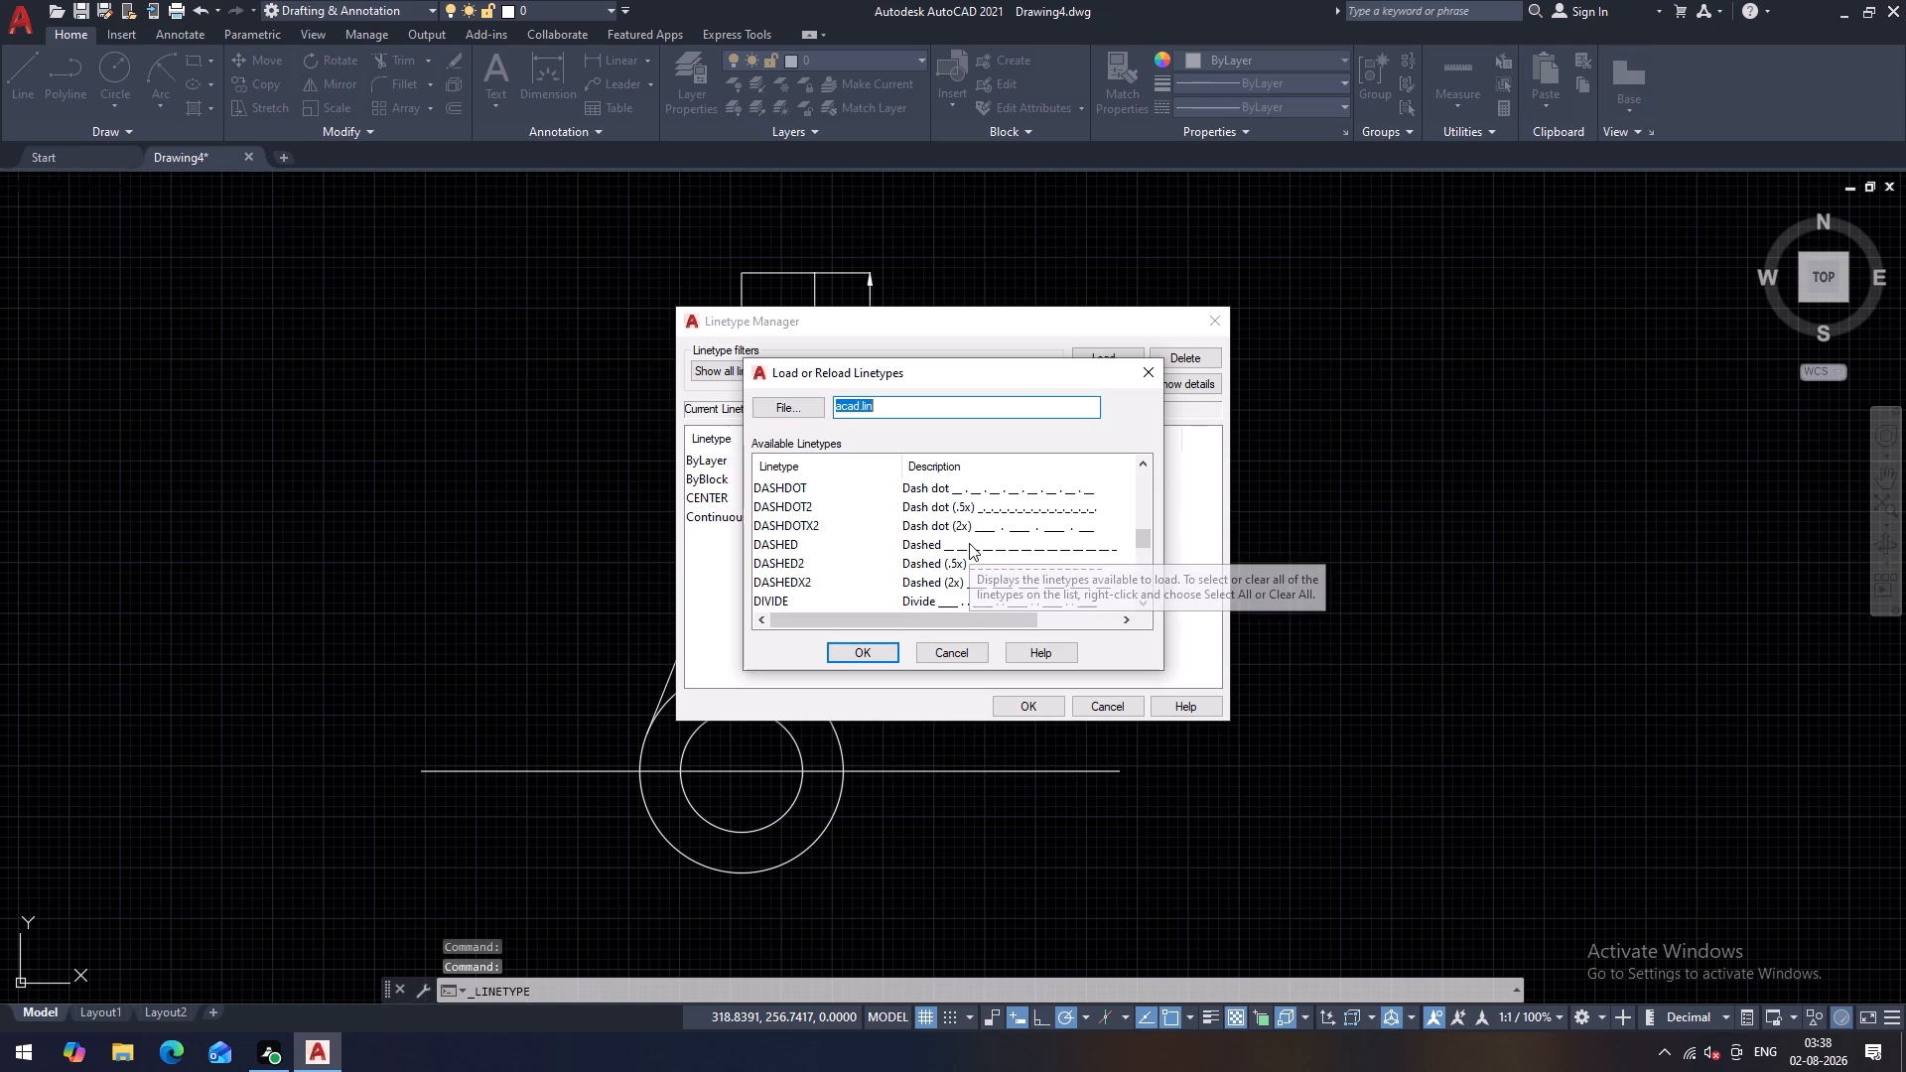
pyautogui.click(918, 548)
pyautogui.click(912, 561)
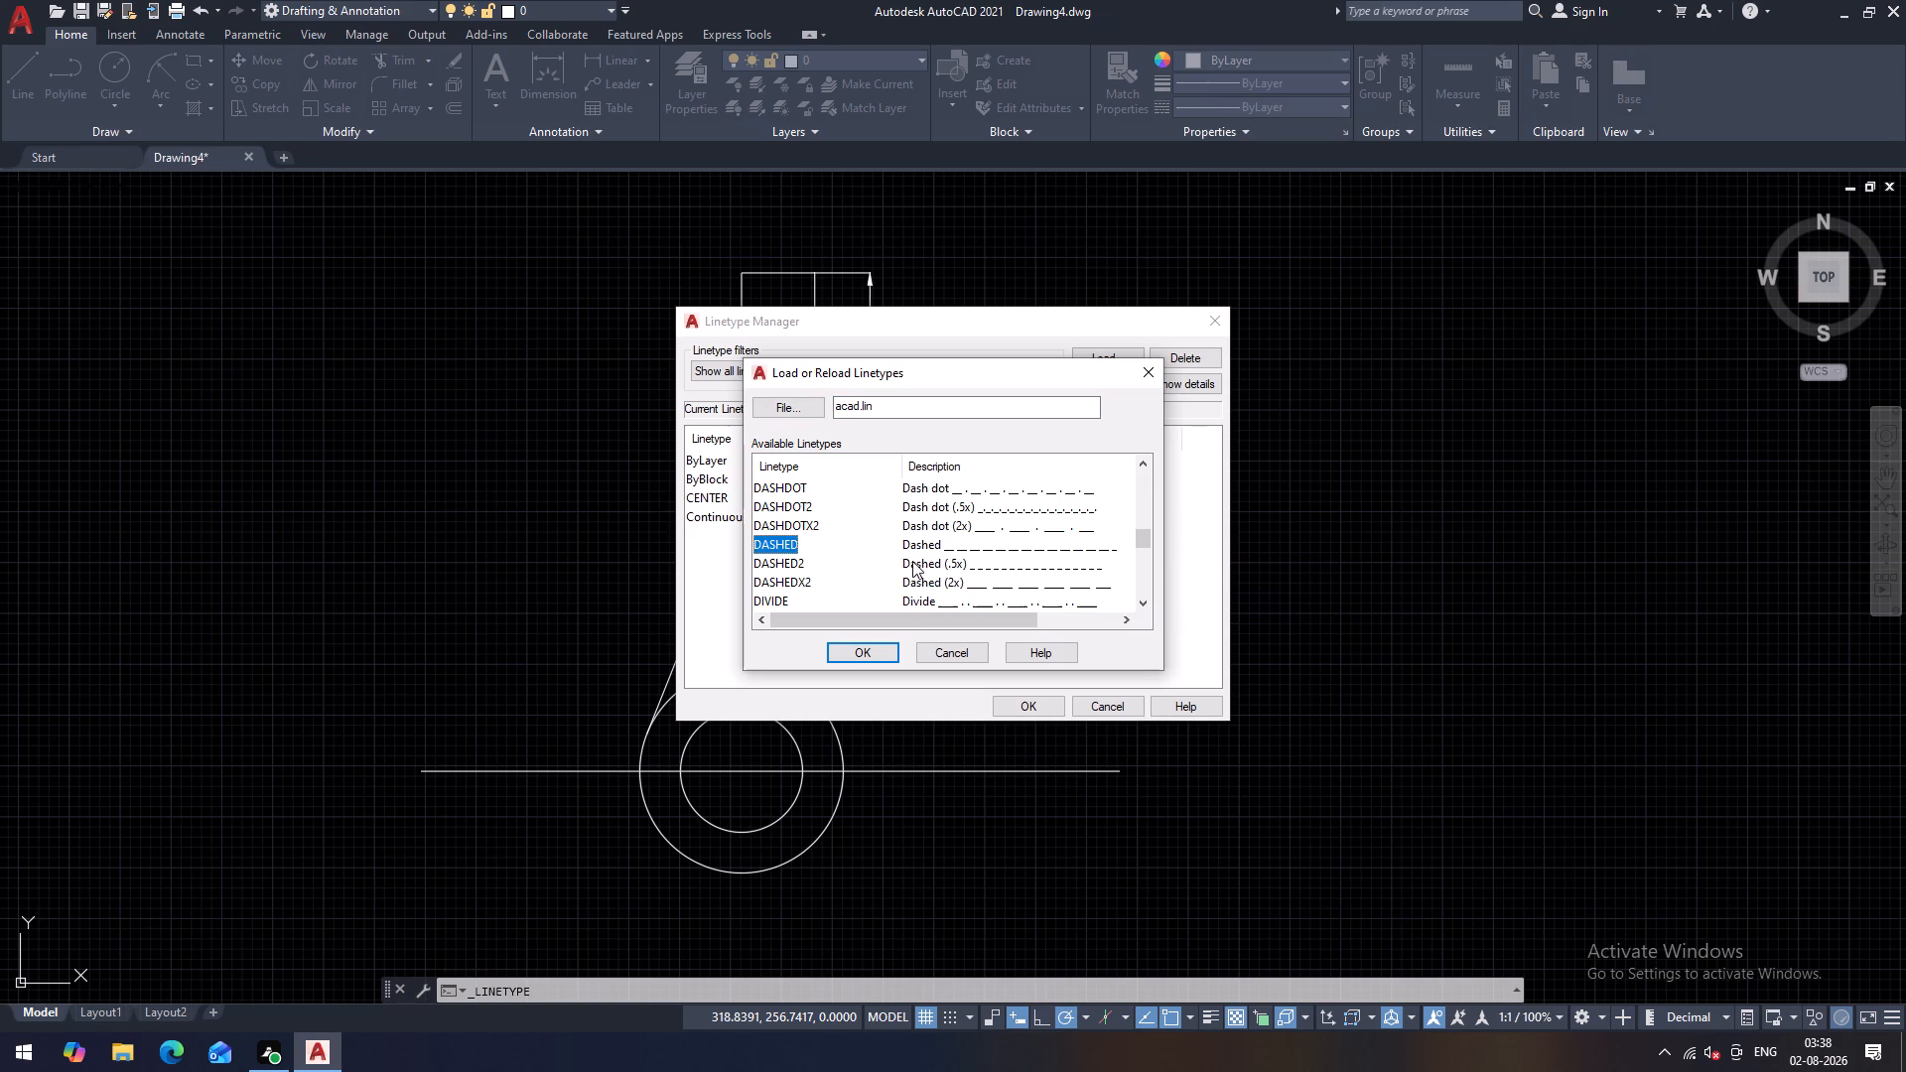
pyautogui.click(862, 649)
pyautogui.click(1027, 703)
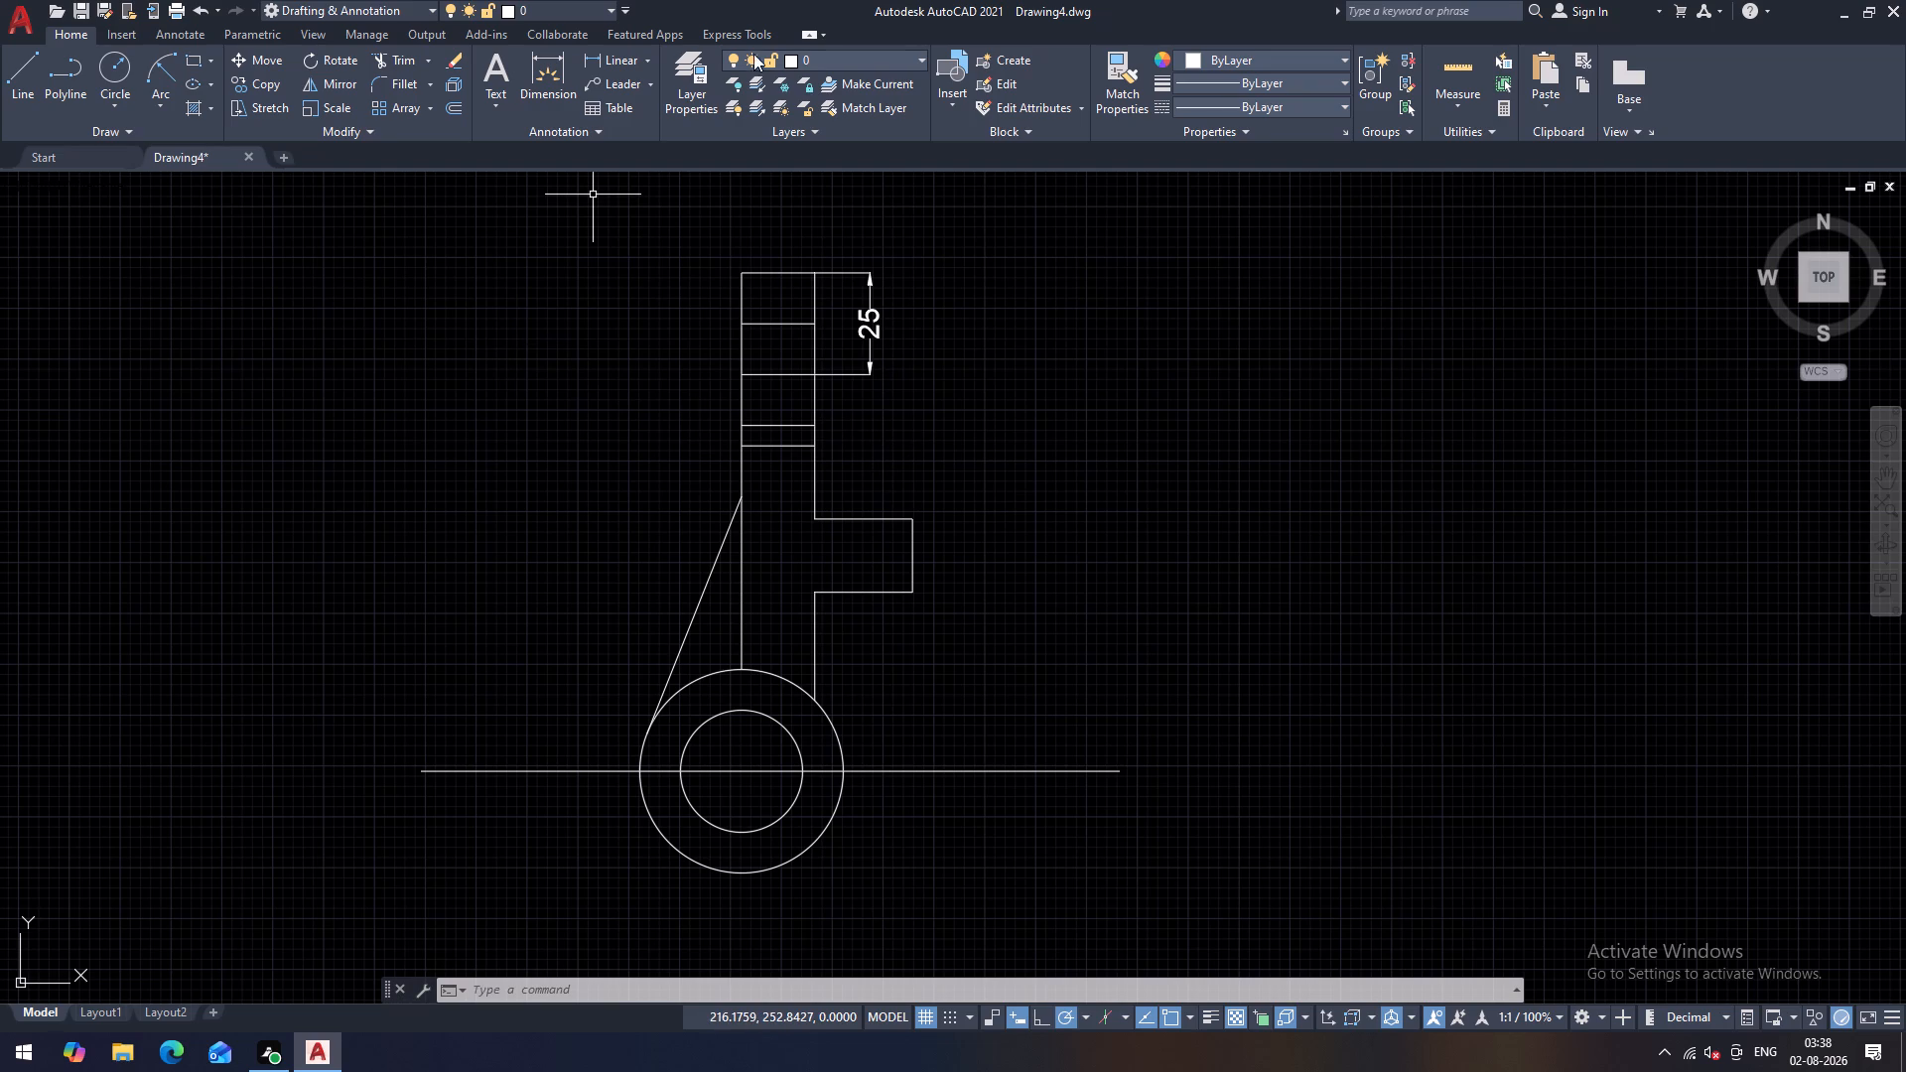
# Check the distances from the third horizontal line down to the fifth and fourth lines using trial linear dimensions, without placing any.
pyautogui.click(615, 63)
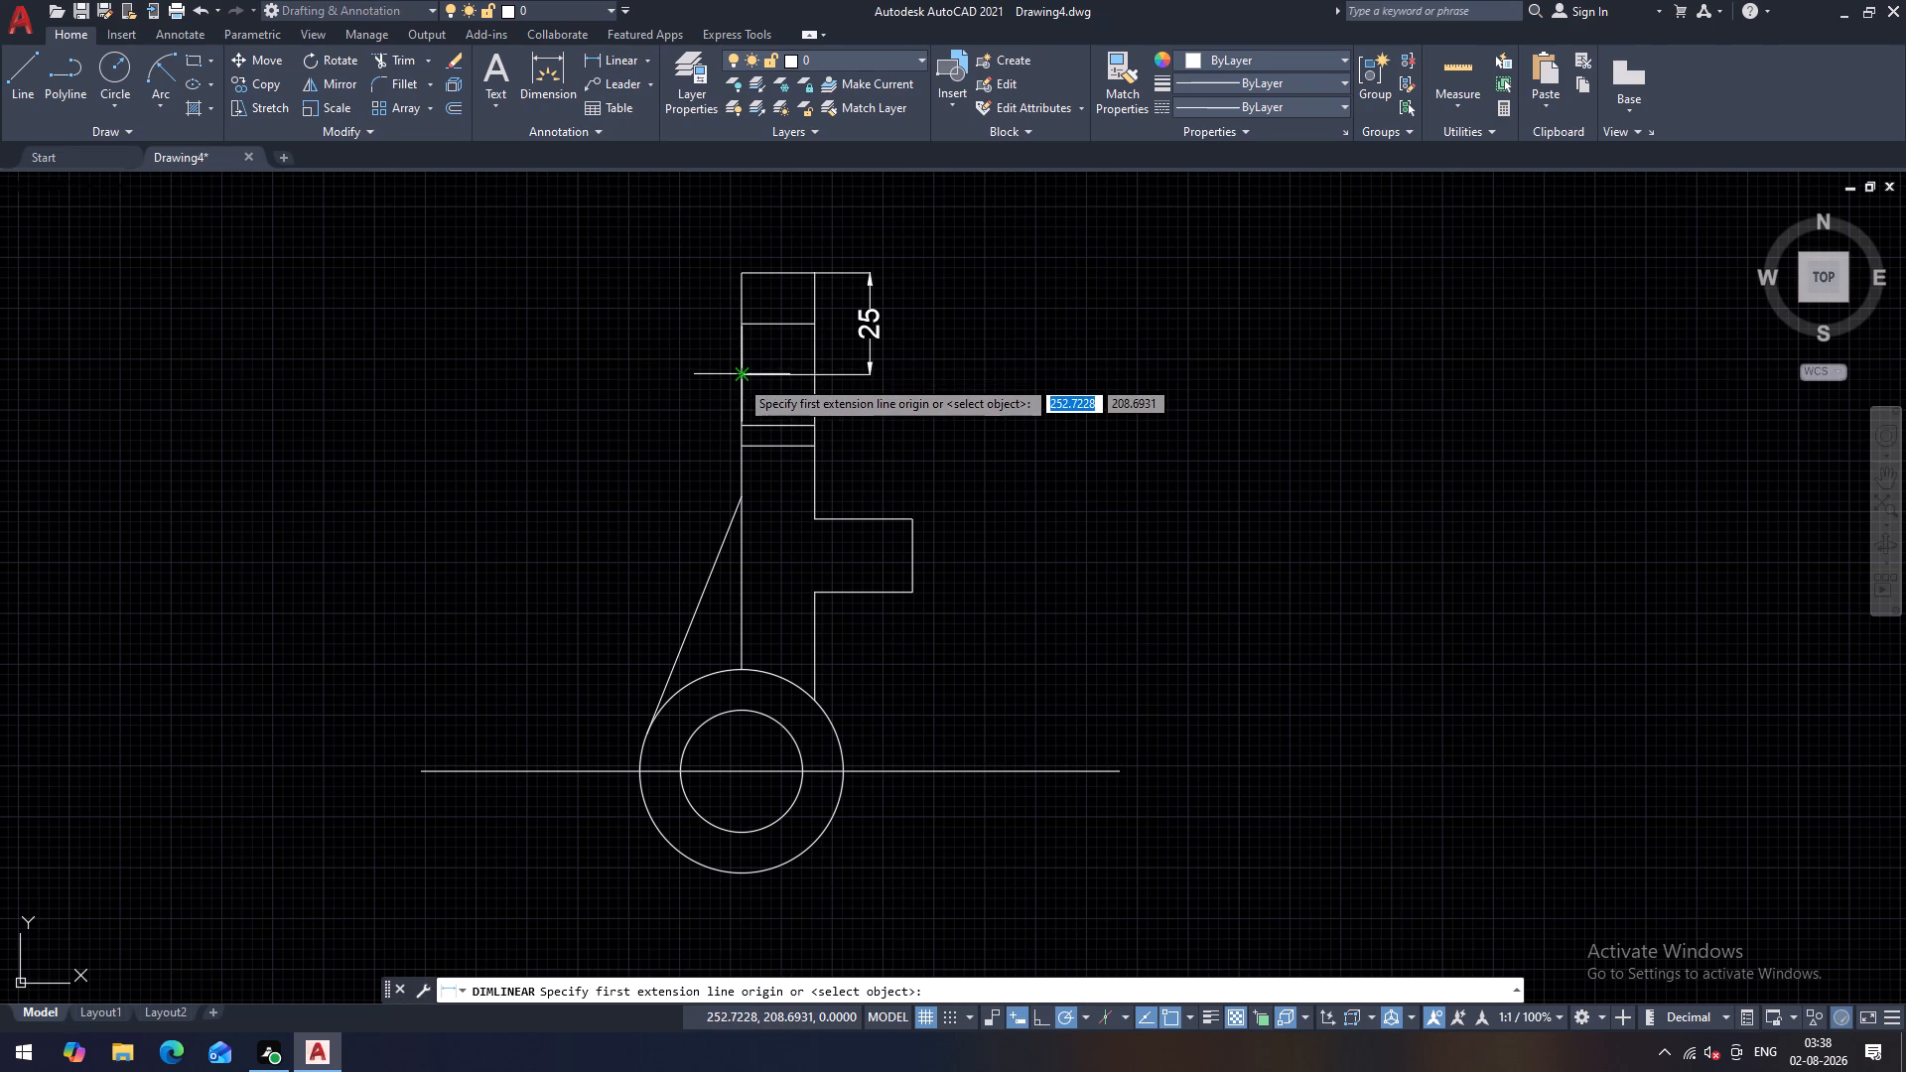
pyautogui.click(739, 378)
pyautogui.click(737, 449)
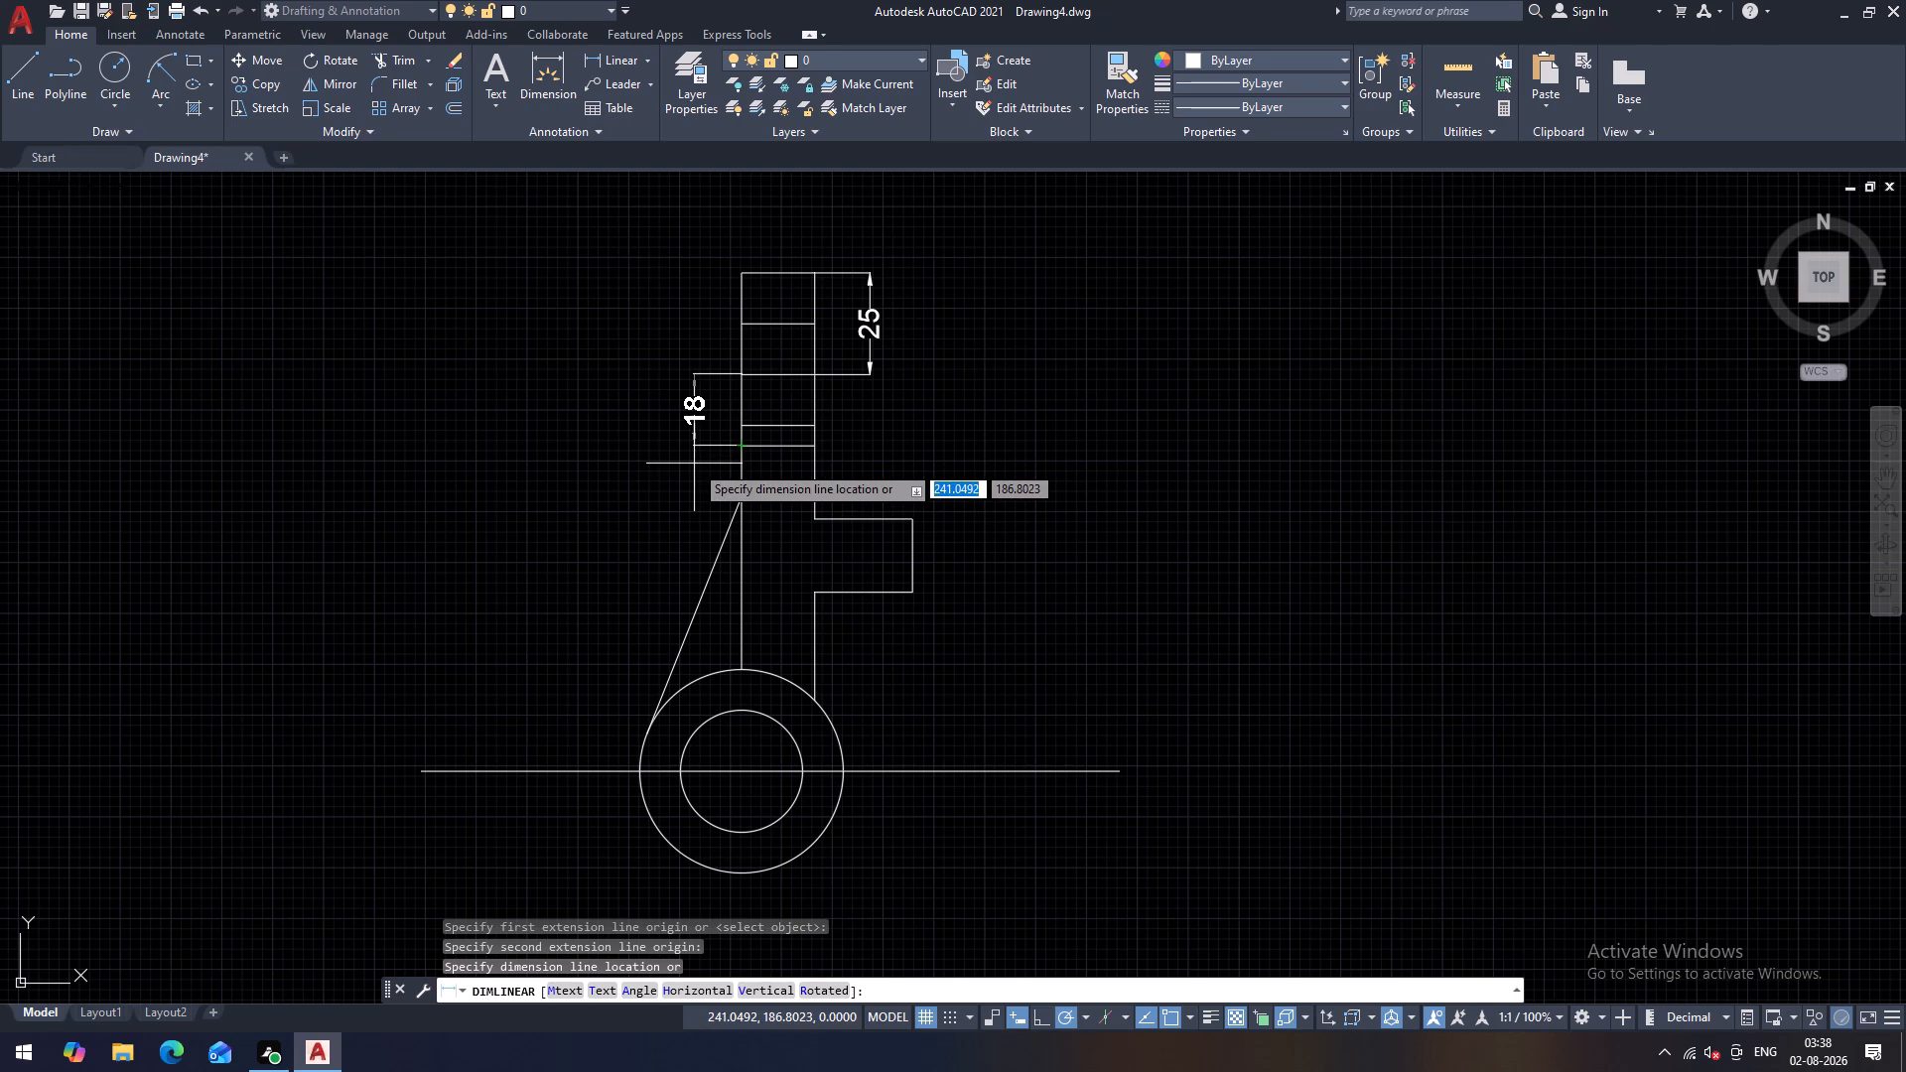
pyautogui.press('Escape')
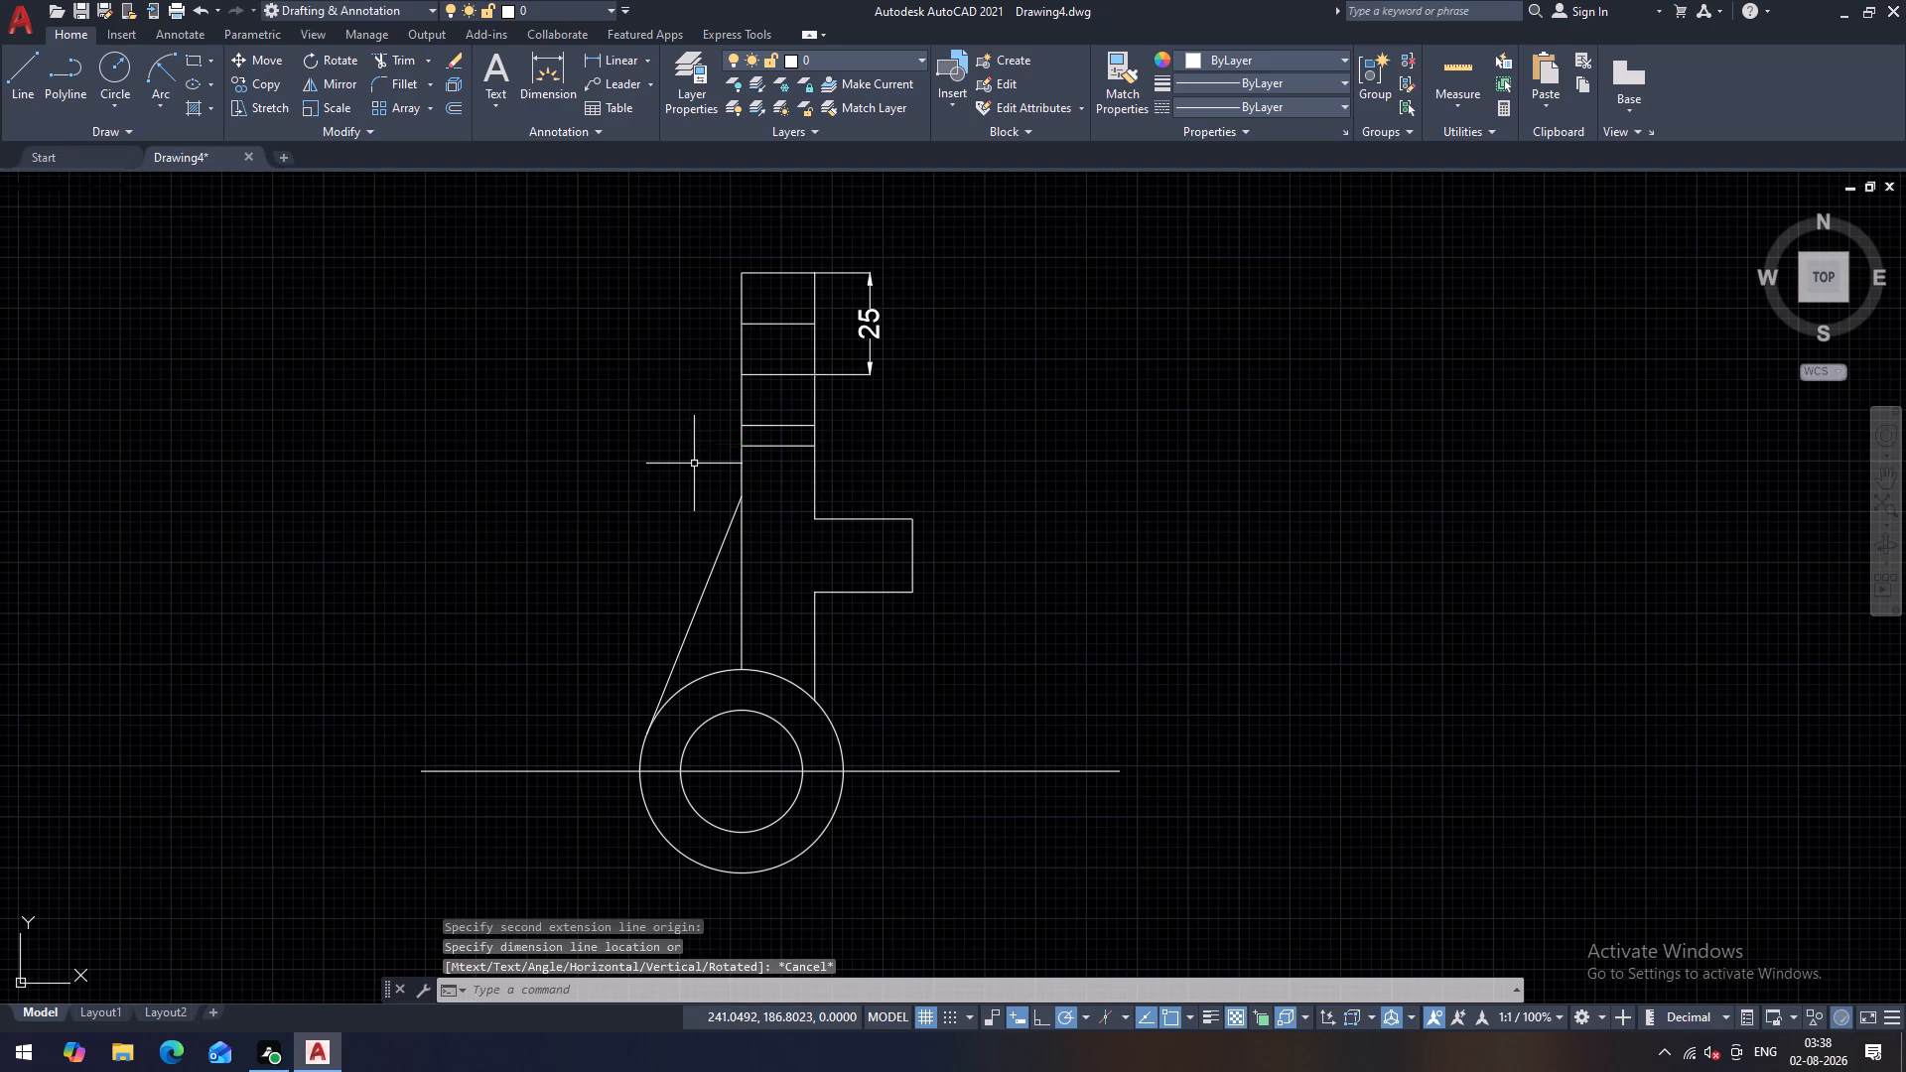
pyautogui.click(757, 449)
pyautogui.press('Escape')
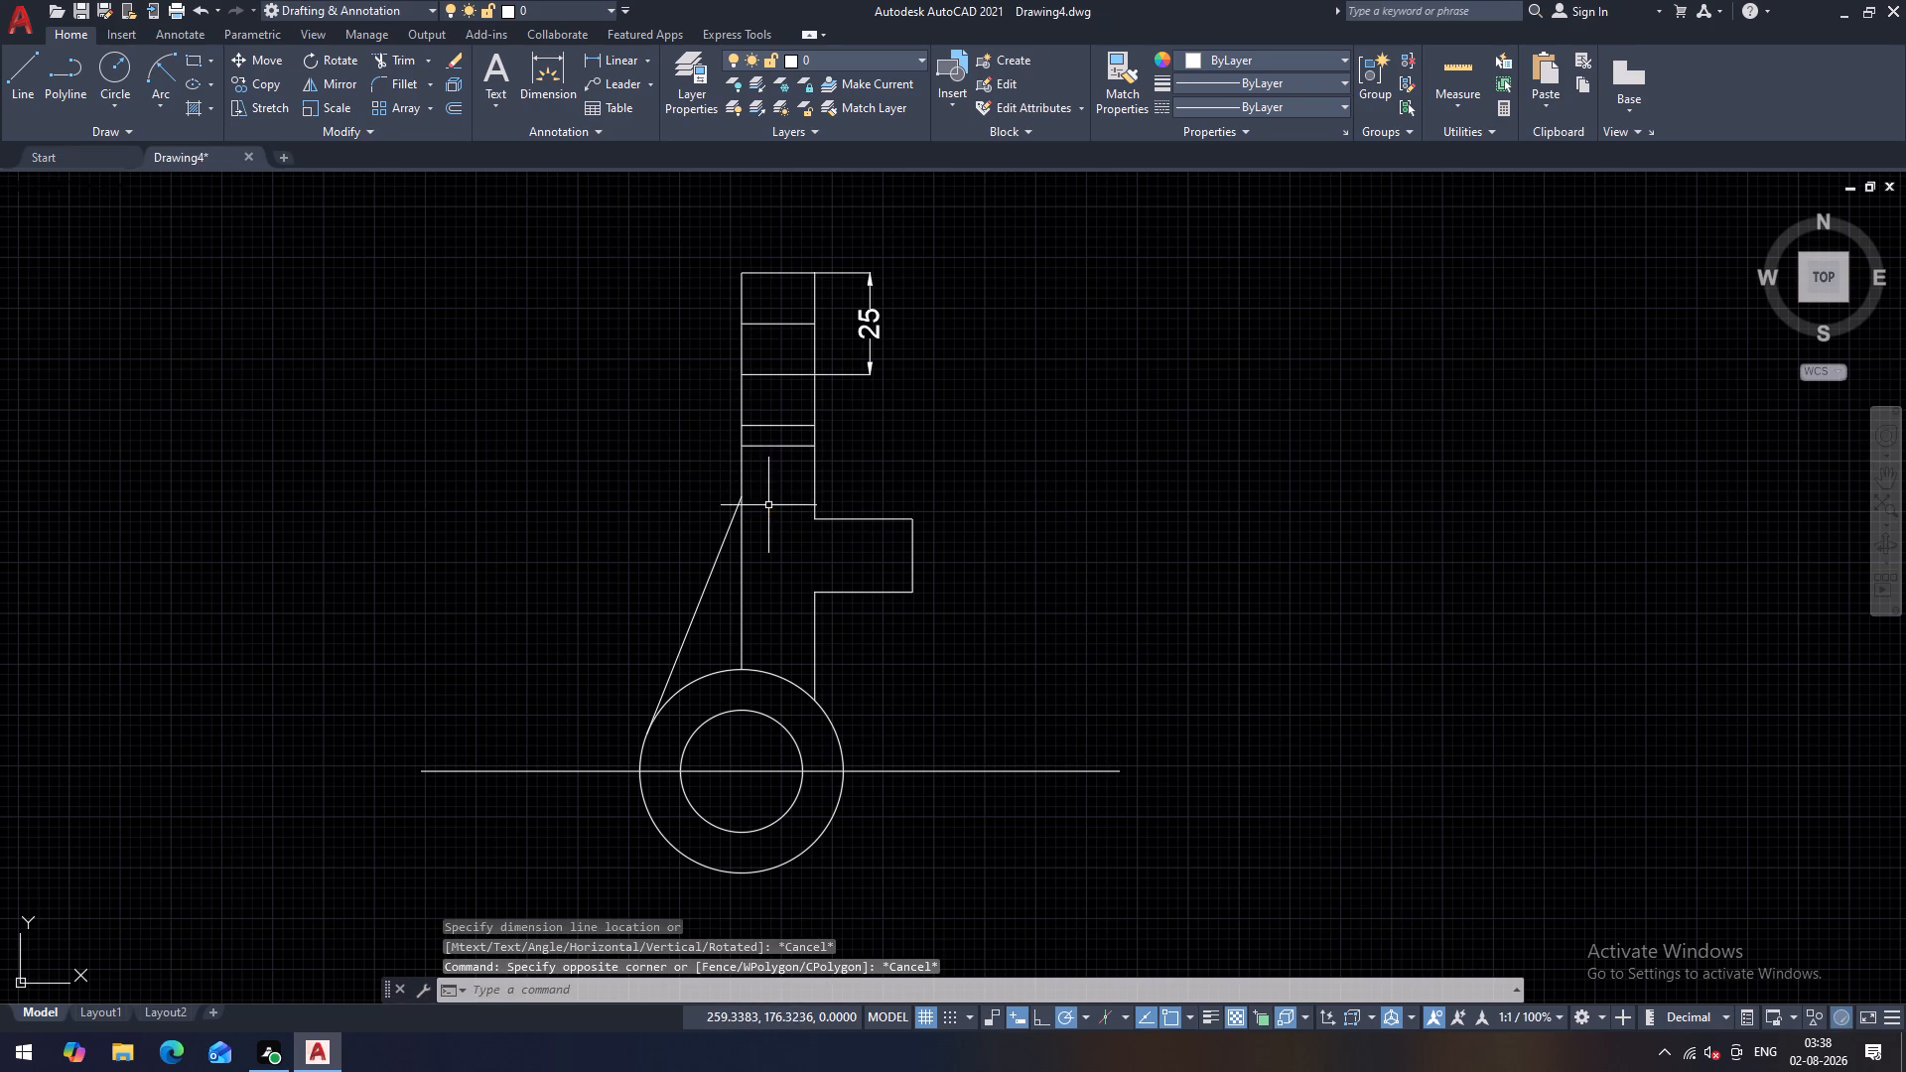
pyautogui.click(620, 62)
pyautogui.click(738, 376)
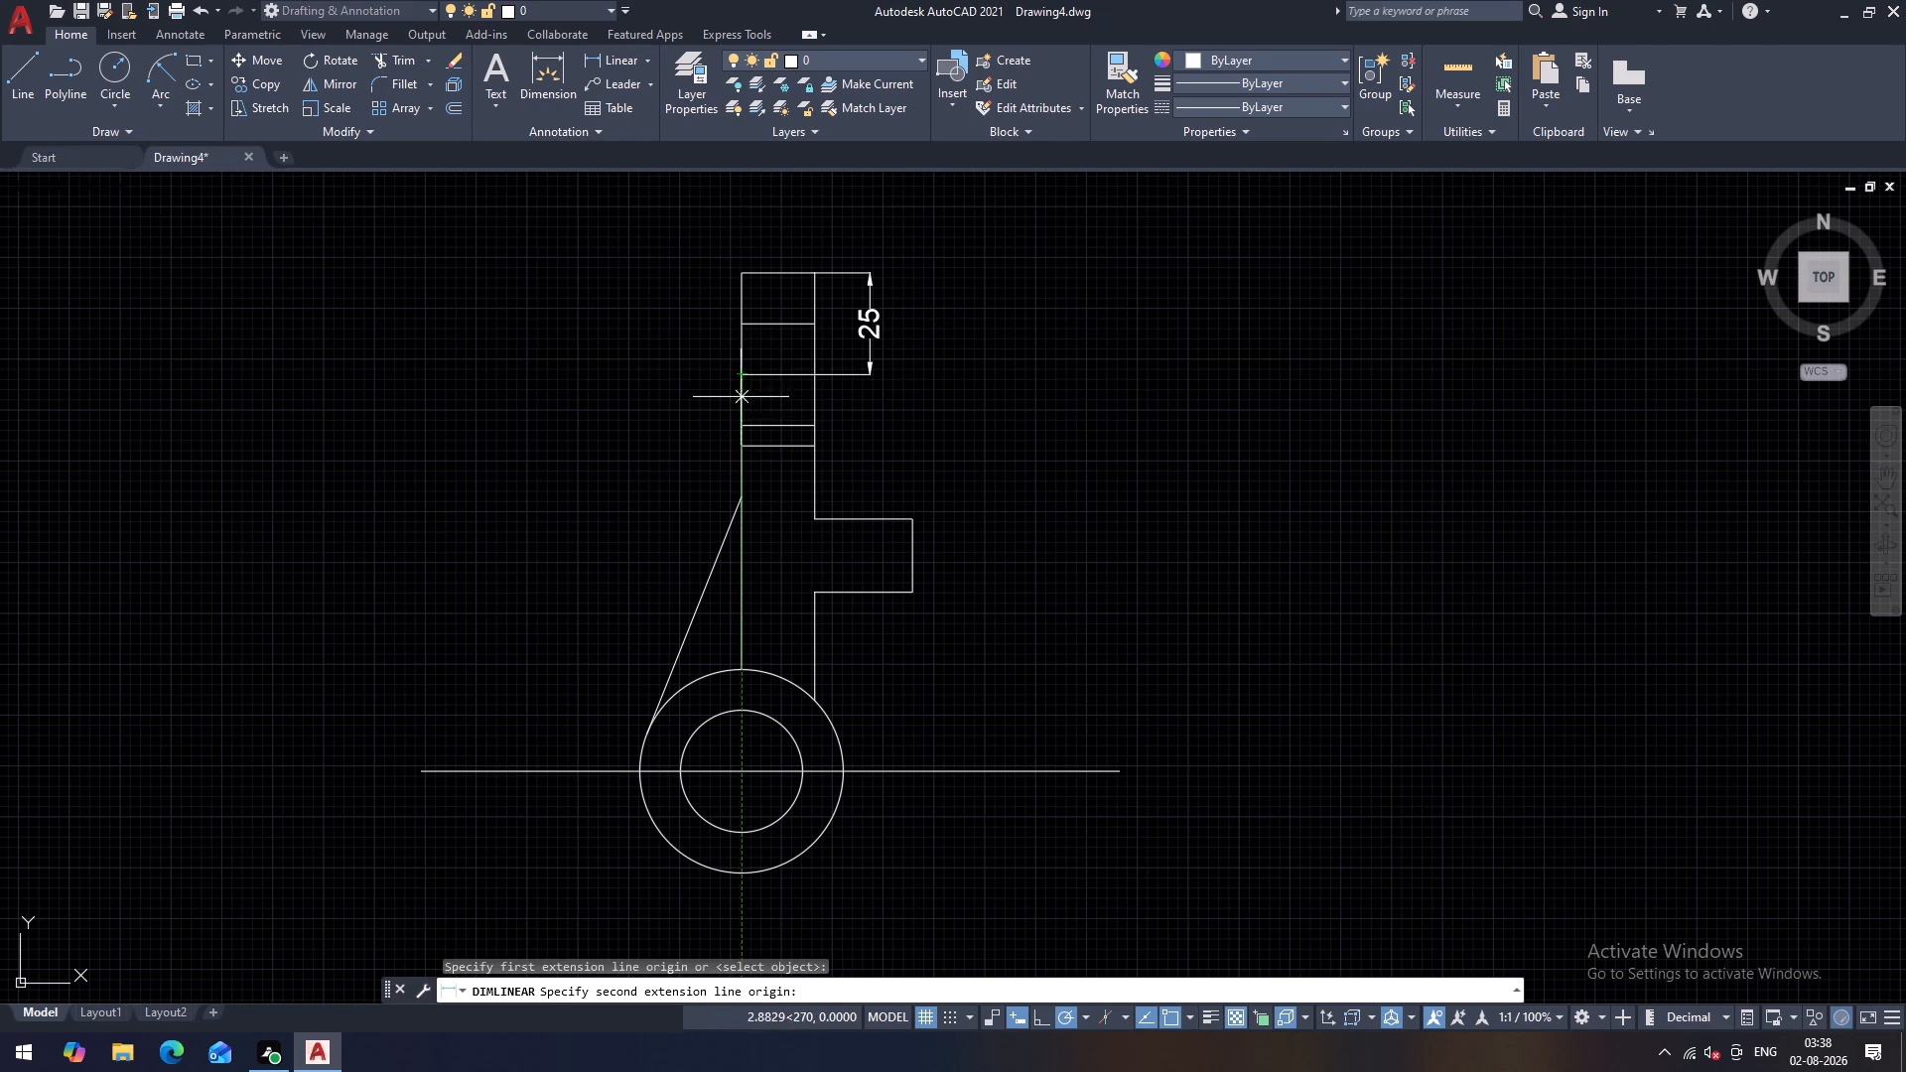
pyautogui.click(745, 425)
pyautogui.press('Escape')
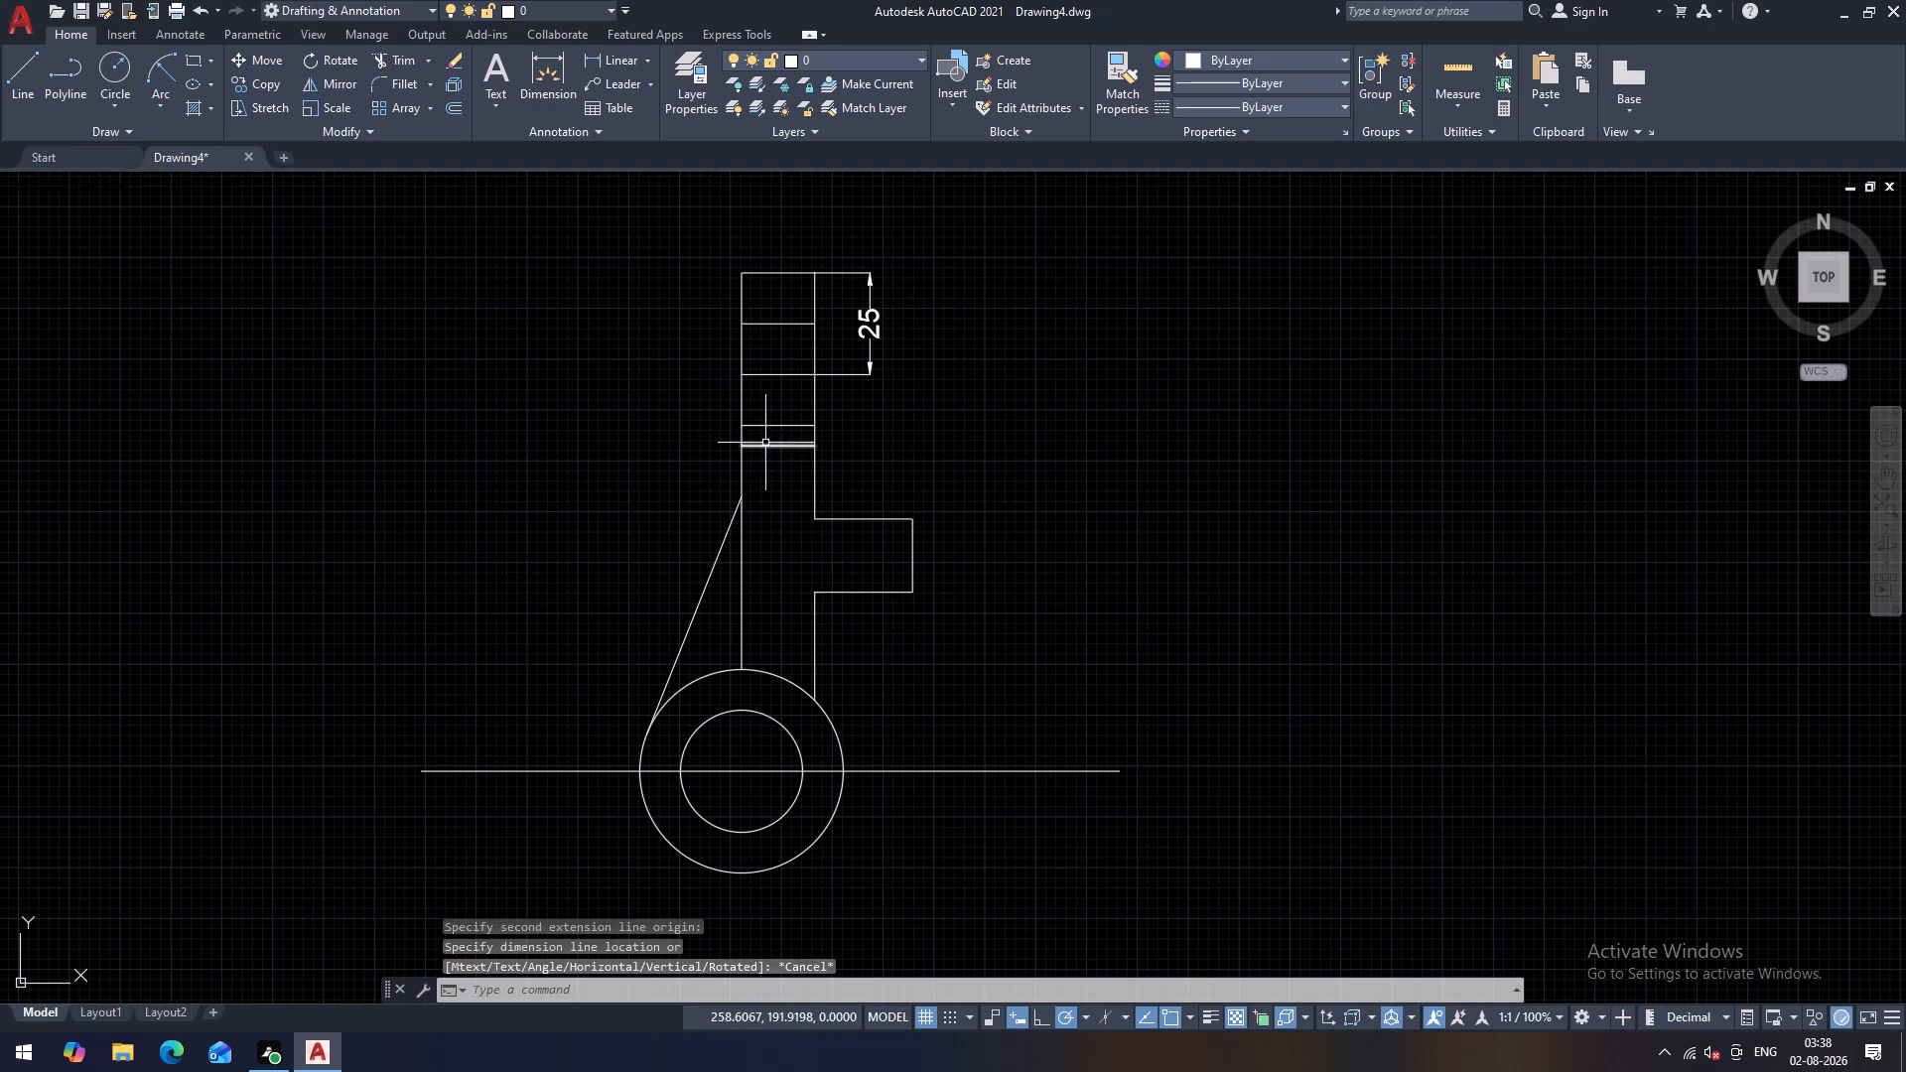
# Delete the fifth horizontal line from the top of the upright bar.
pyautogui.click(758, 446)
pyautogui.press('Delete')
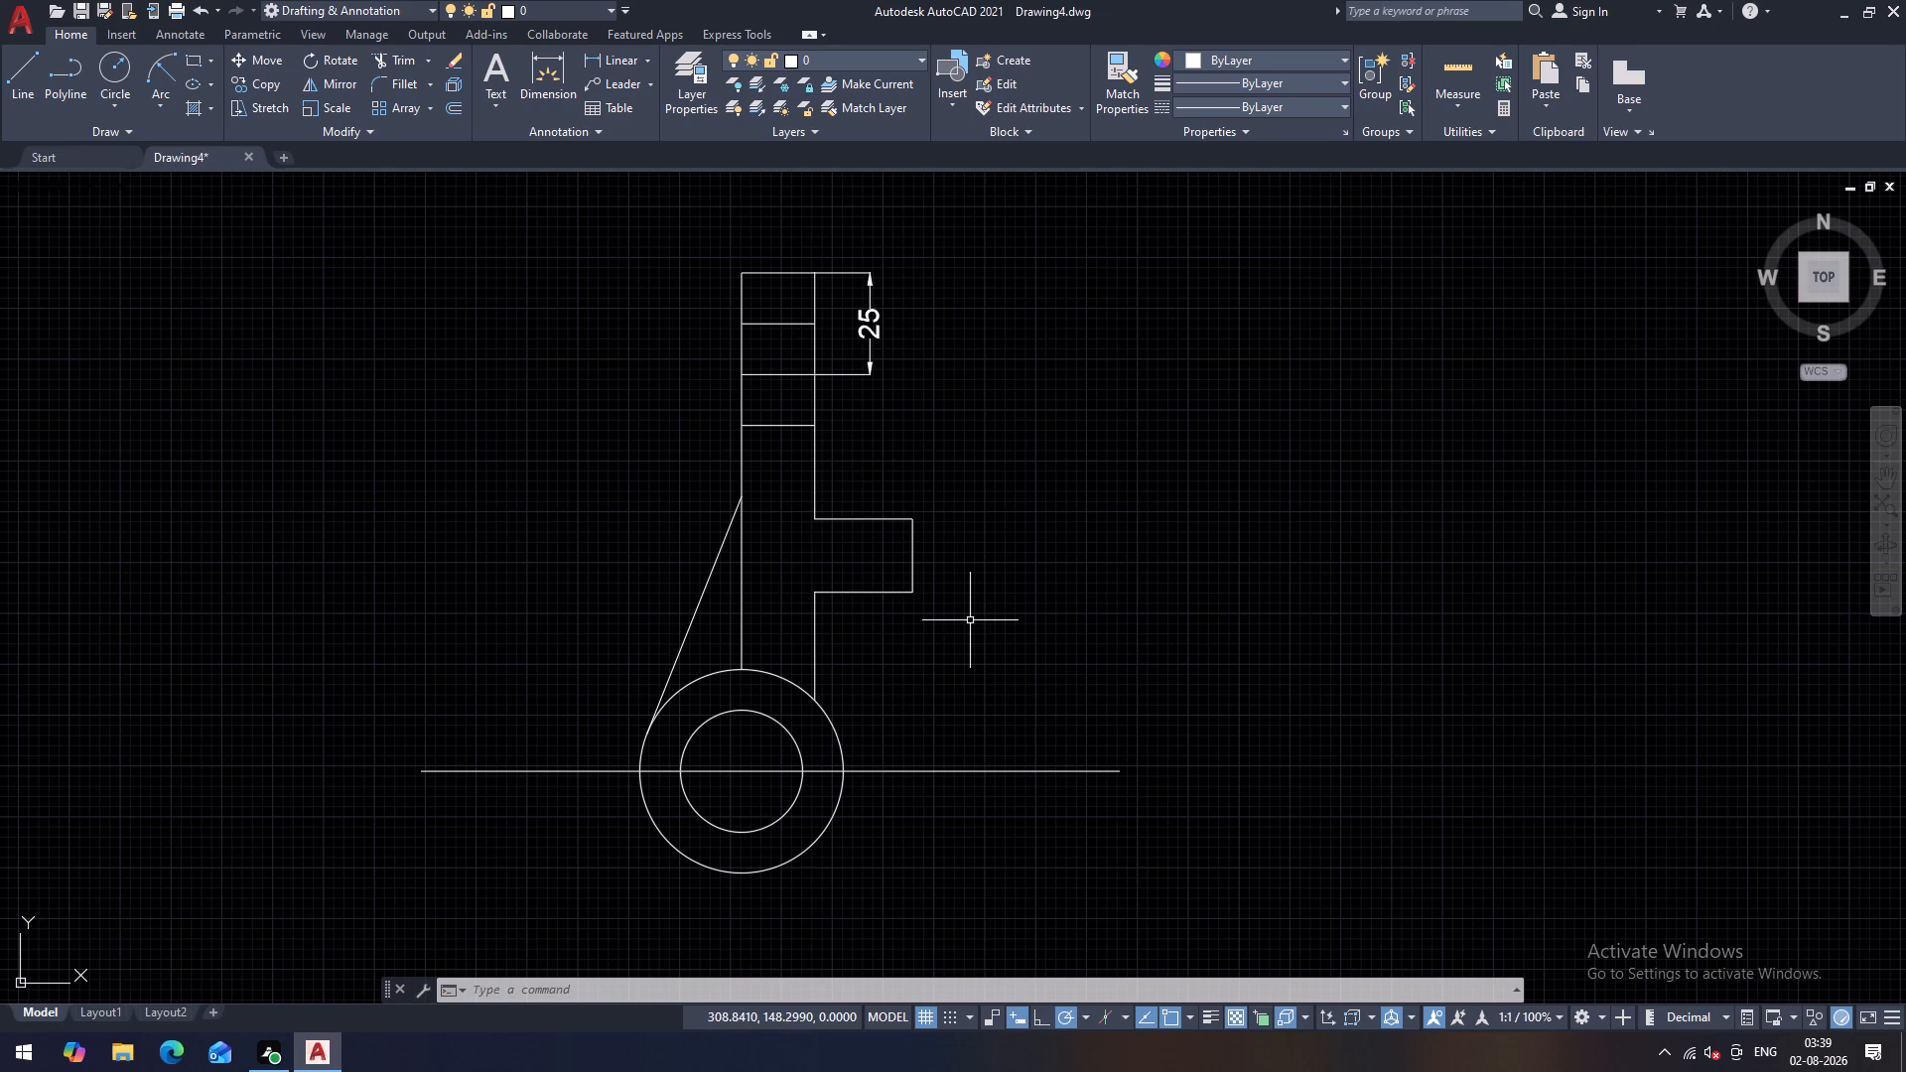
# Change the linetype of the fourth horizontal line from the top to DASHED2.
pyautogui.moveTo(970, 620); pyautogui.dragTo(971, 596, button='middle')
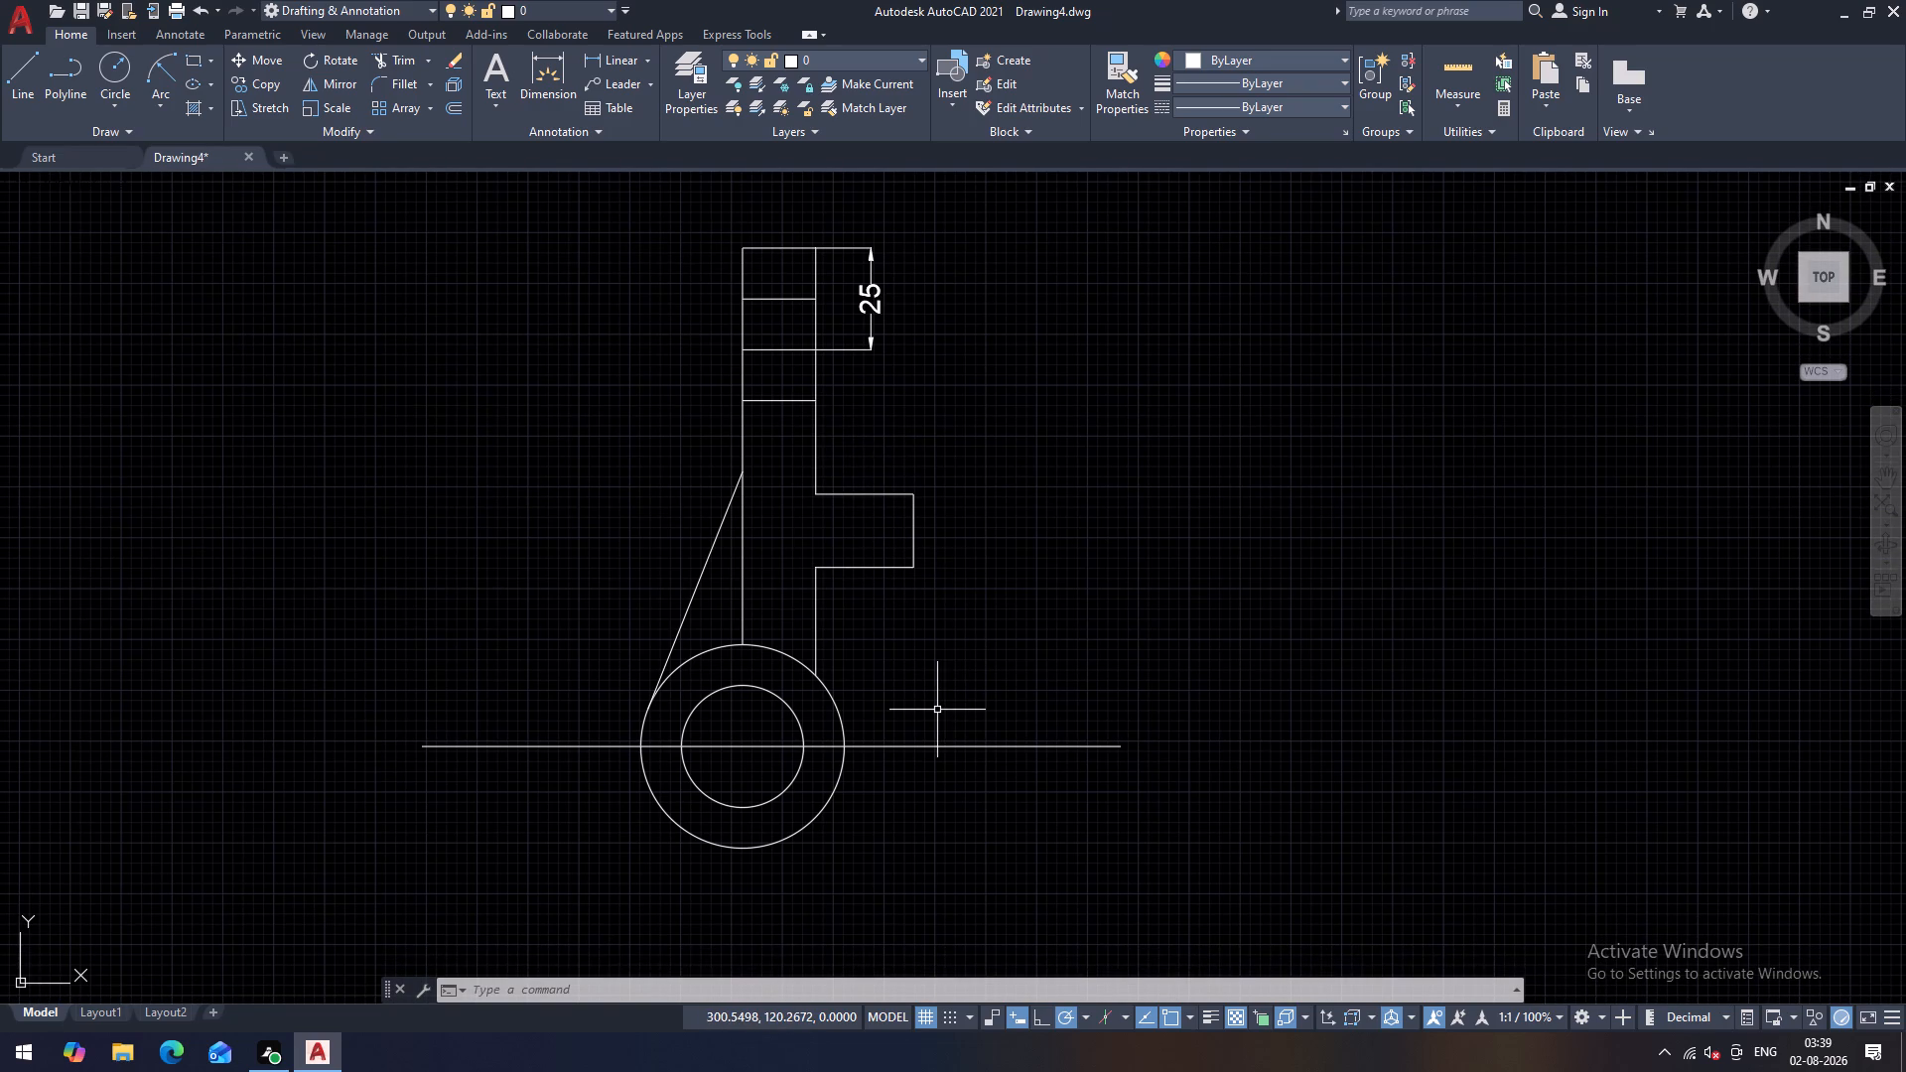
pyautogui.click(779, 401)
pyautogui.moveTo(1153, 411); pyautogui.dragTo(1144, 427, button='right')
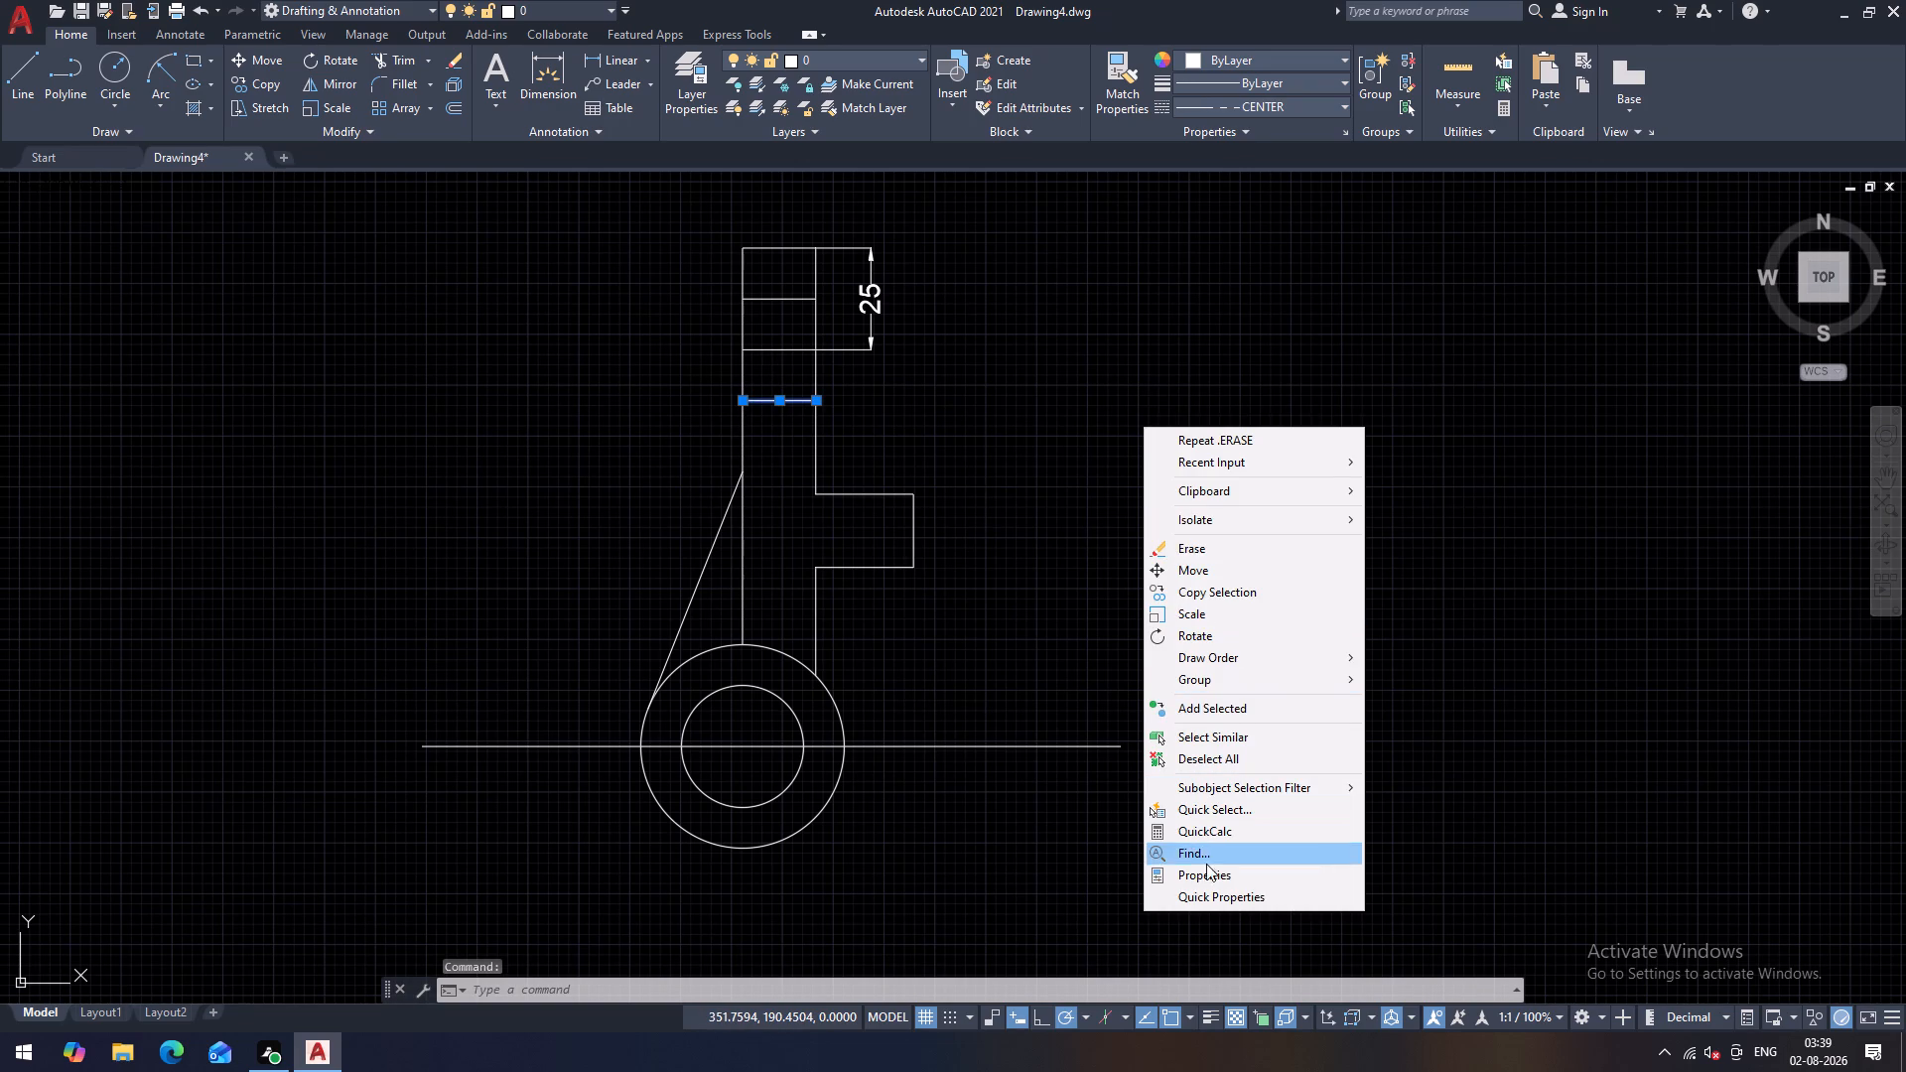
pyautogui.click(1192, 872)
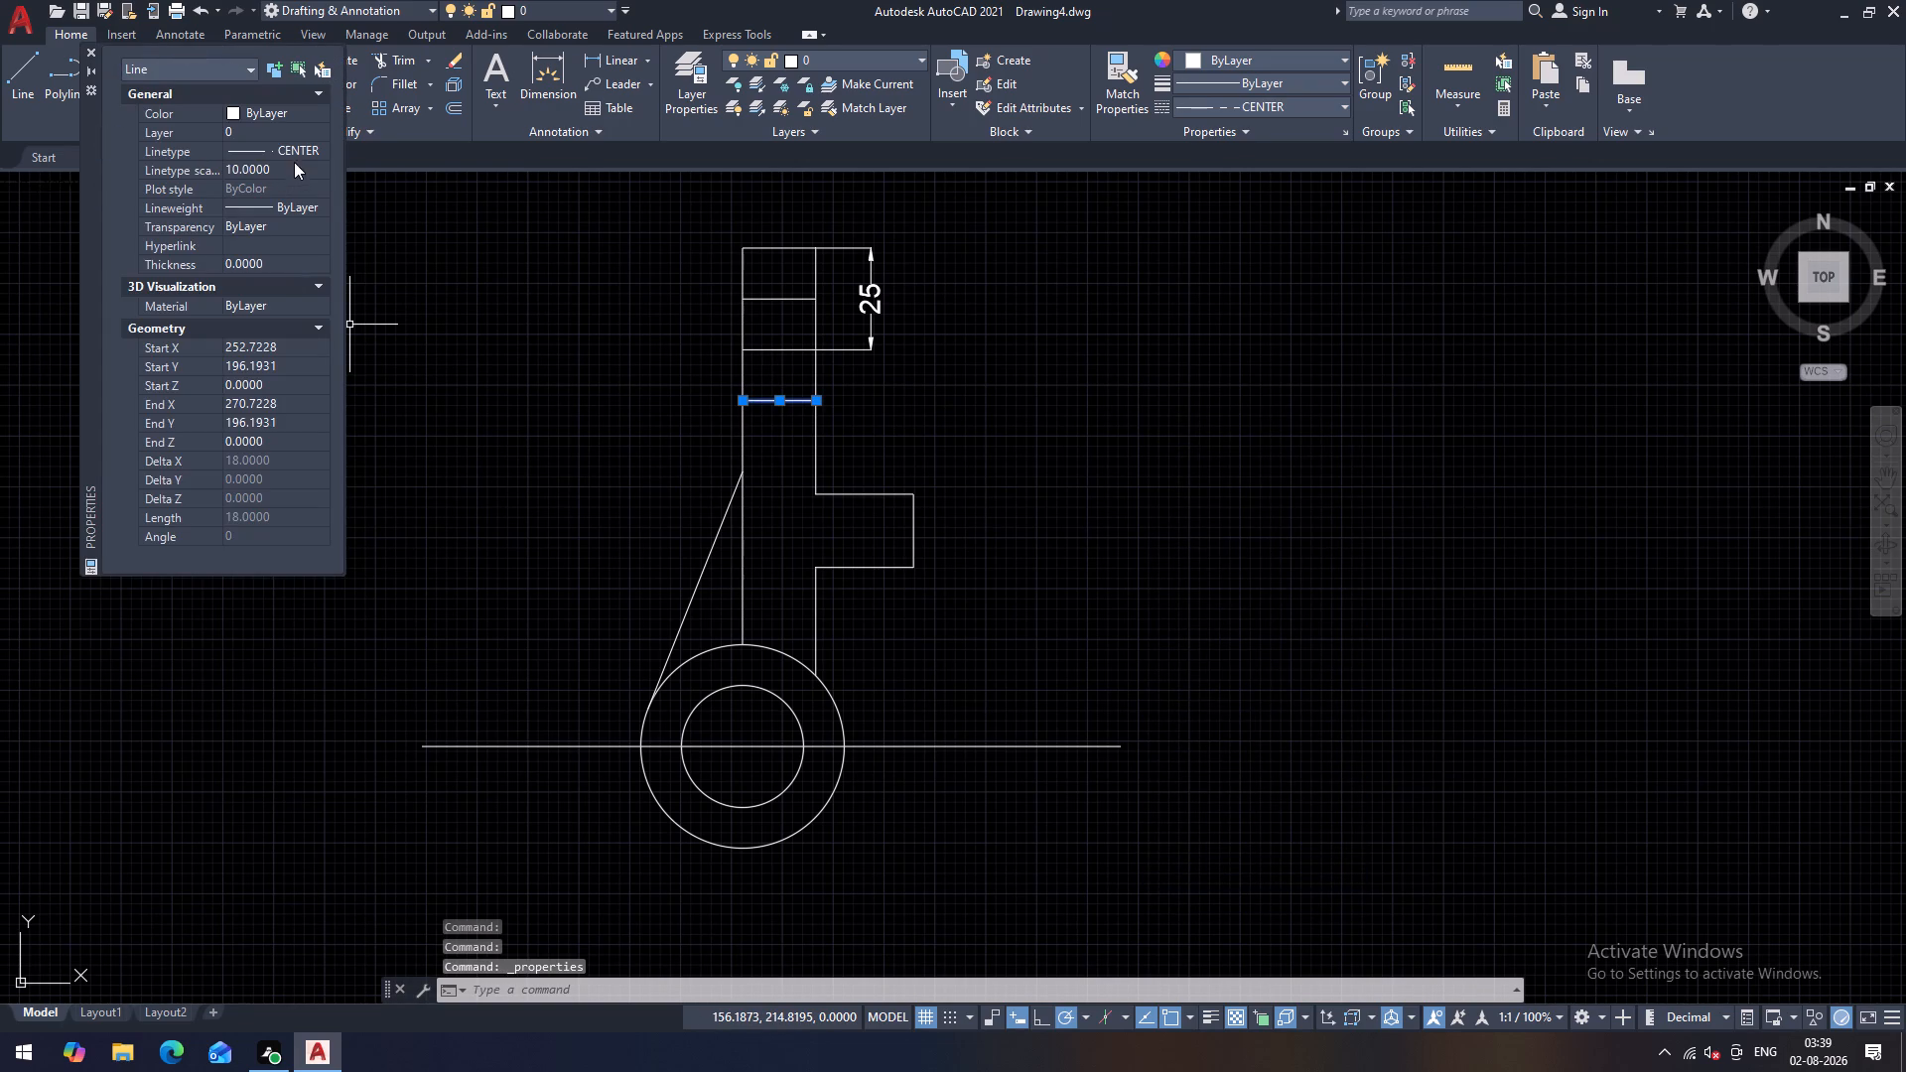
pyautogui.click(304, 150)
pyautogui.click(310, 146)
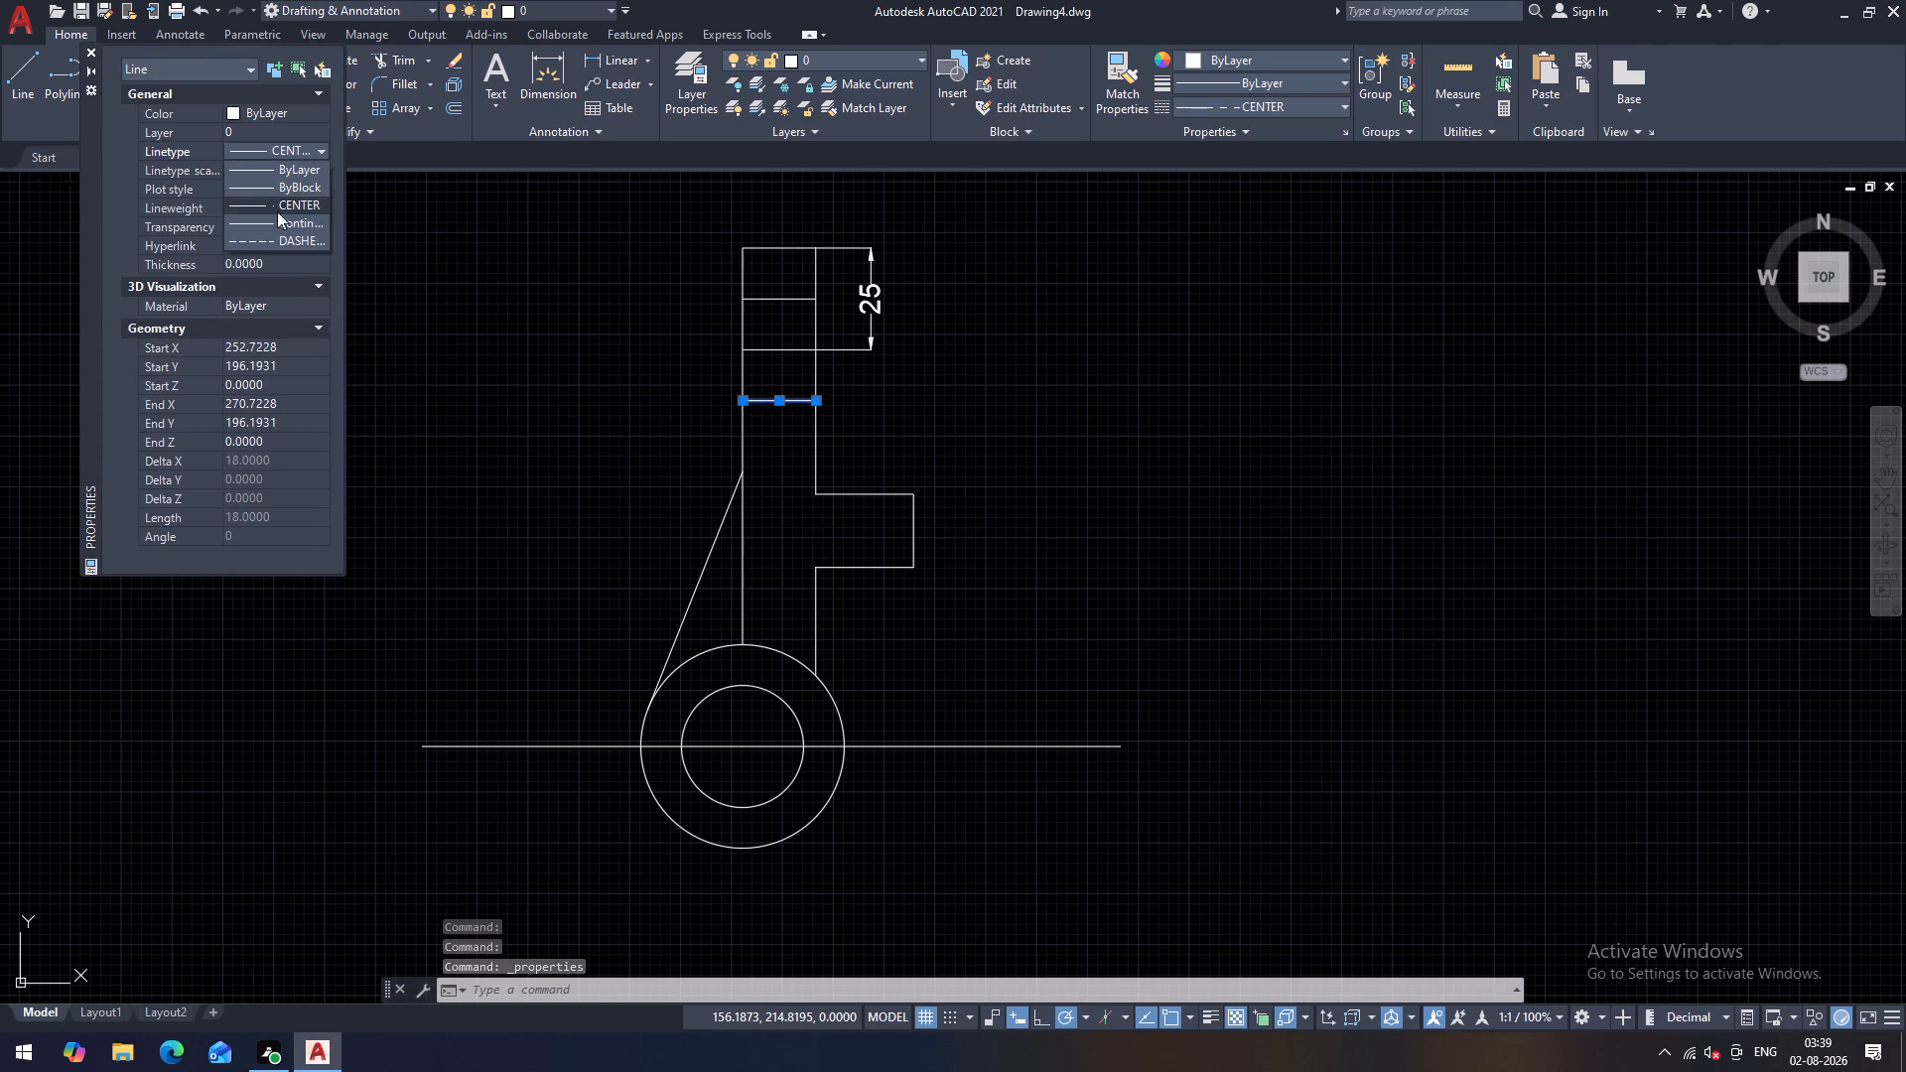
pyautogui.click(271, 237)
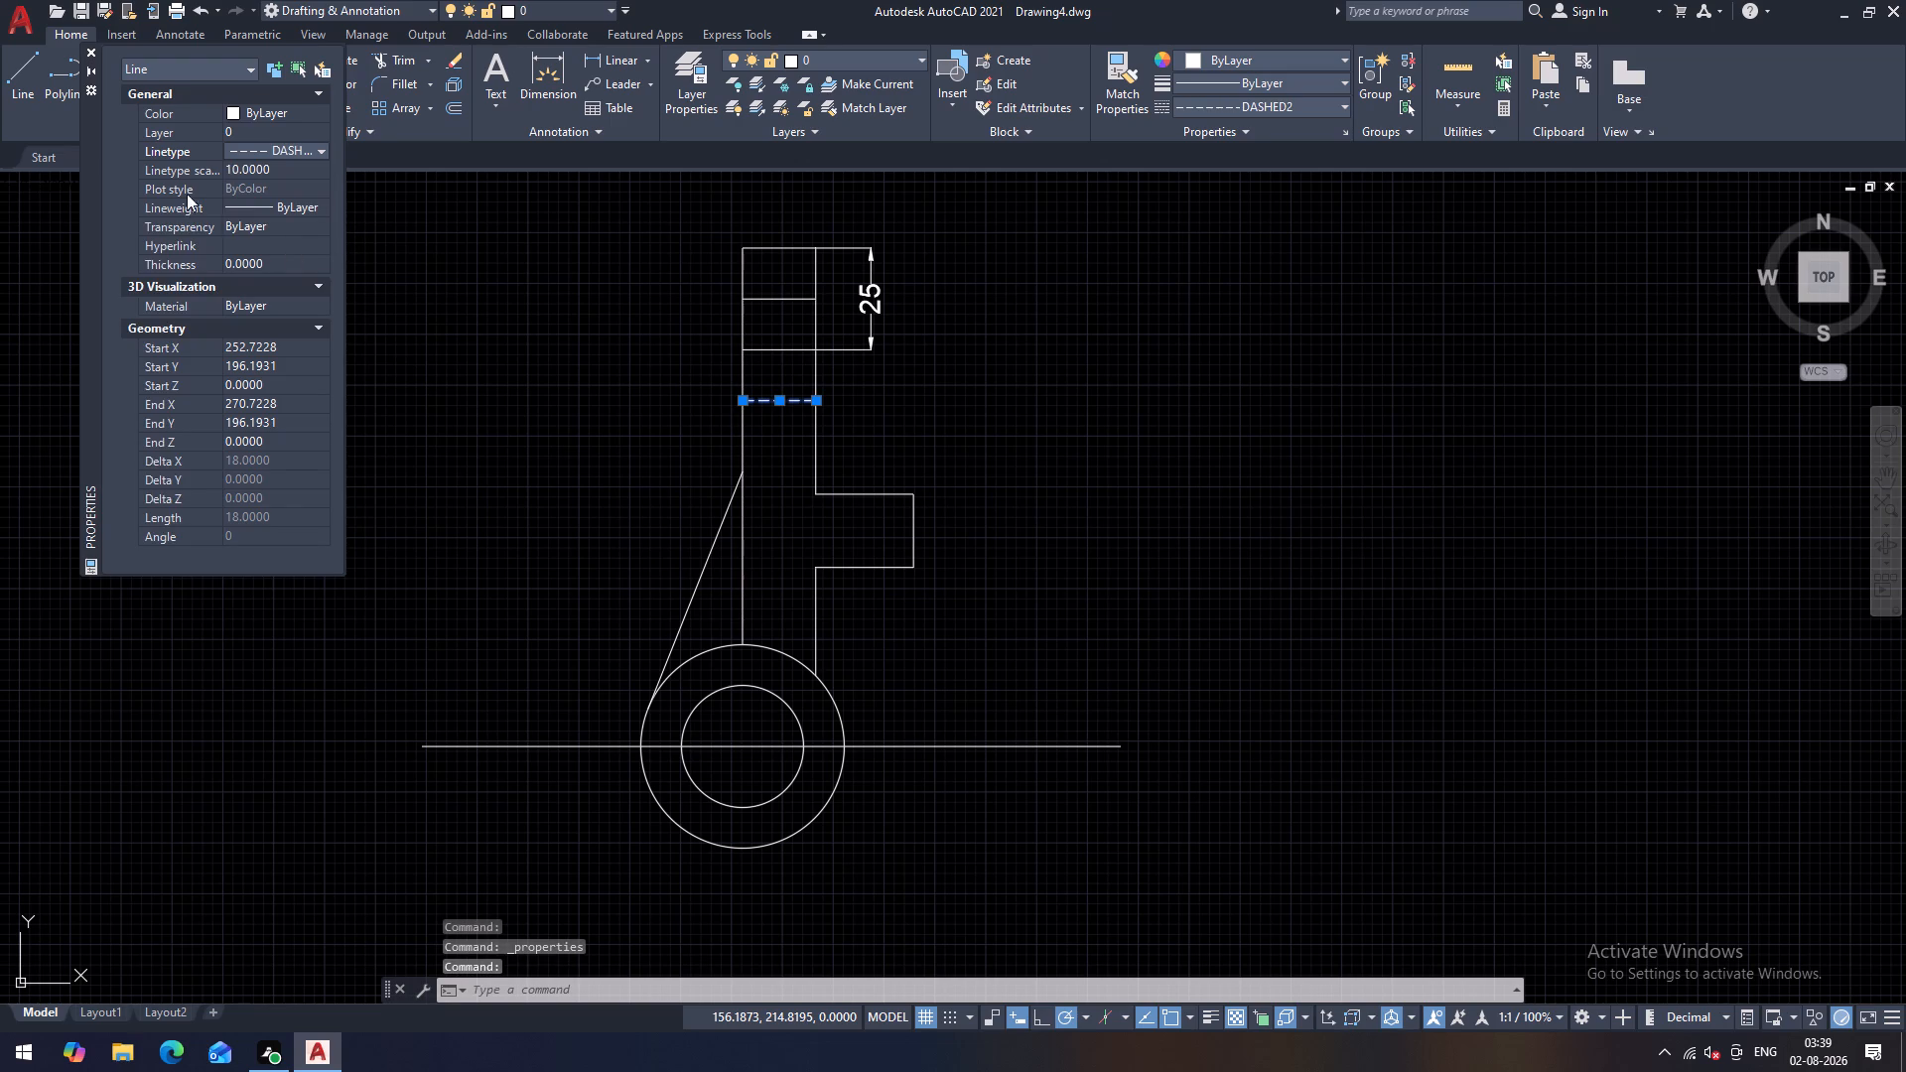
pyautogui.click(84, 50)
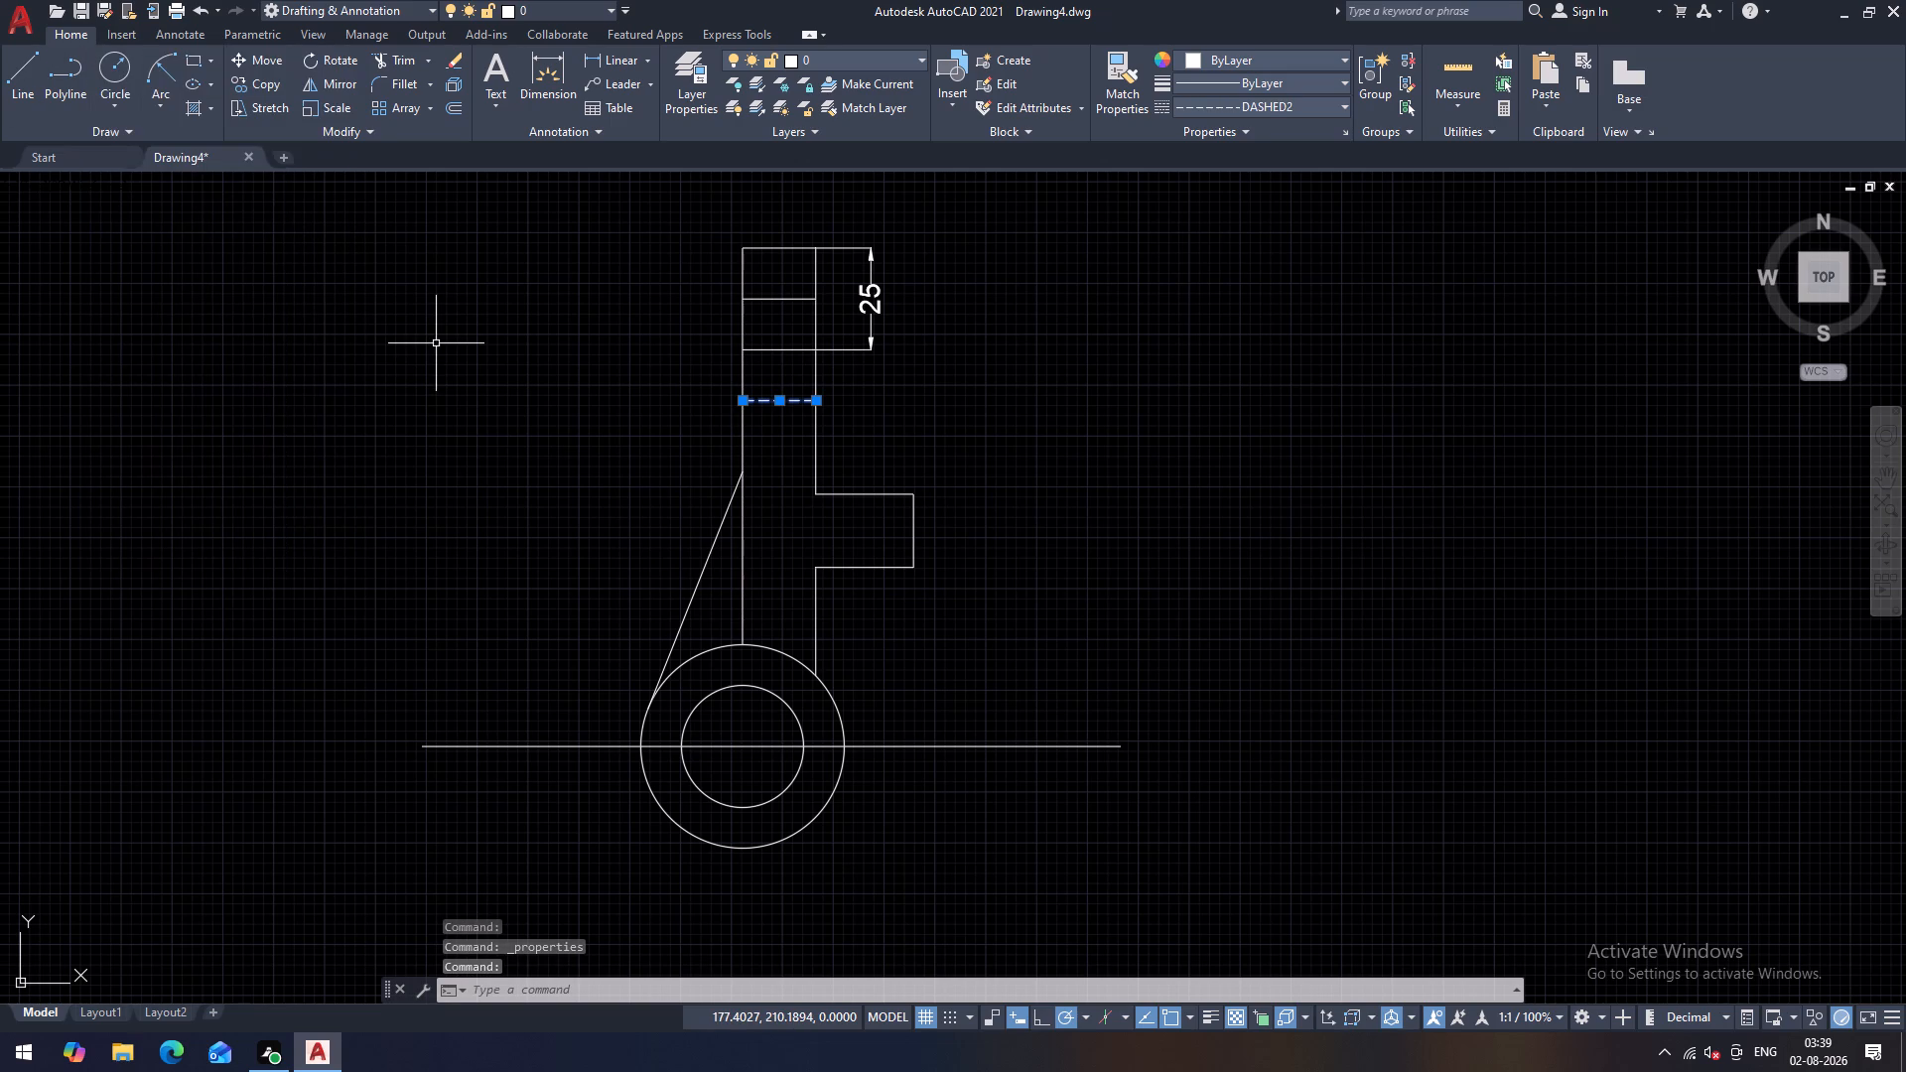
pyautogui.press('Escape')
# Match the dashed line's properties onto the second horizontal line from the top.
pyautogui.write('ma')
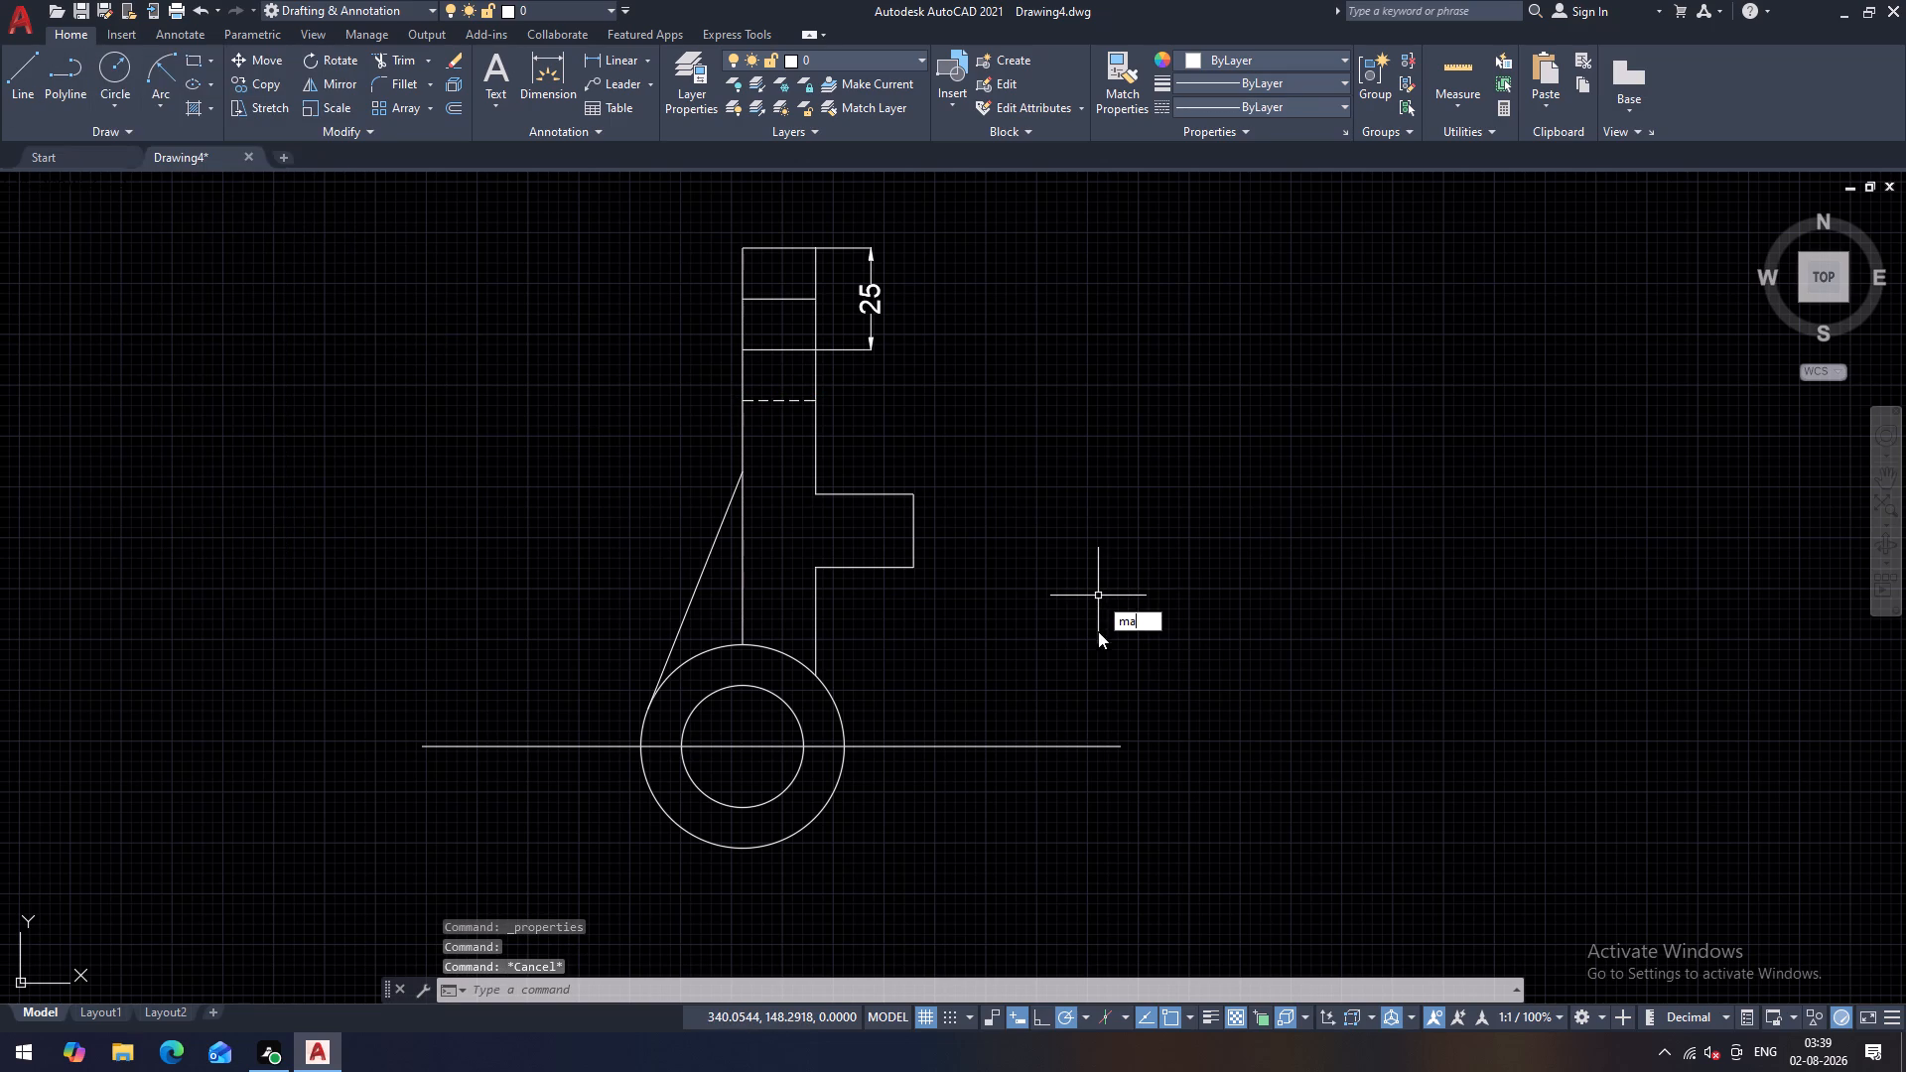
pyautogui.press('space')
pyautogui.click(789, 399)
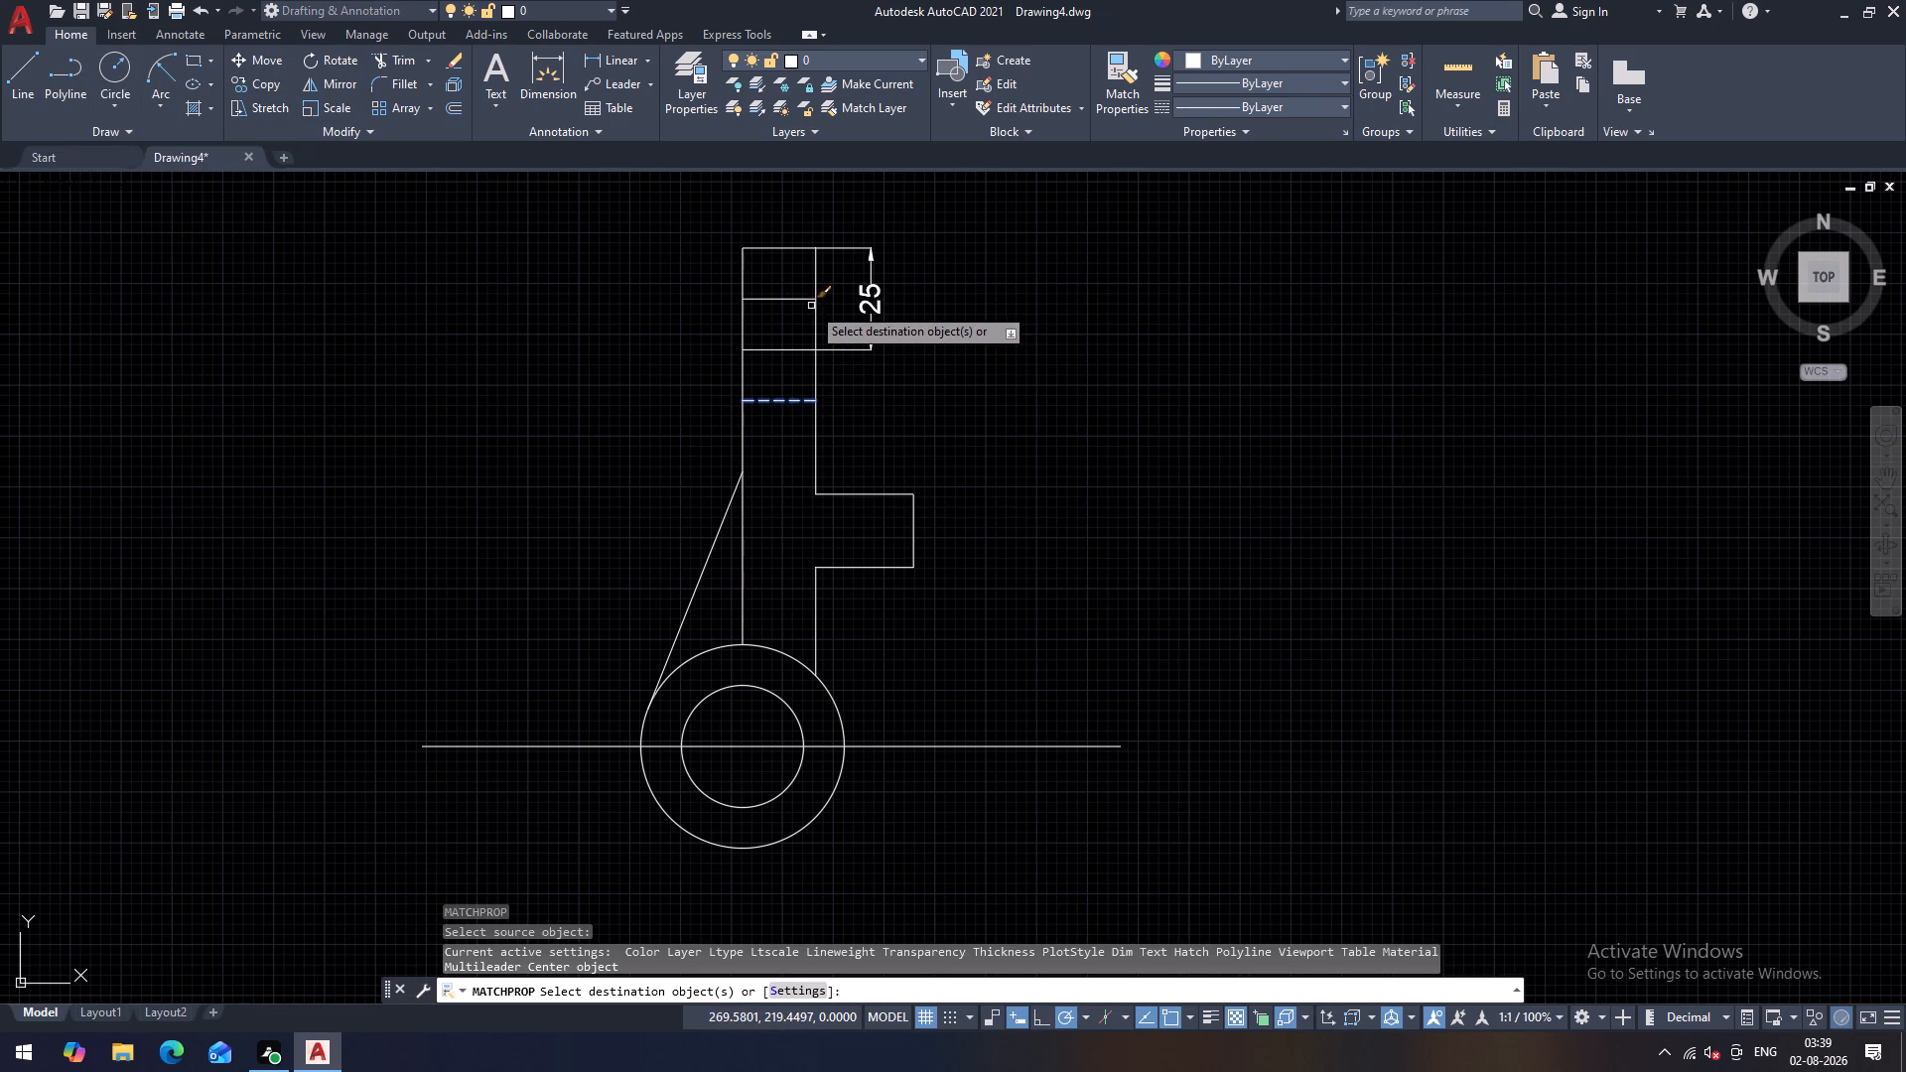
pyautogui.click(786, 300)
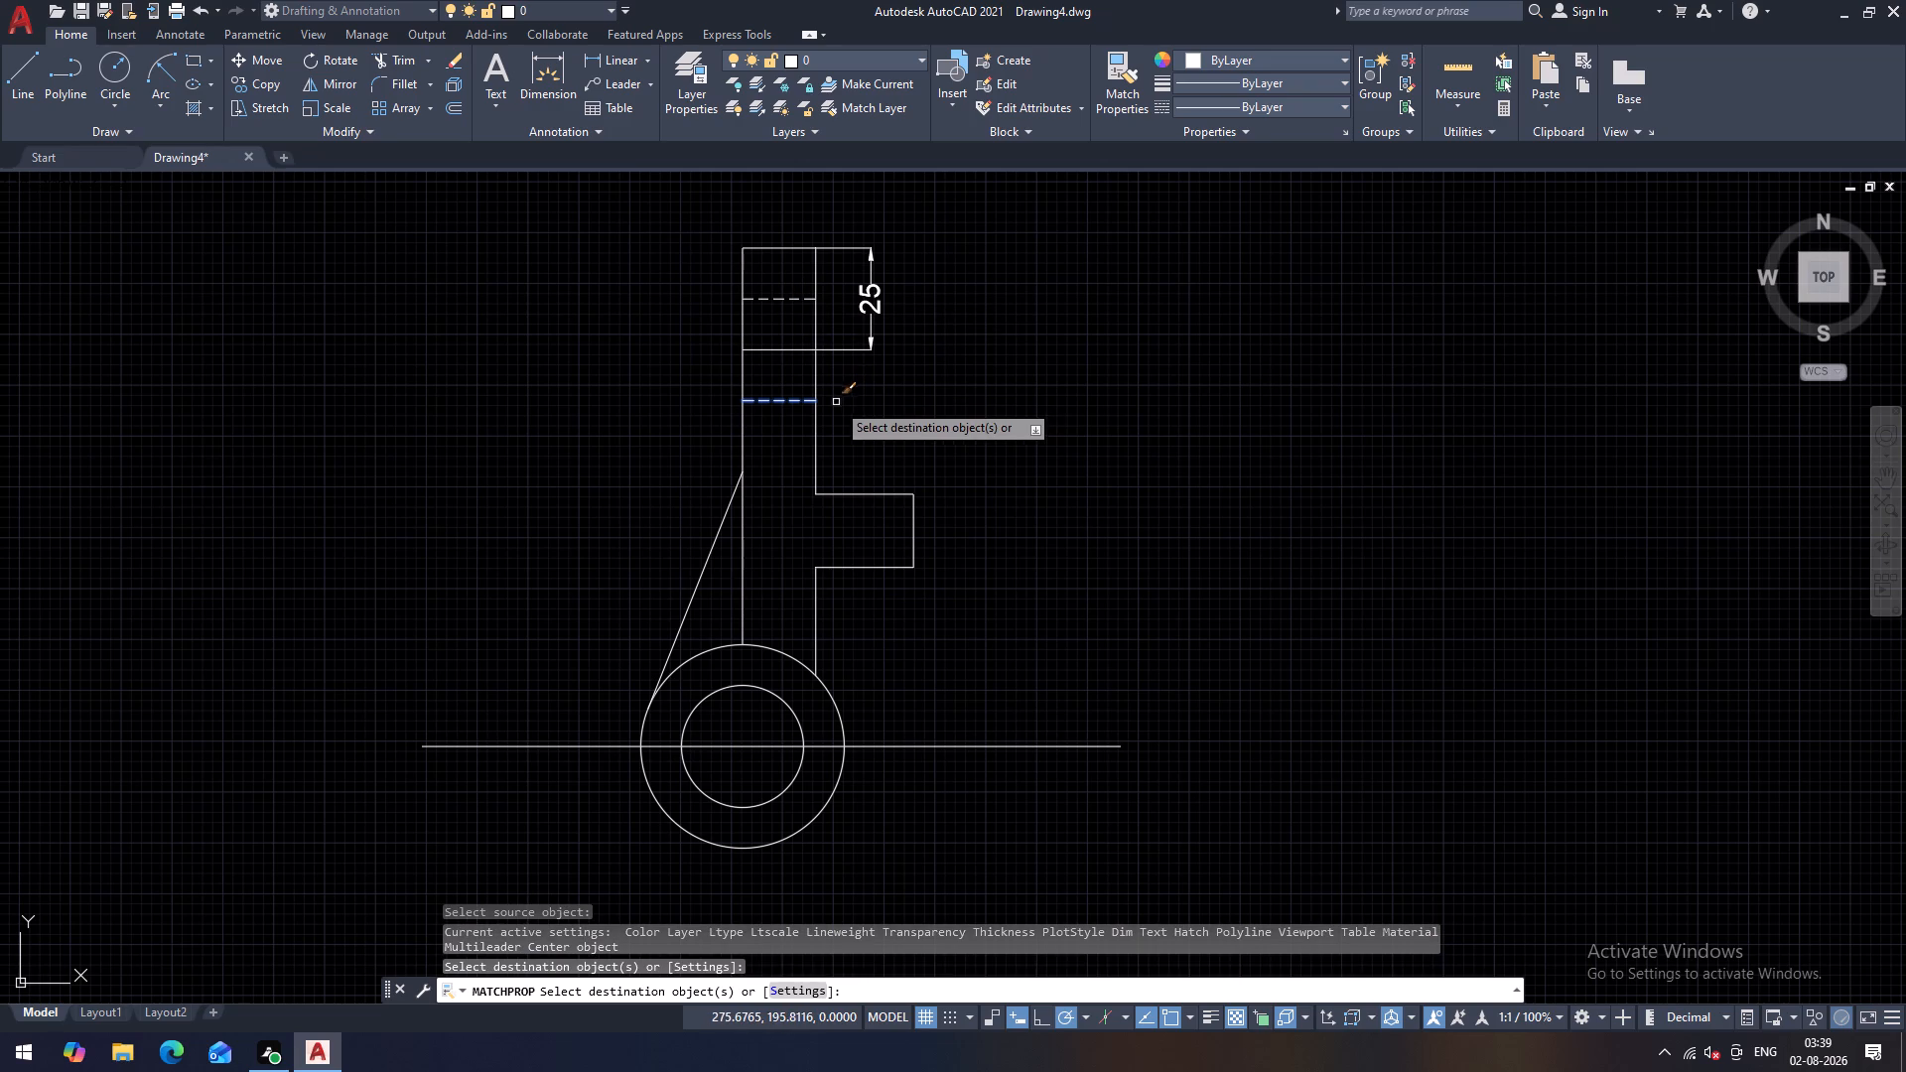
pyautogui.press('Escape')
pyautogui.press('Escape')
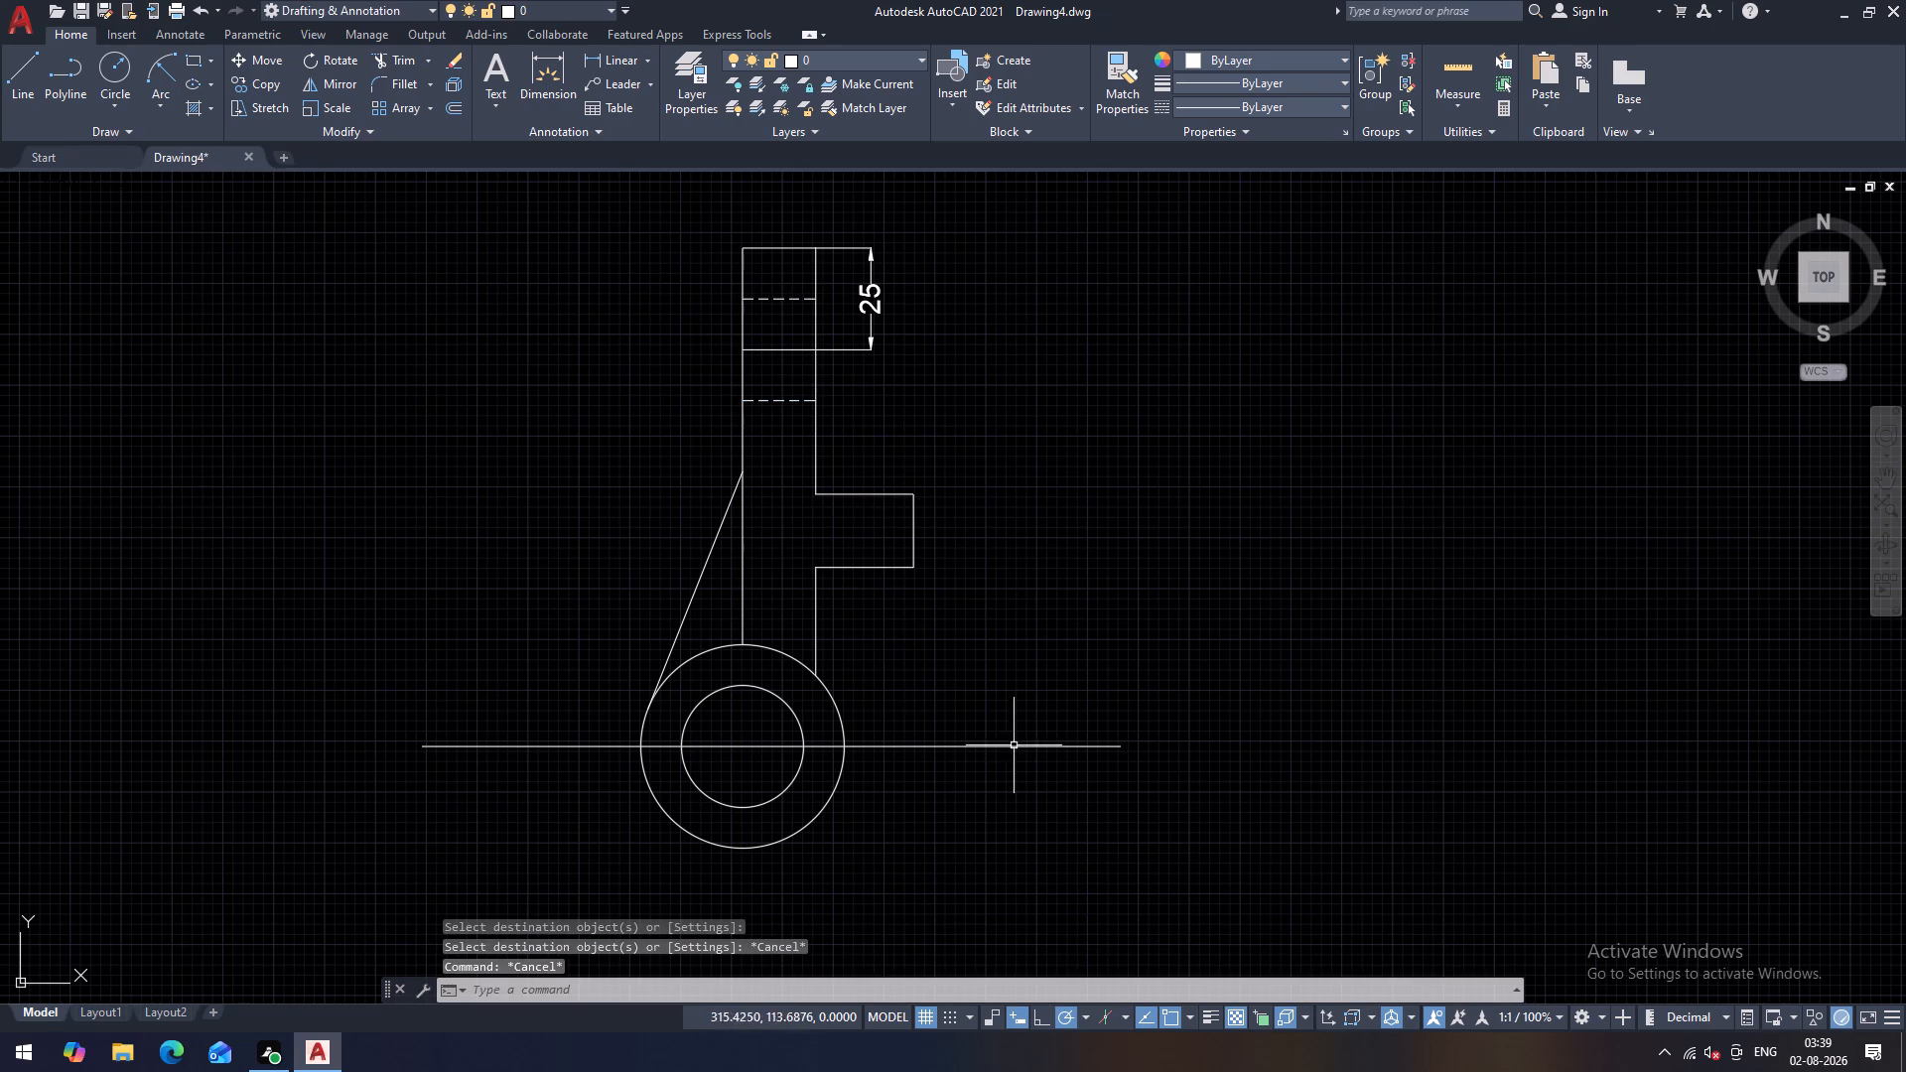
# Set the third horizontal line's linetype scale to 5, keeping the CENTER linetype.
pyautogui.click(772, 350)
pyautogui.rightClick(1158, 361)
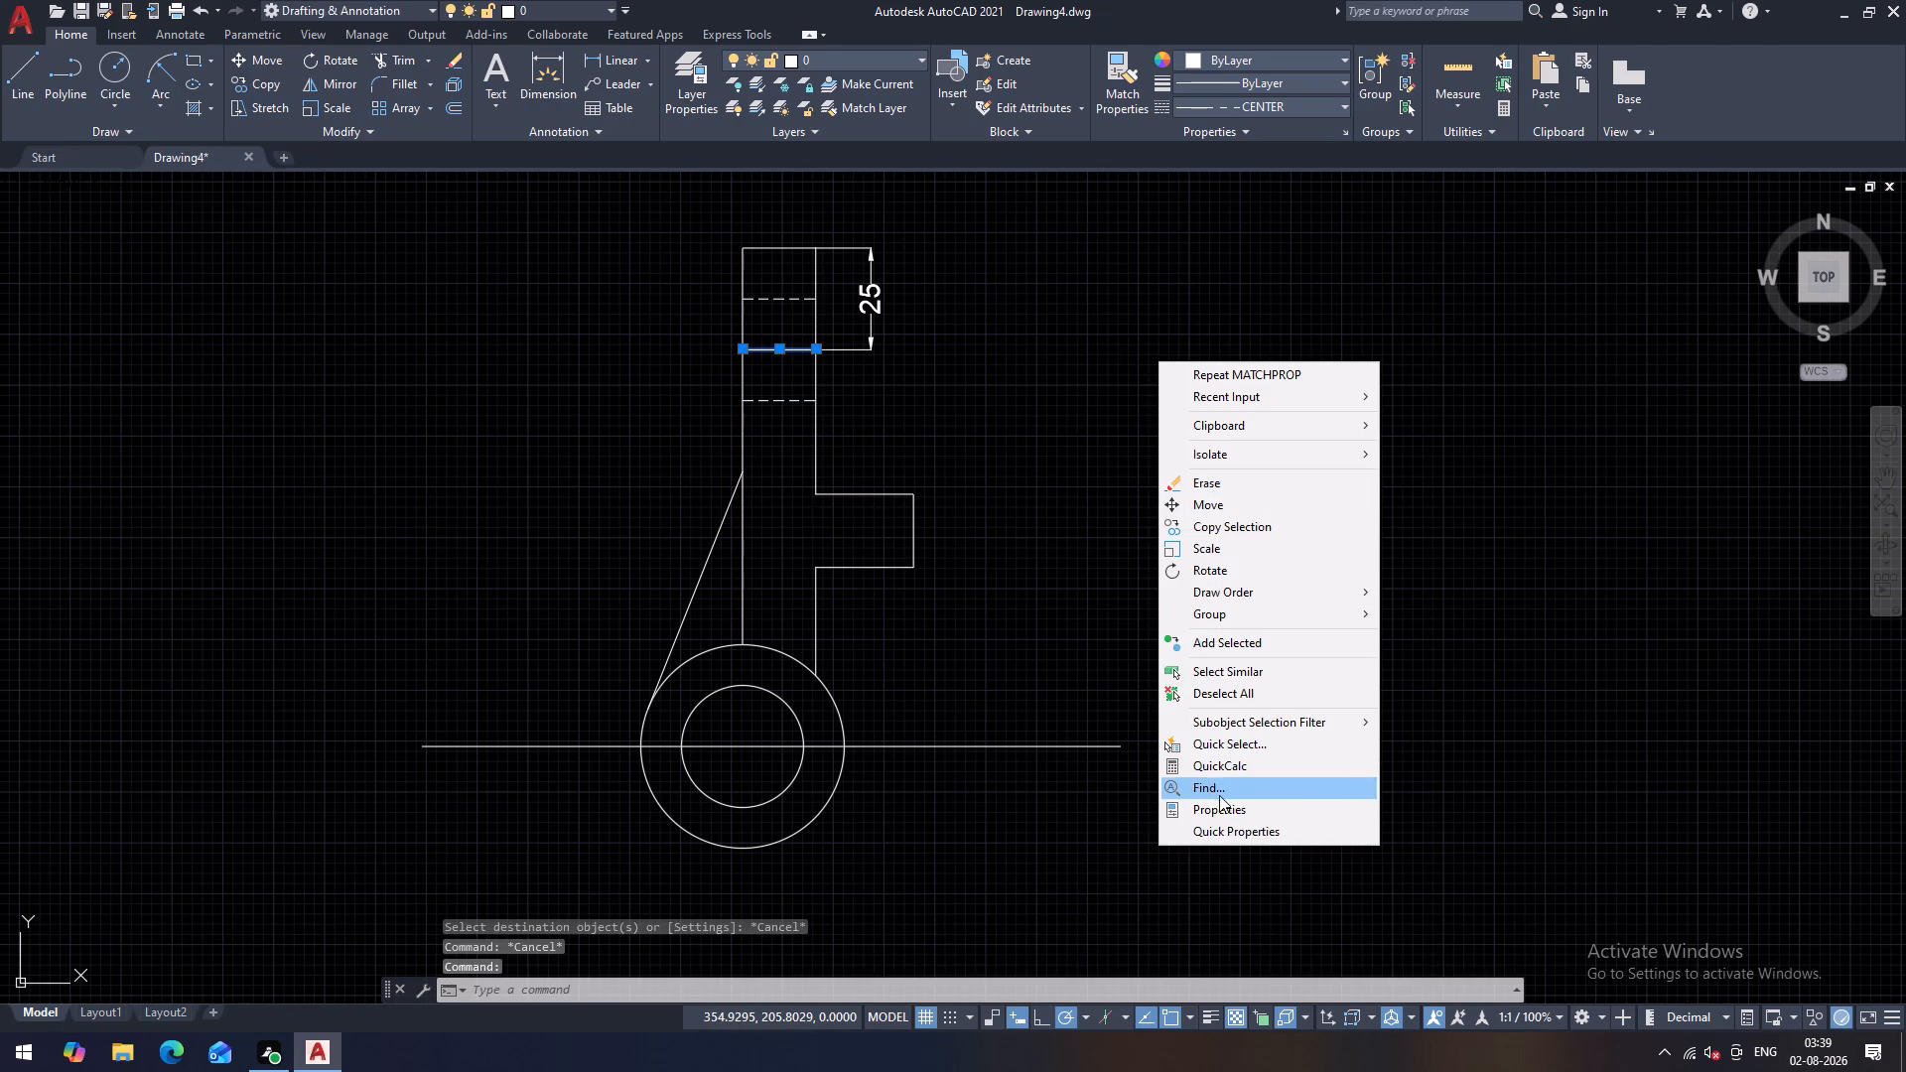
pyautogui.click(1210, 805)
pyautogui.click(281, 143)
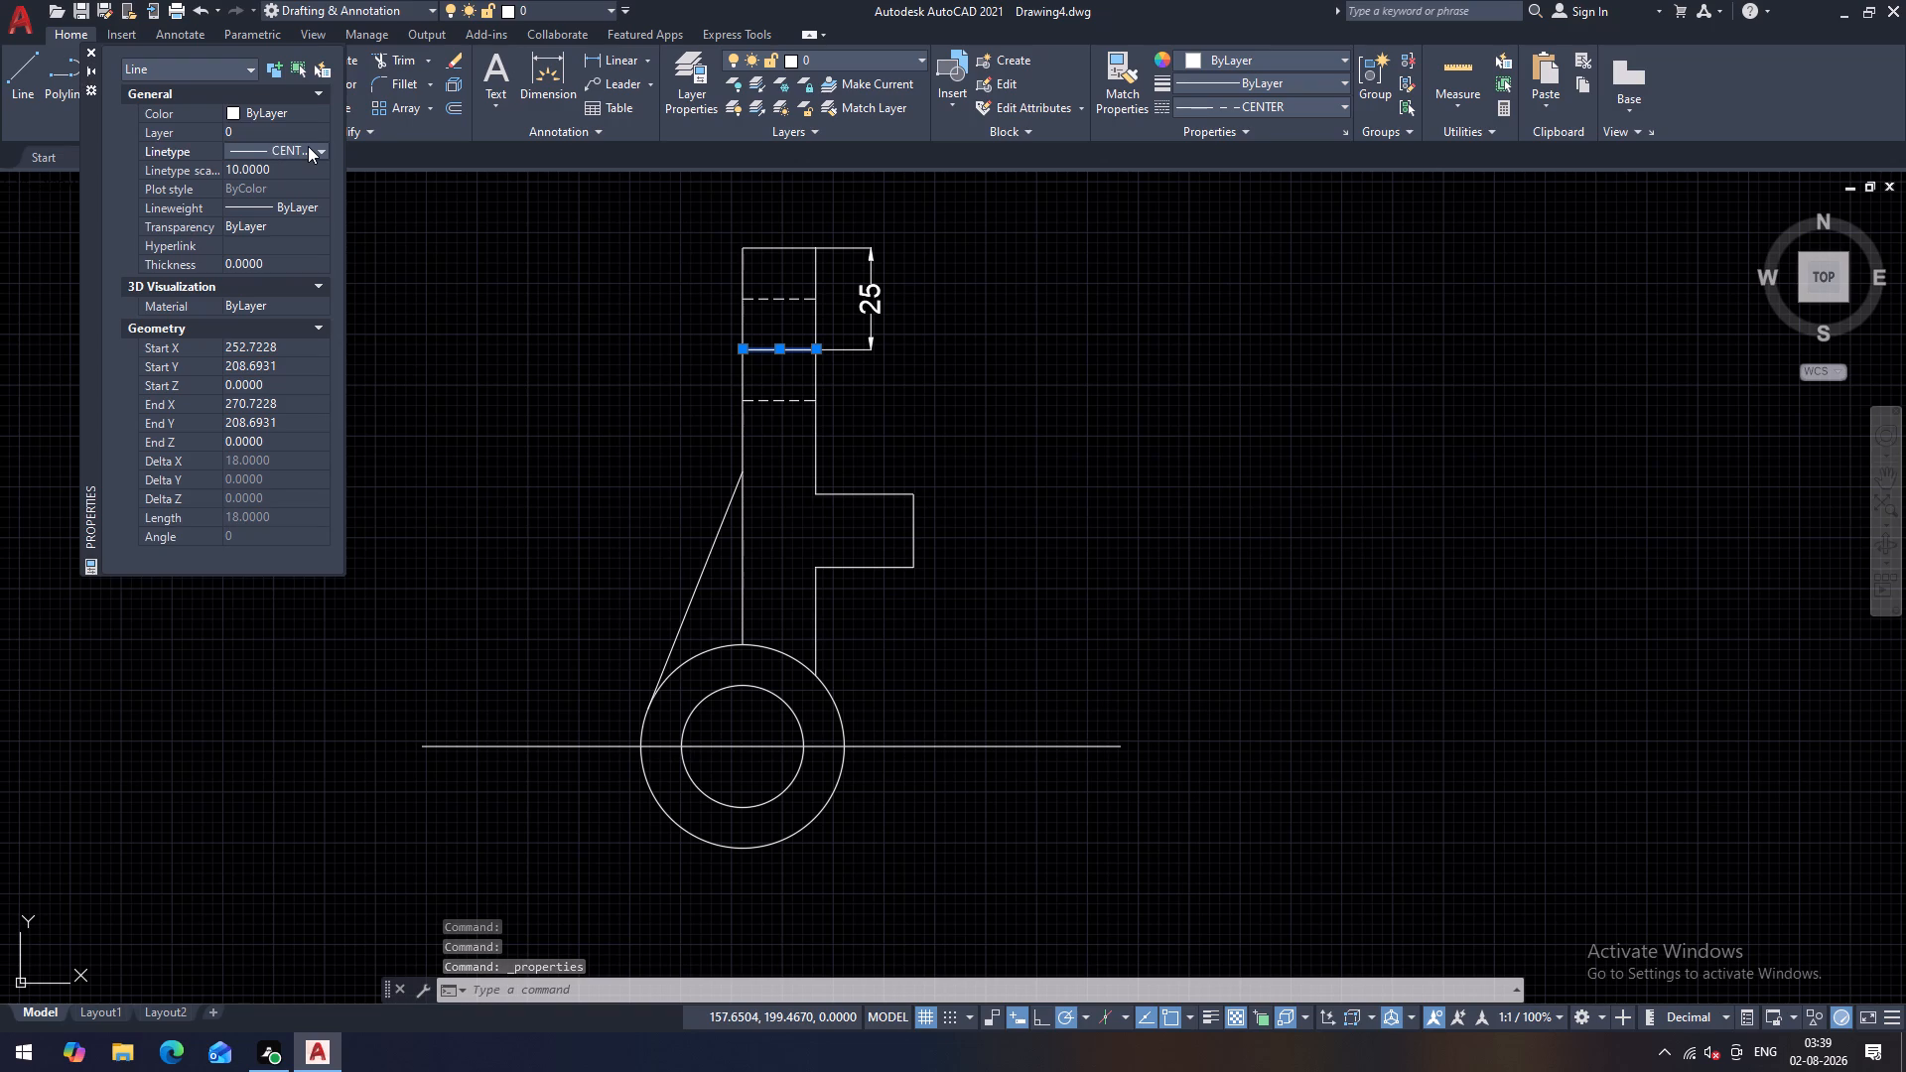
pyautogui.click(314, 146)
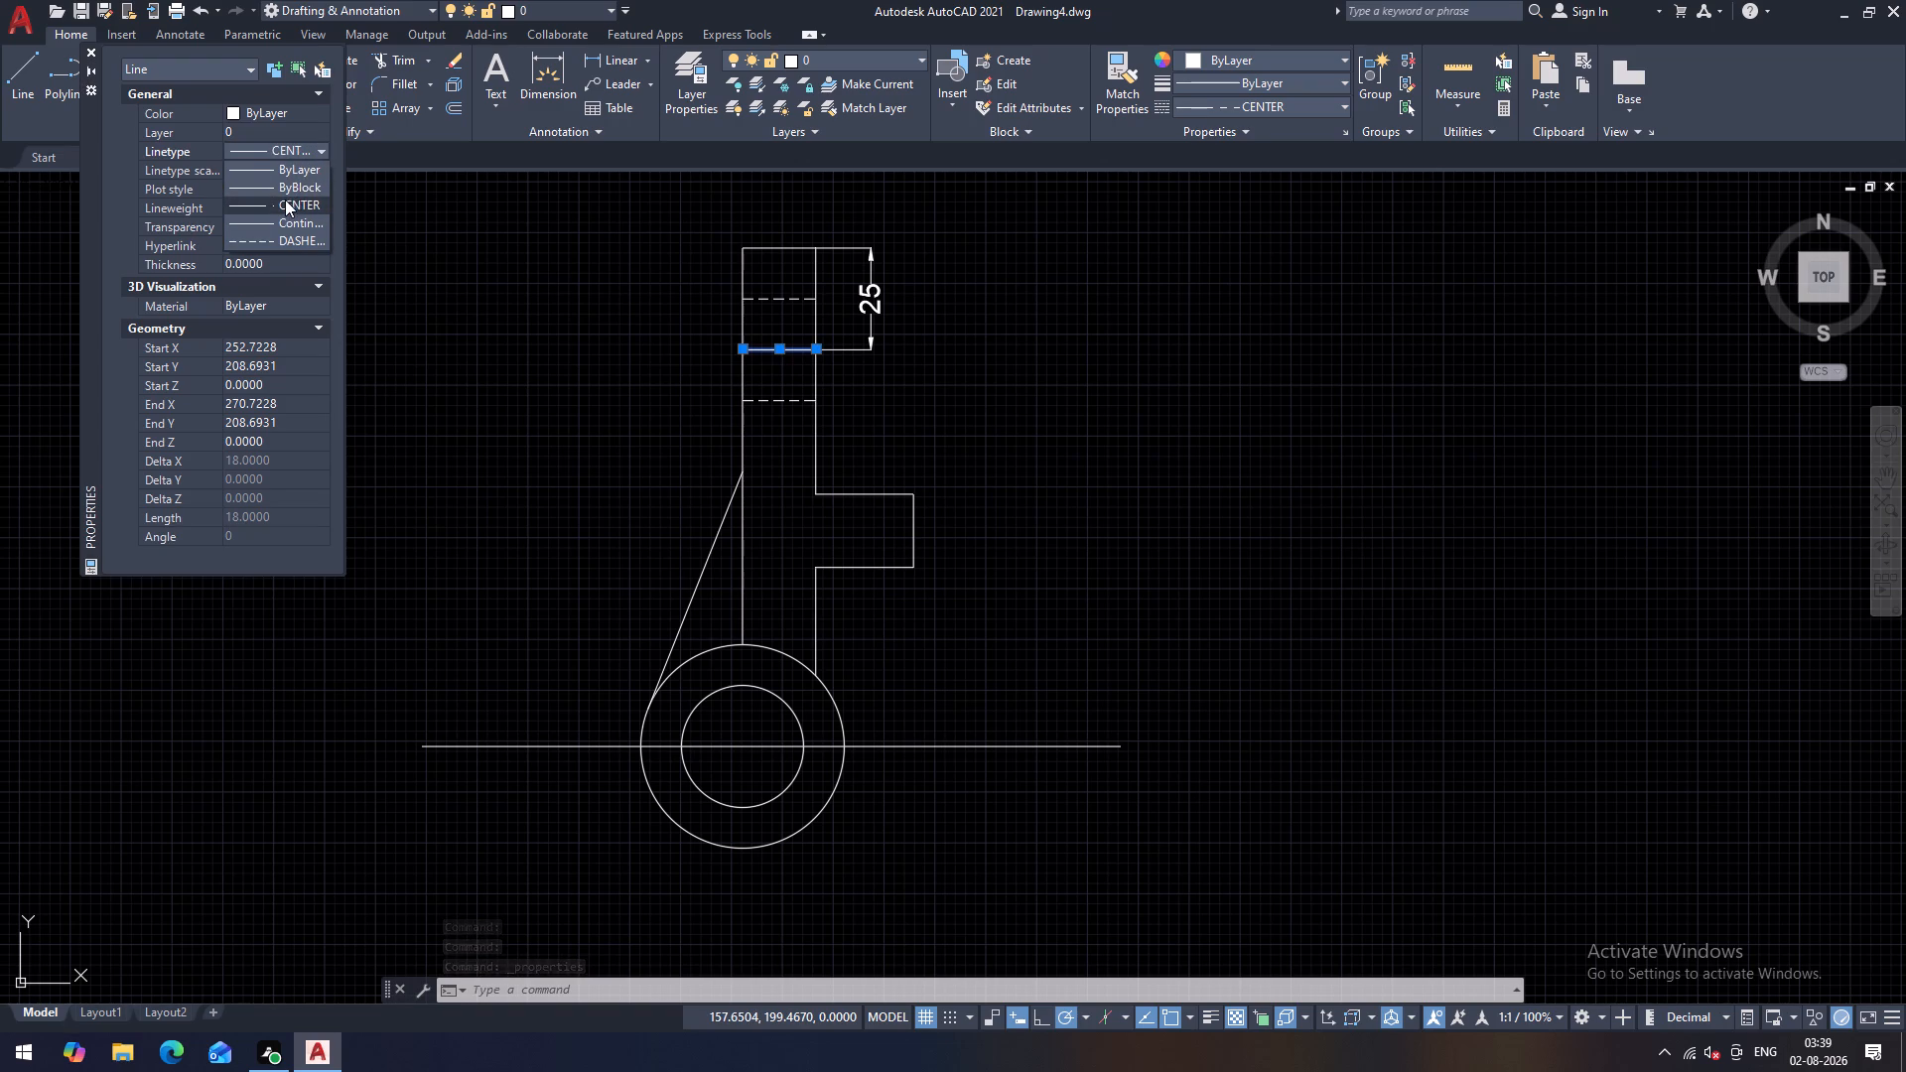
pyautogui.click(283, 201)
pyautogui.click(275, 165)
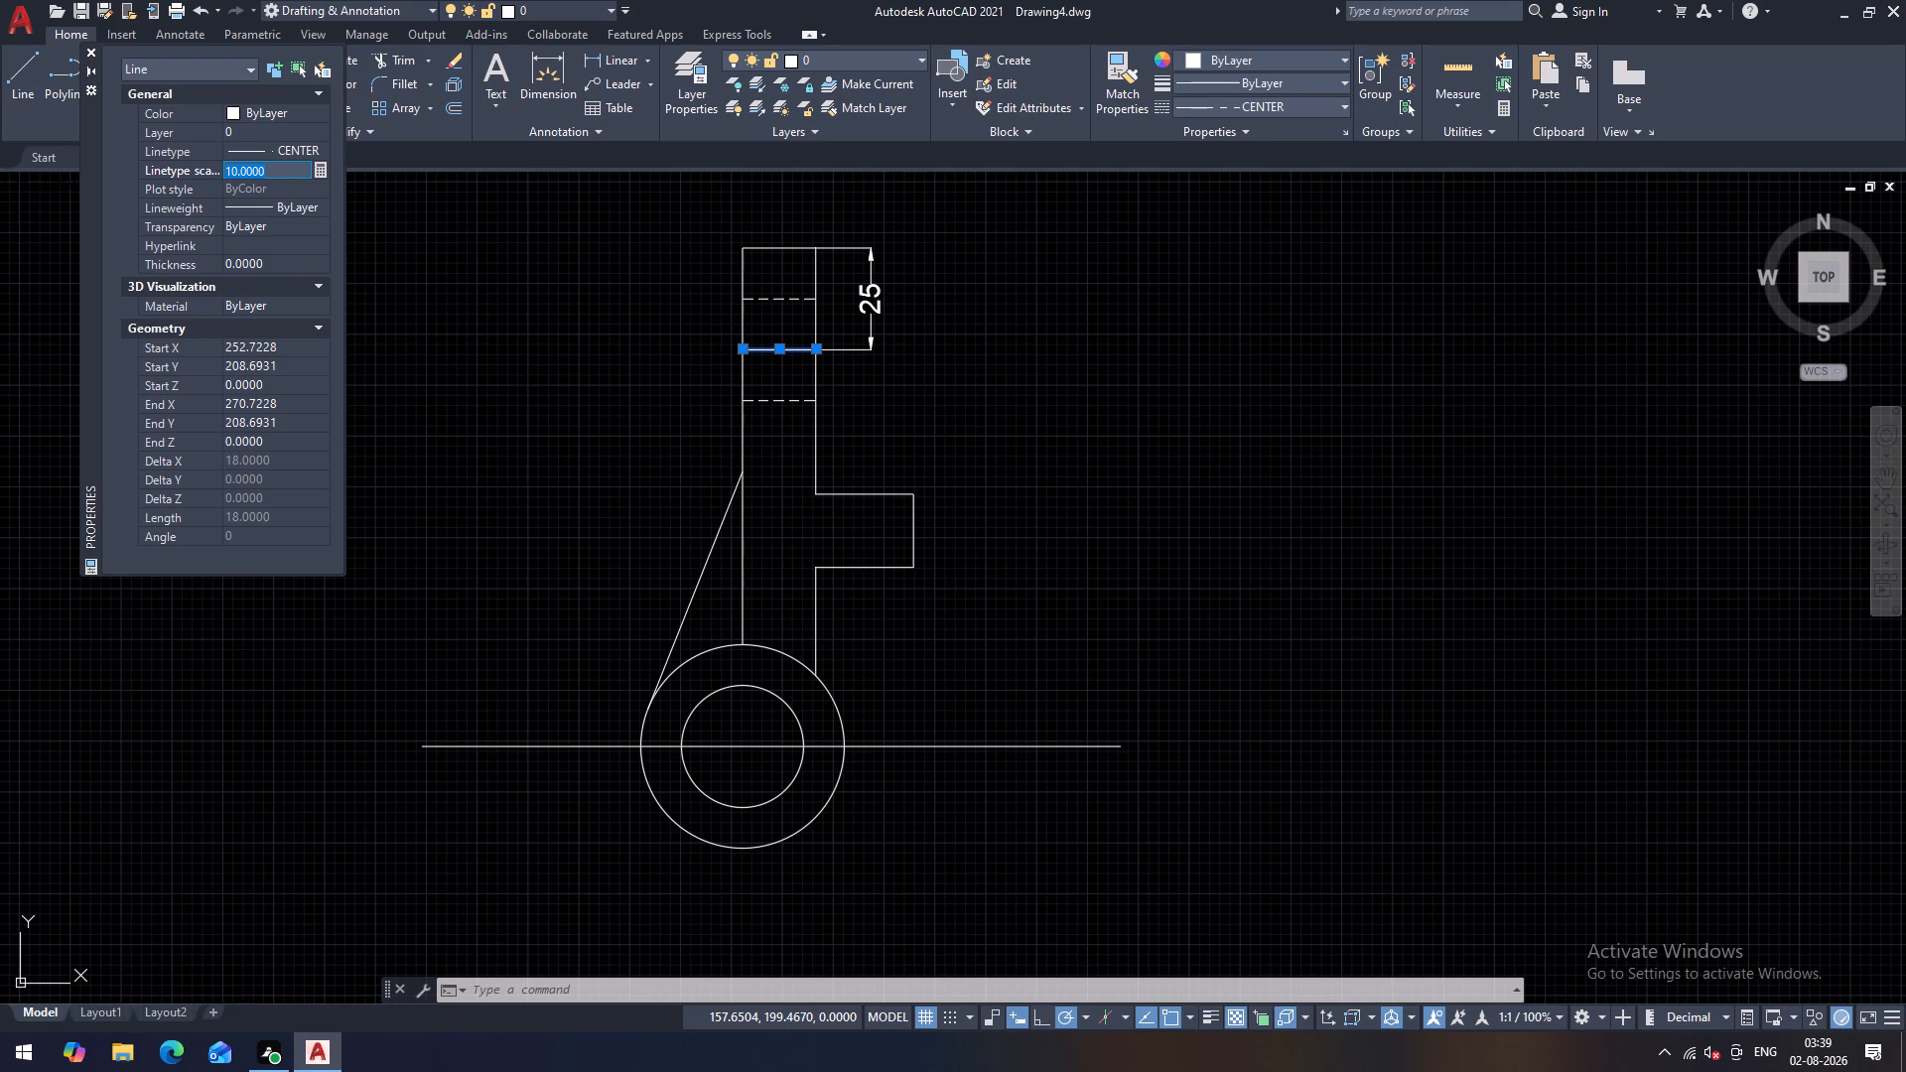
pyautogui.press('5')
pyautogui.press('Return')
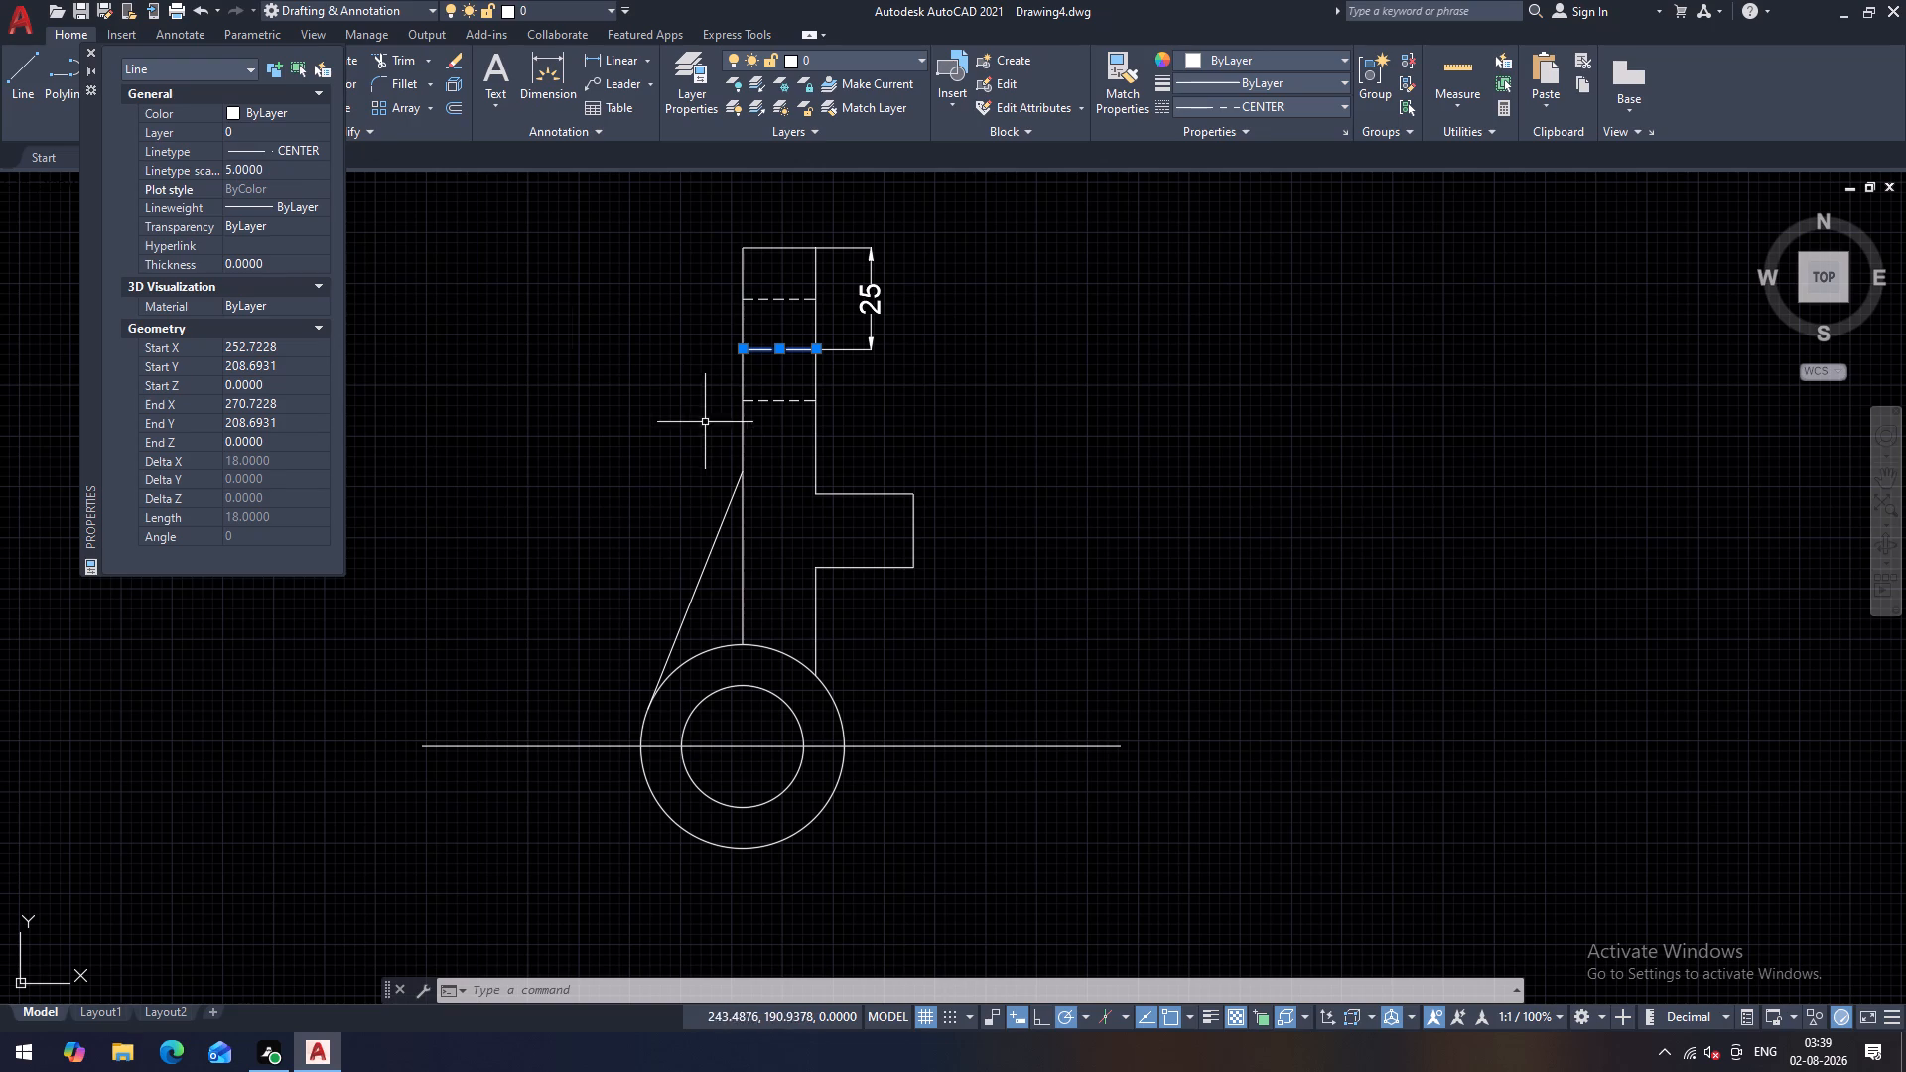
pyautogui.click(88, 51)
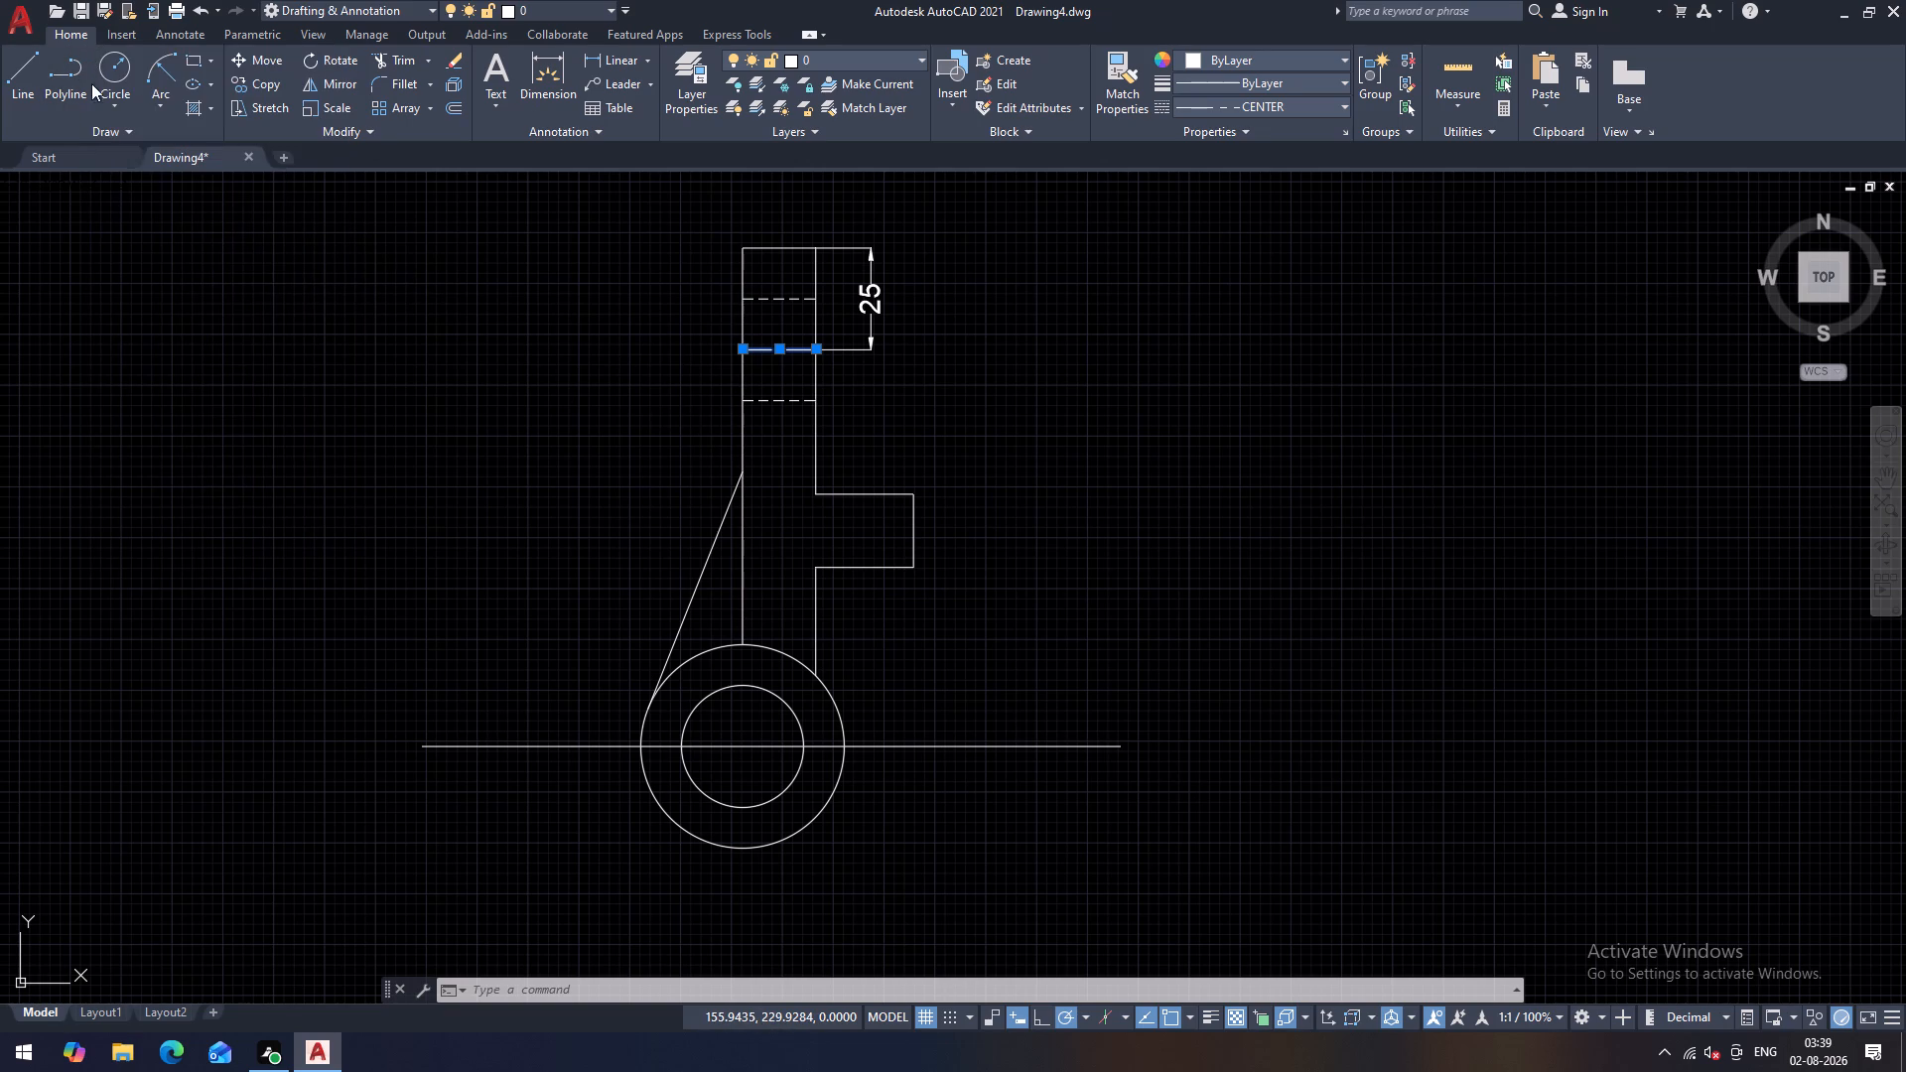
pyautogui.press('Escape')
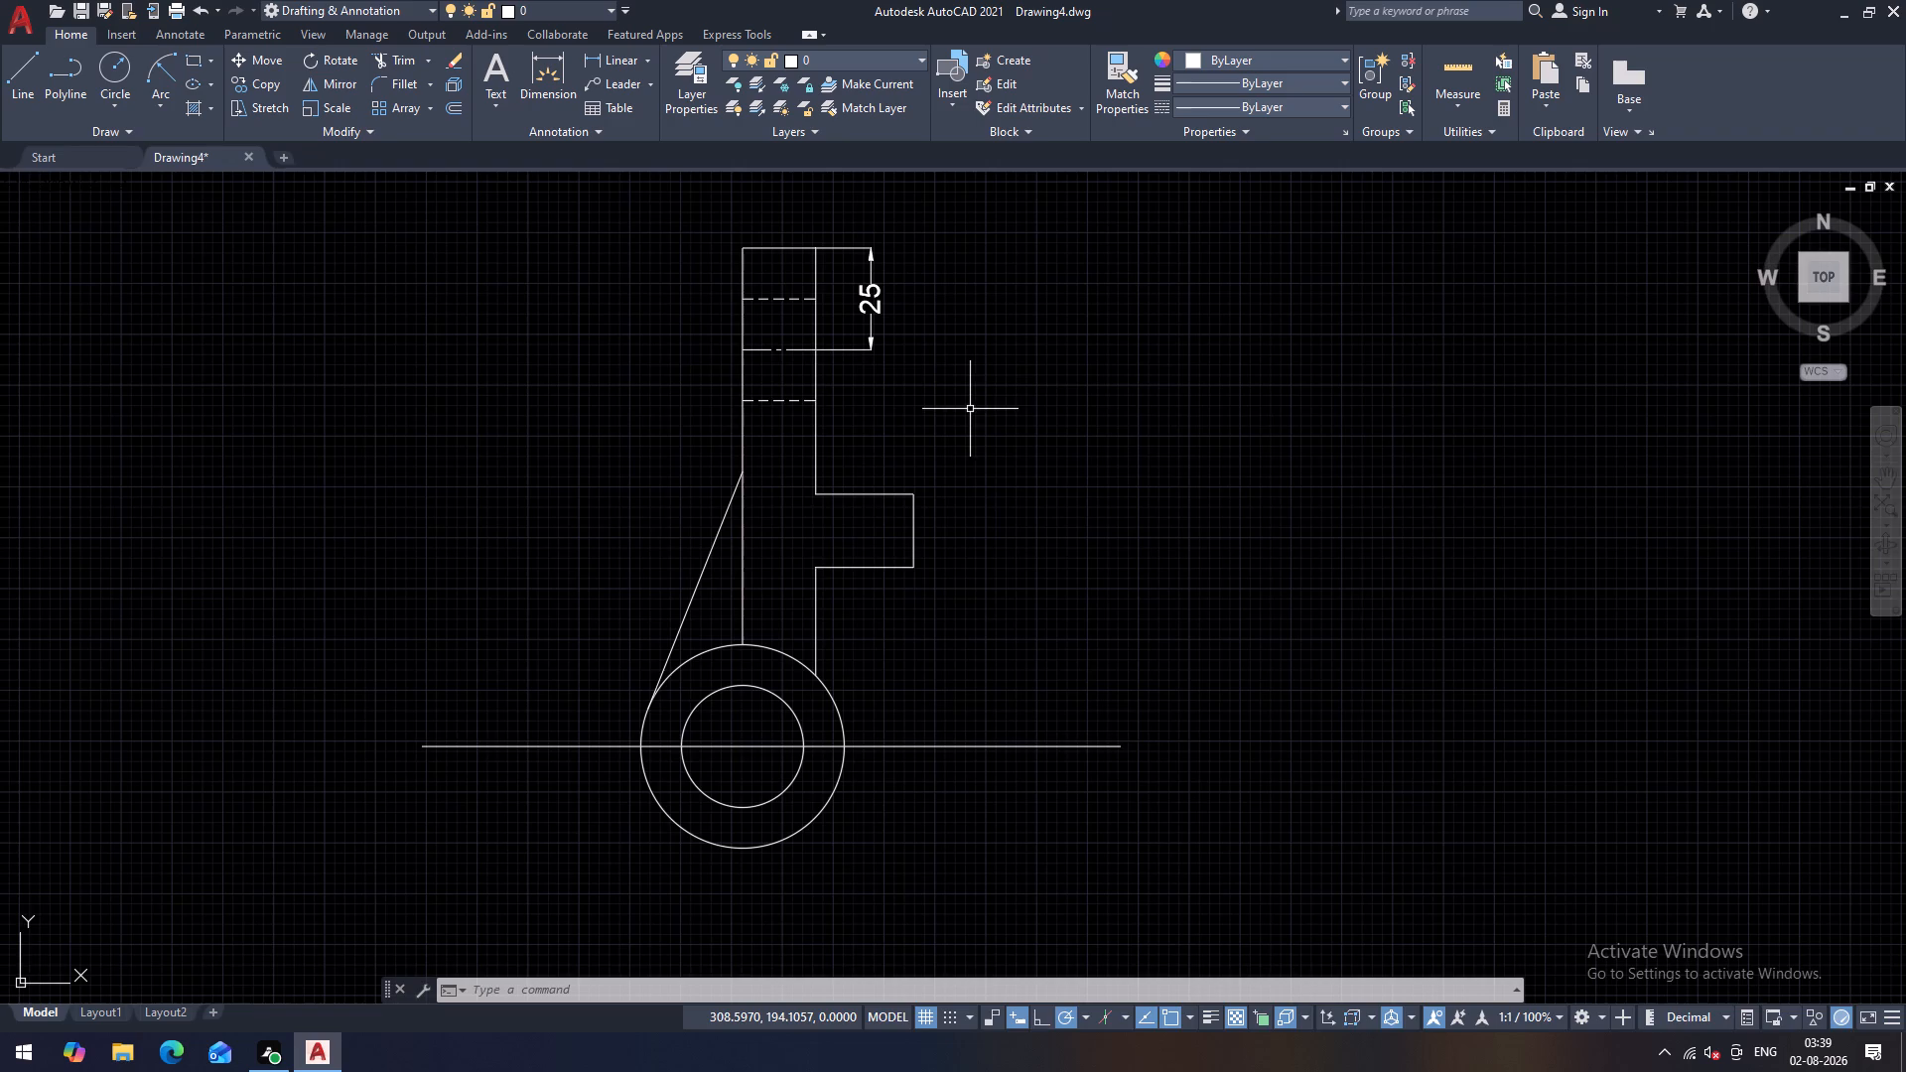
# Delete the long horizontal construction line running through the centre of the two circles.
pyautogui.moveTo(970, 409); pyautogui.dragTo(889, 412, button='middle')
pyautogui.scroll(-1, 815, 413)
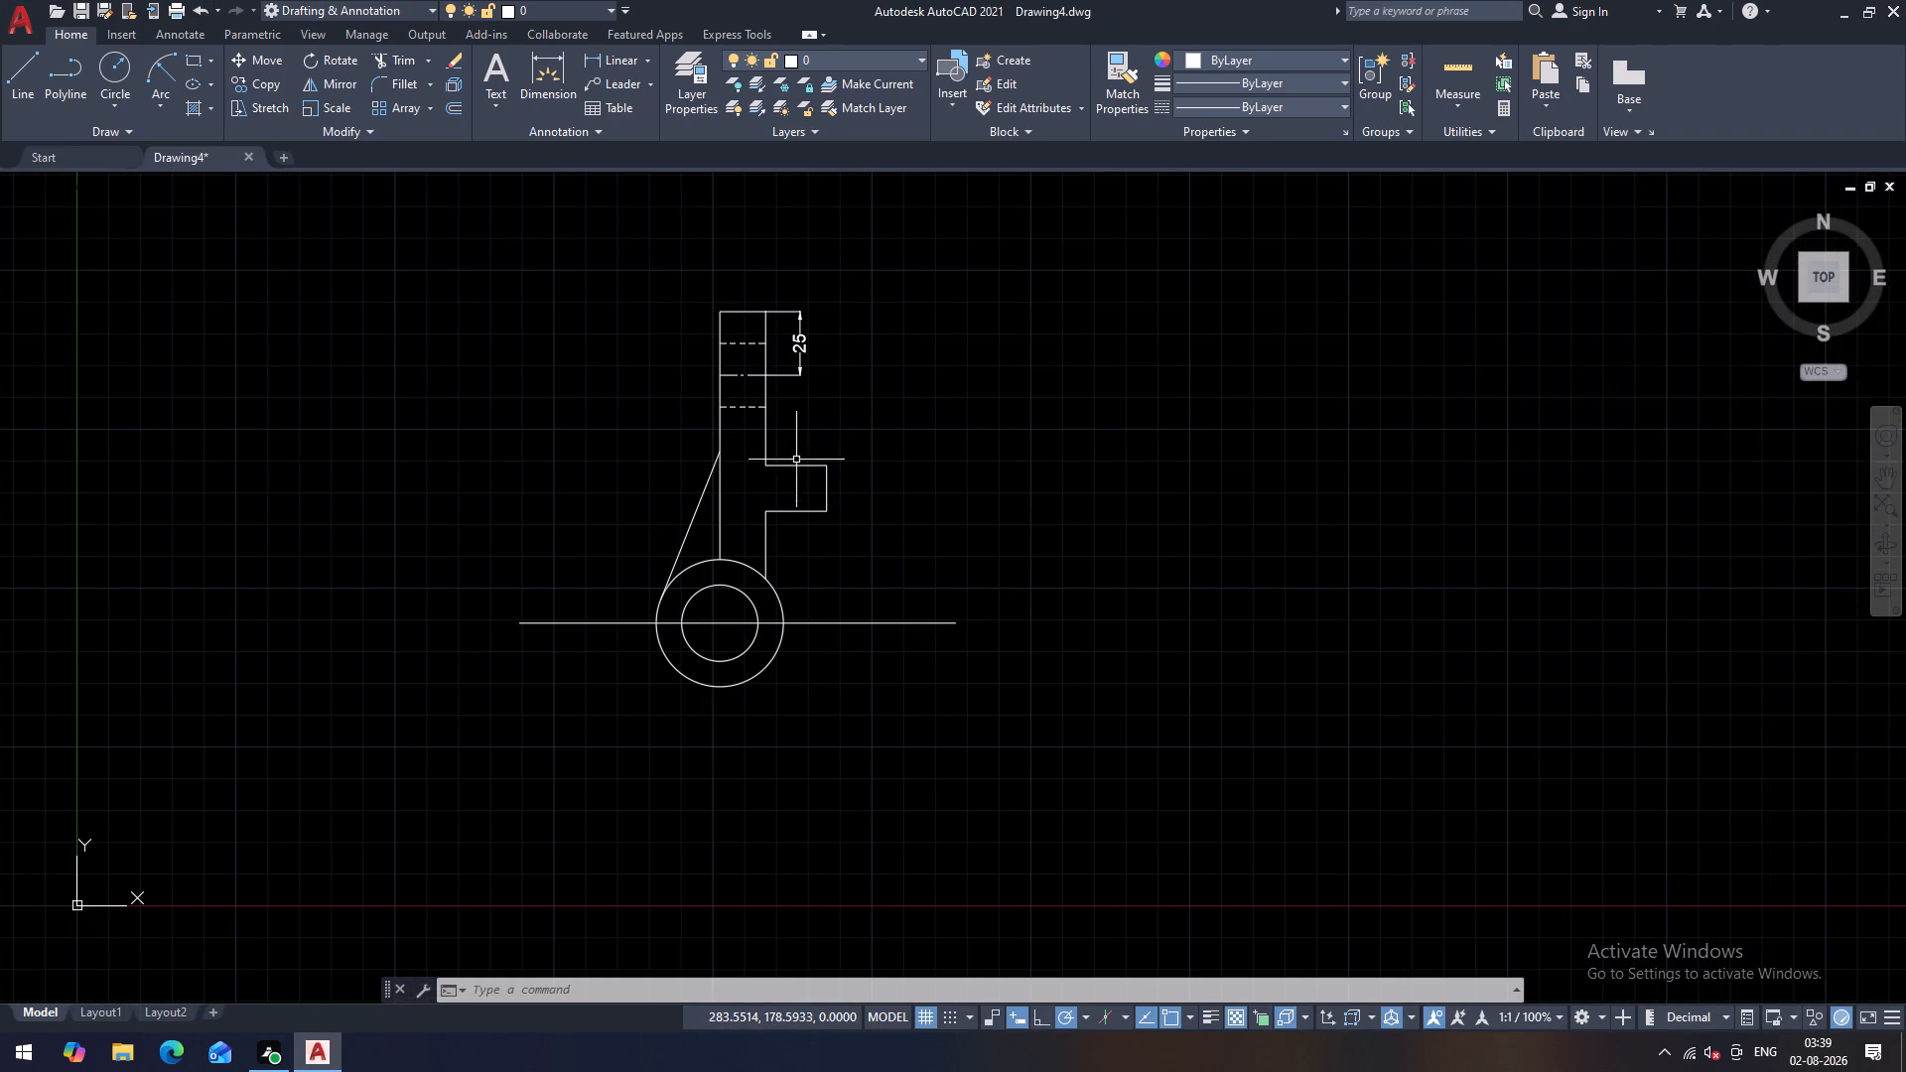
pyautogui.scroll(1, 669, 459)
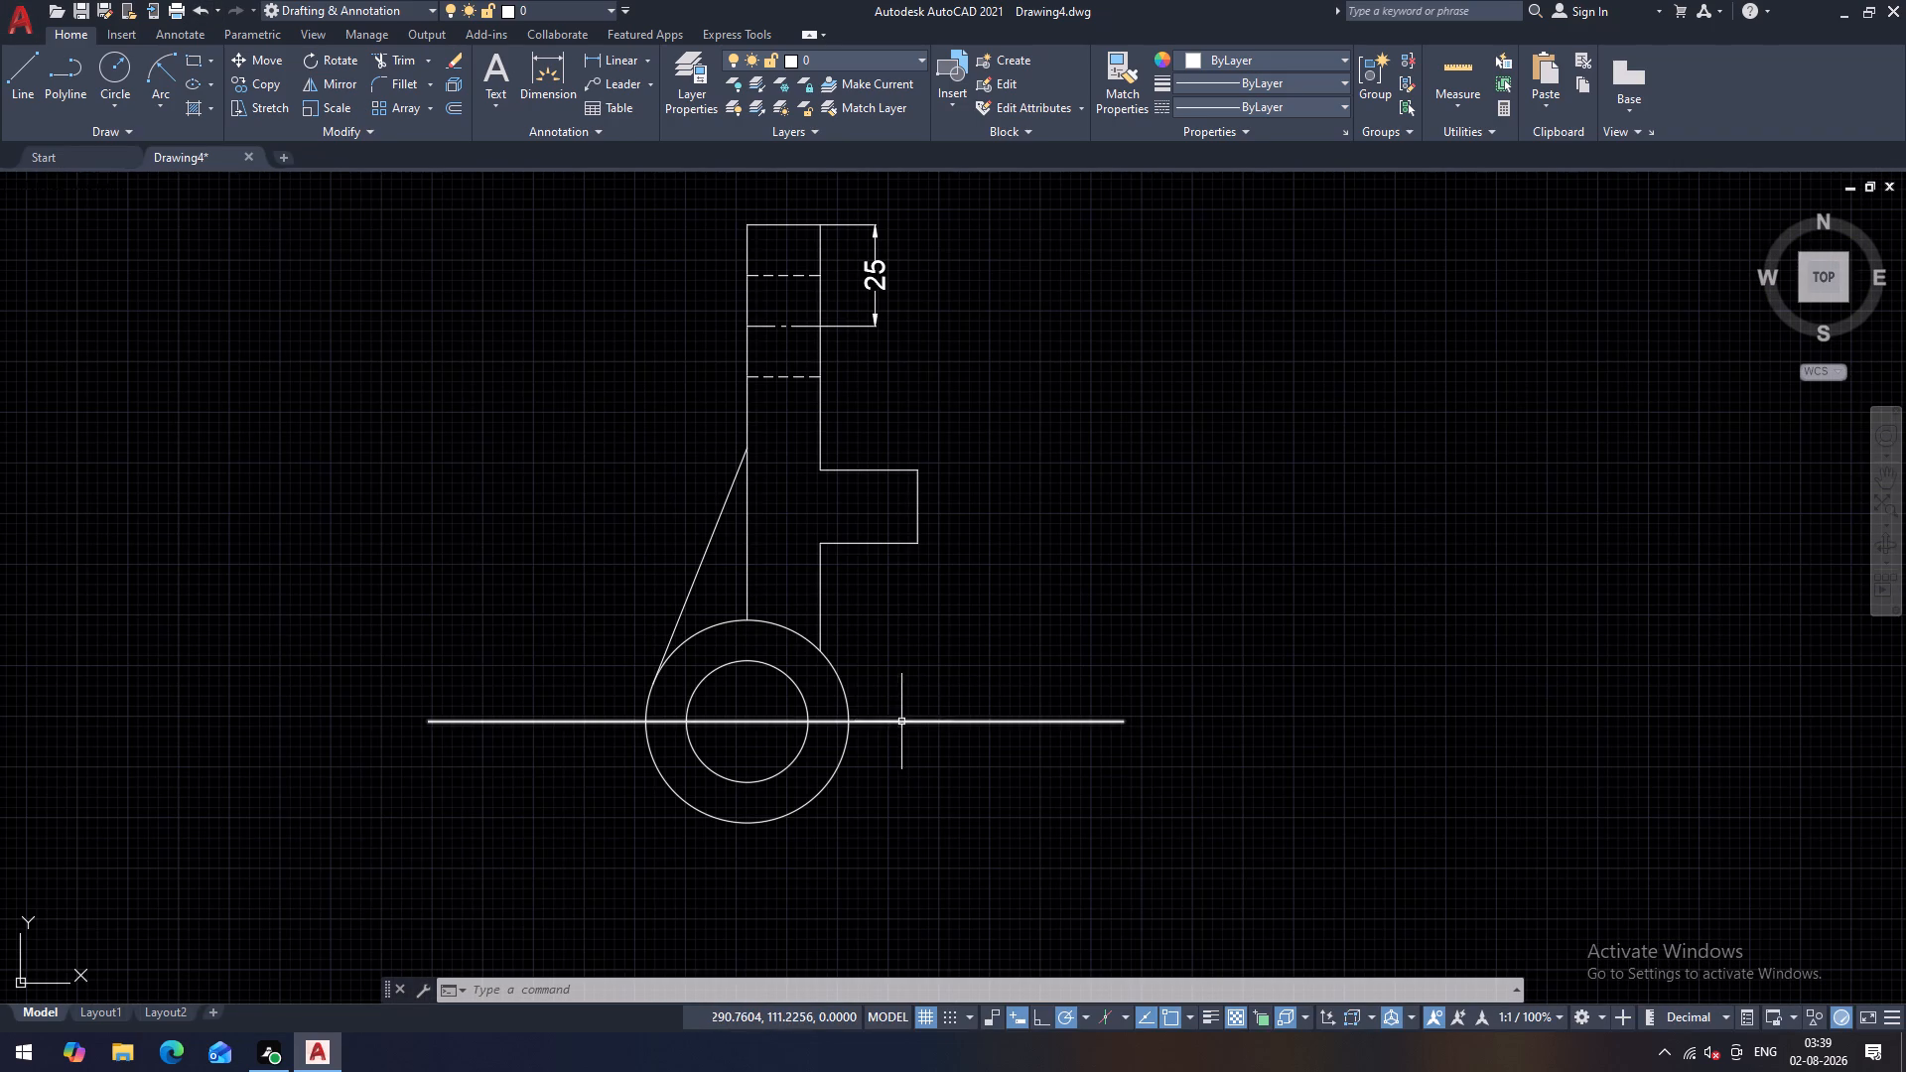
pyautogui.click(901, 722)
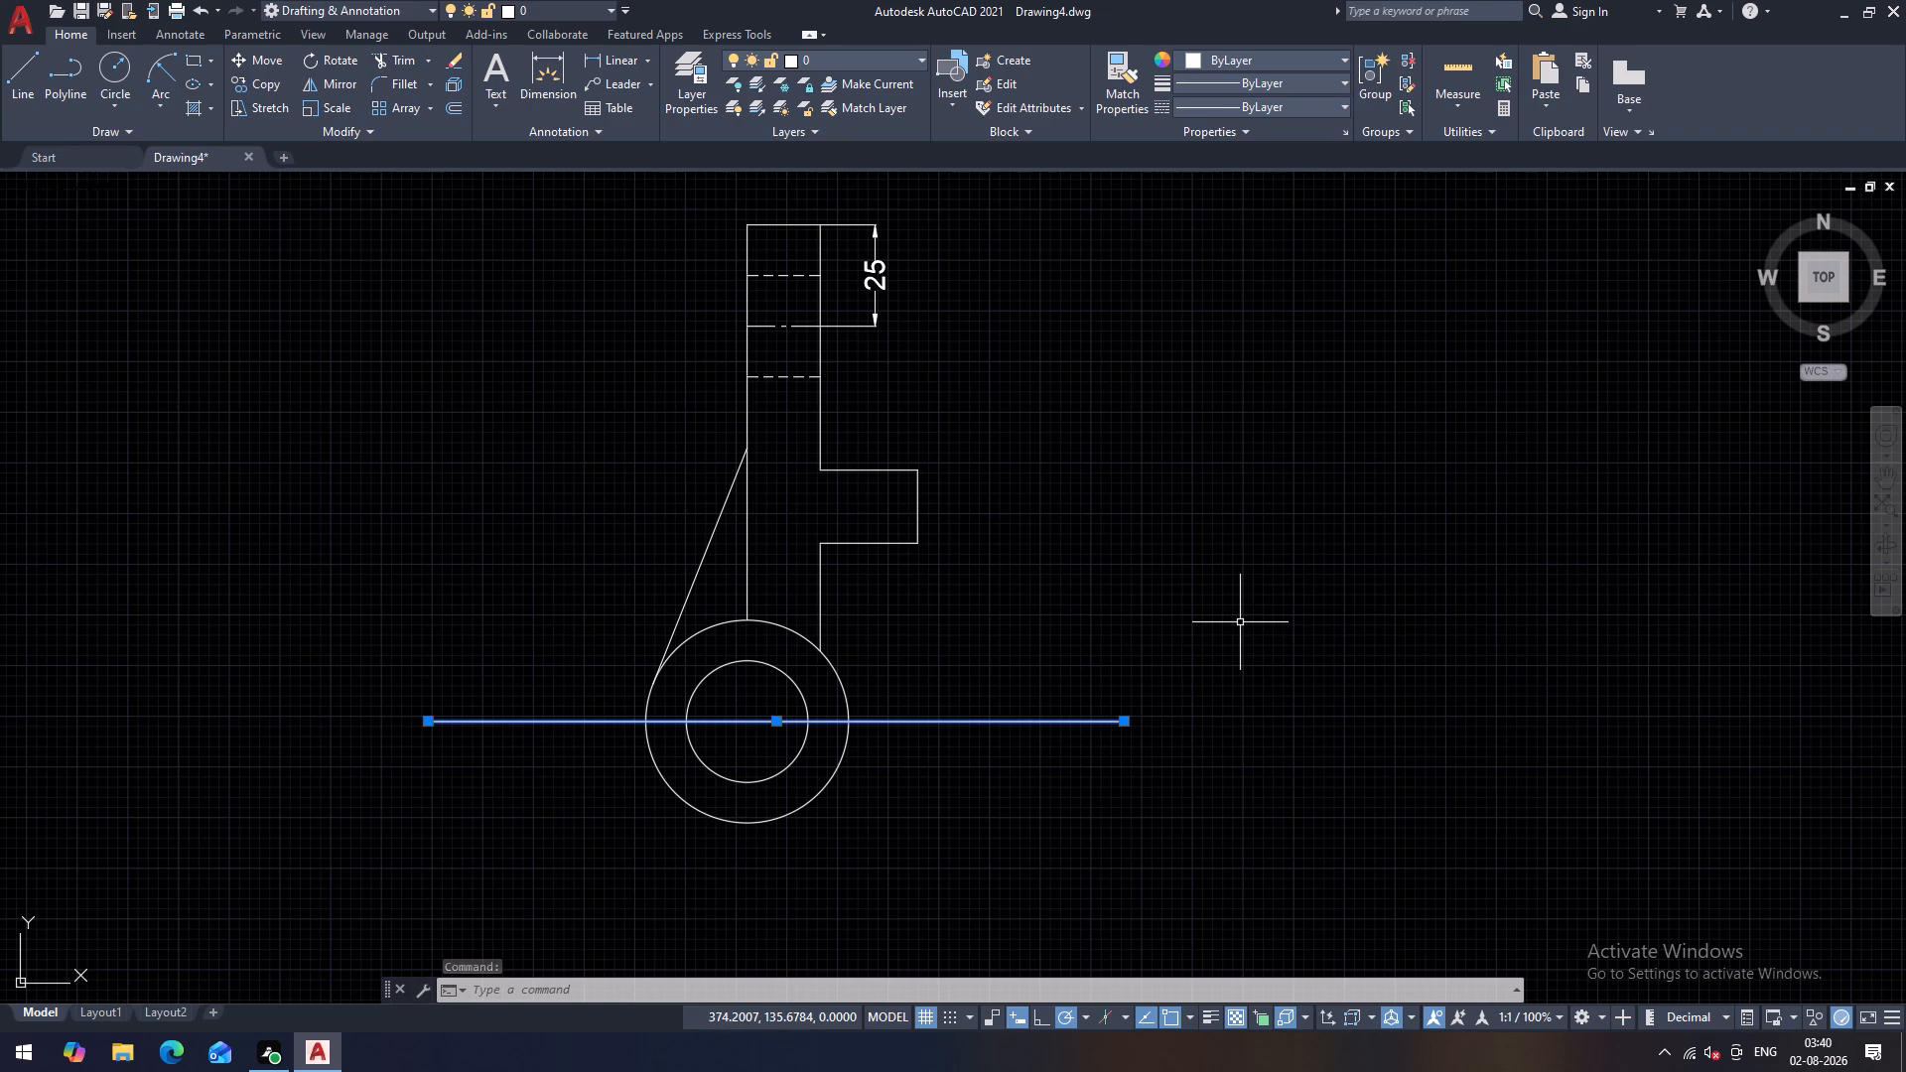
pyautogui.press('Delete')
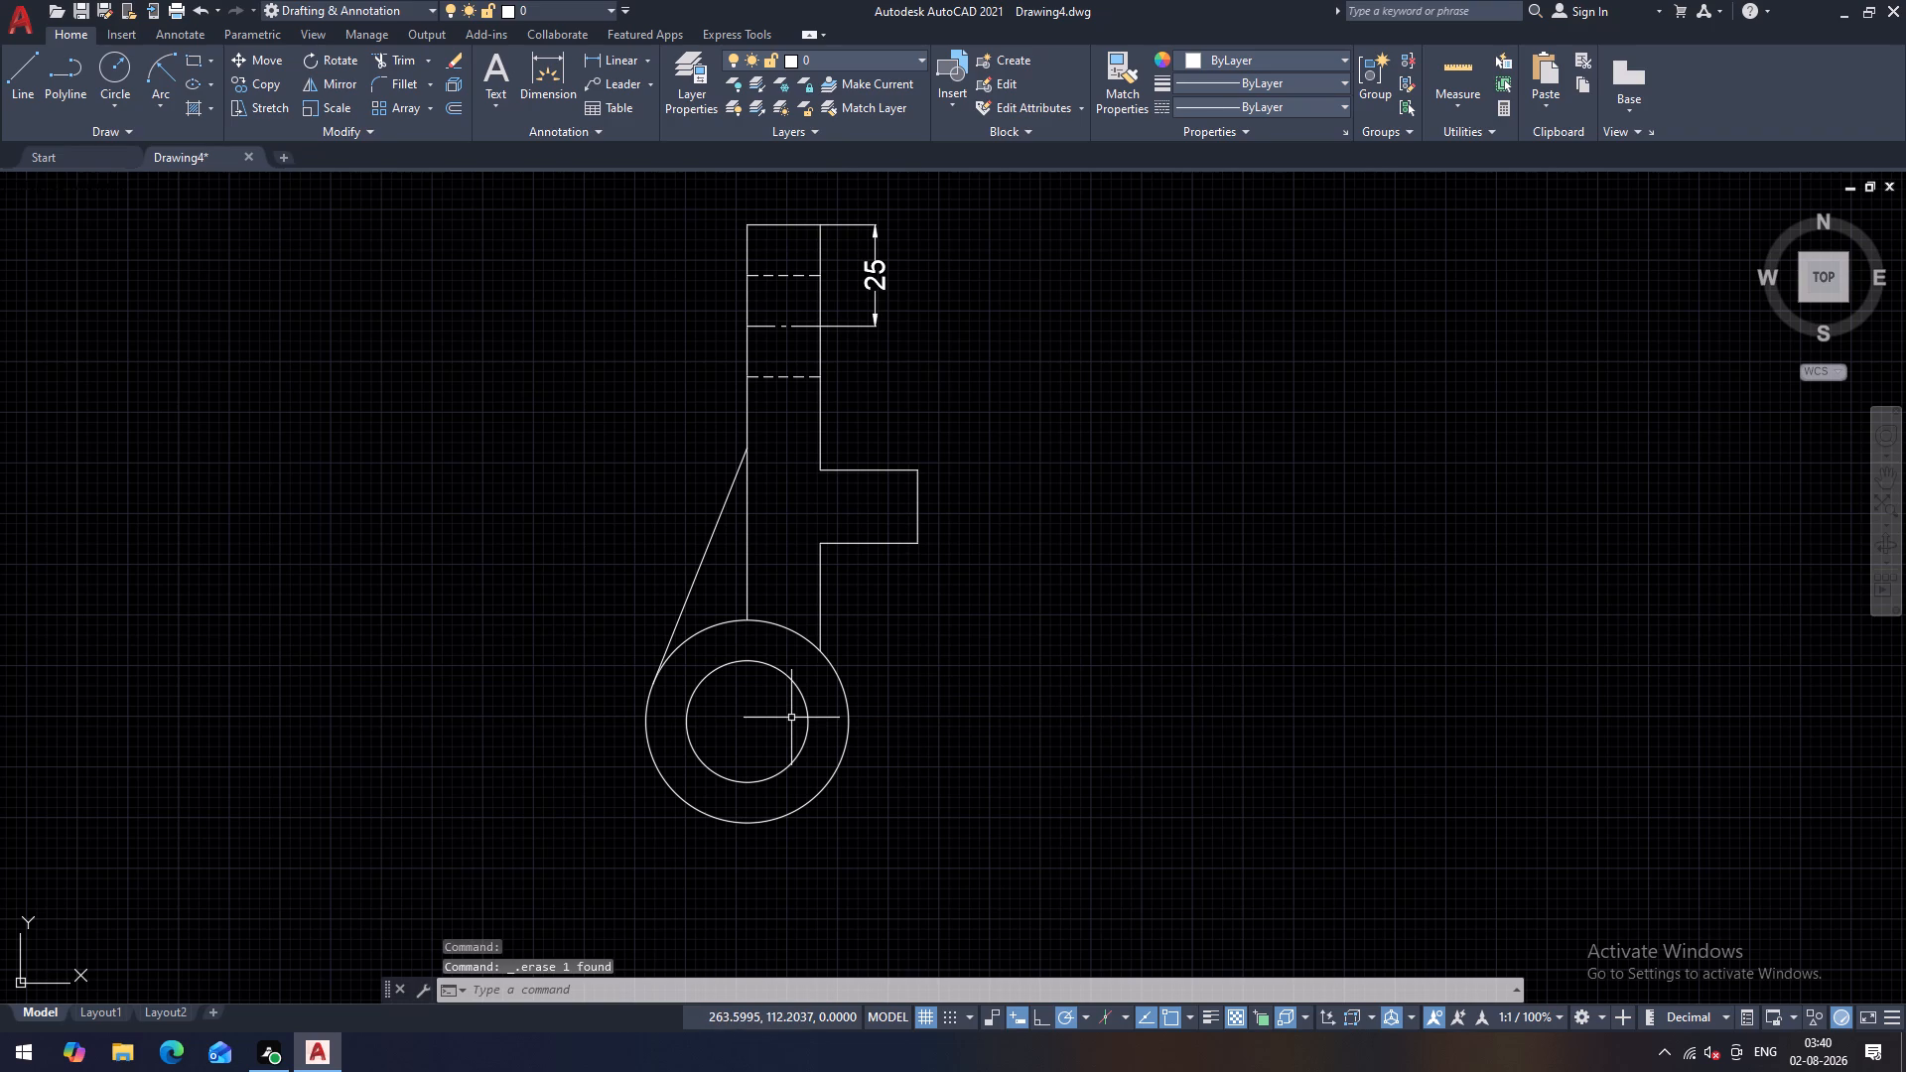
# Beside the part, draw an 80-unit base line level with the large circle's bottom, plus a 147.5-unit vertical up from its right end.
pyautogui.scroll(-1, 791, 718)
pyautogui.moveTo(877, 679); pyautogui.dragTo(765, 674, button='middle')
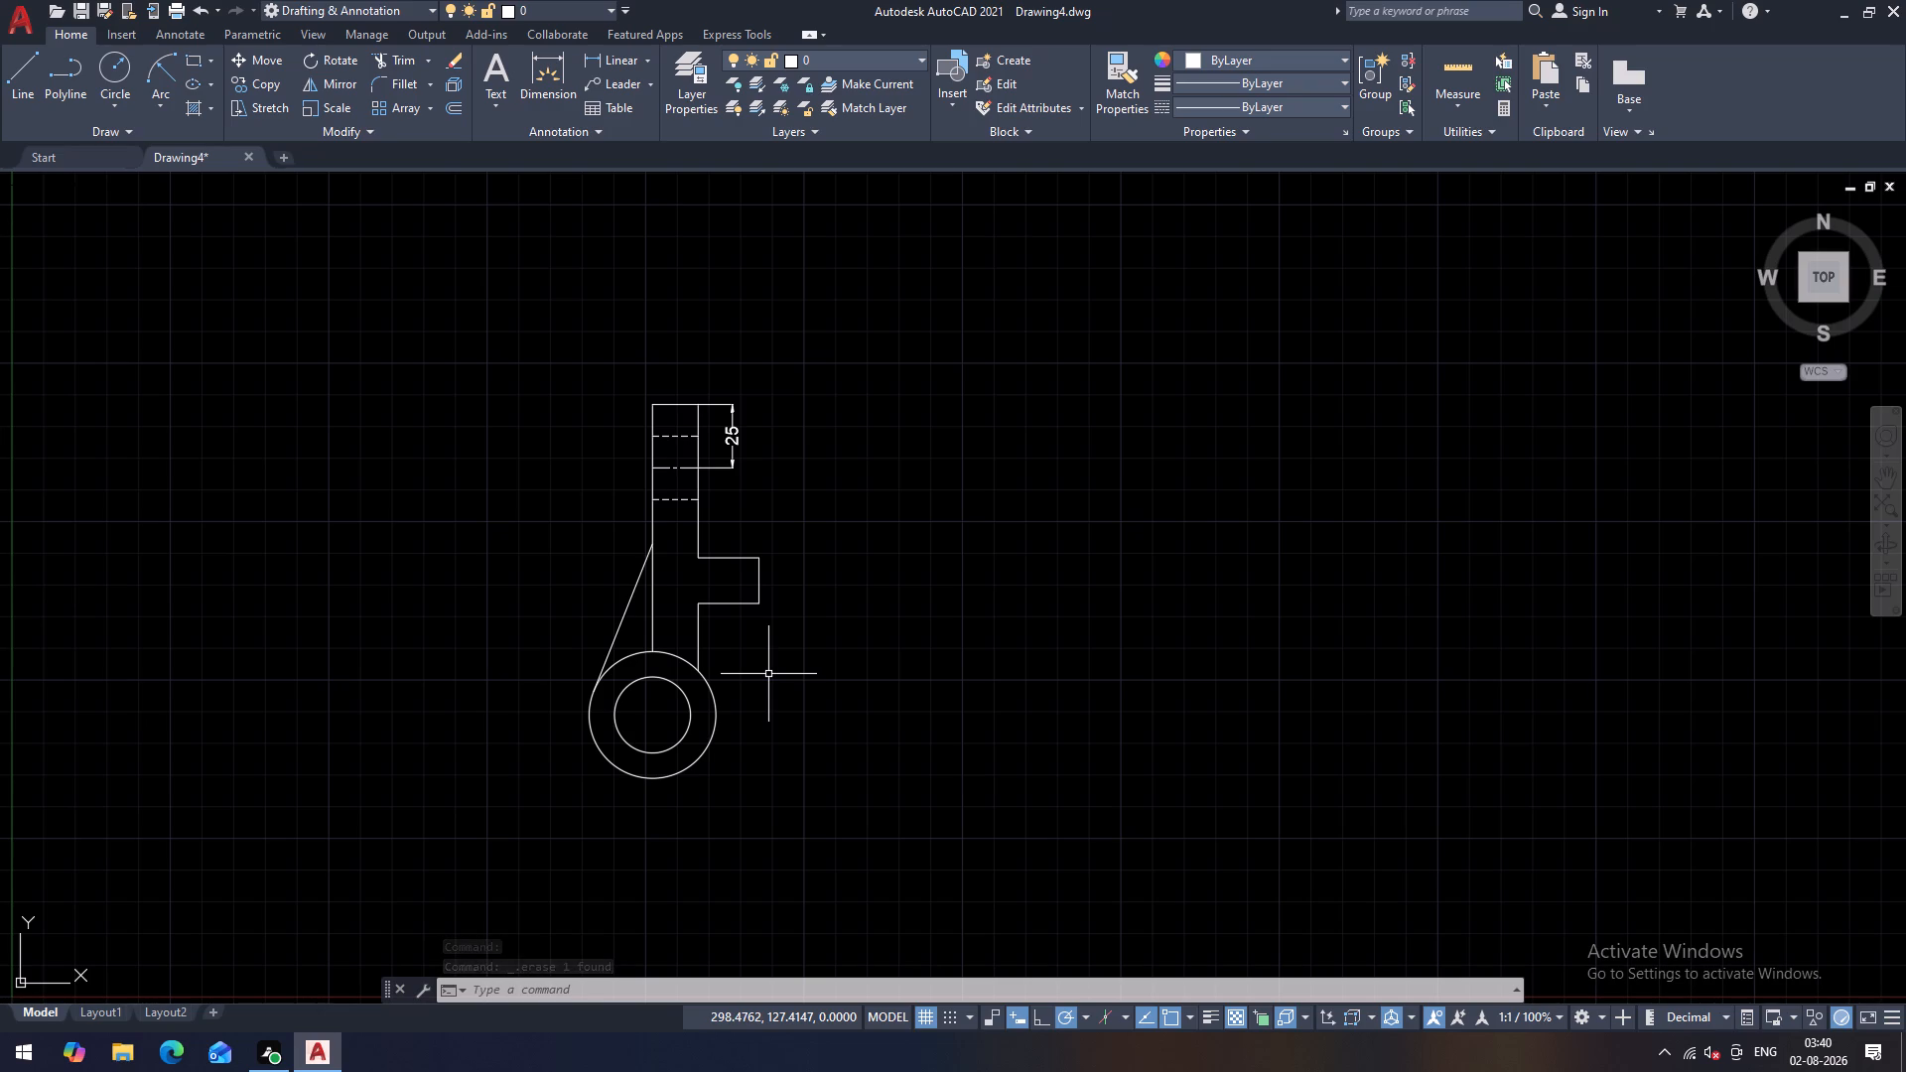
pyautogui.moveTo(796, 664); pyautogui.dragTo(784, 654, button='middle')
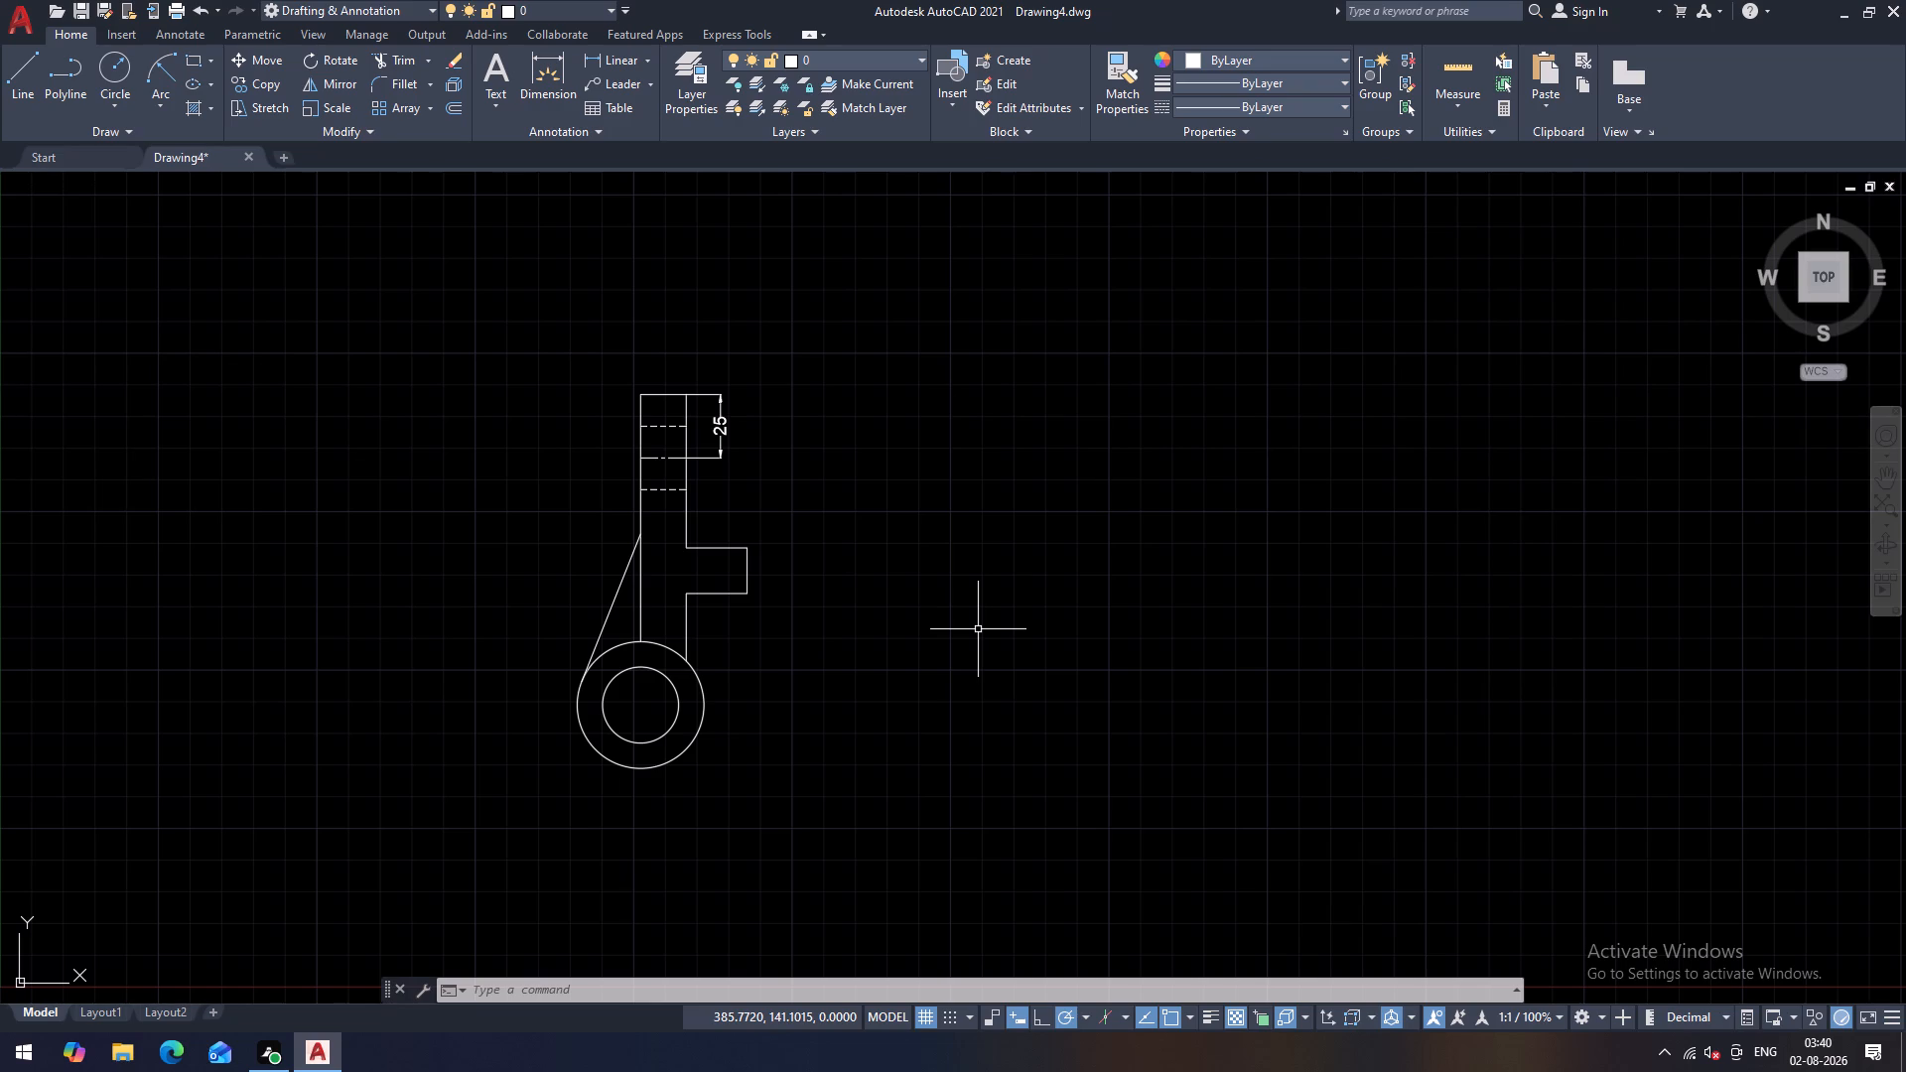
pyautogui.click(20, 73)
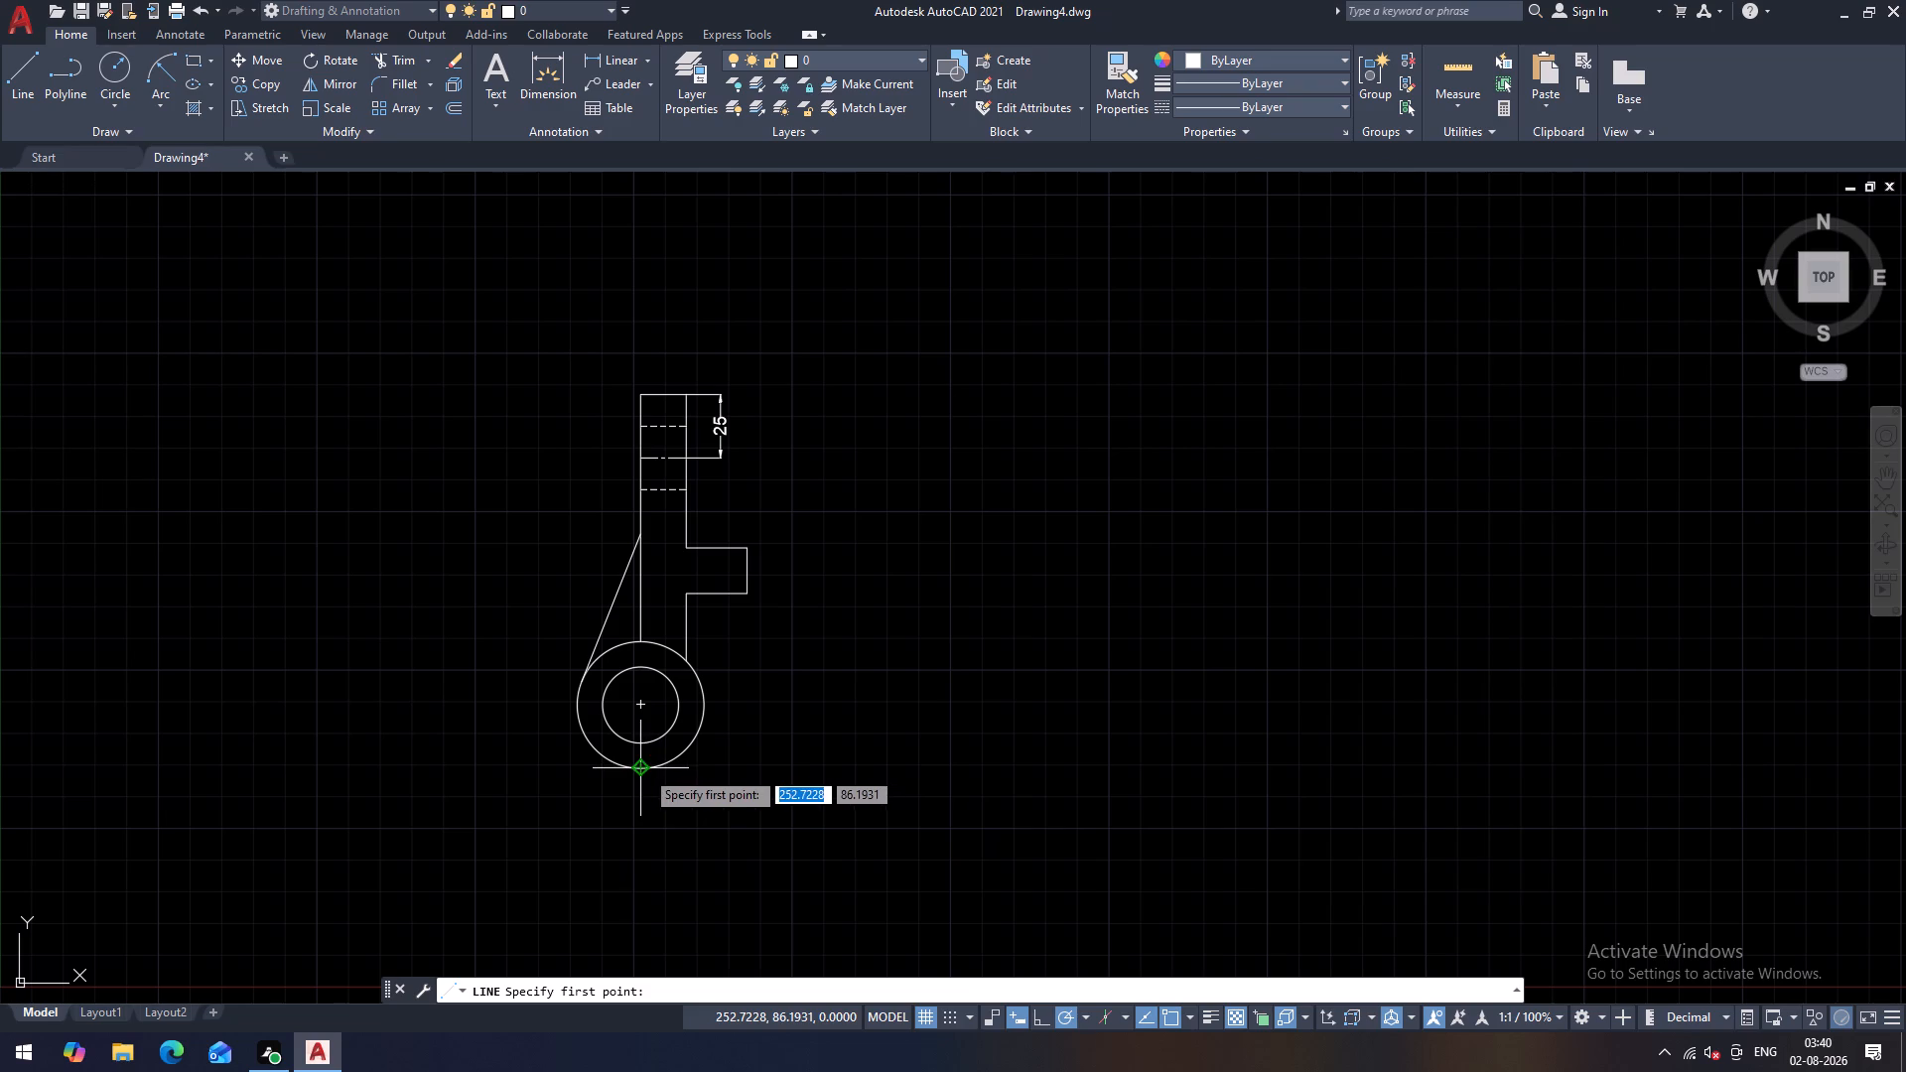
pyautogui.click(962, 768)
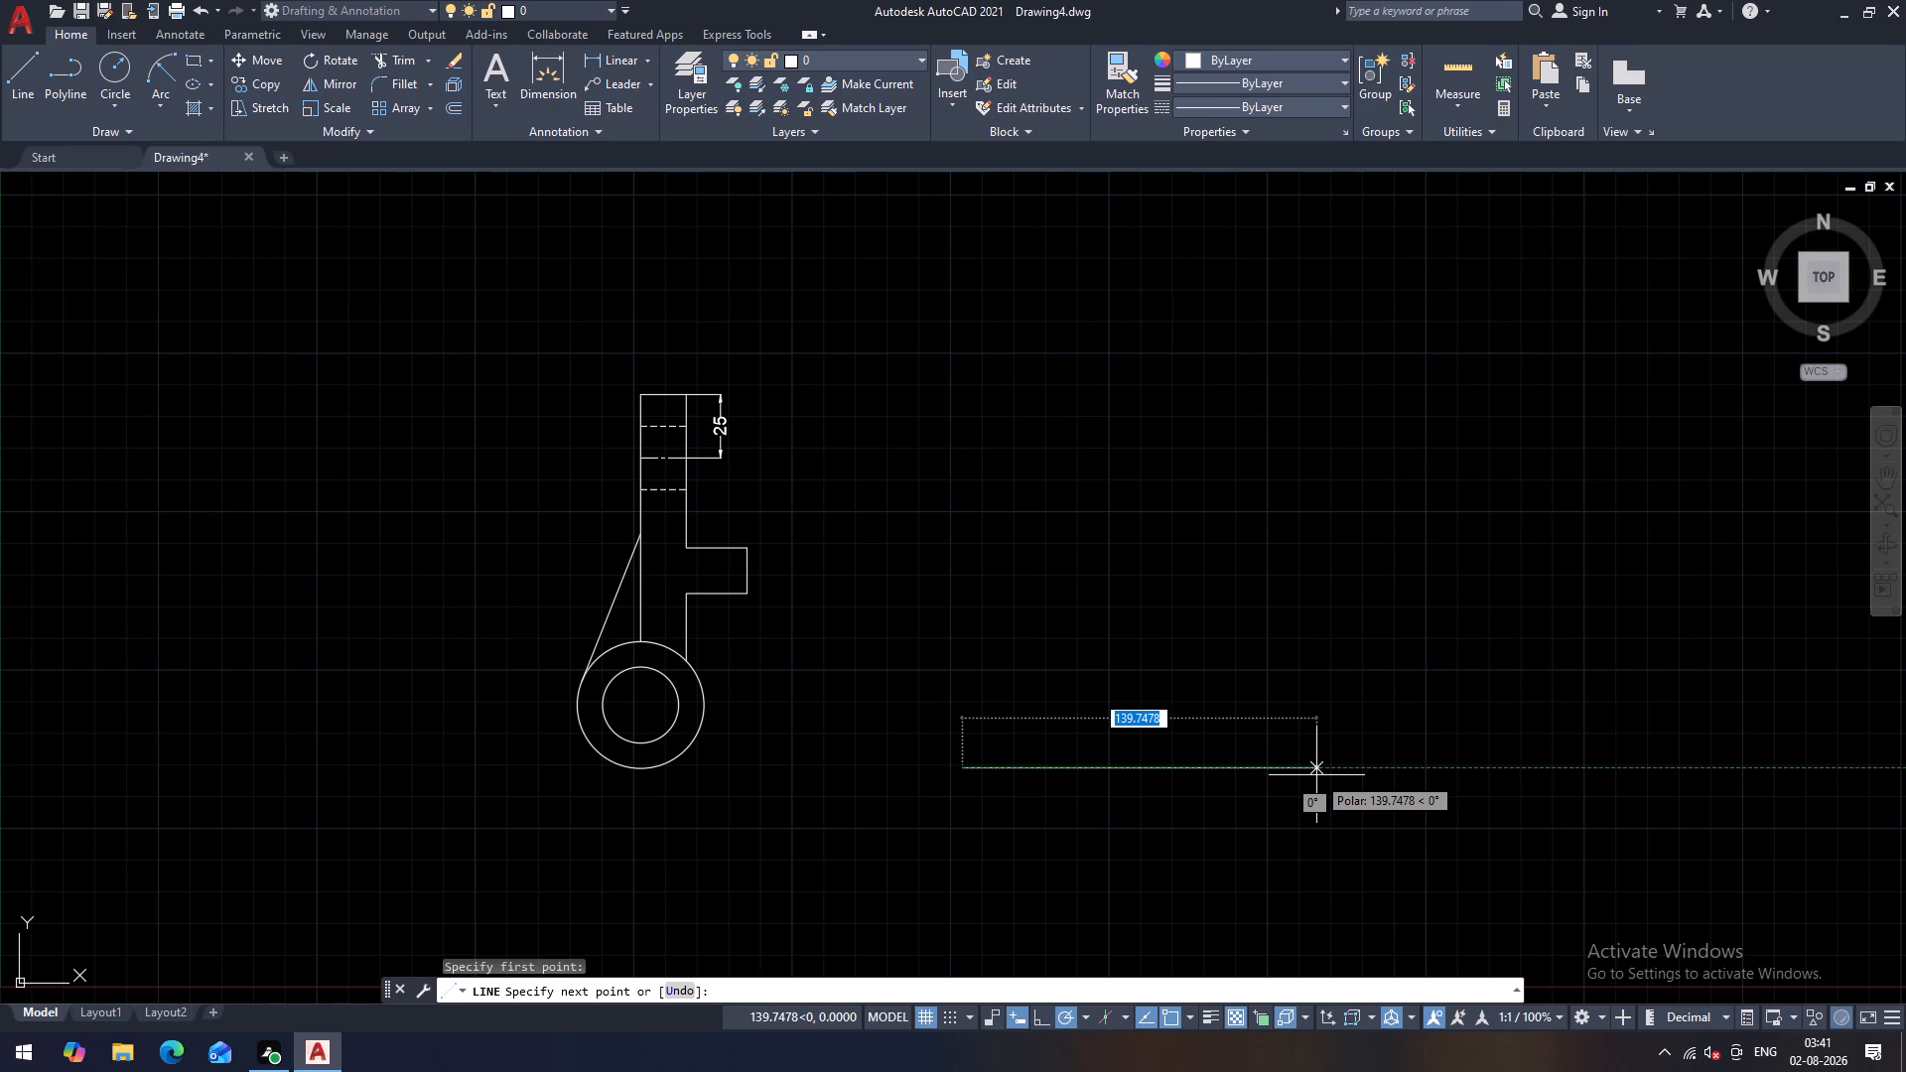
pyautogui.write('80')
pyautogui.press('Return')
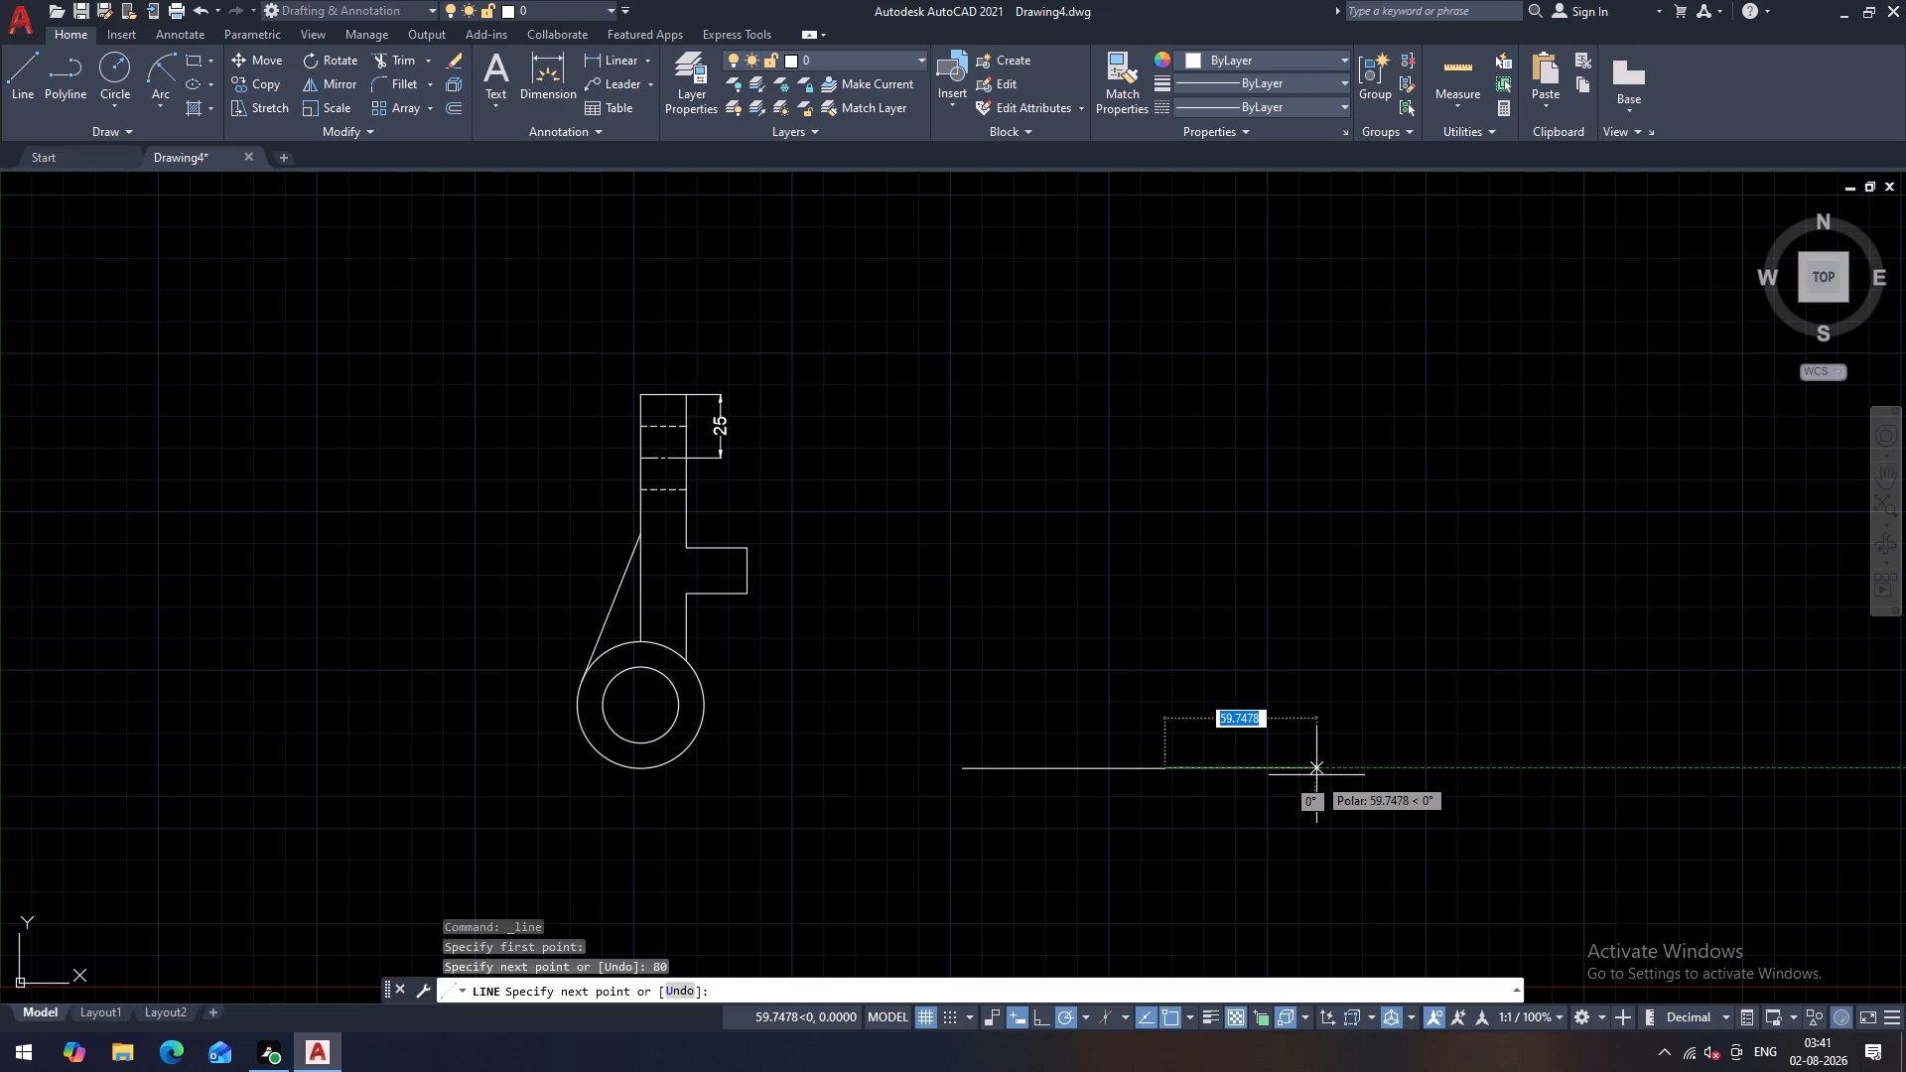
pyautogui.click(1168, 395)
pyautogui.press('Escape')
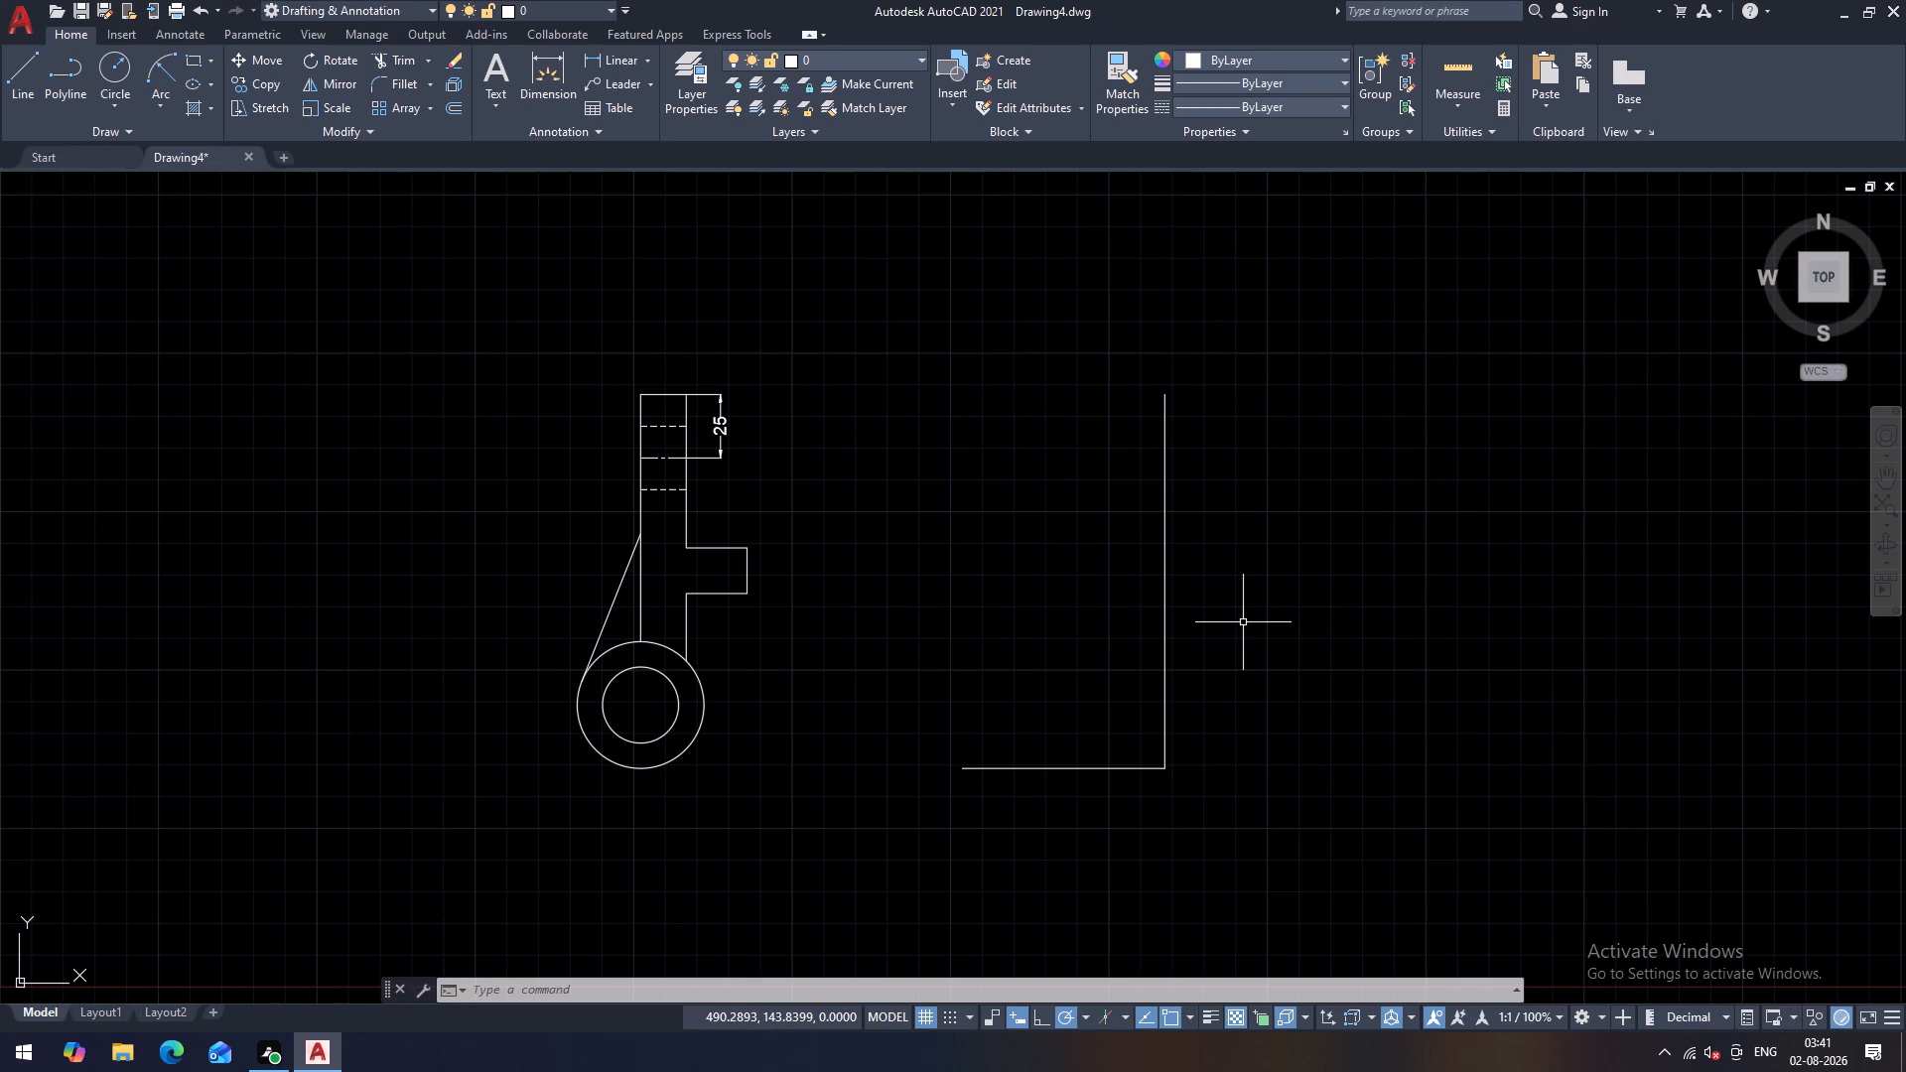
# Draw a 147.5-unit vertical line up from the base line's left end, level with the top of the right vertical.
pyautogui.press('space')
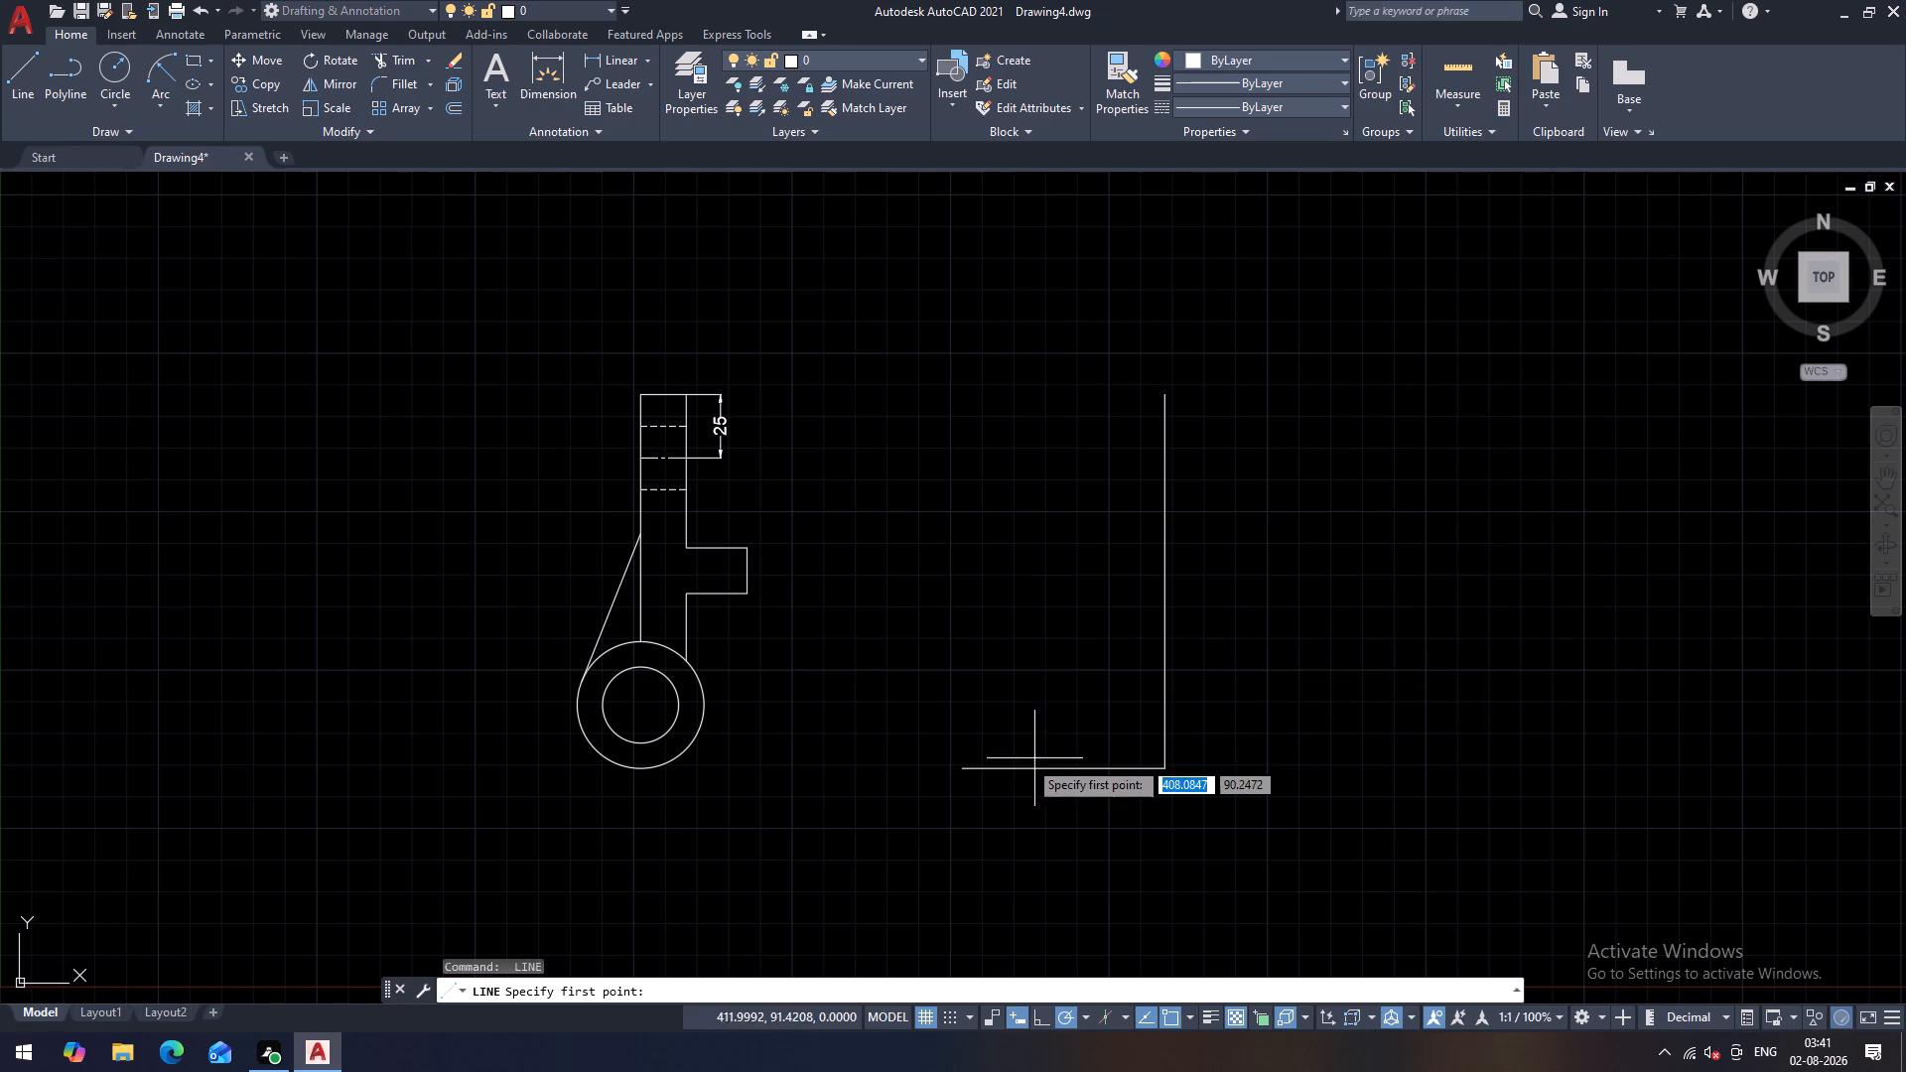
pyautogui.click(960, 772)
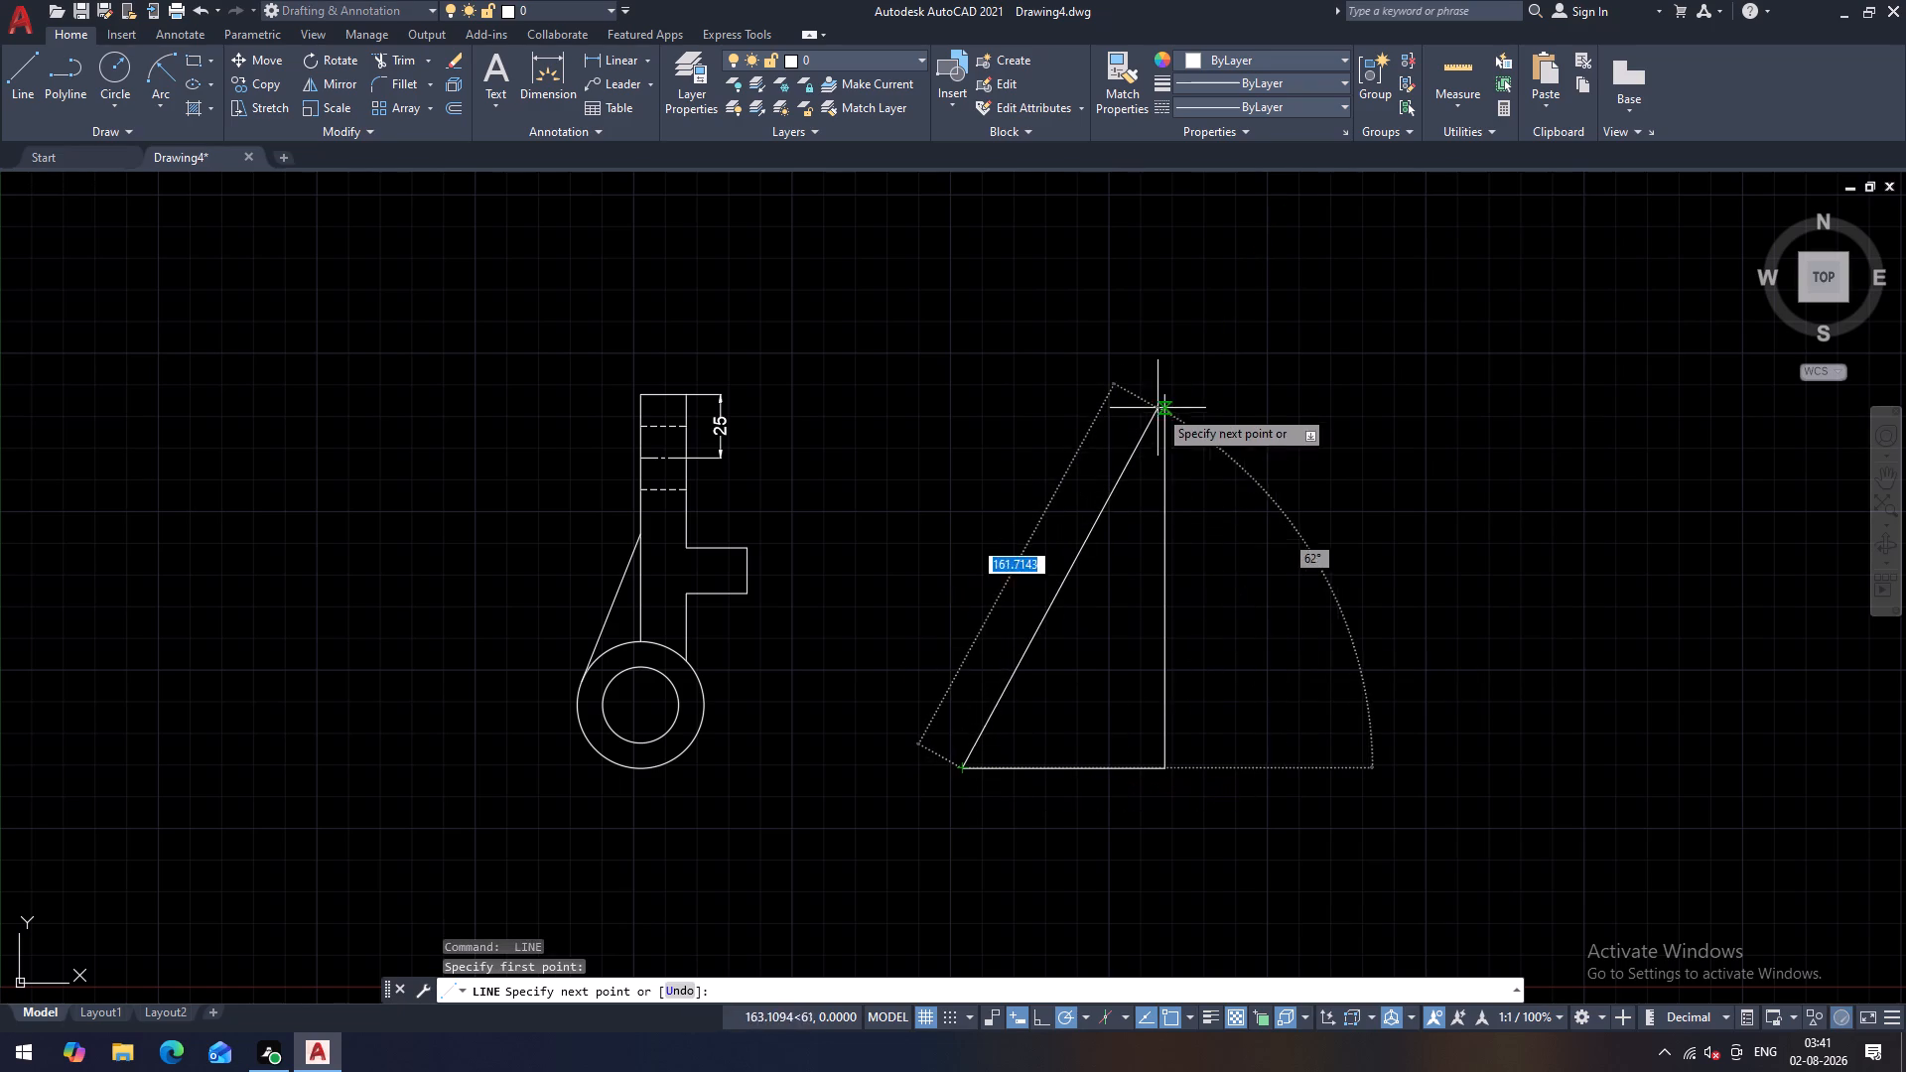
pyautogui.click(960, 395)
pyautogui.press('Escape')
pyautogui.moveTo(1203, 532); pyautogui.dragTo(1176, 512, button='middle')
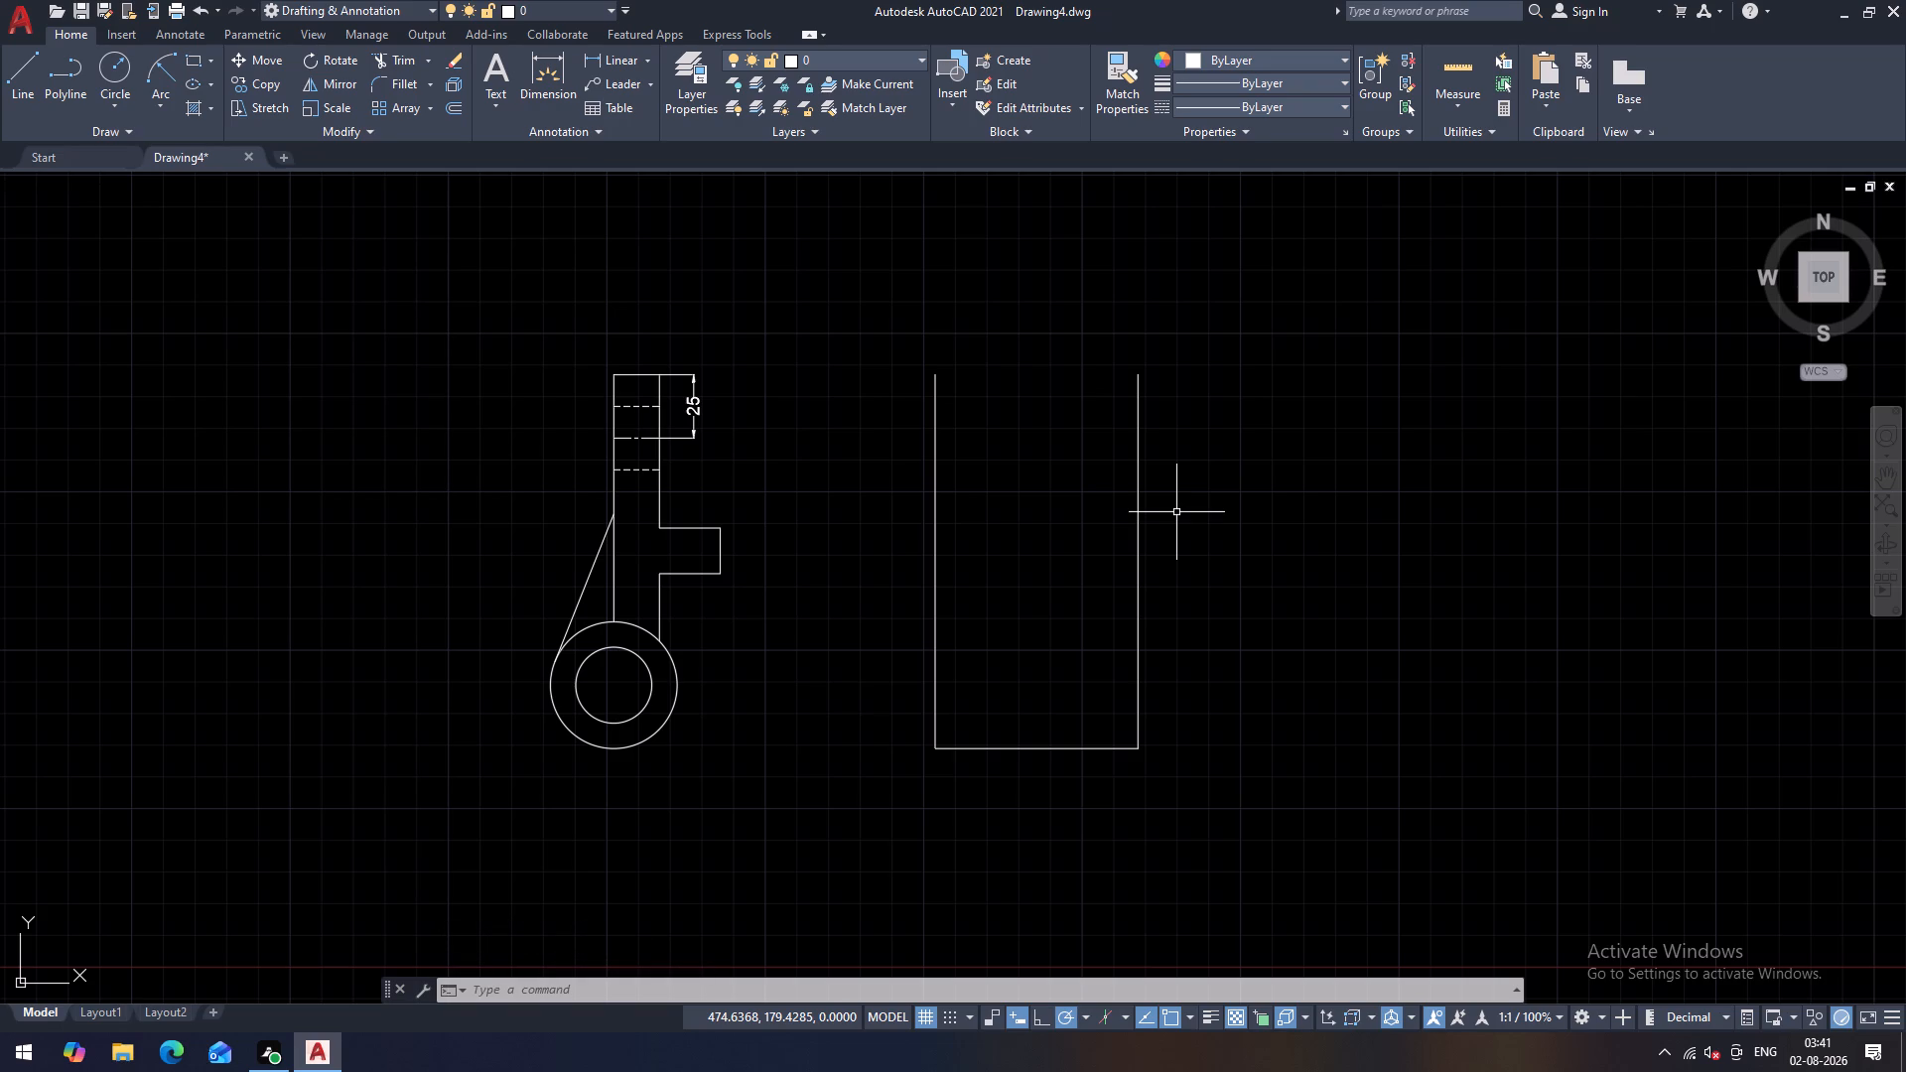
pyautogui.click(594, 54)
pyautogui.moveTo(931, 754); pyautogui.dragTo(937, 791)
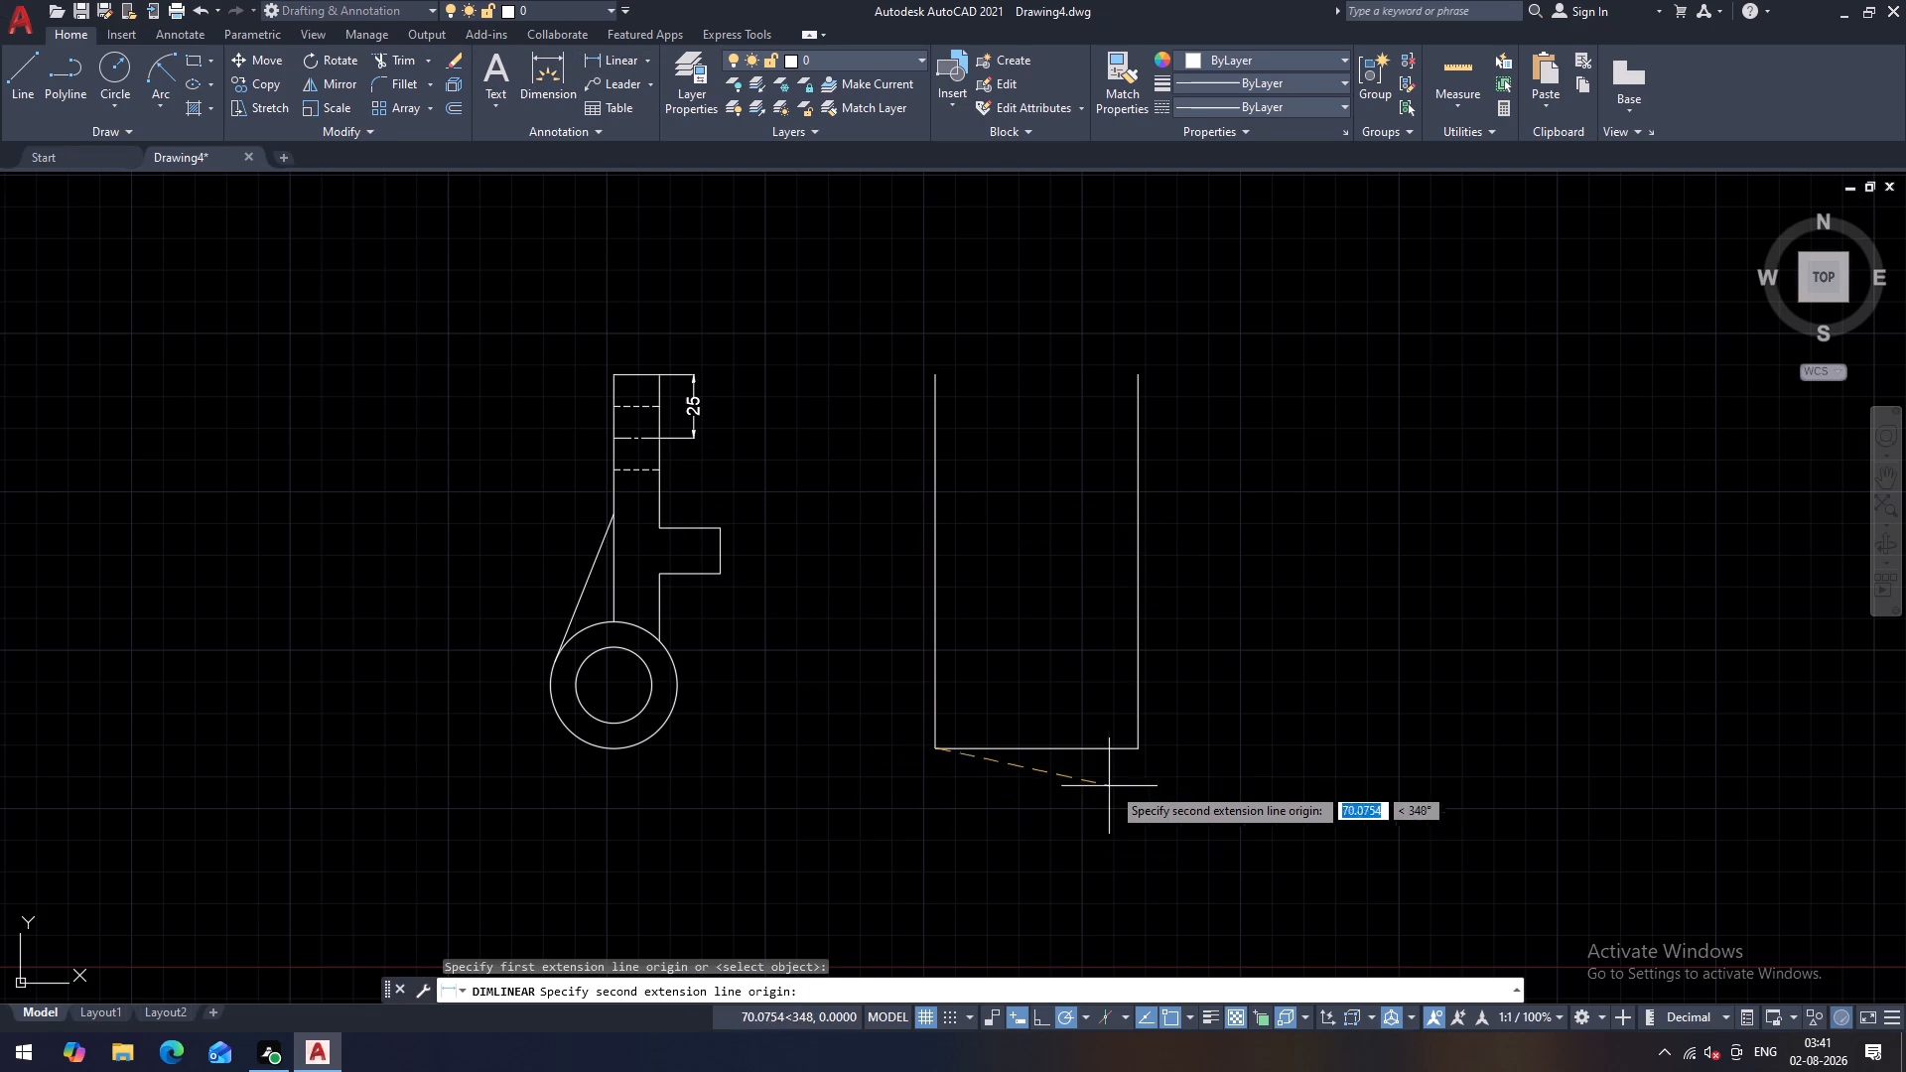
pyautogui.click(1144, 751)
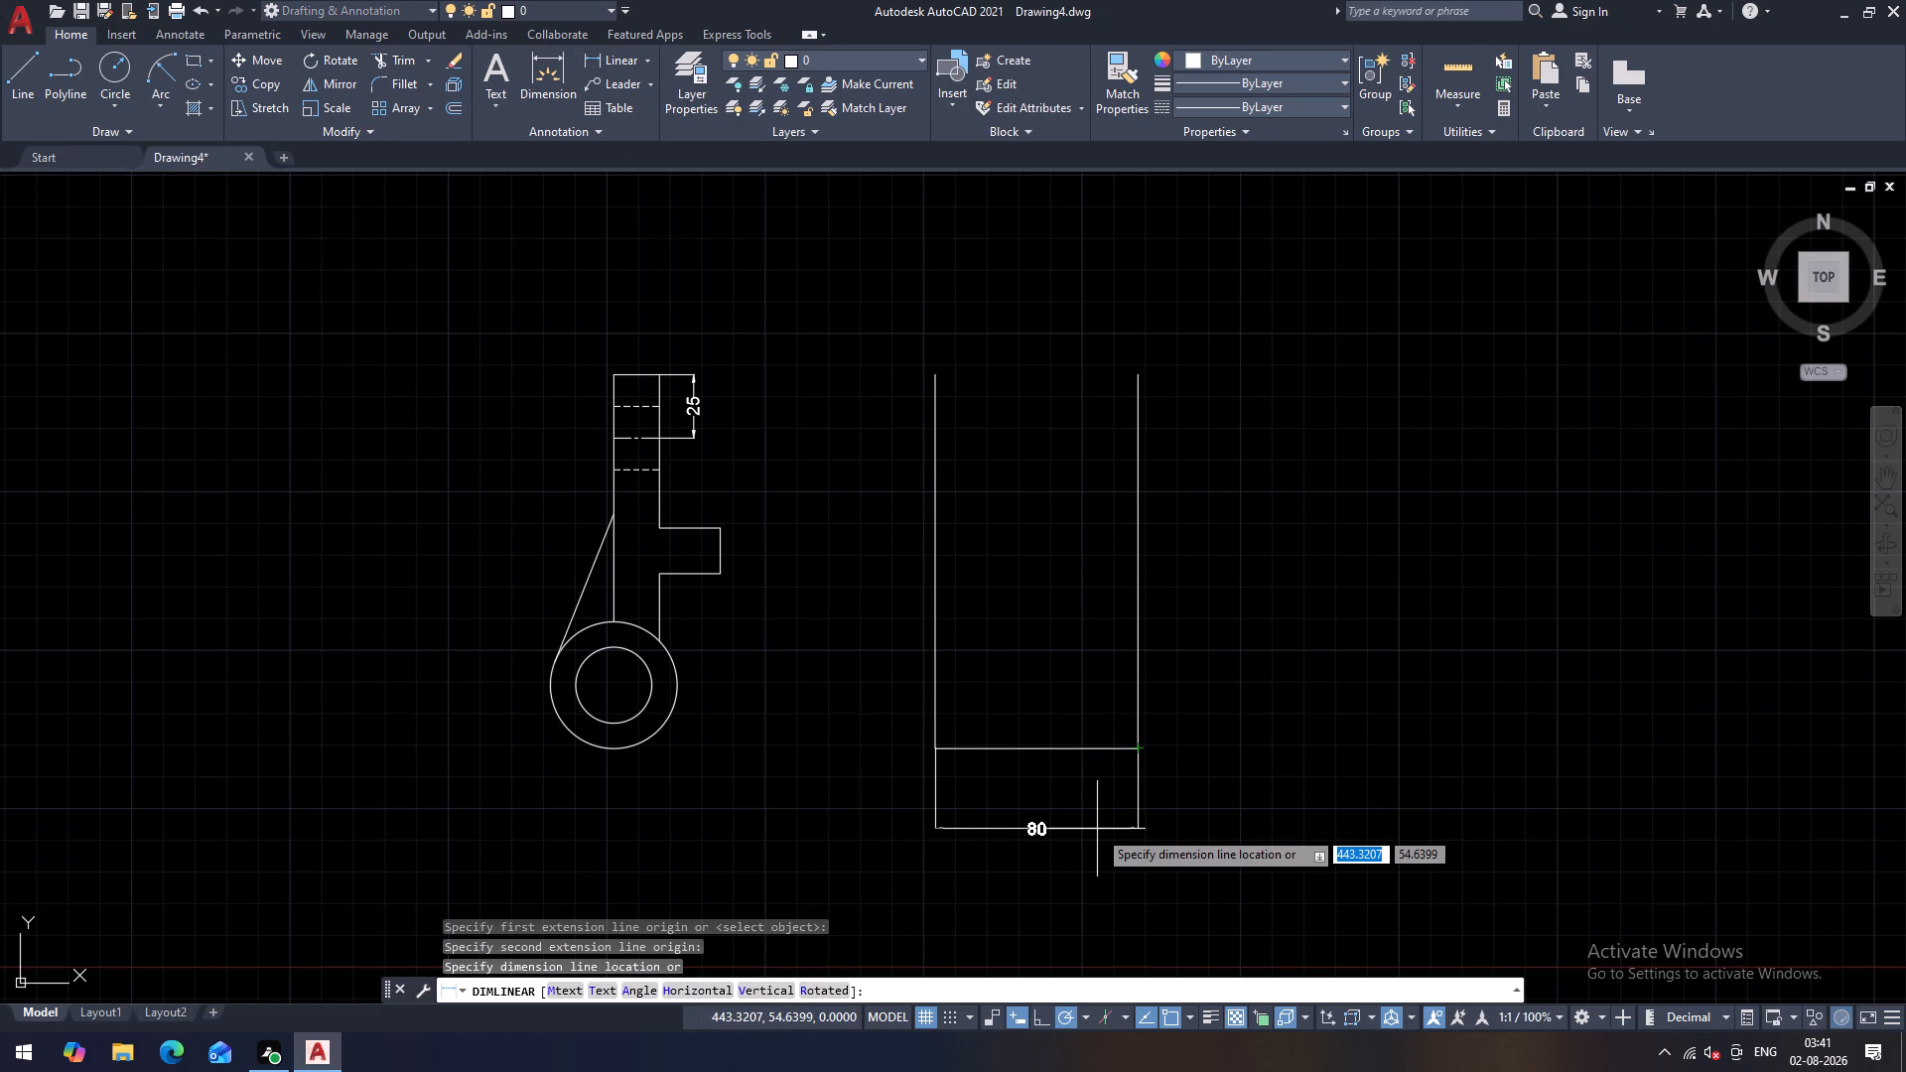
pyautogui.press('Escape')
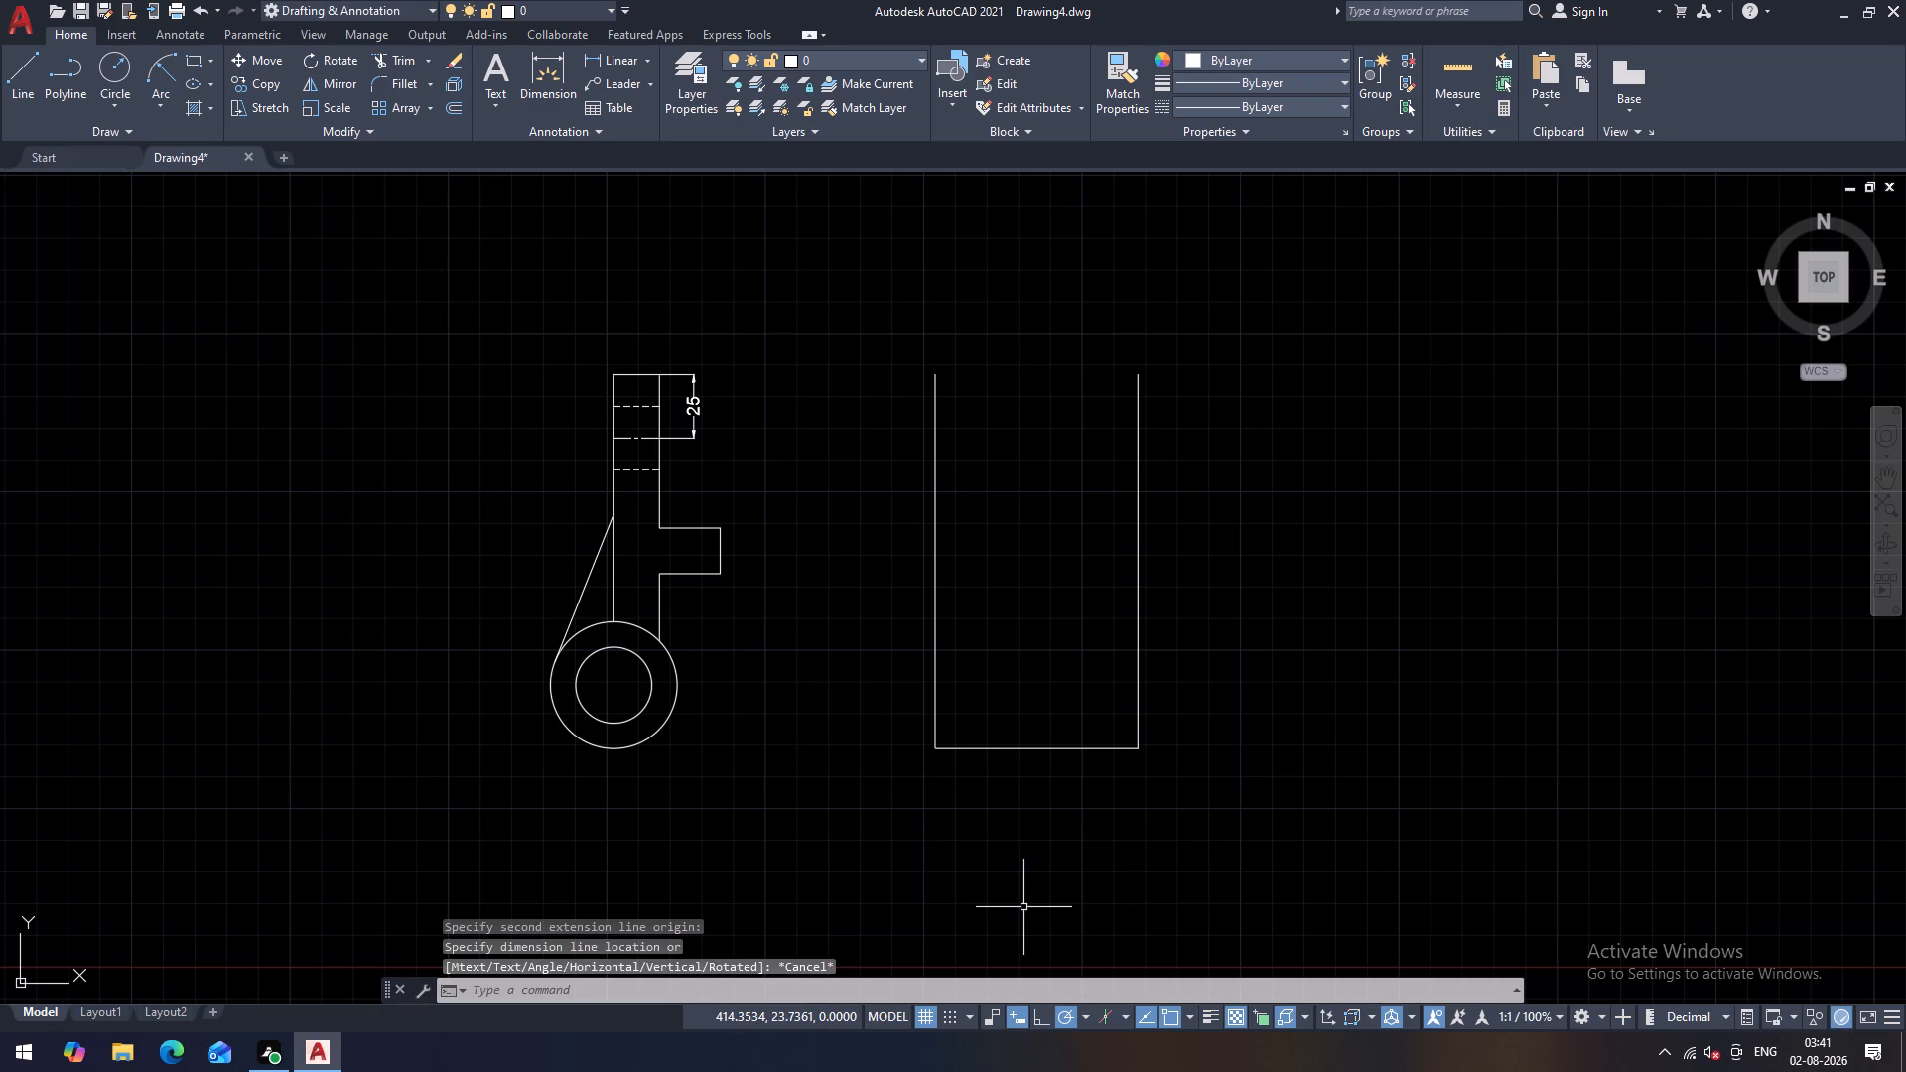
# Shorten the new outline's base line from its right end to a total length of 60 with Lengthen.
pyautogui.press('l')
pyautogui.write('en')
pyautogui.press('space')
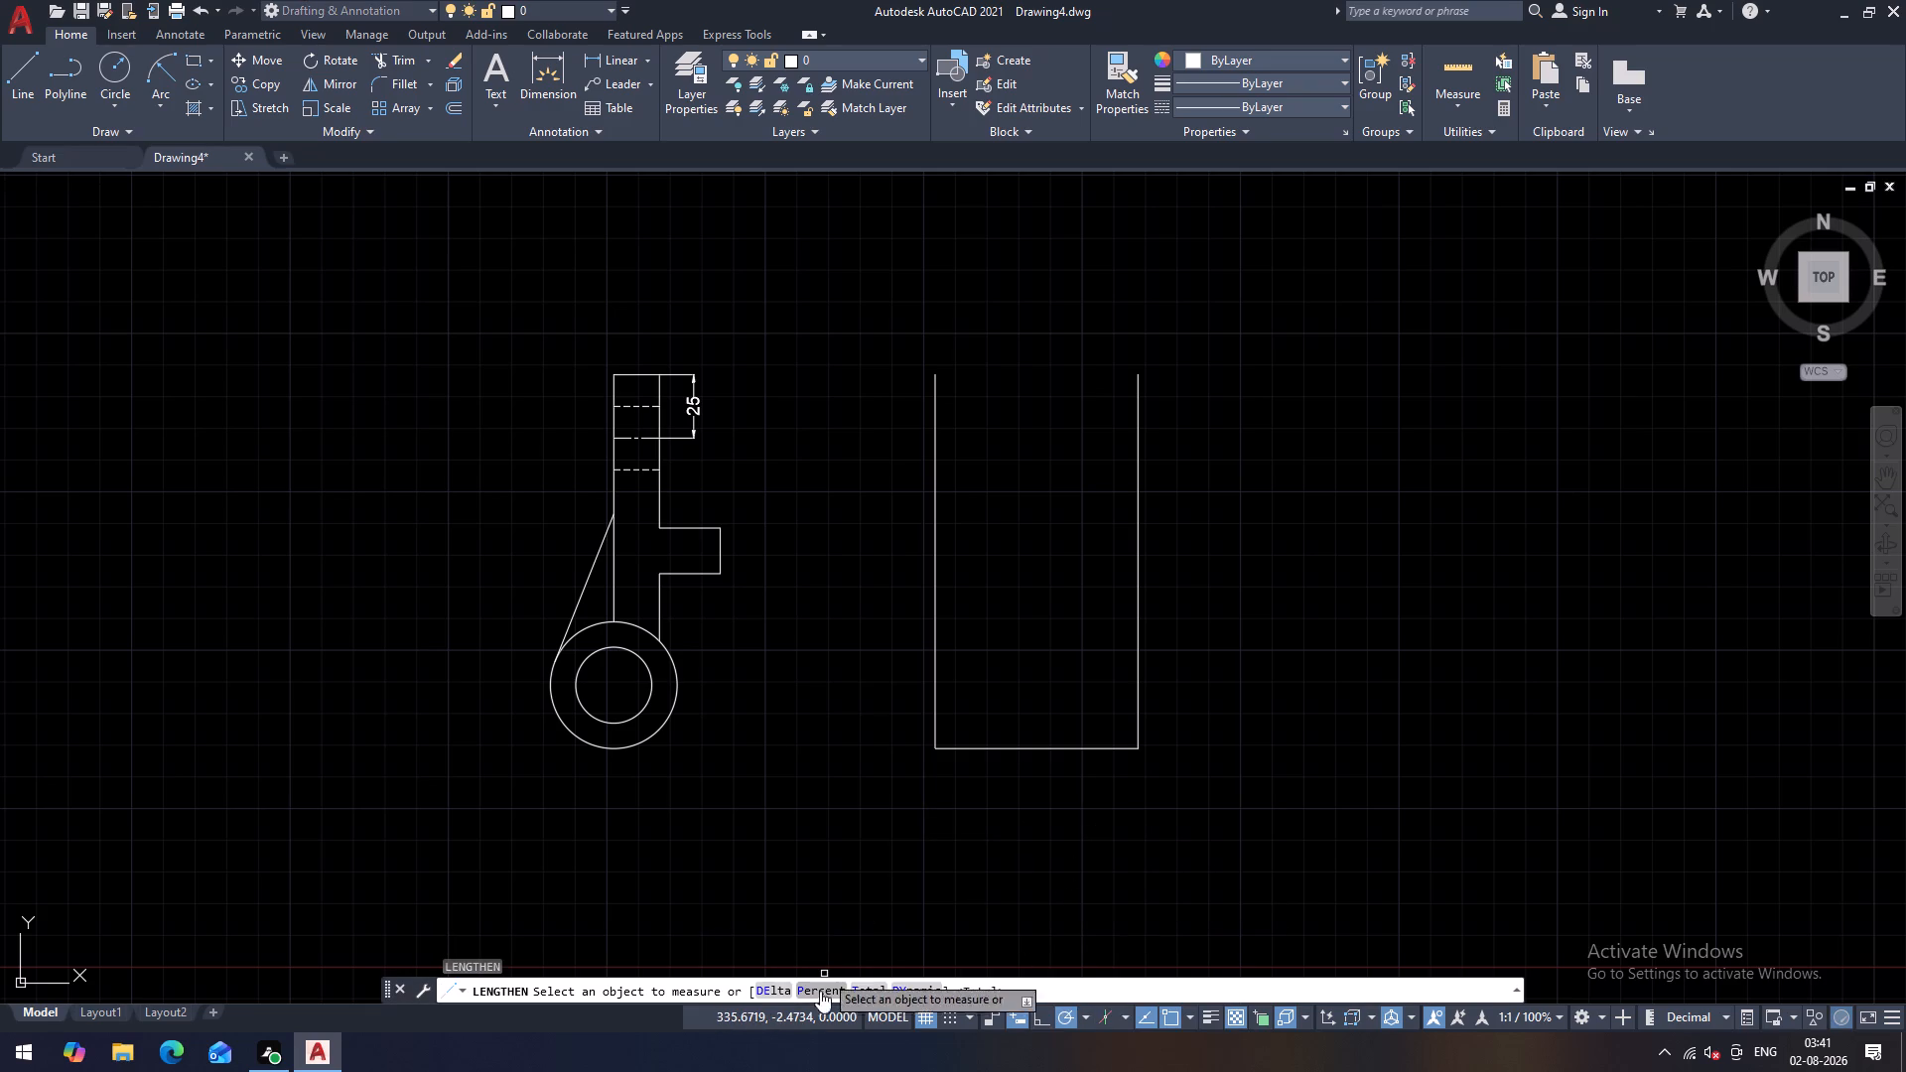
pyautogui.click(865, 991)
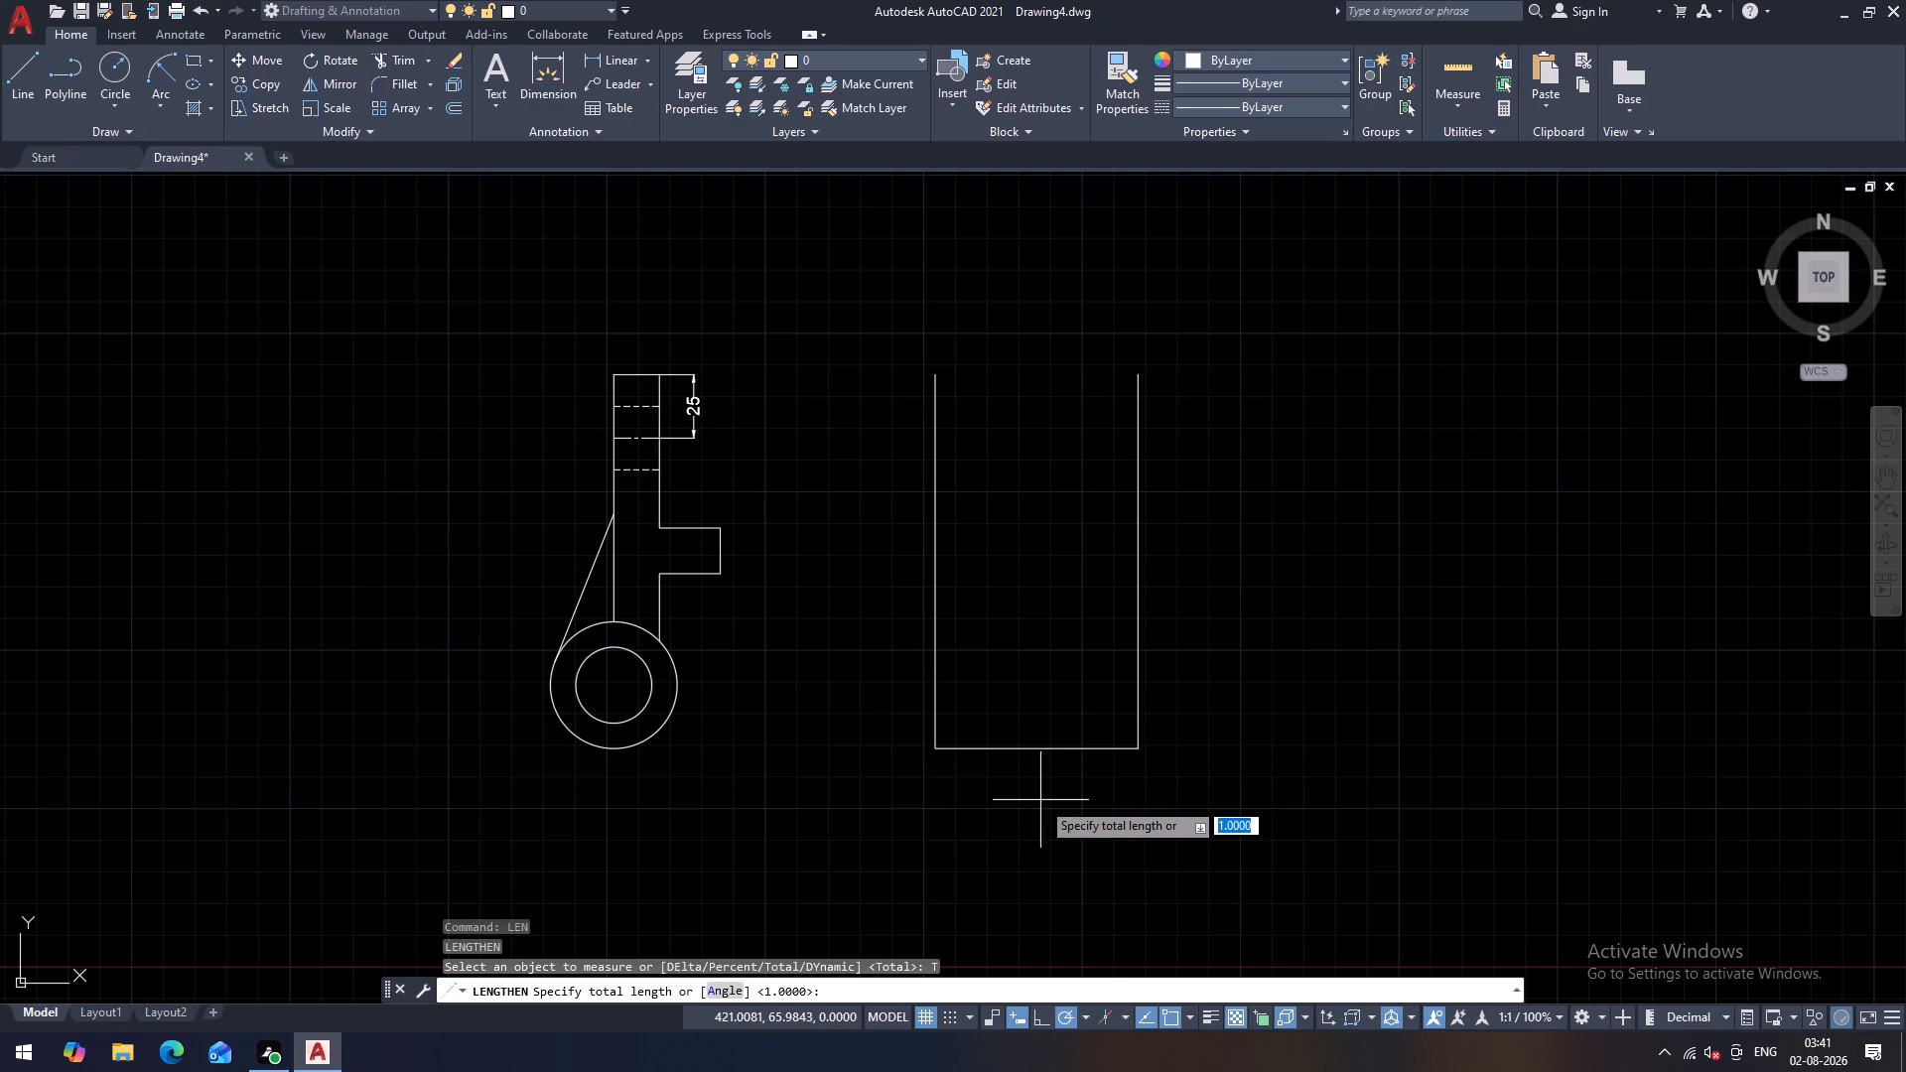
pyautogui.write('60')
pyautogui.press('Return')
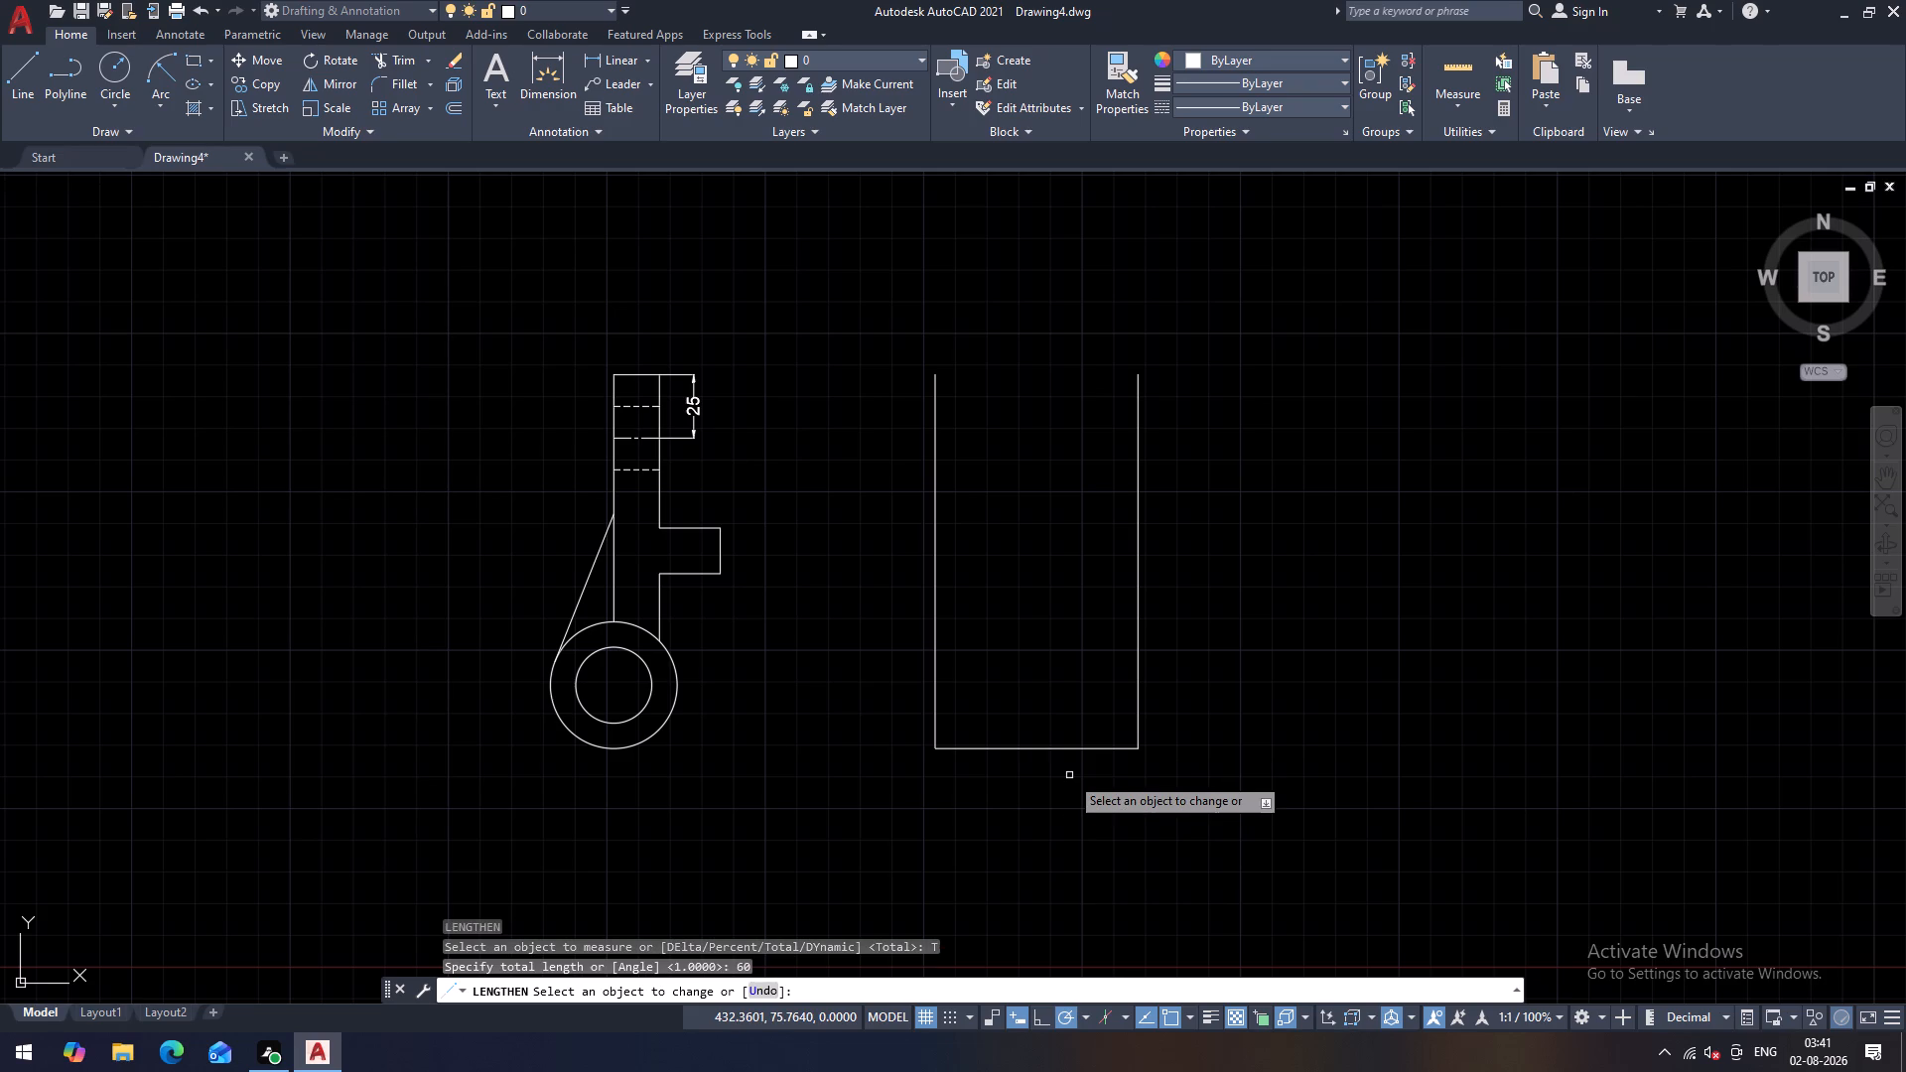
pyautogui.click(1122, 750)
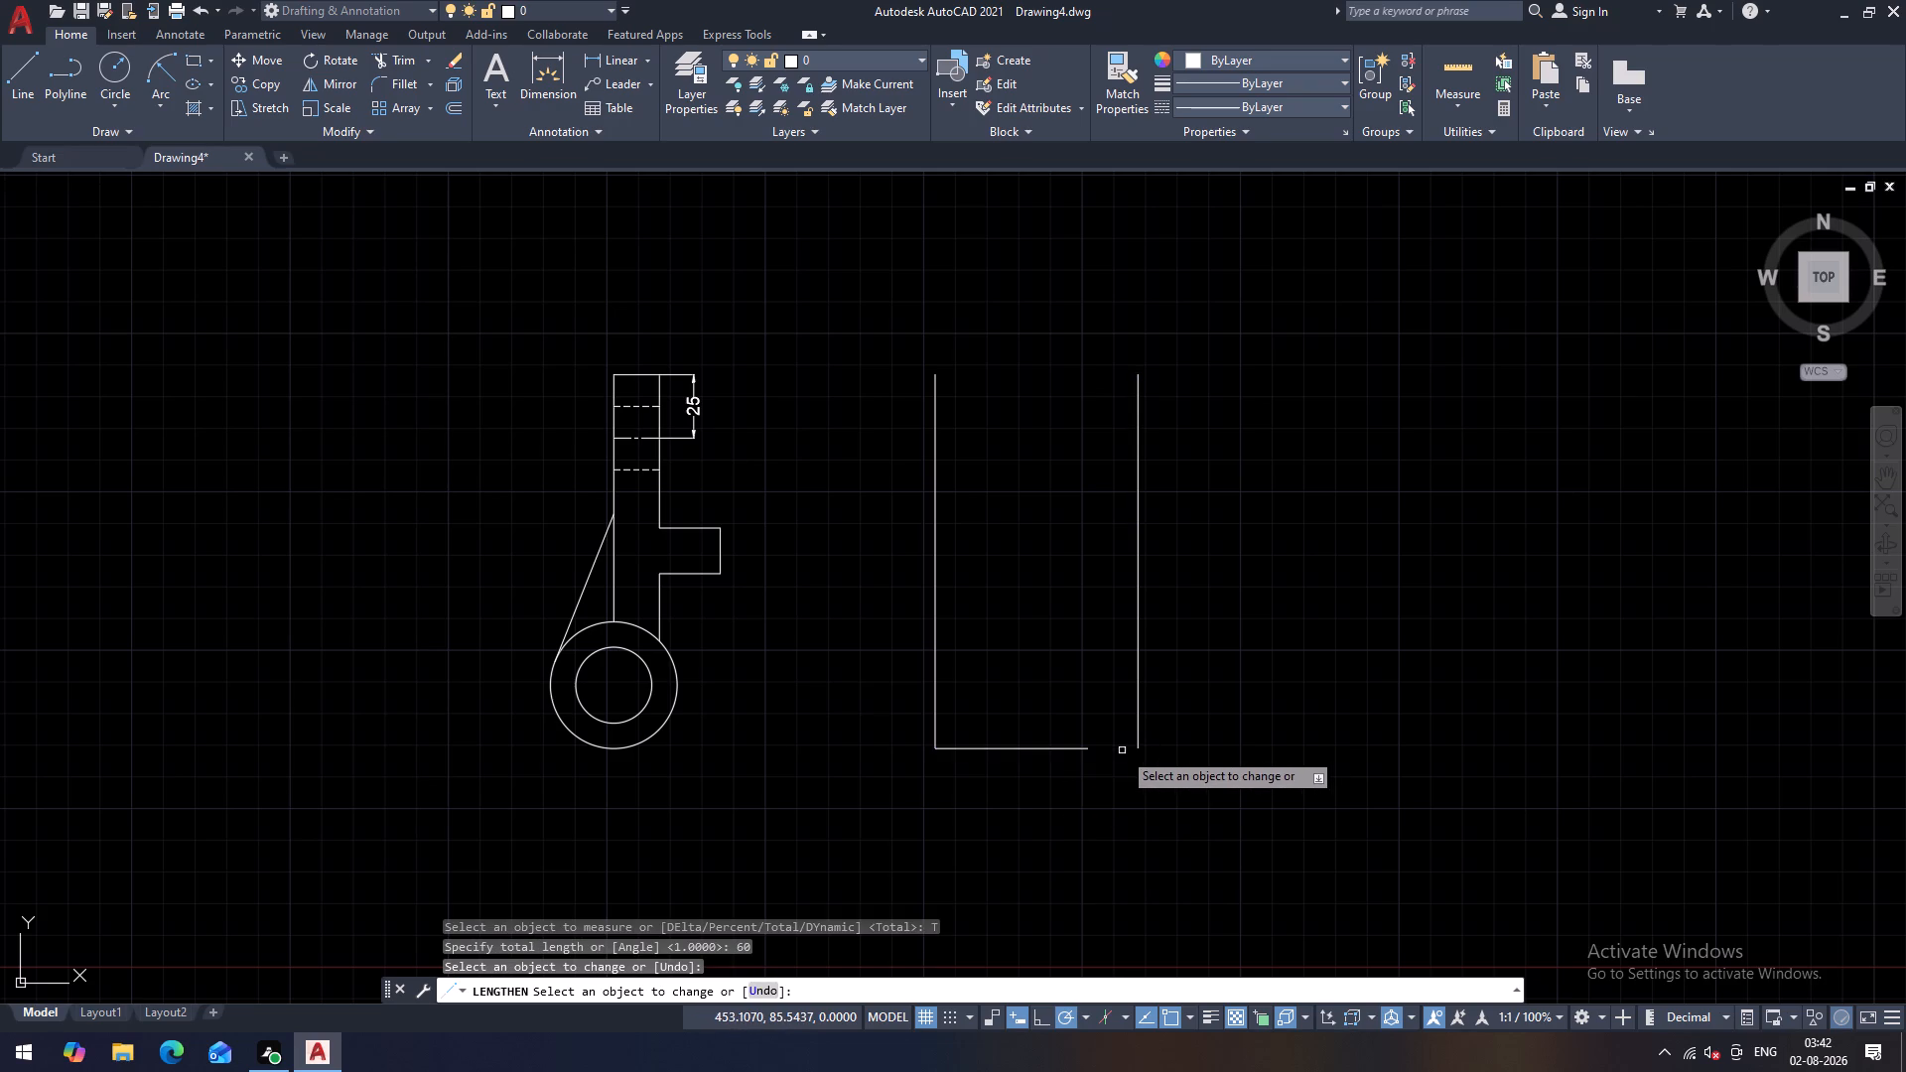
pyautogui.press('Escape')
# Move the right vertical line so its lower end meets the right end of the shortened base line.
pyautogui.scroll(2, 1114, 719)
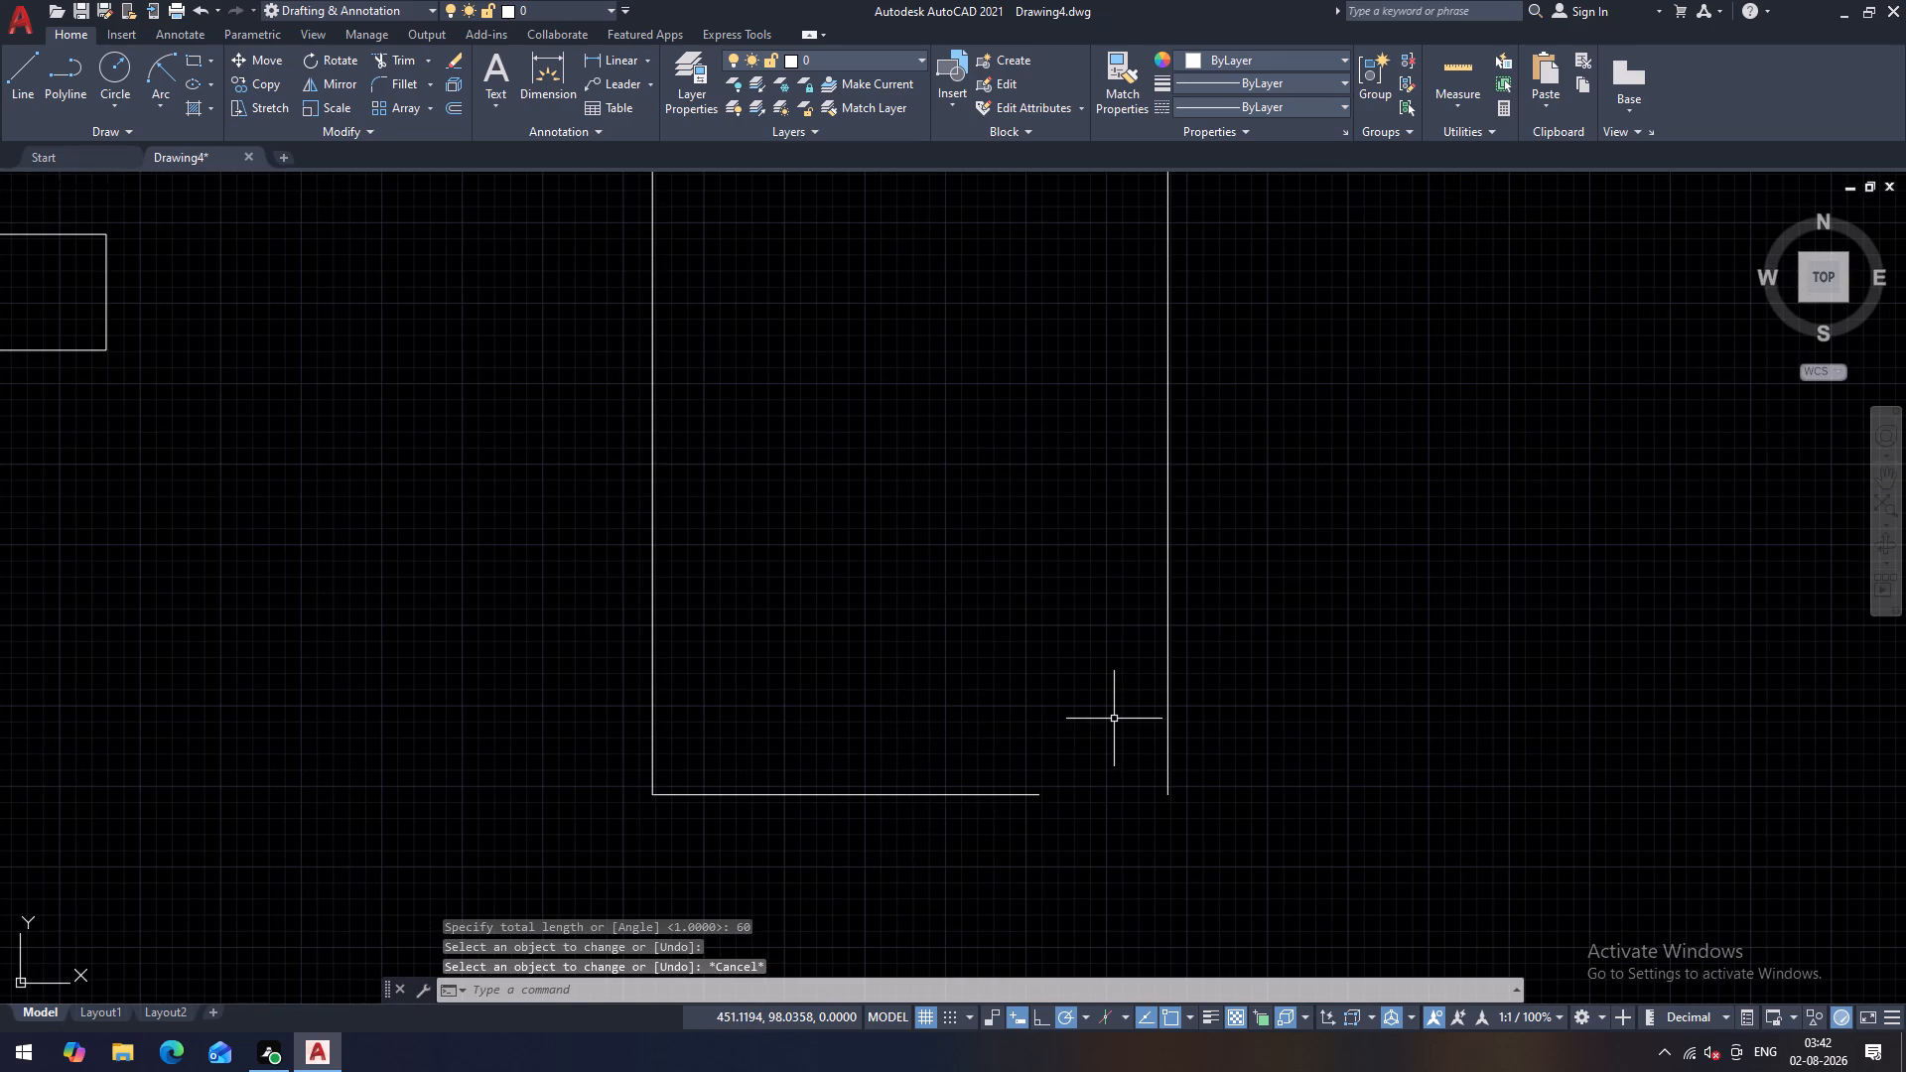
pyautogui.press('m')
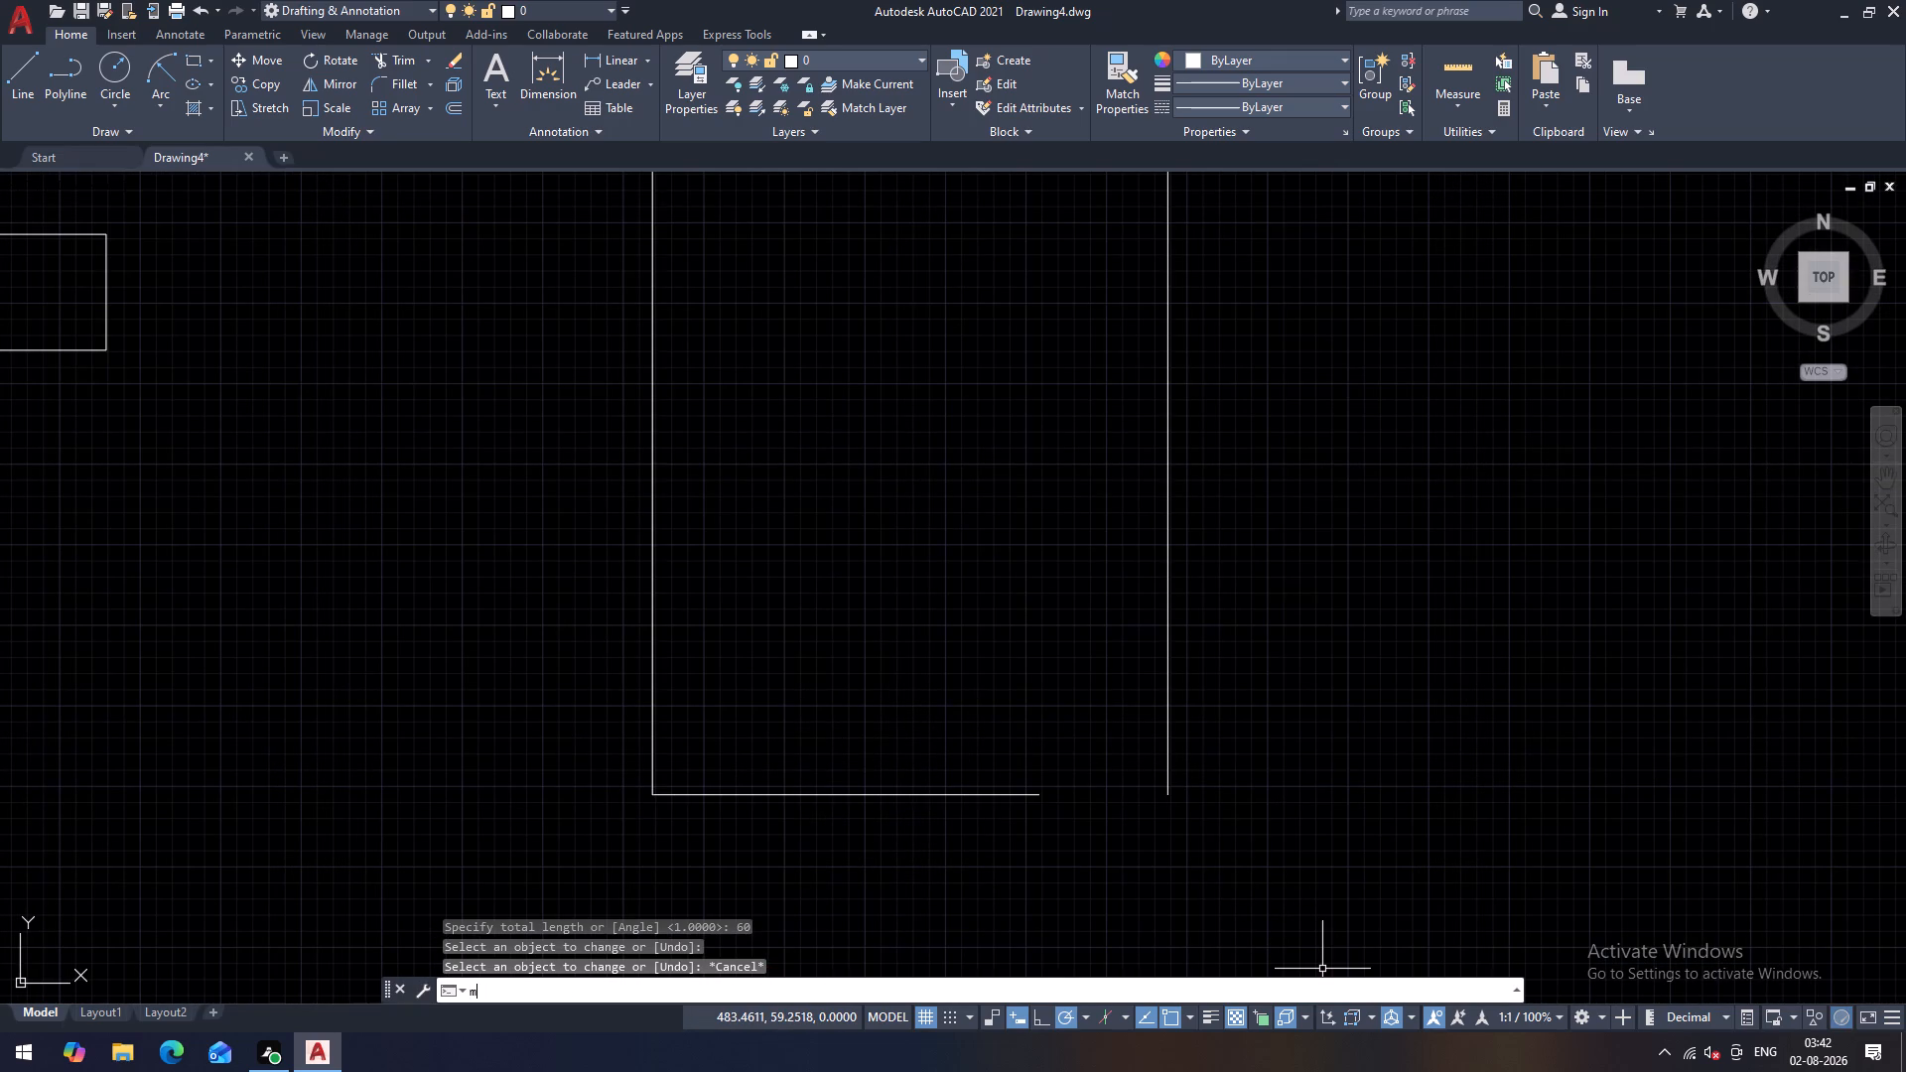
pyautogui.press('space')
pyautogui.click(1170, 769)
pyautogui.press('space')
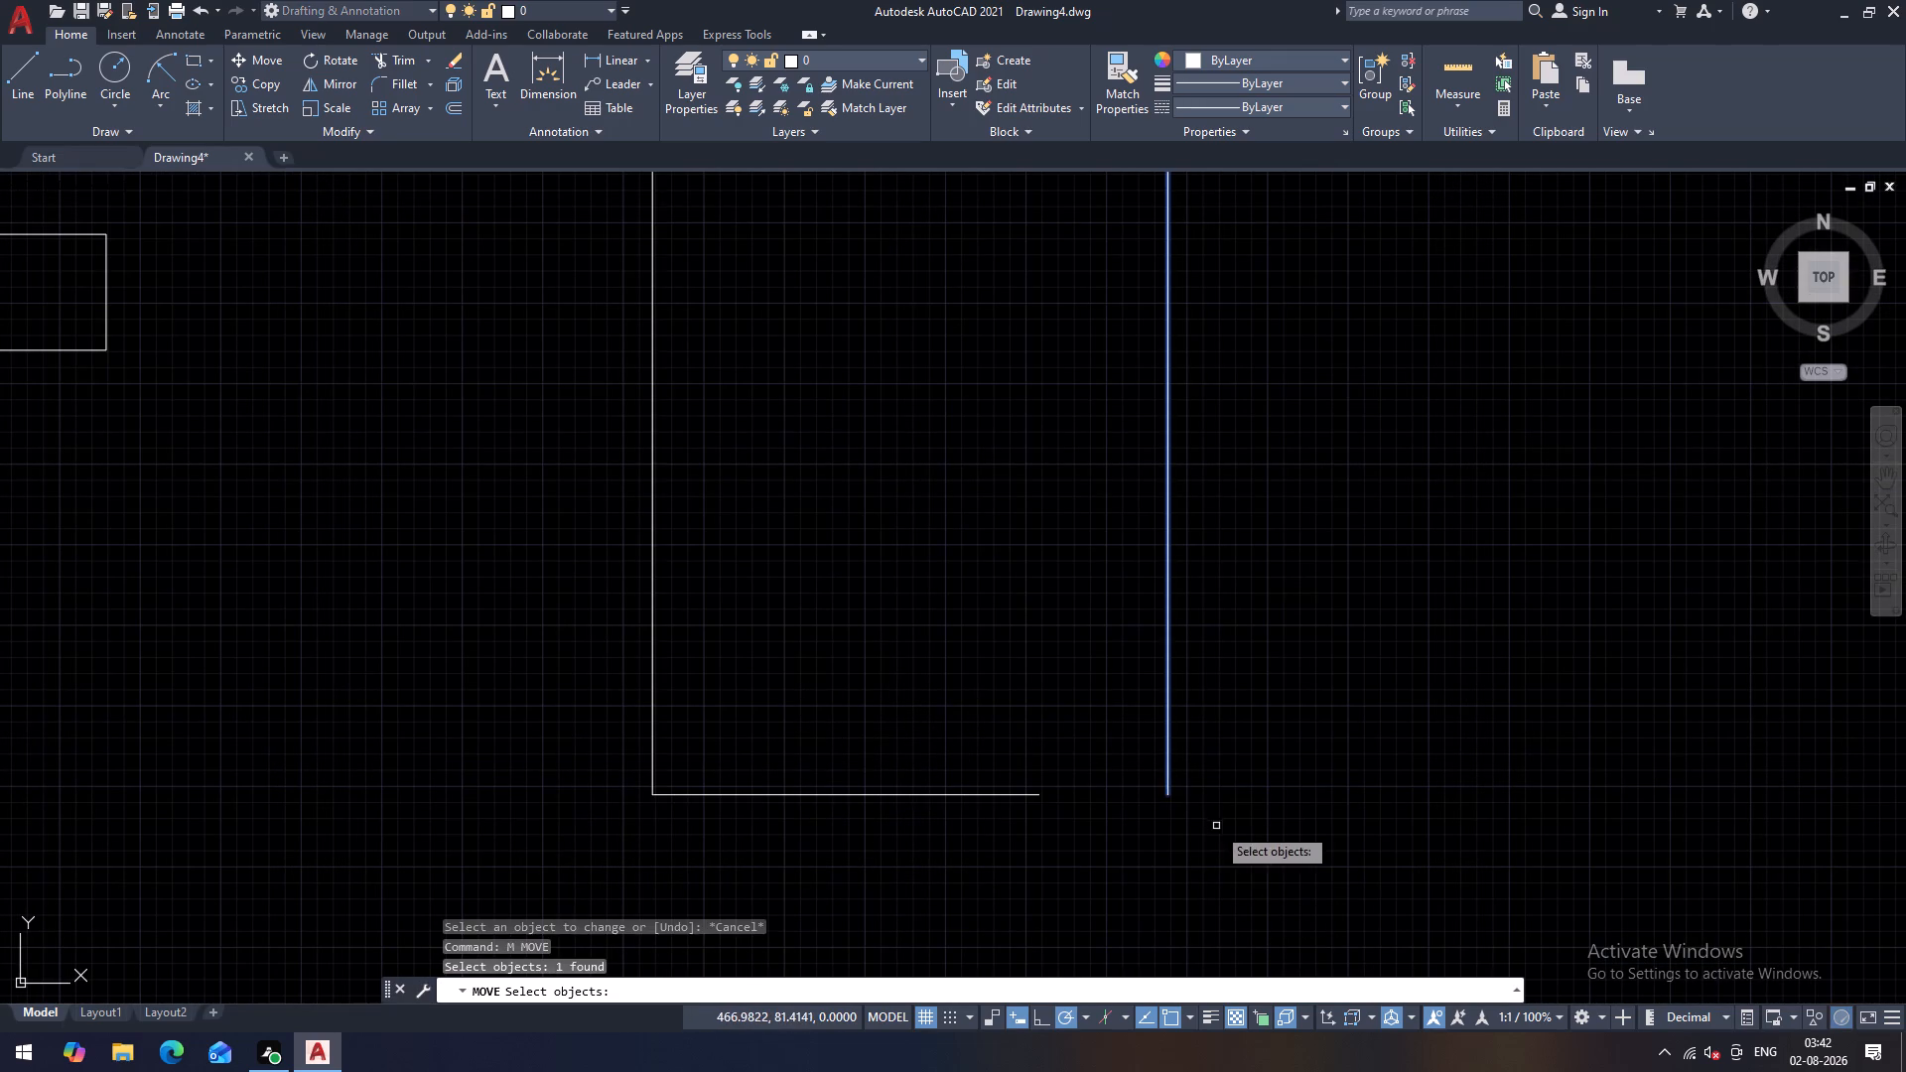
pyautogui.click(1171, 792)
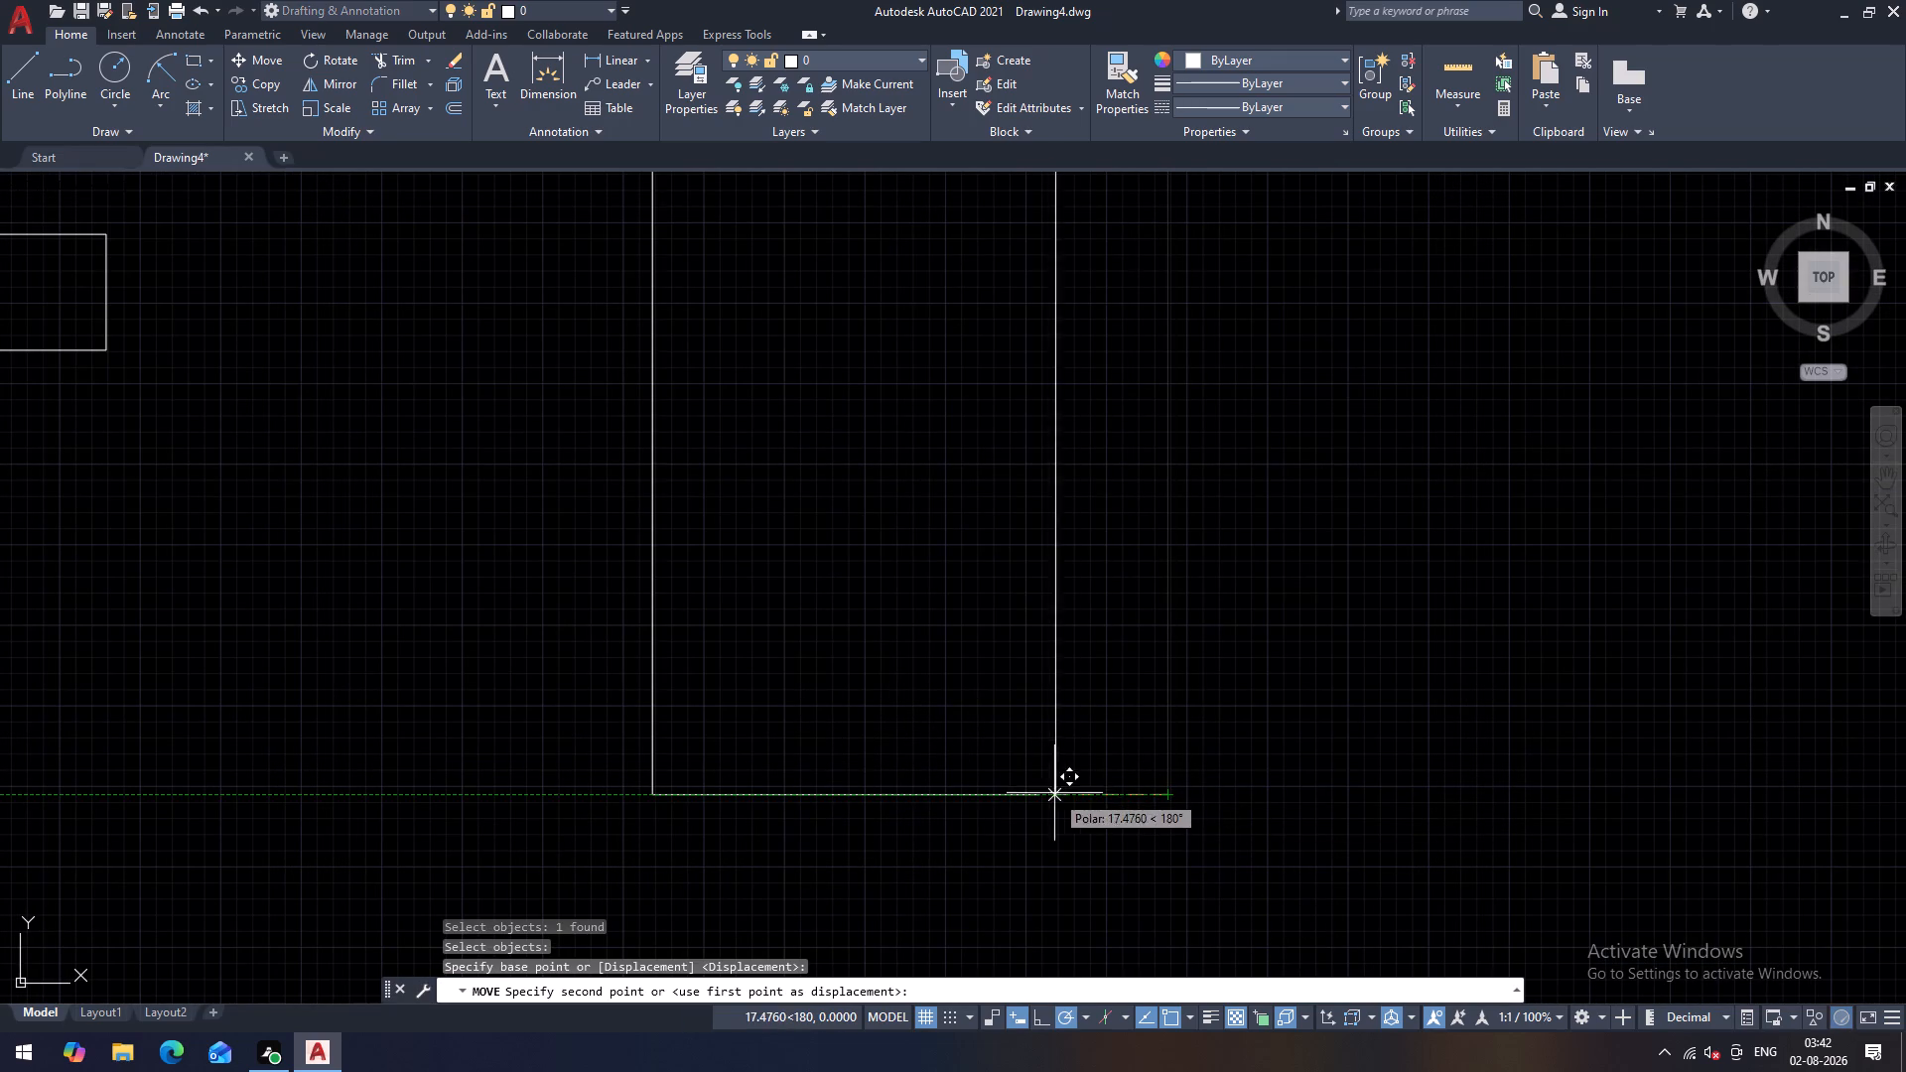
pyautogui.click(1043, 799)
pyautogui.press('Escape')
# Offset the new outline's base line upward by 50.
pyautogui.scroll(-2, 963, 755)
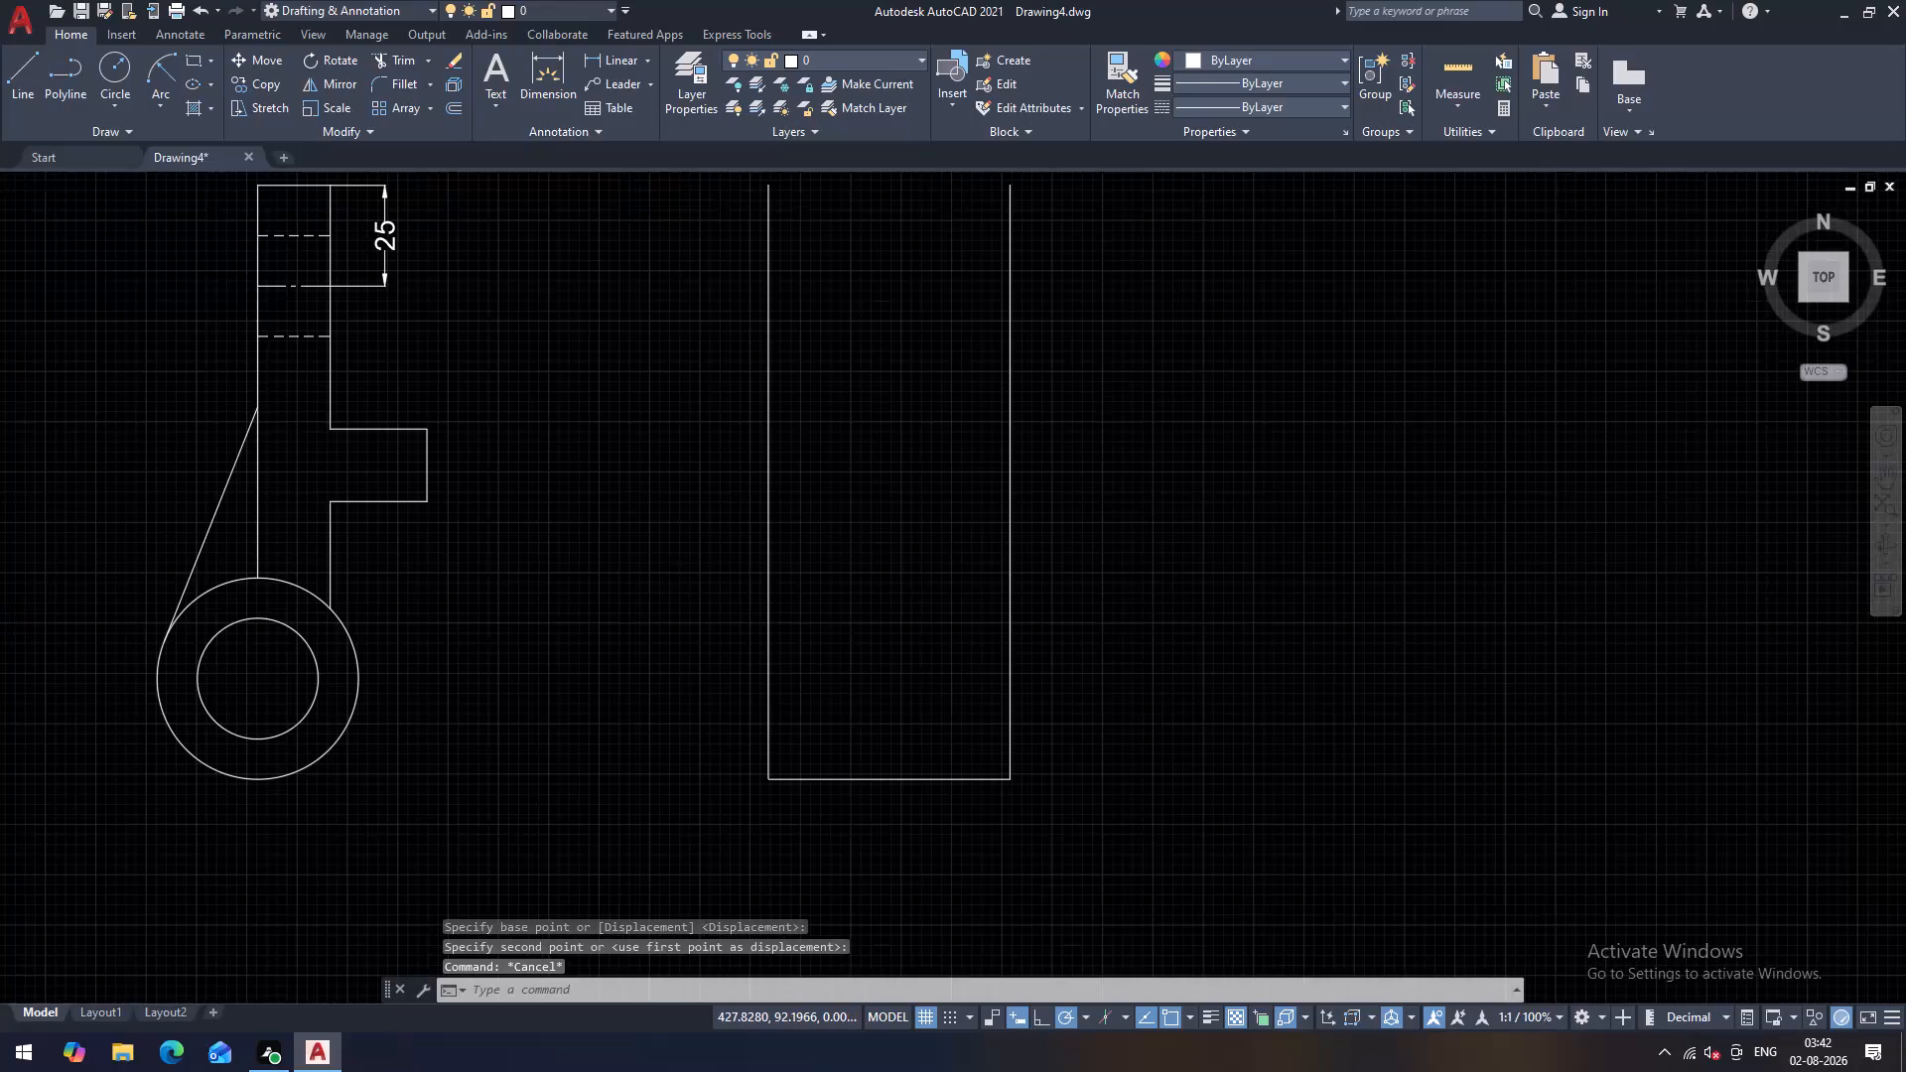
pyautogui.middleClick(963, 755)
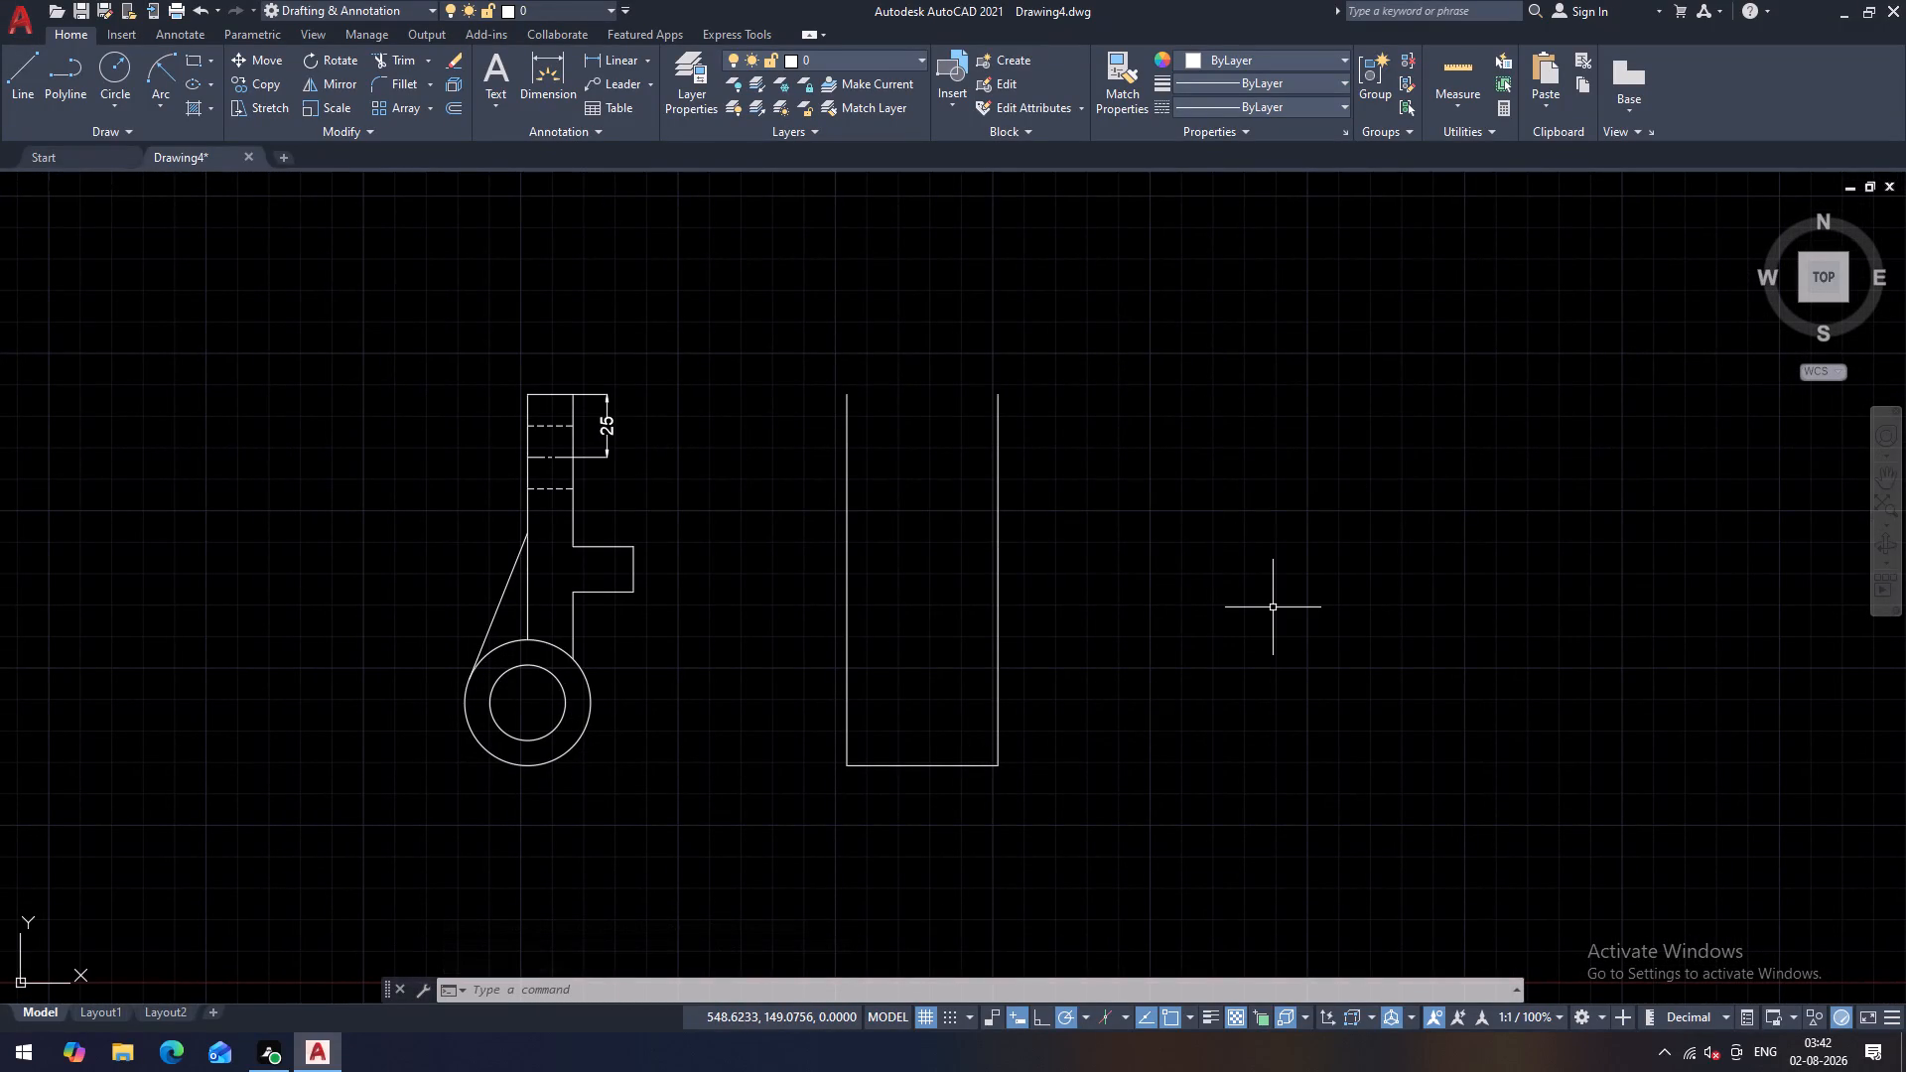
pyautogui.moveTo(1157, 607); pyautogui.dragTo(1150, 605, button='middle')
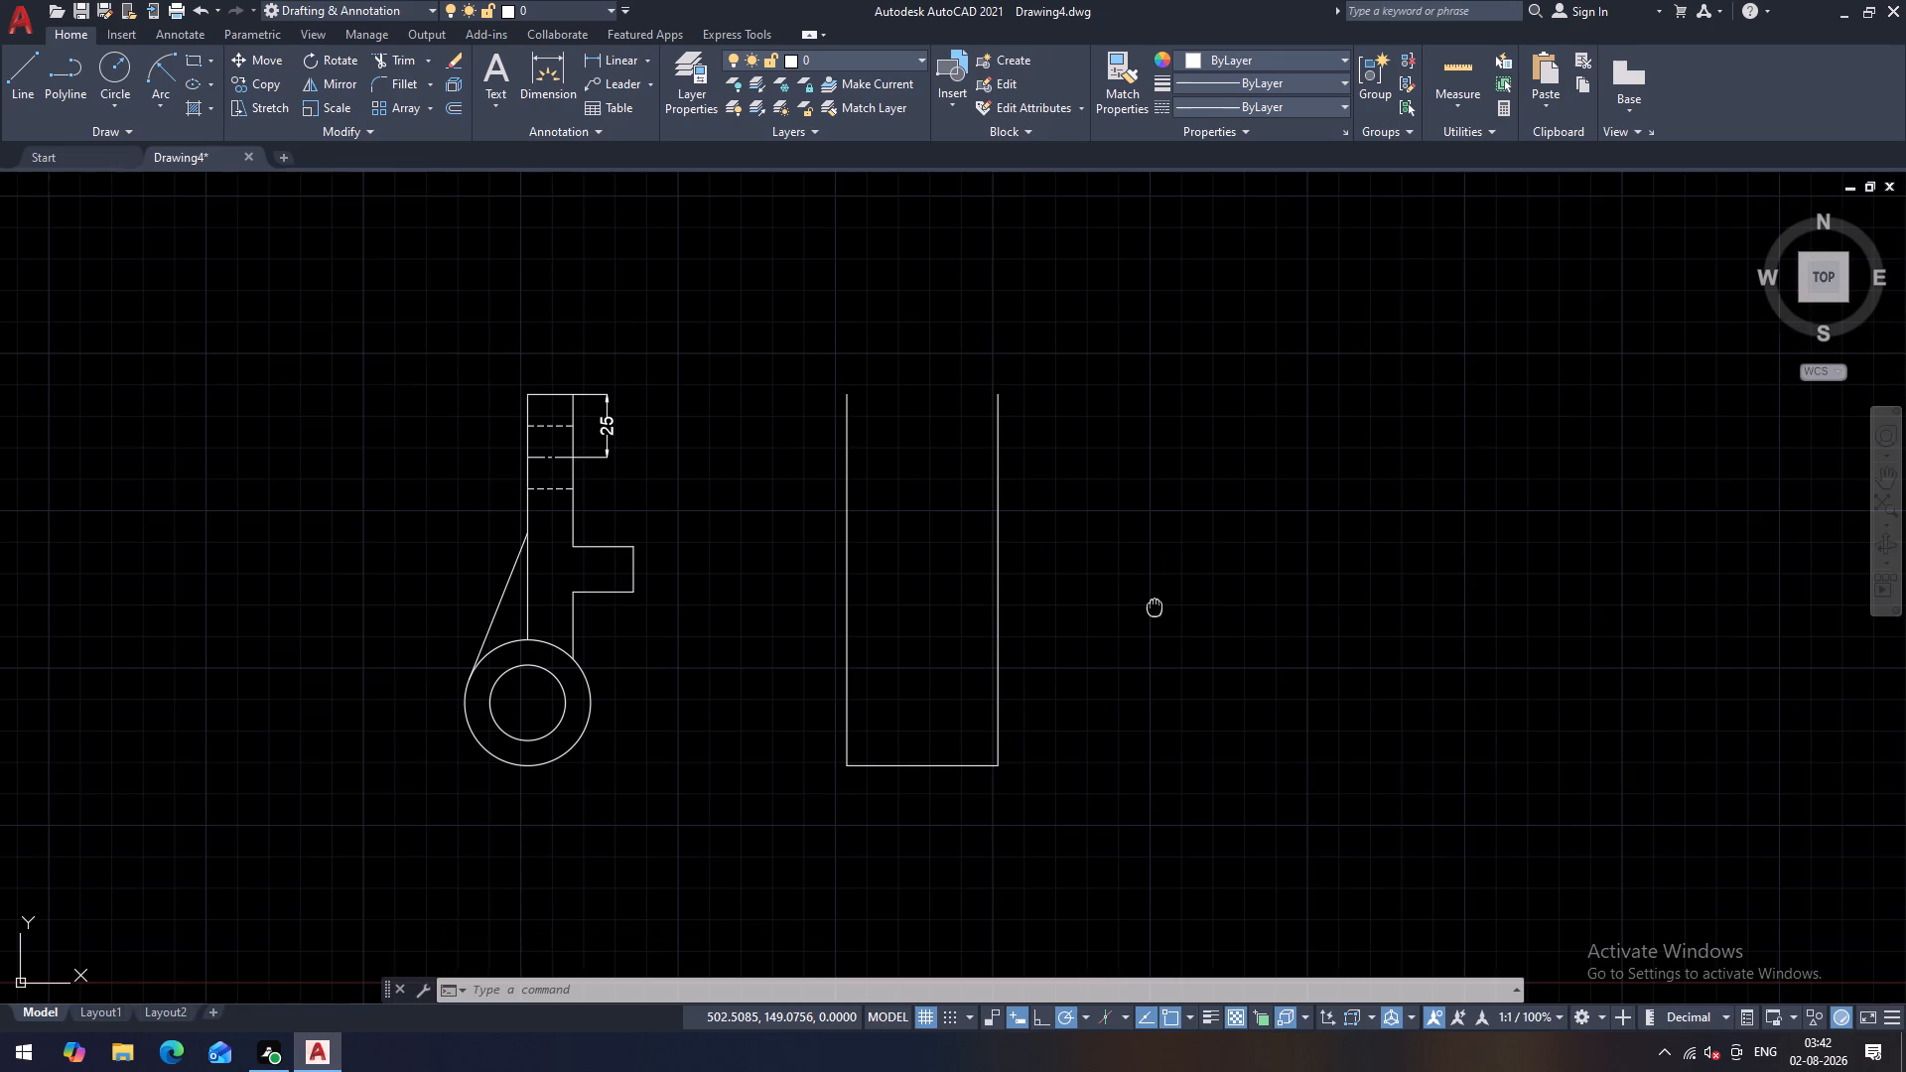
pyautogui.moveTo(1150, 605); pyautogui.dragTo(1147, 603, button='middle')
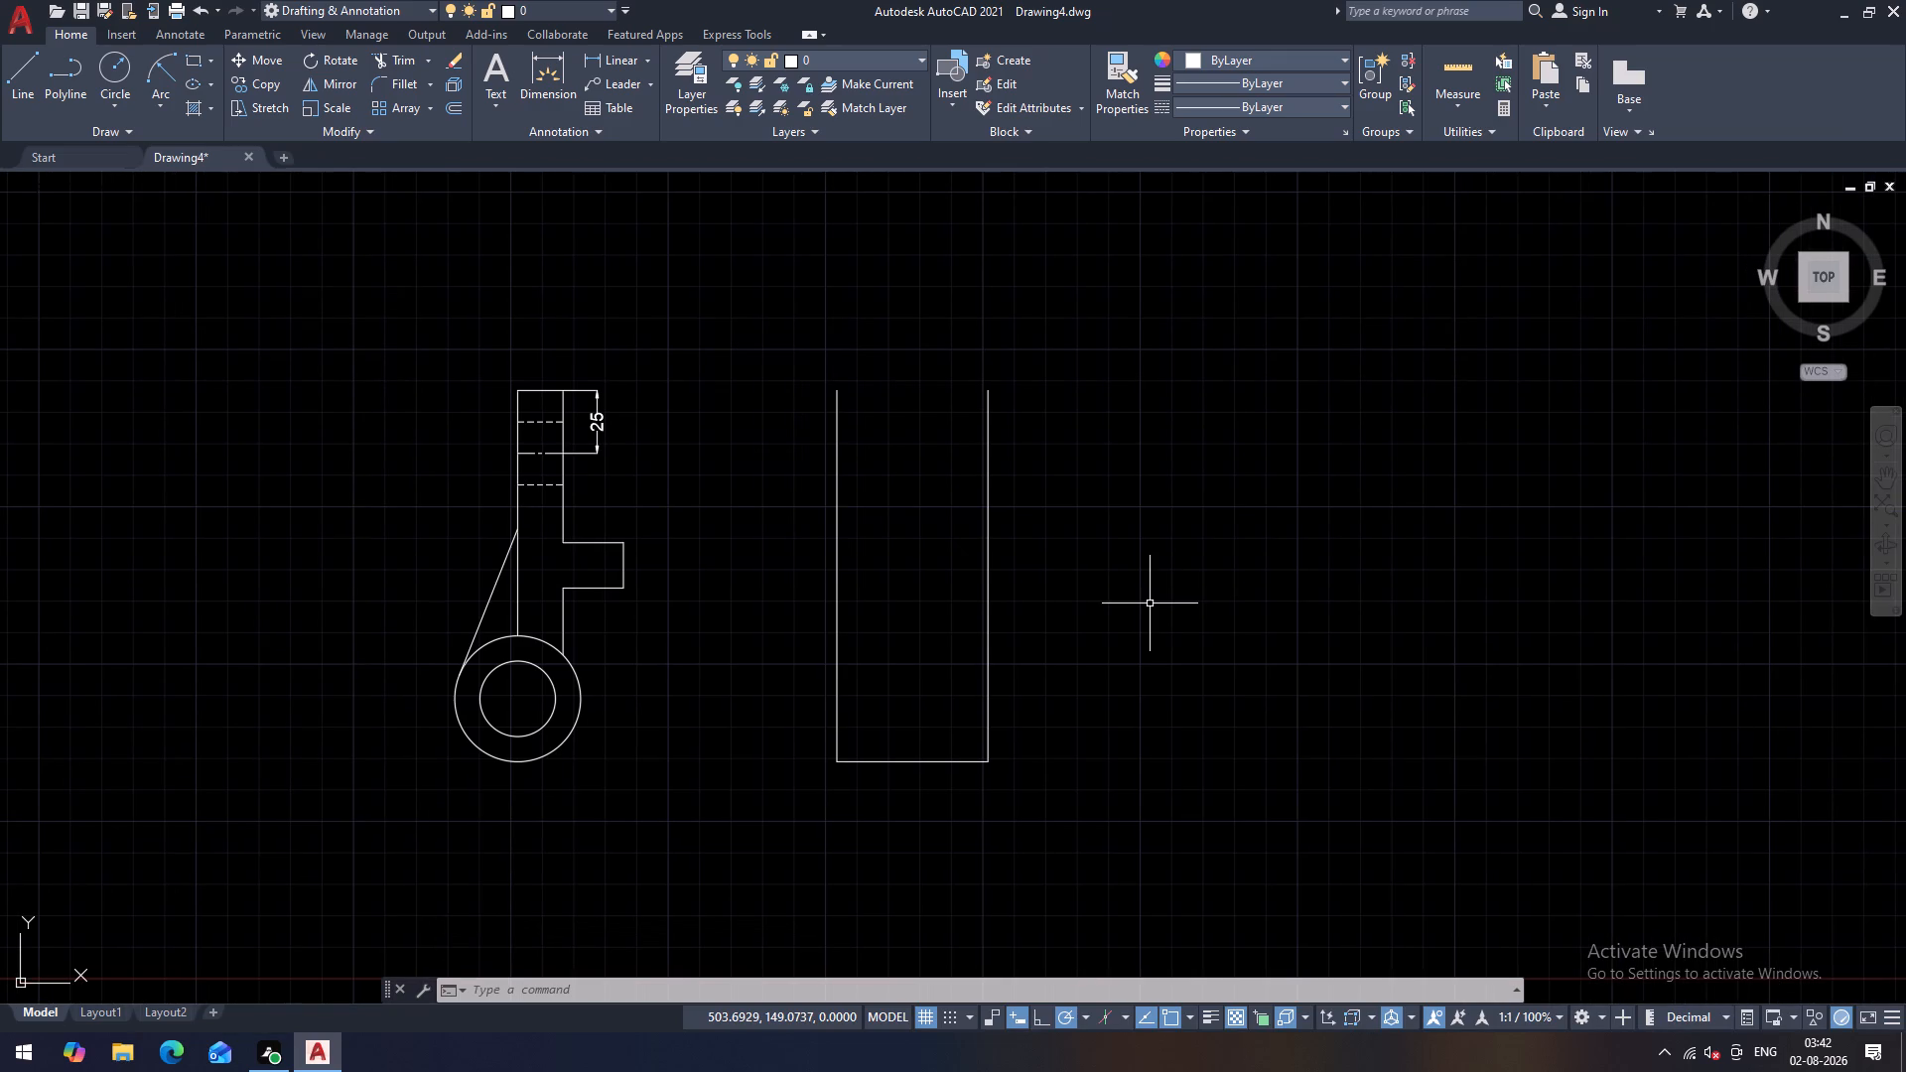
pyautogui.write('o')
pyautogui.press('space')
pyautogui.write('50')
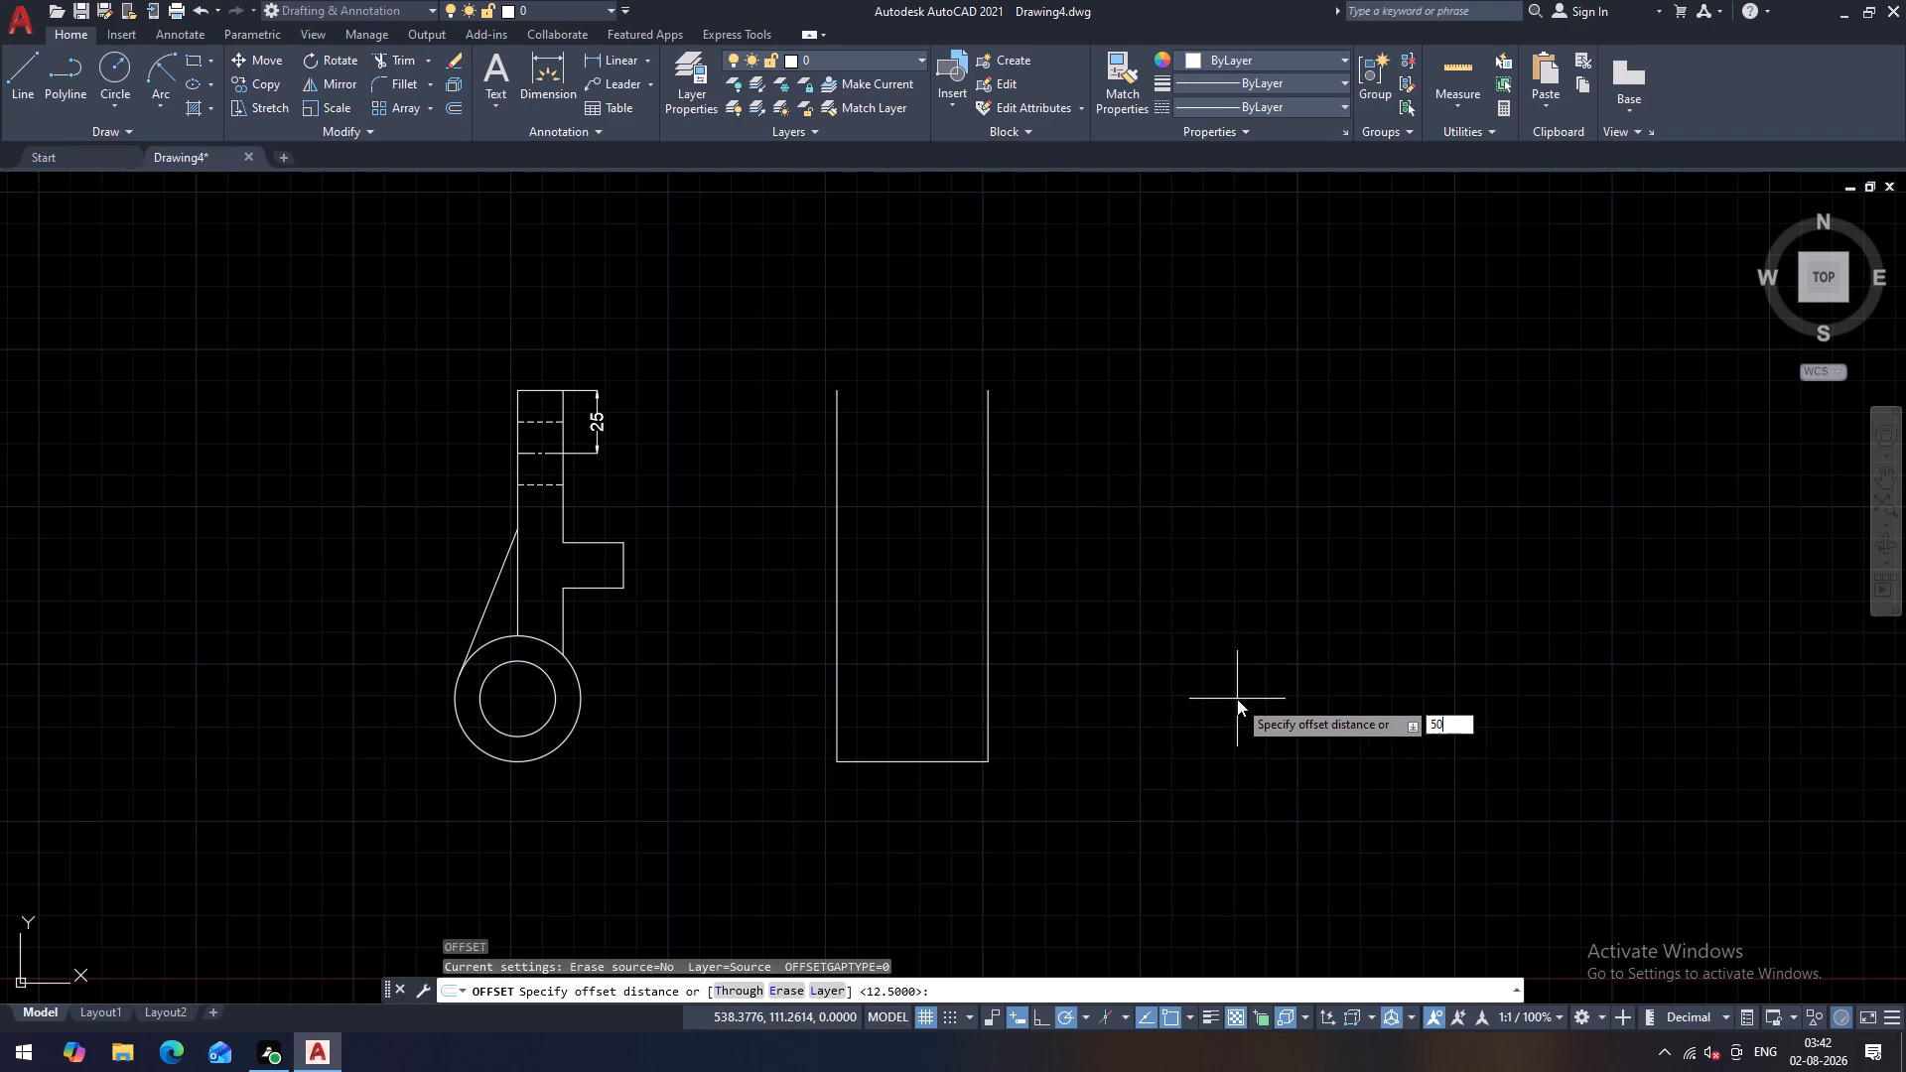
pyautogui.press('Return')
pyautogui.click(898, 762)
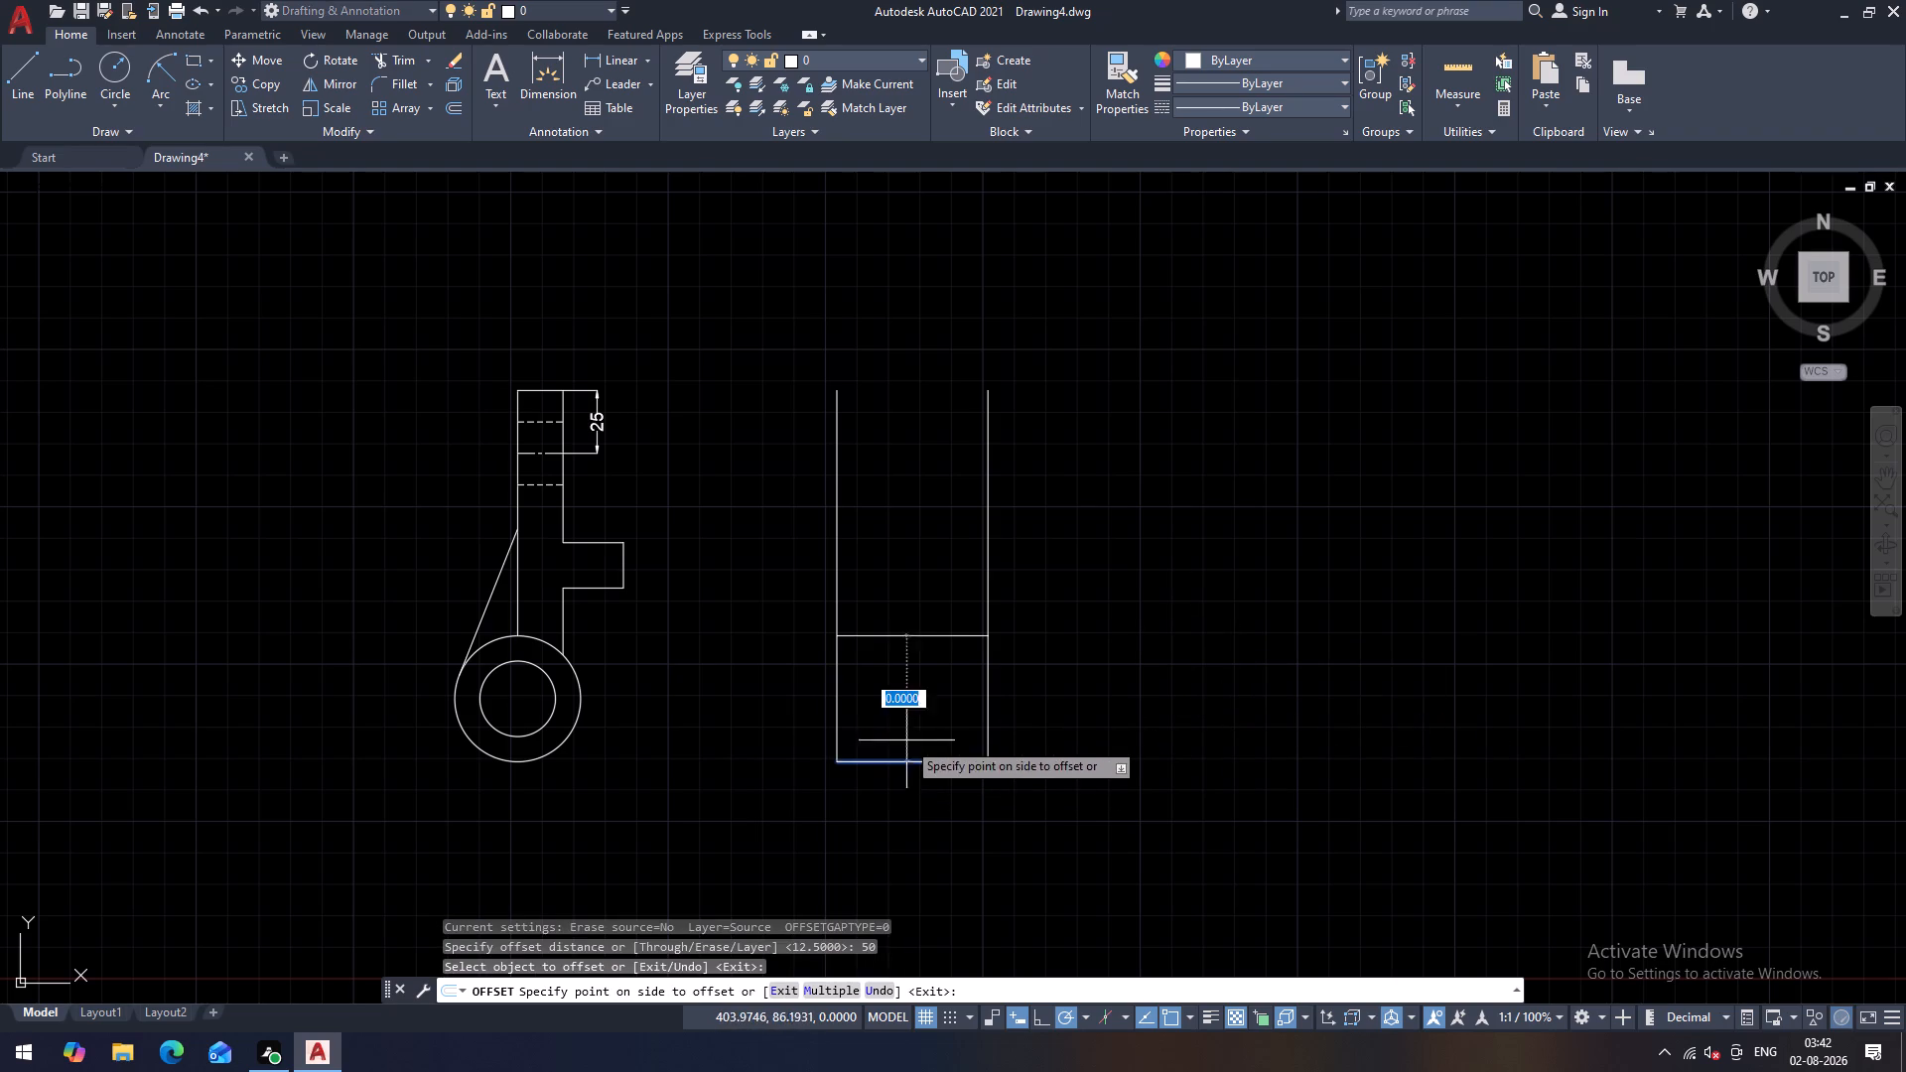
pyautogui.click(927, 699)
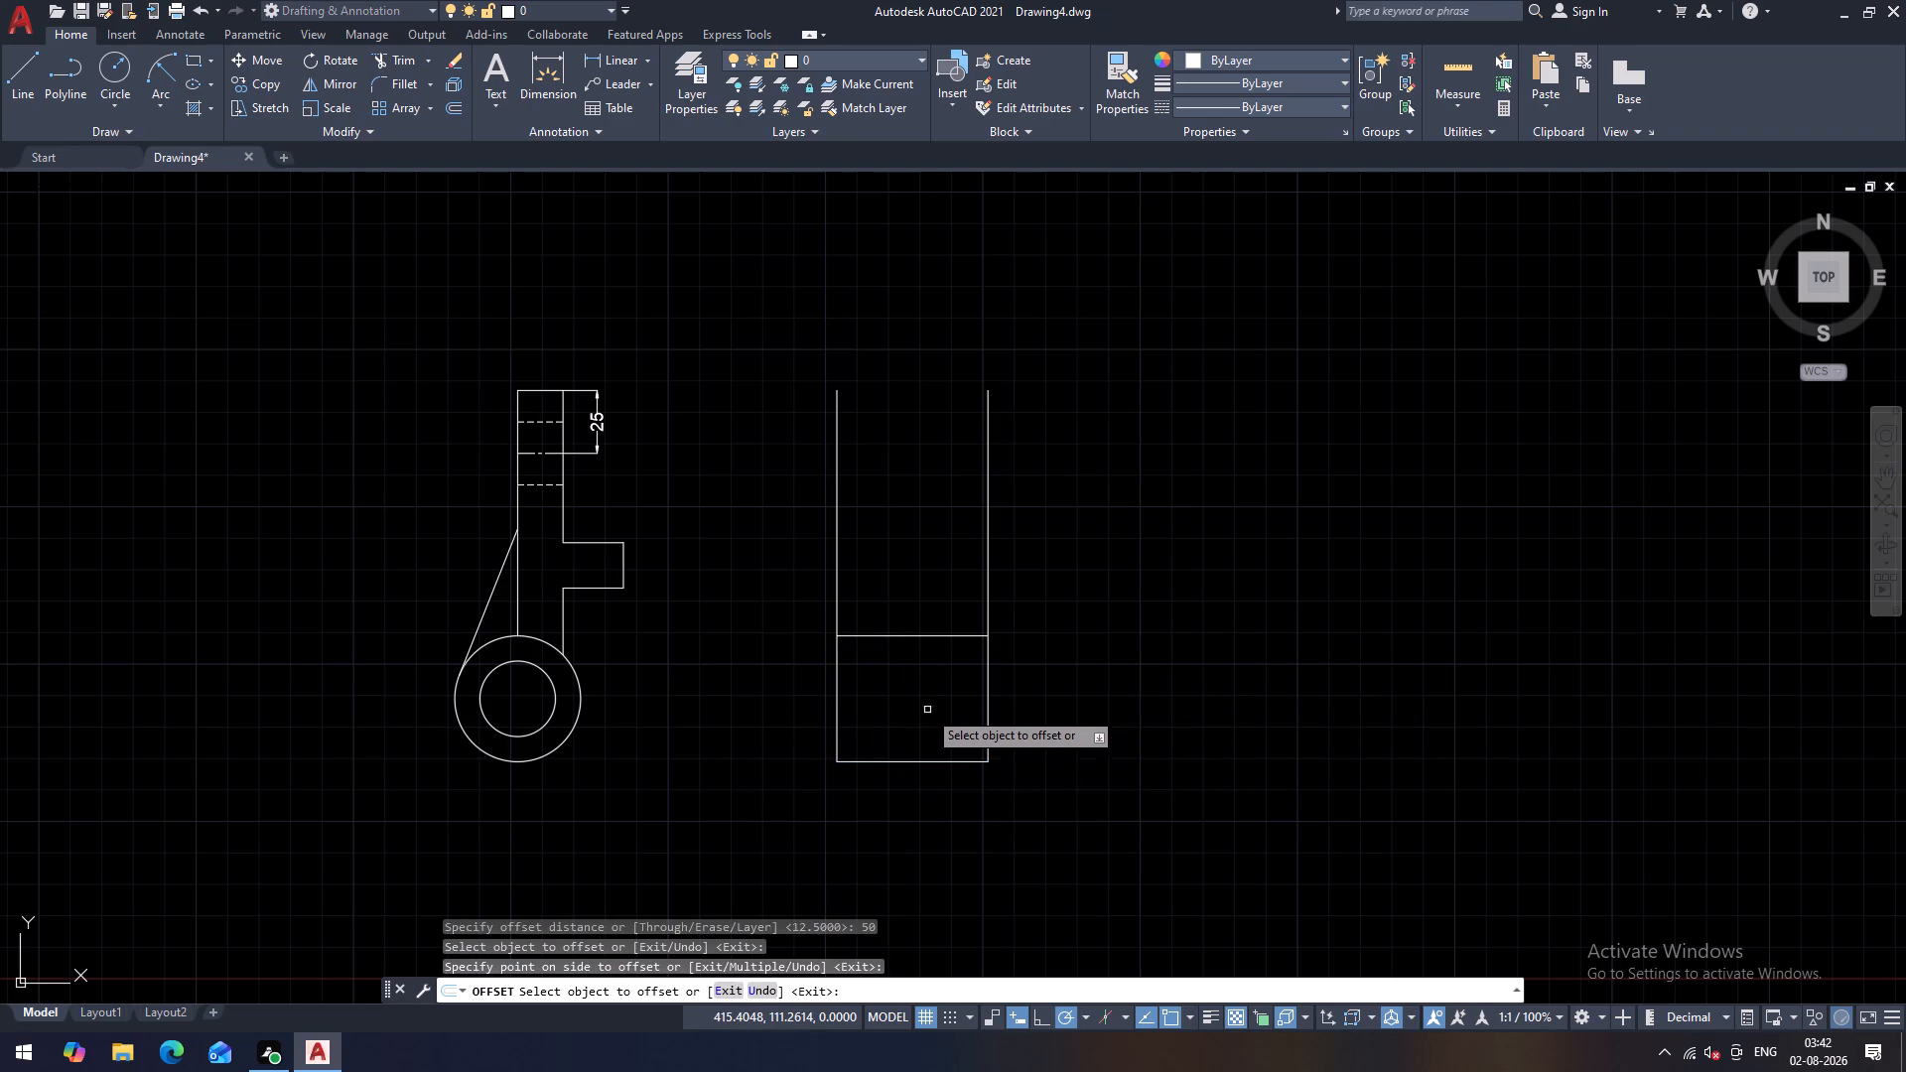
# Offset the base line upward again at a distance of 25.
pyautogui.click(908, 761)
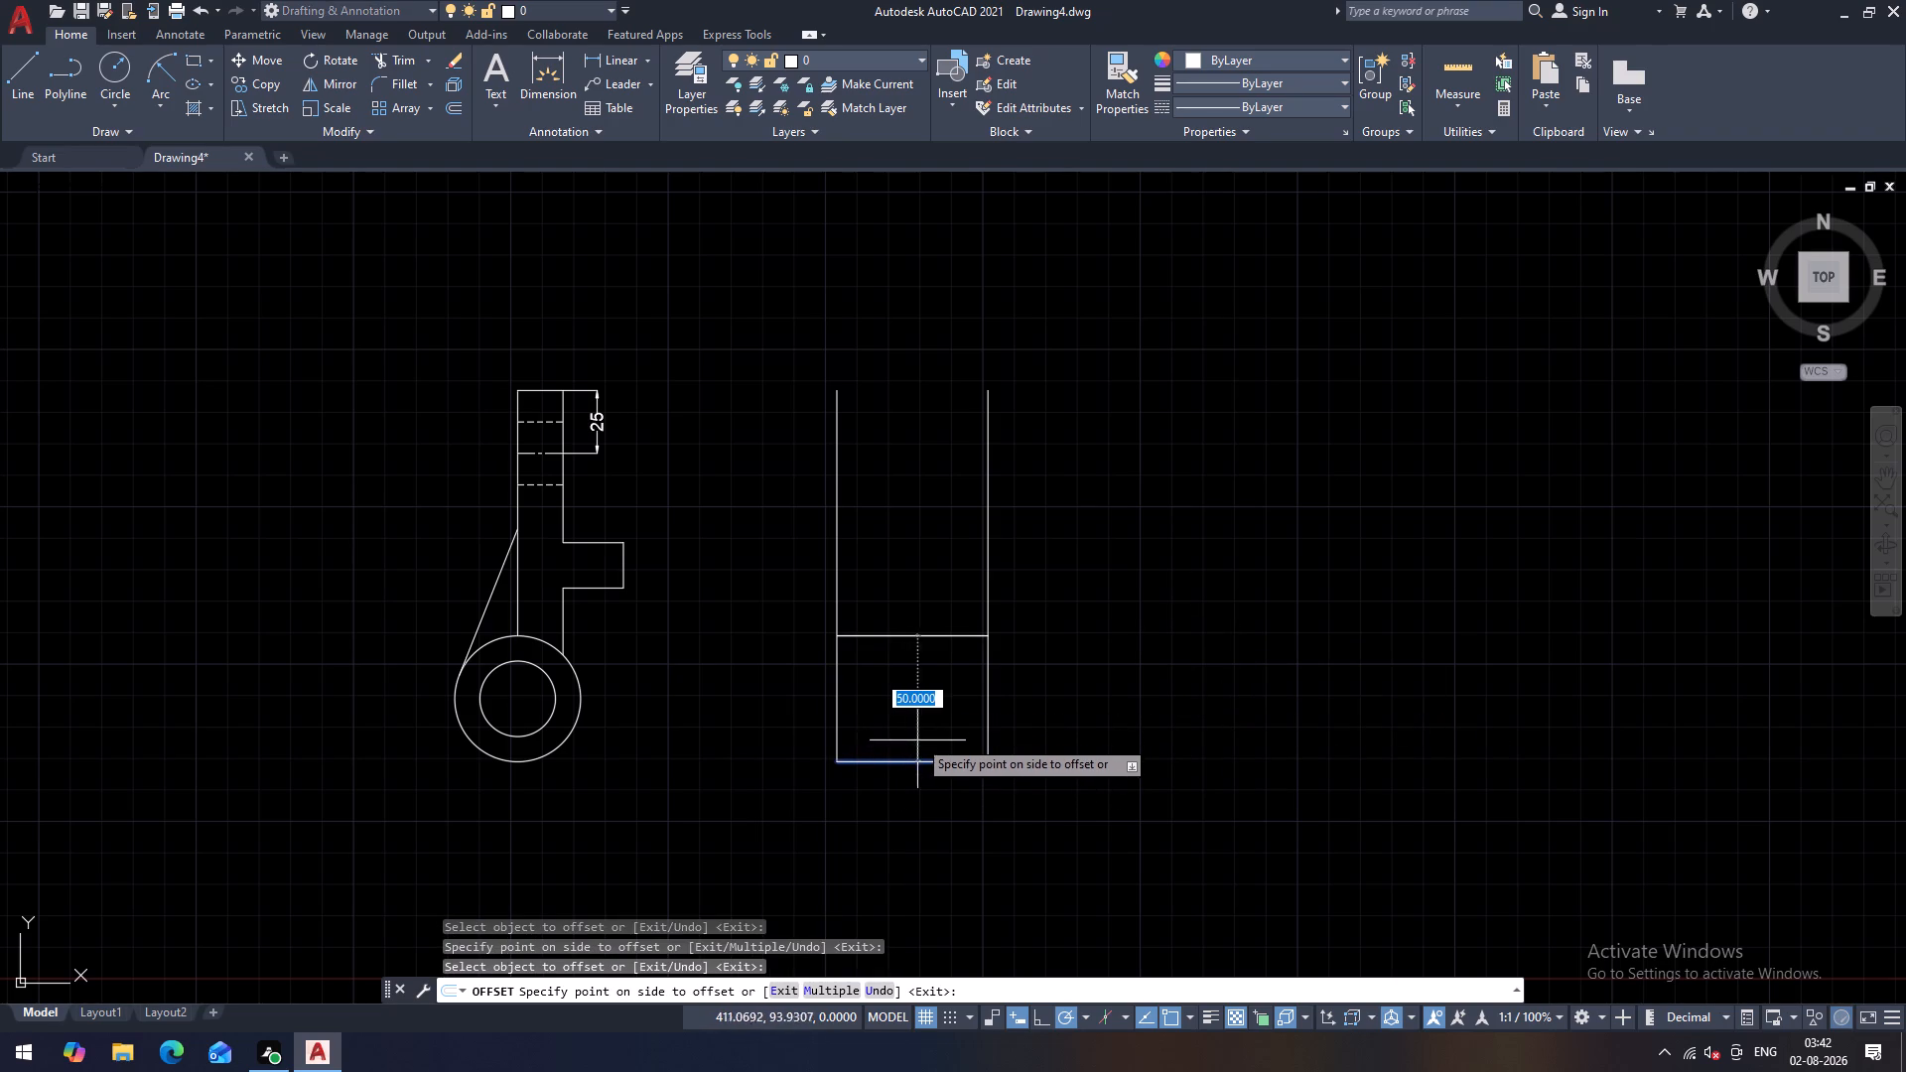
pyautogui.write('25')
pyautogui.press('Return')
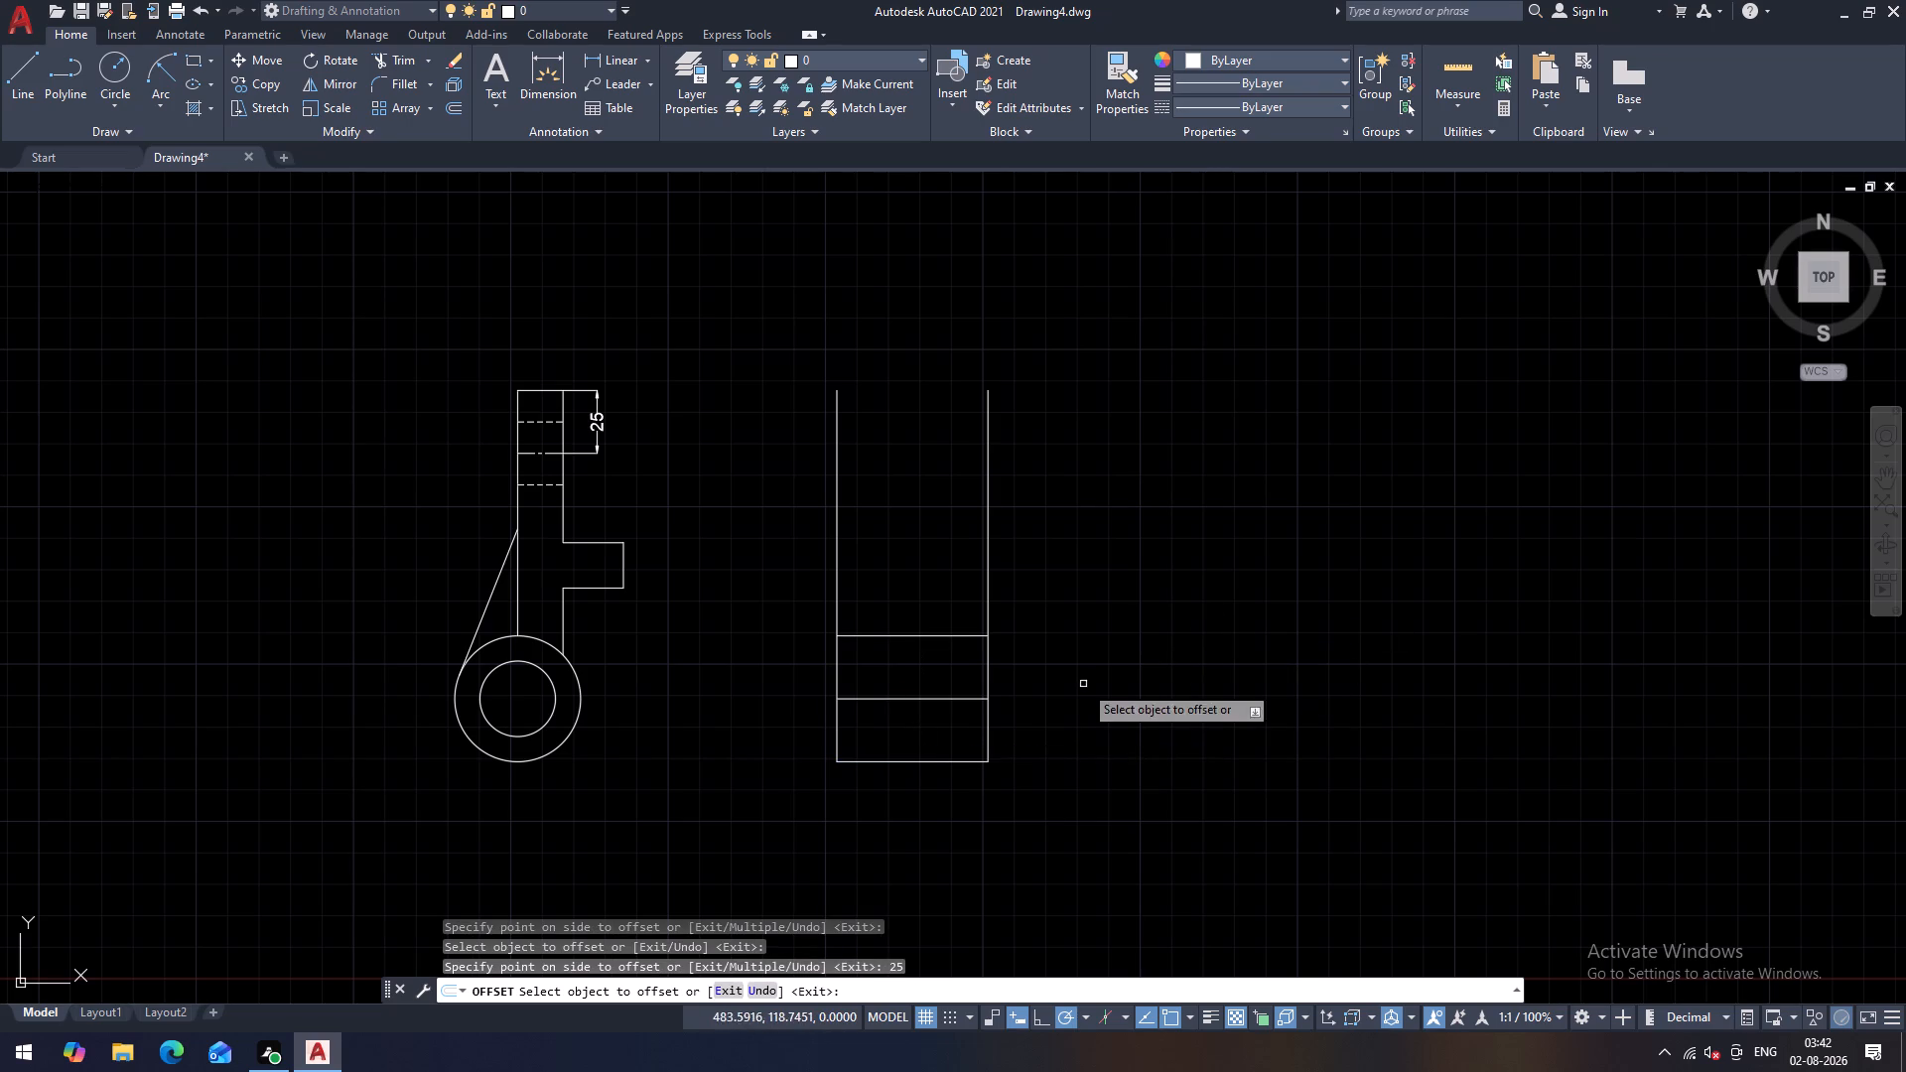
# Offset the horizontal line midway up the second view's lower block by 15 both upward and downward.
pyautogui.click(934, 697)
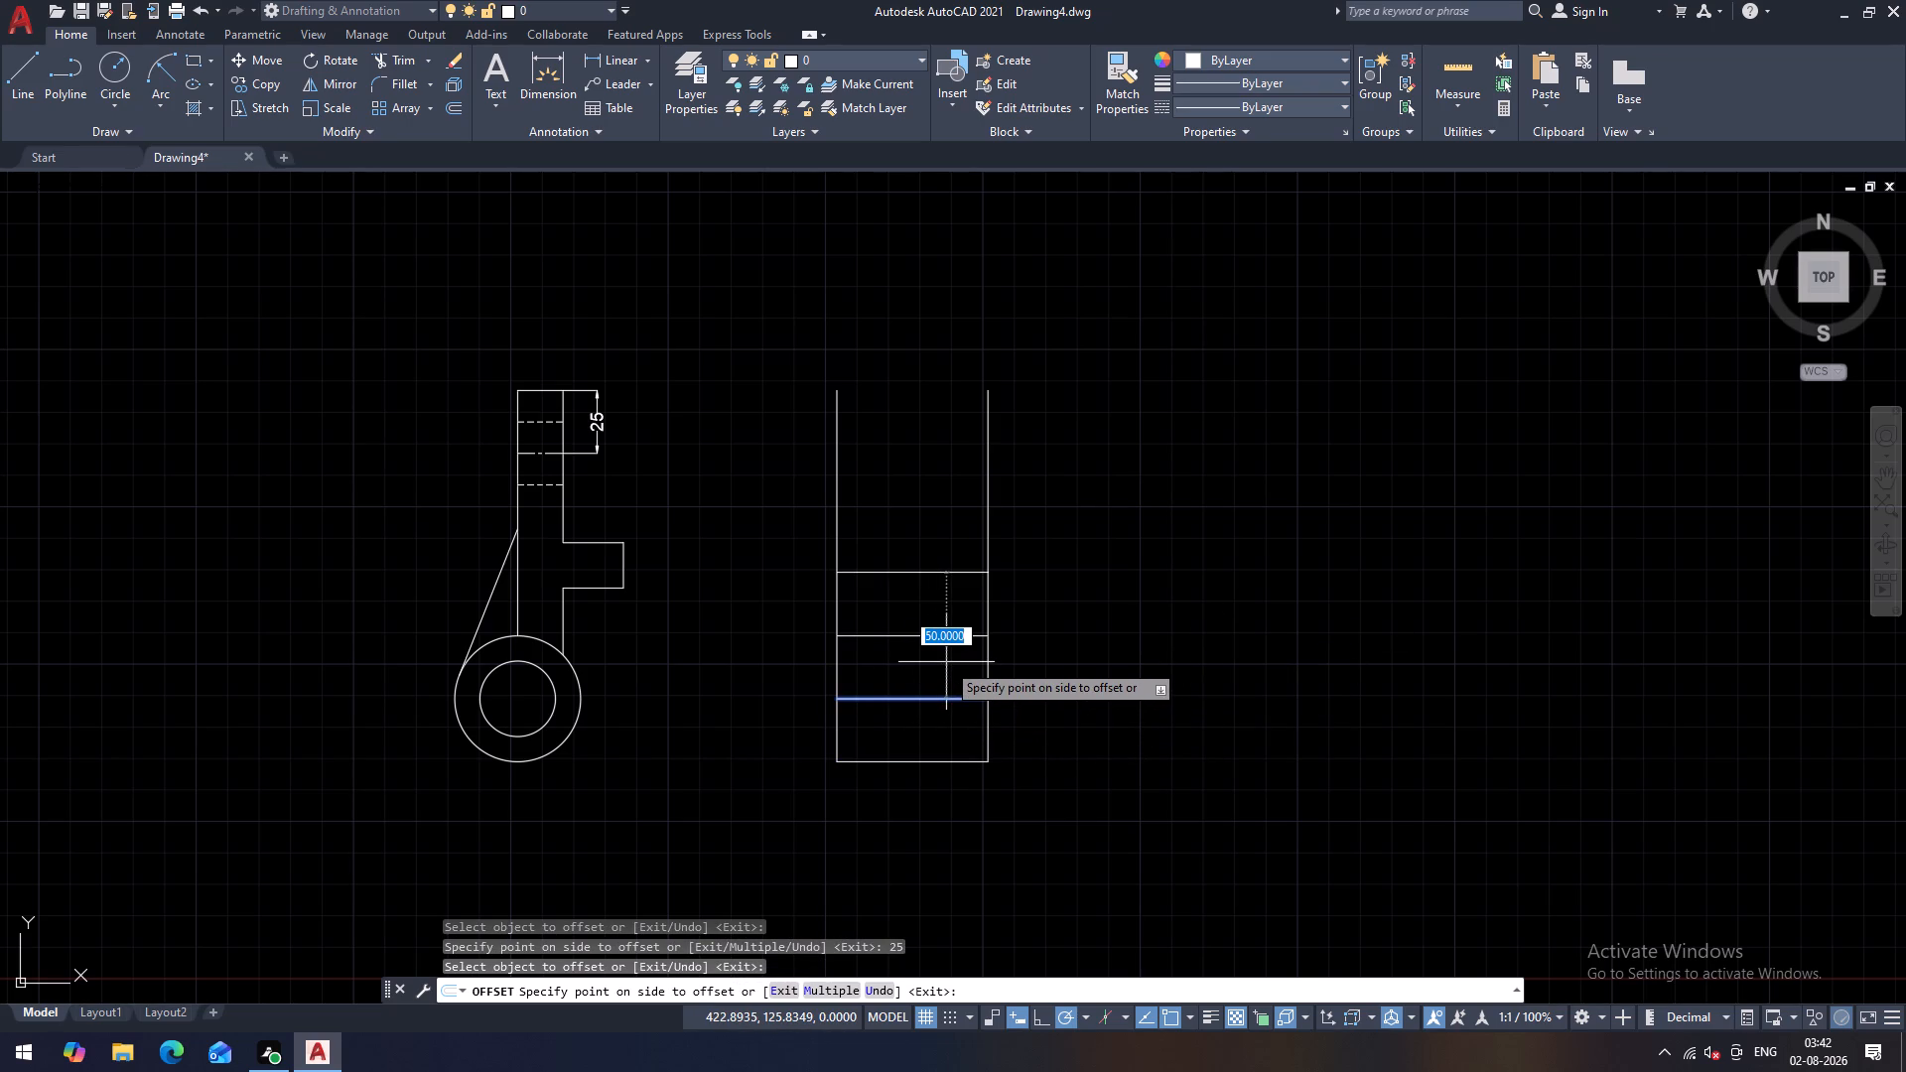
pyautogui.write('15')
pyautogui.press('Return')
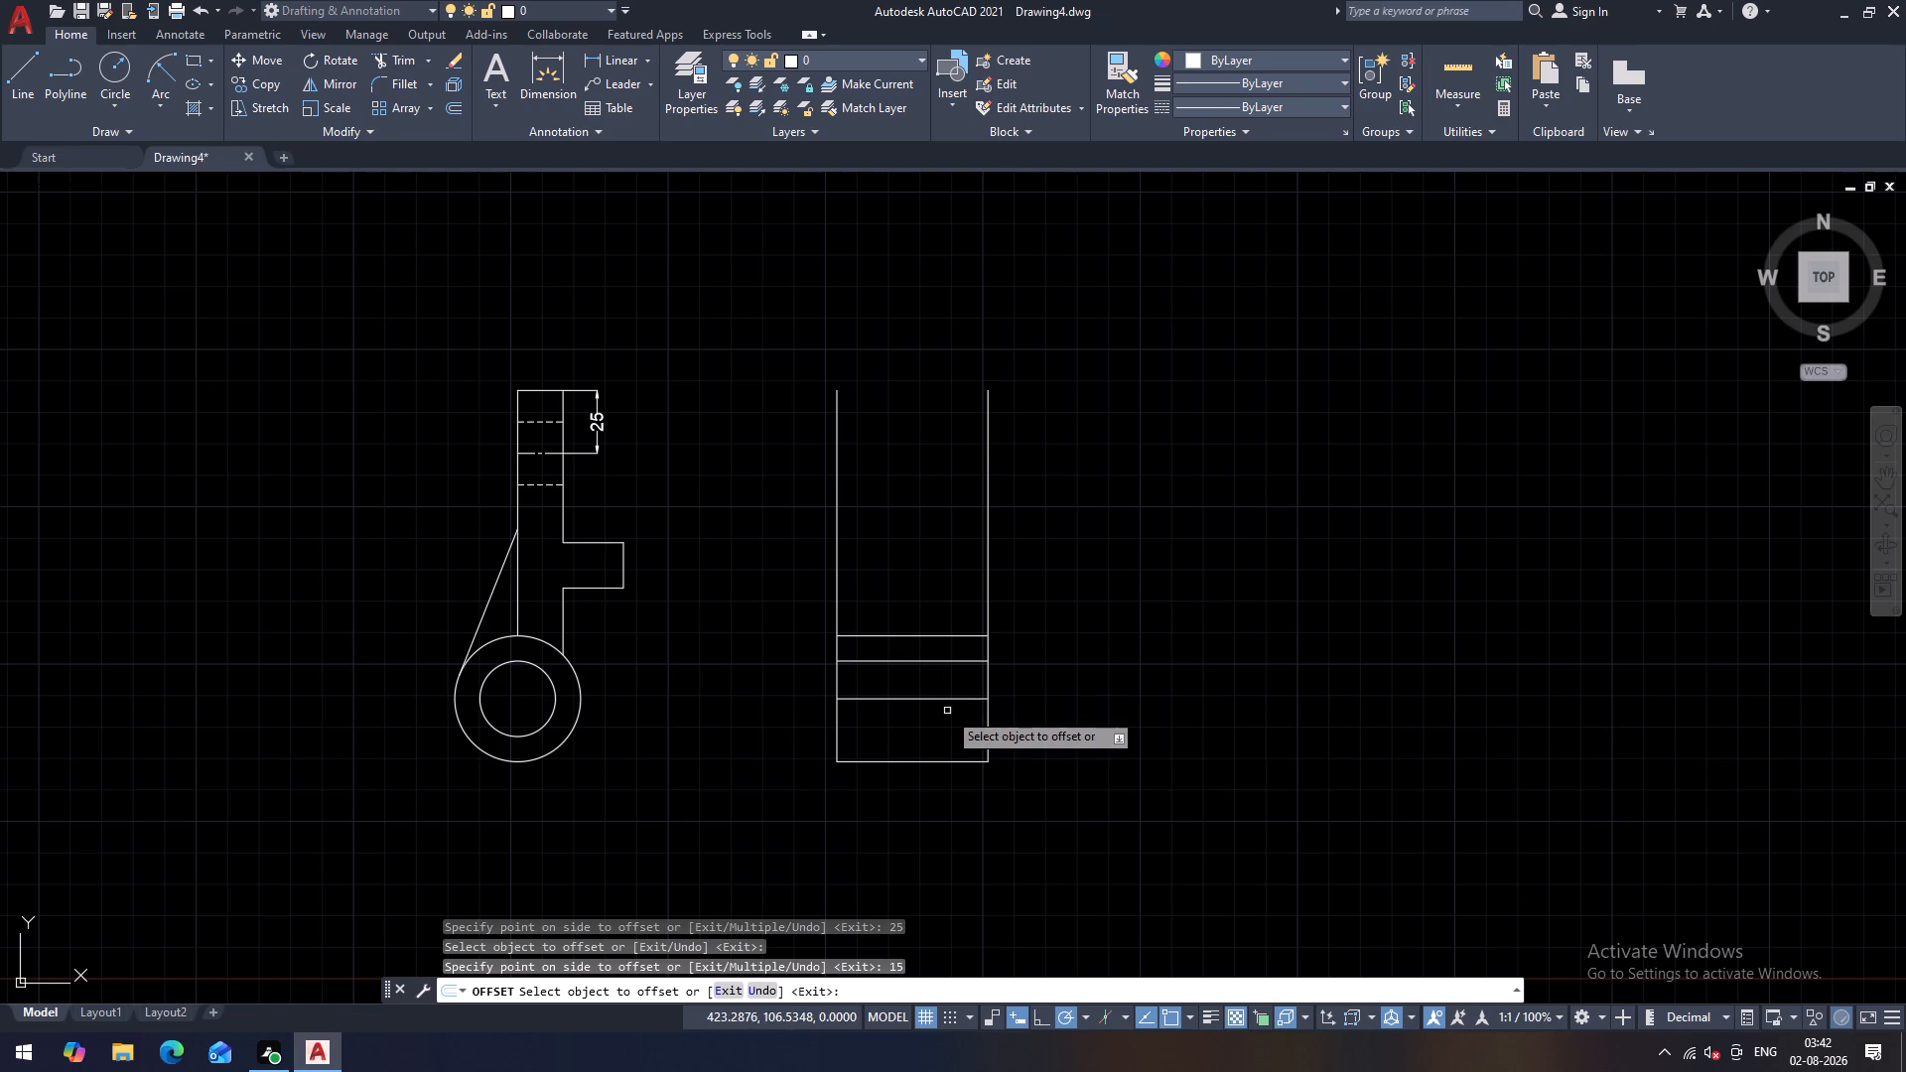
pyautogui.click(922, 698)
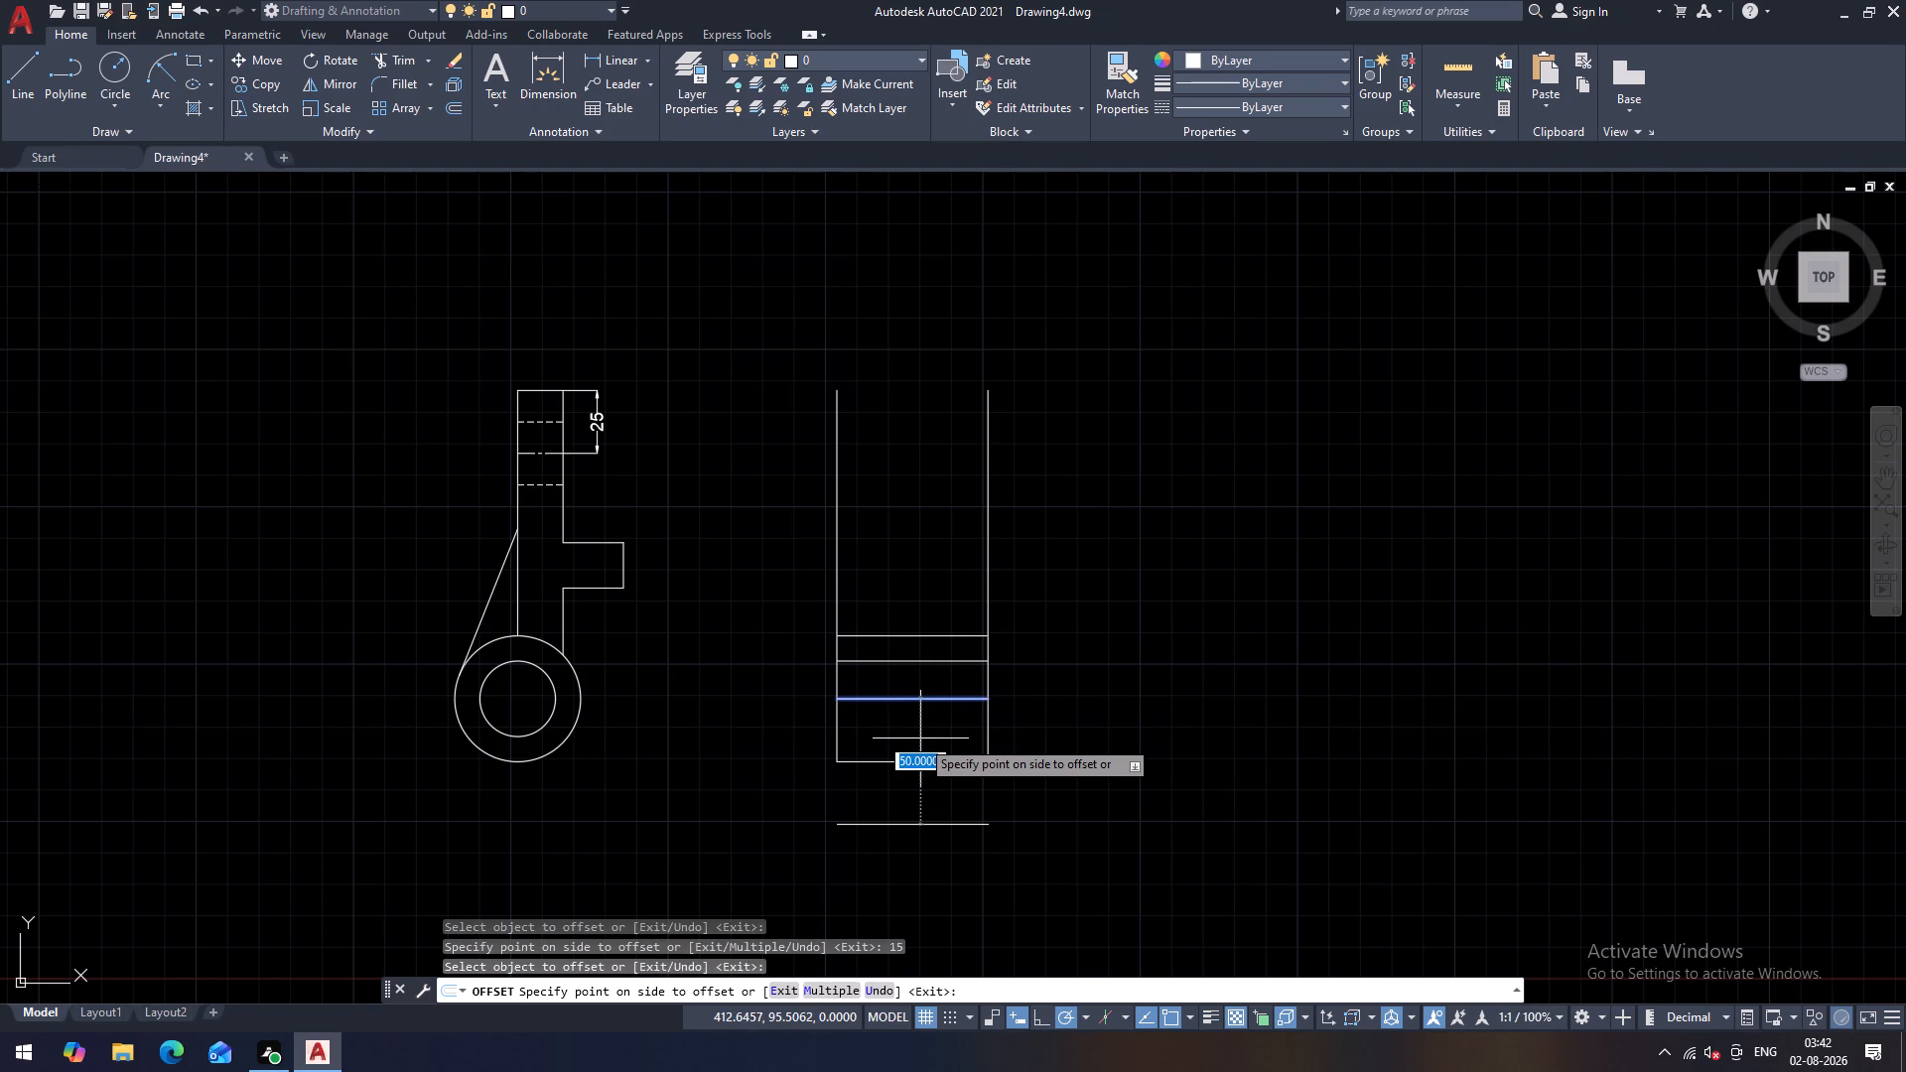
pyautogui.write('15')
pyautogui.press('Return')
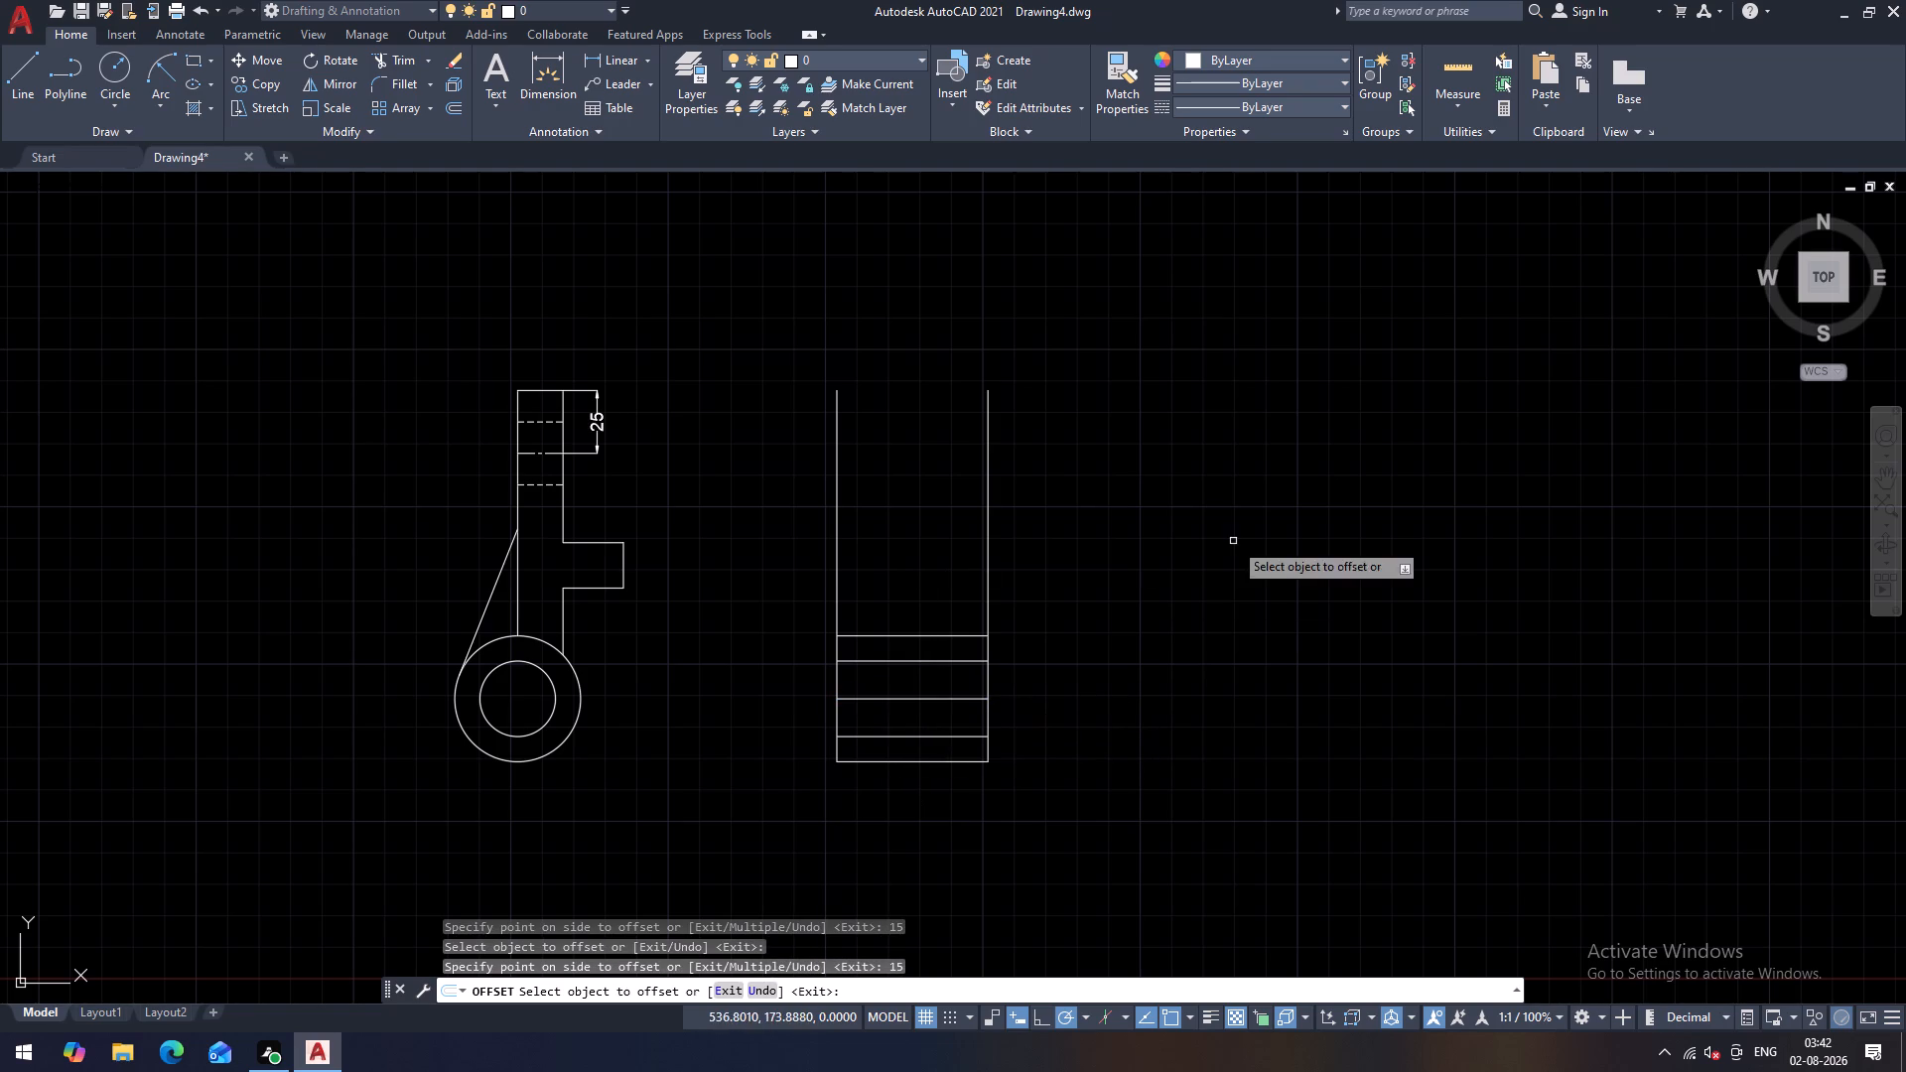
pyautogui.press('Escape')
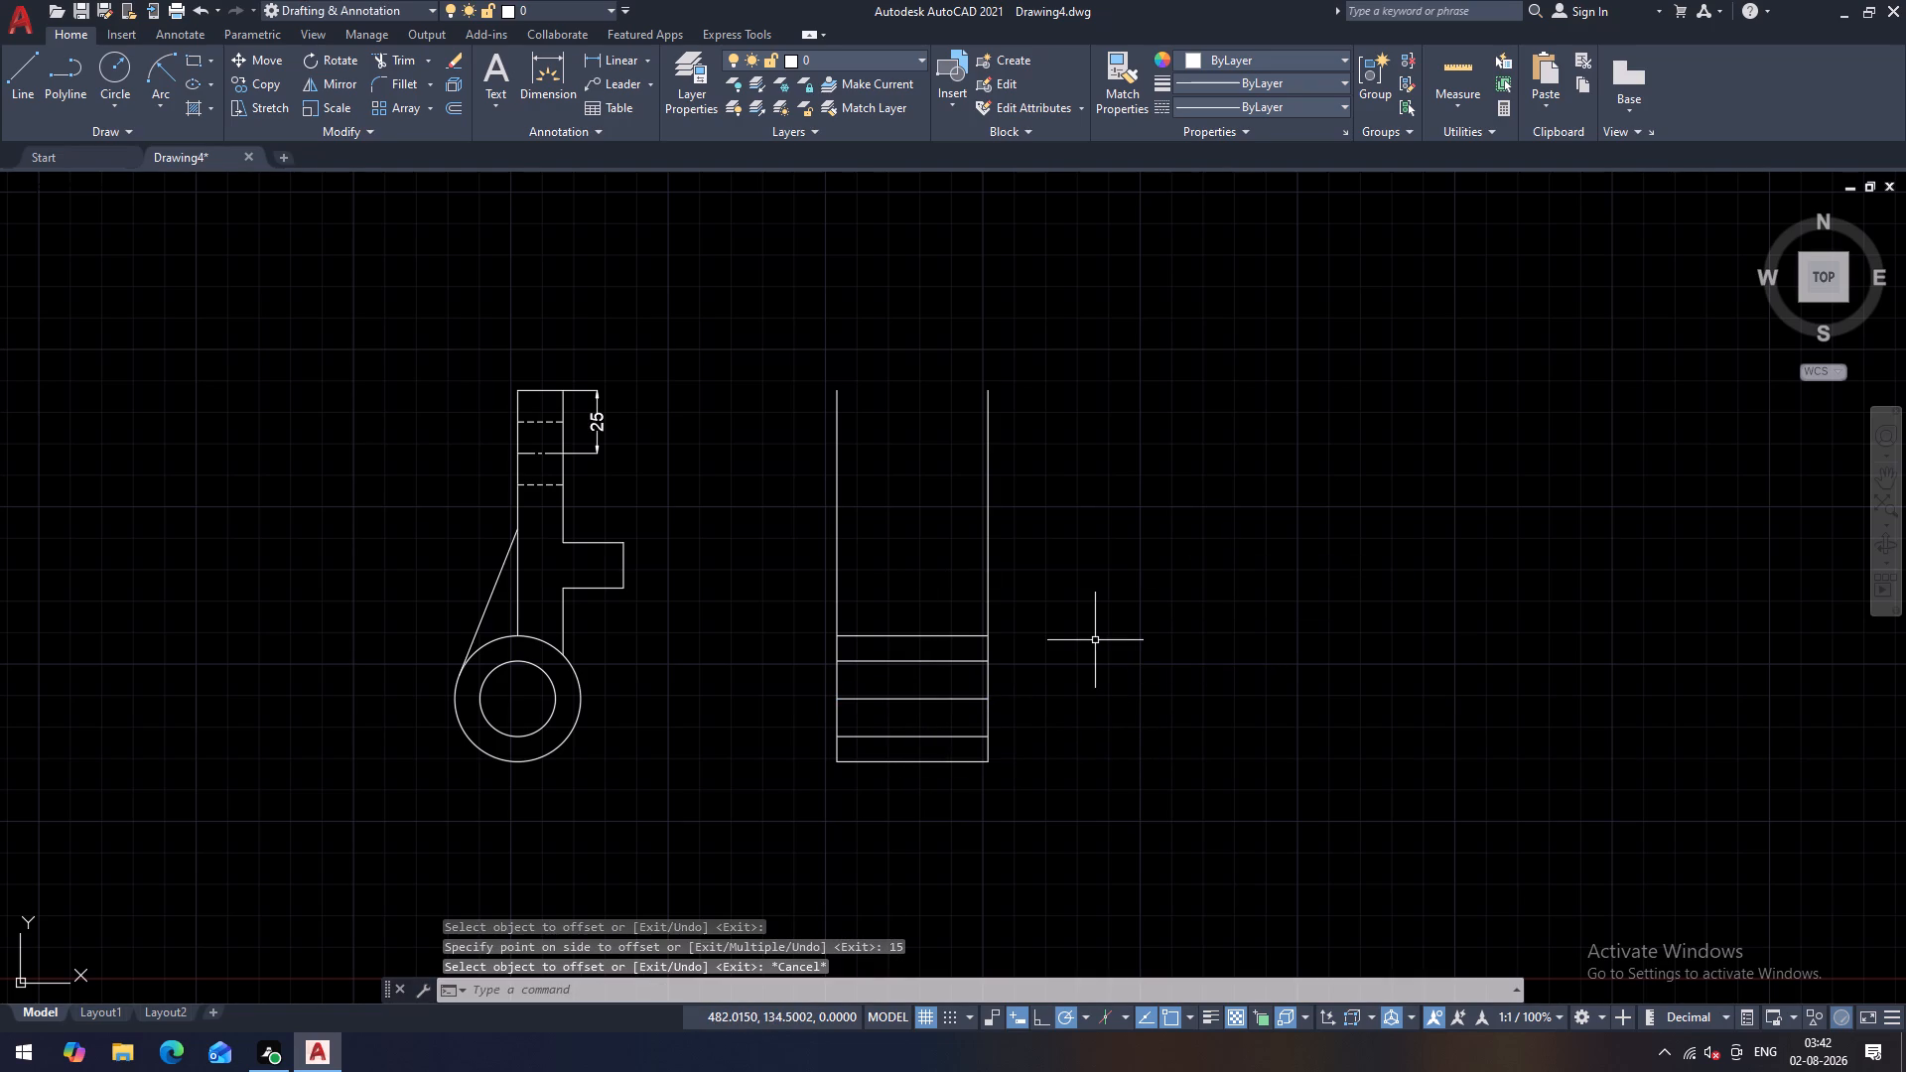
# Match the middle horizontal line of the second view's lower block to the first view's dash-dot centreline.
pyautogui.write('ma')
pyautogui.press('space')
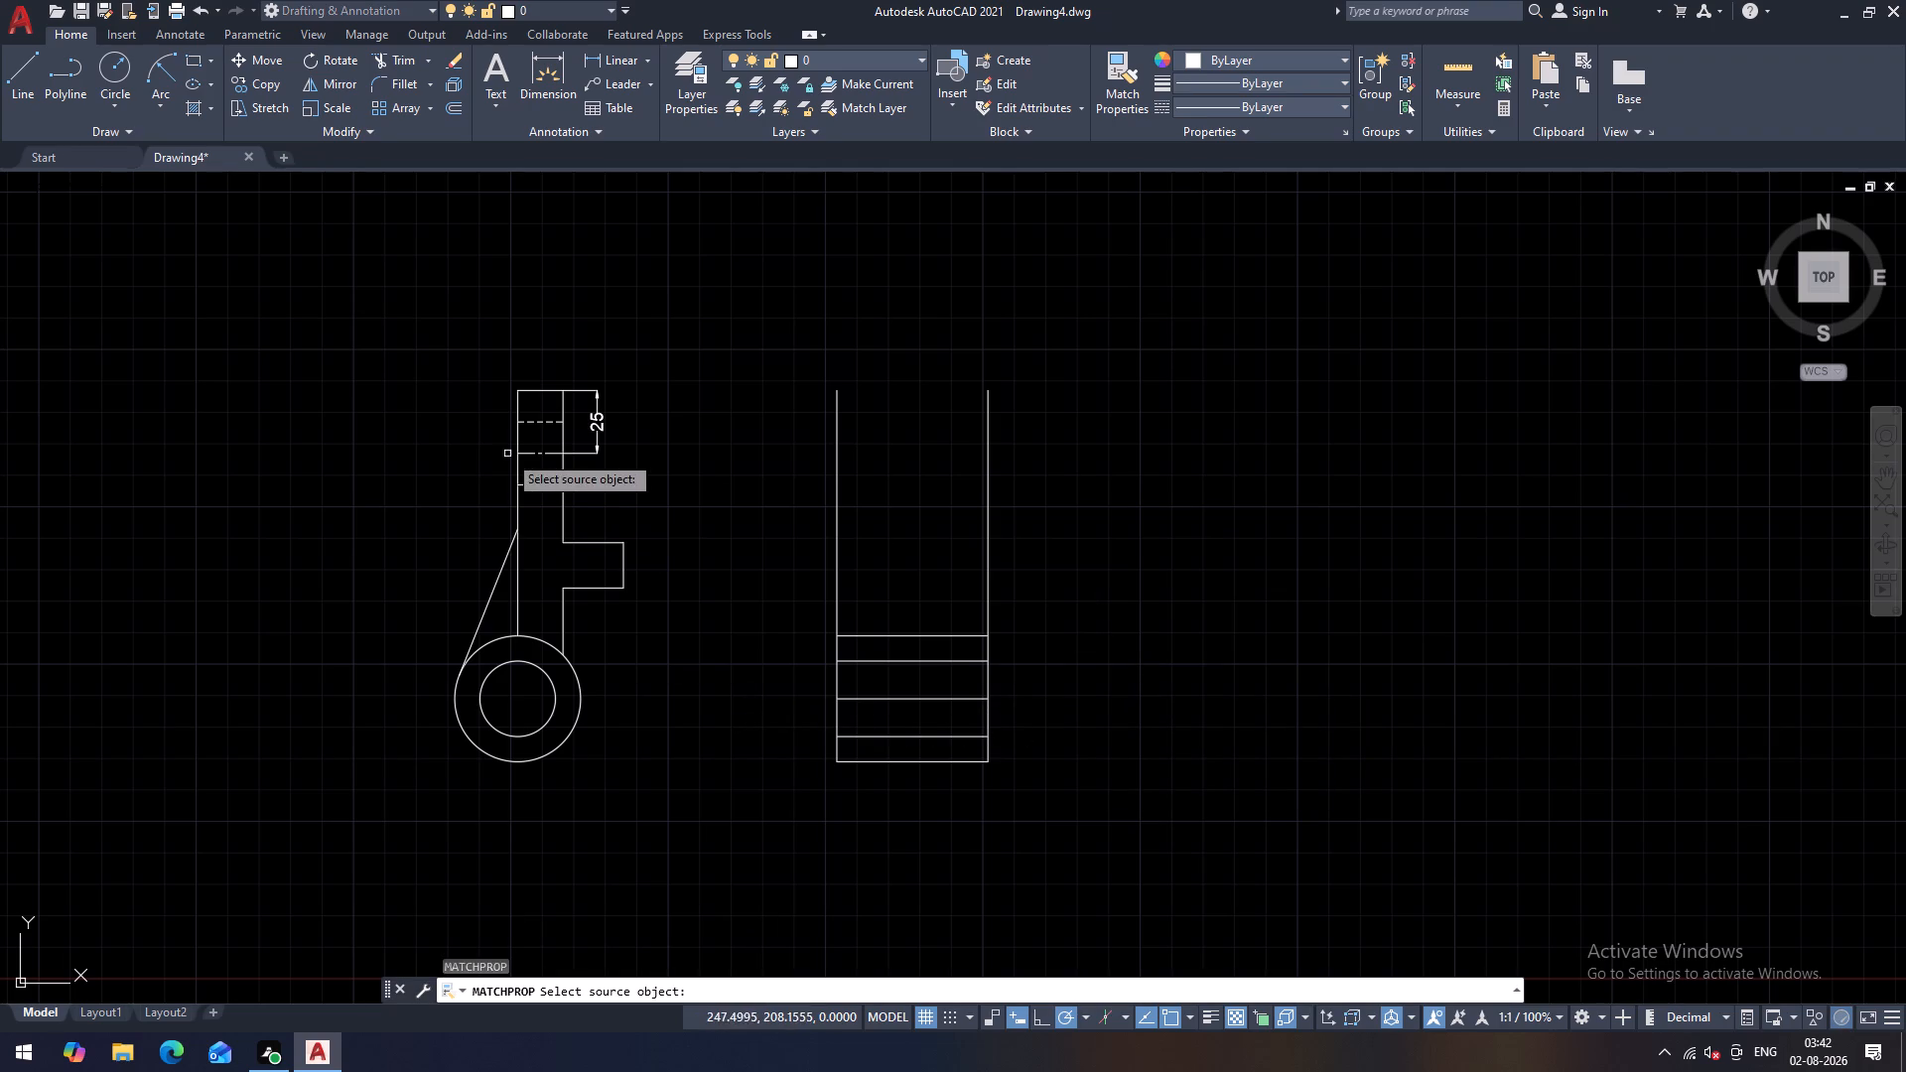
pyautogui.click(533, 453)
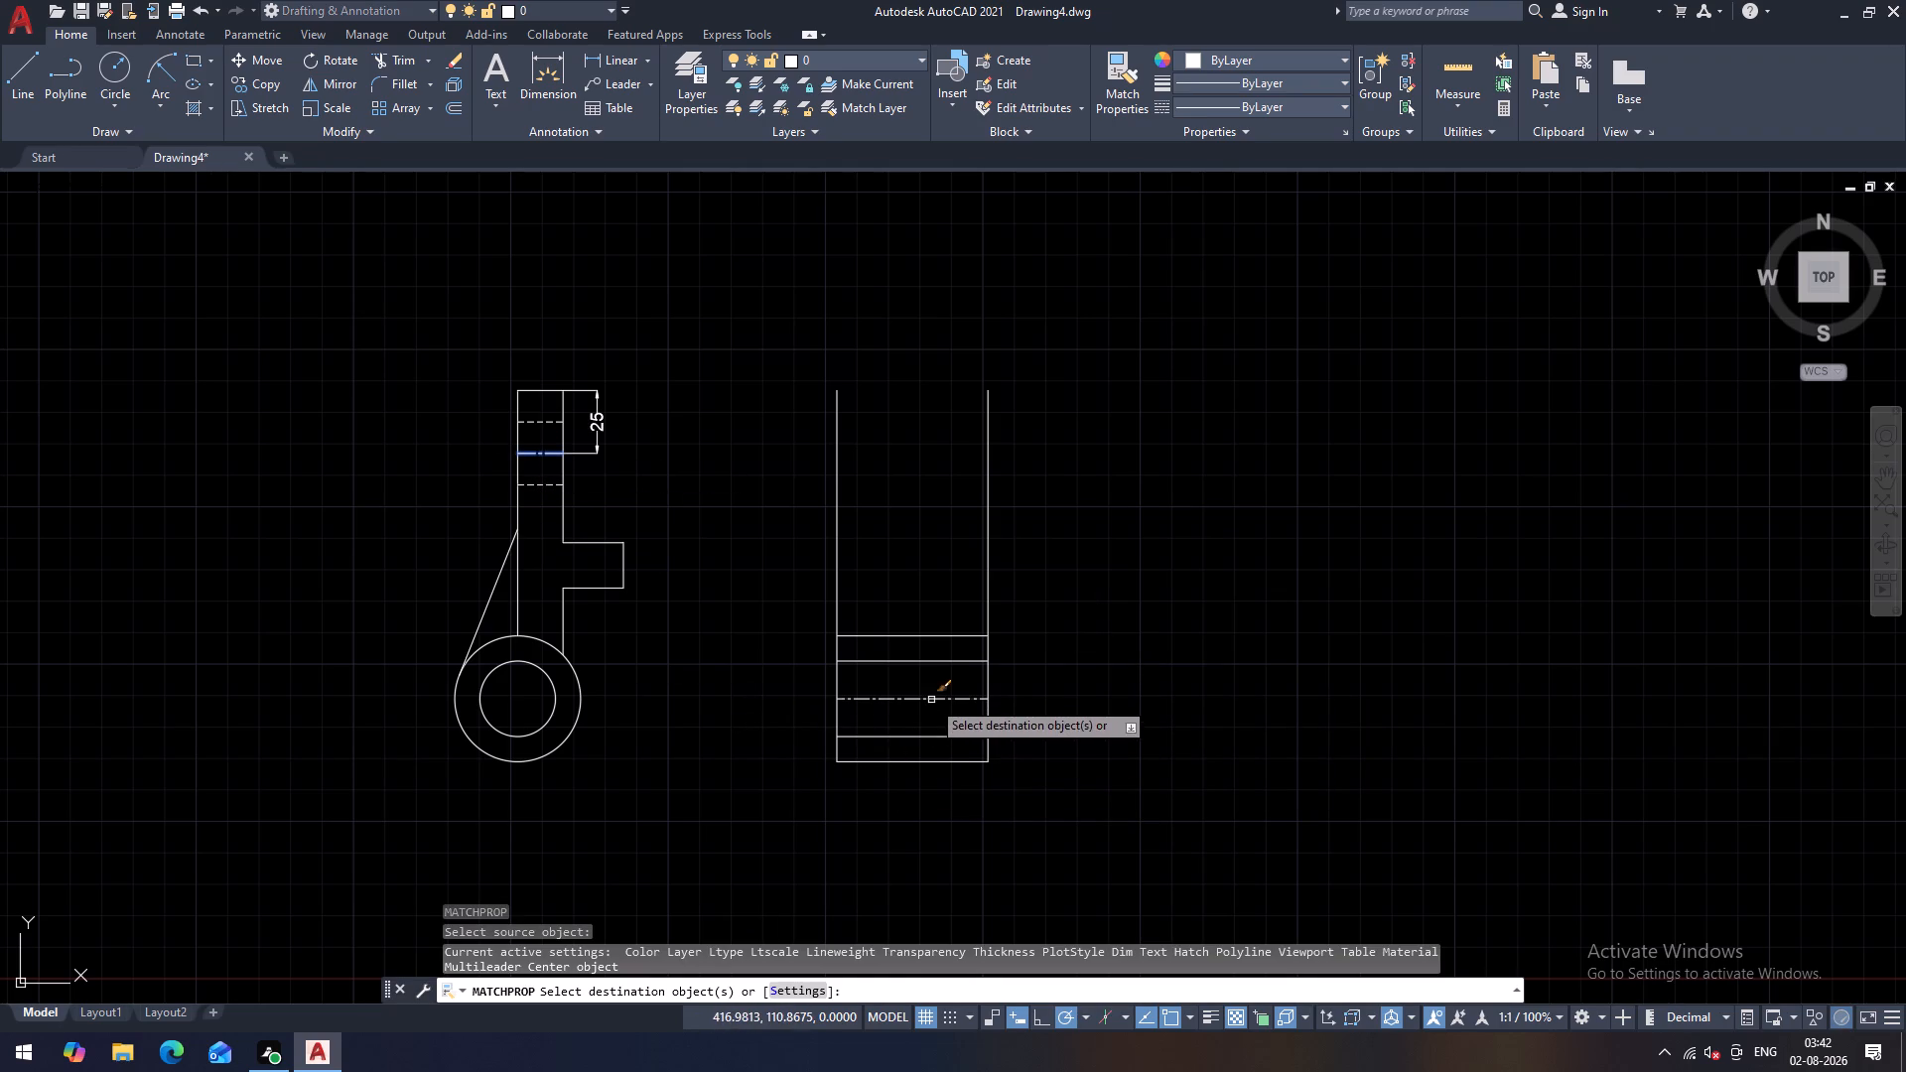
pyautogui.click(931, 700)
pyautogui.scroll(1, 930, 670)
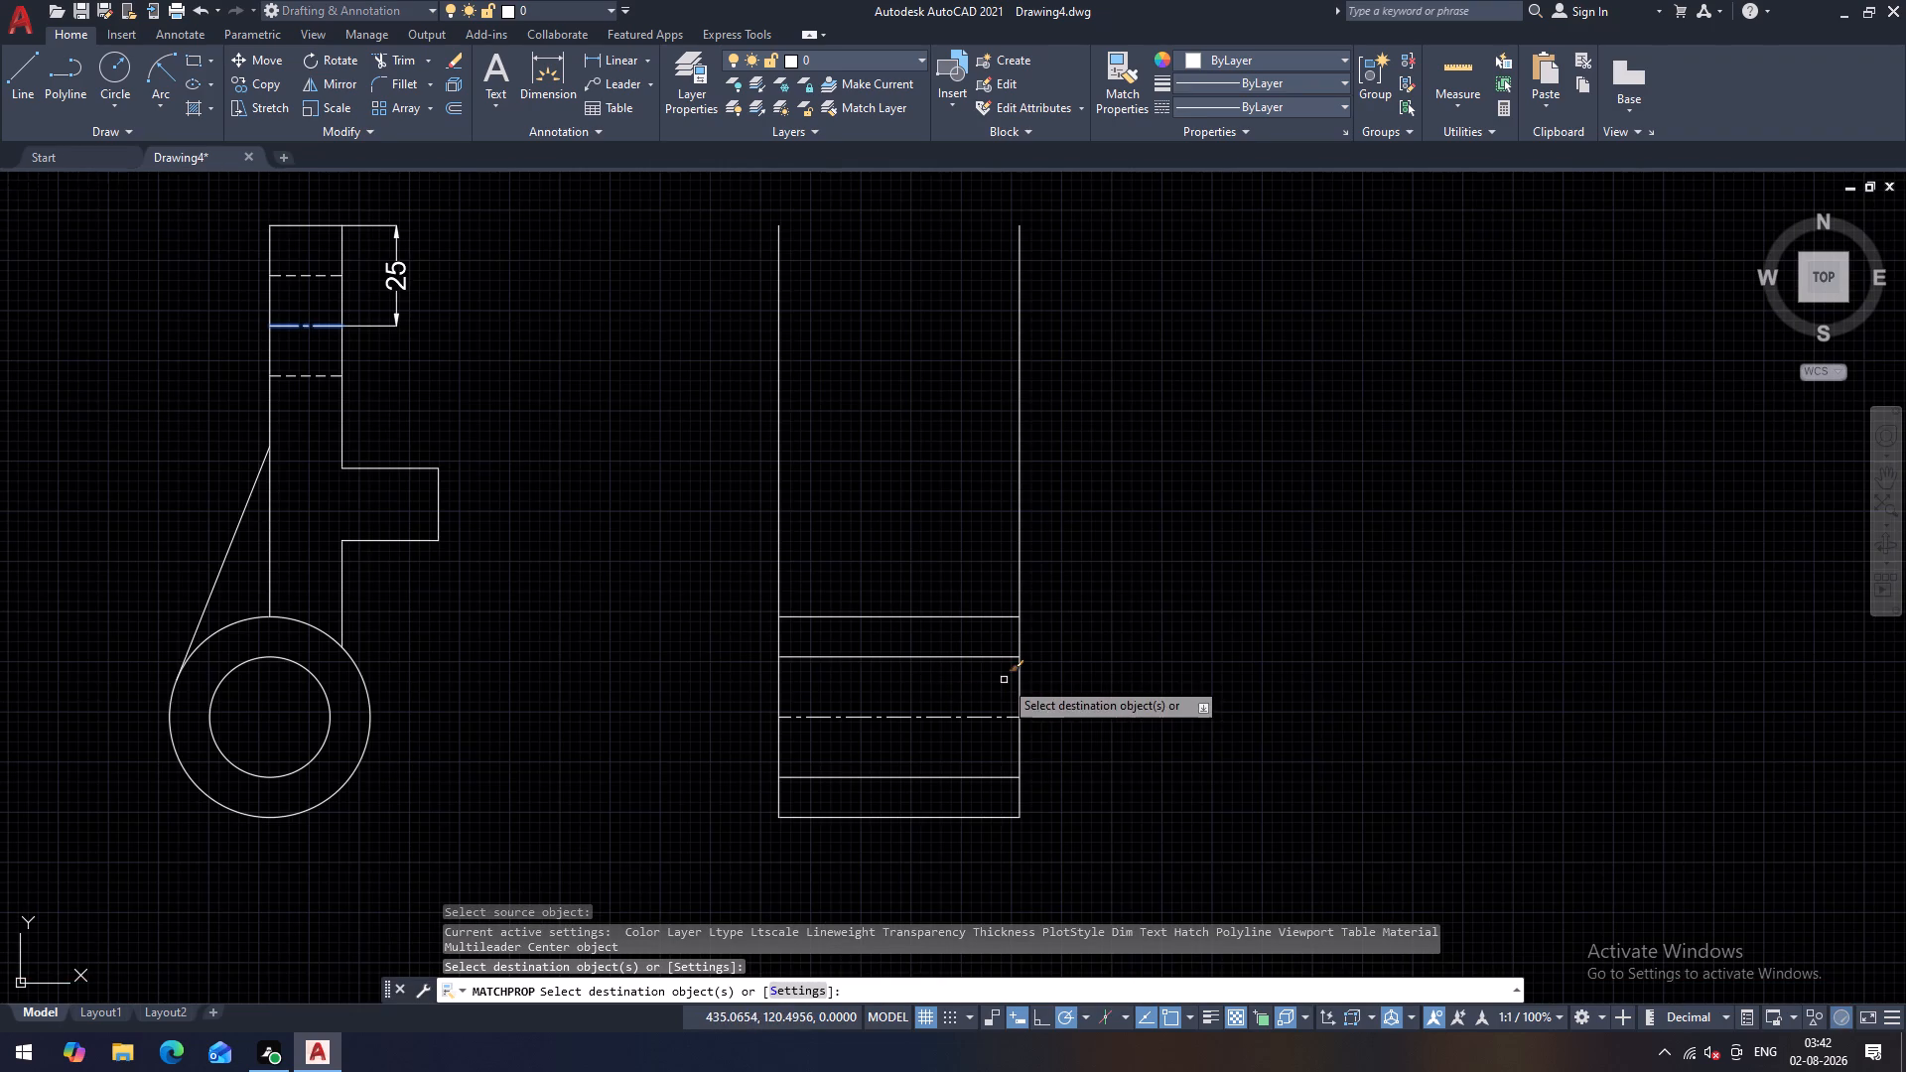
pyautogui.moveTo(1004, 680); pyautogui.dragTo(1133, 700, button='middle')
pyautogui.press('Escape')
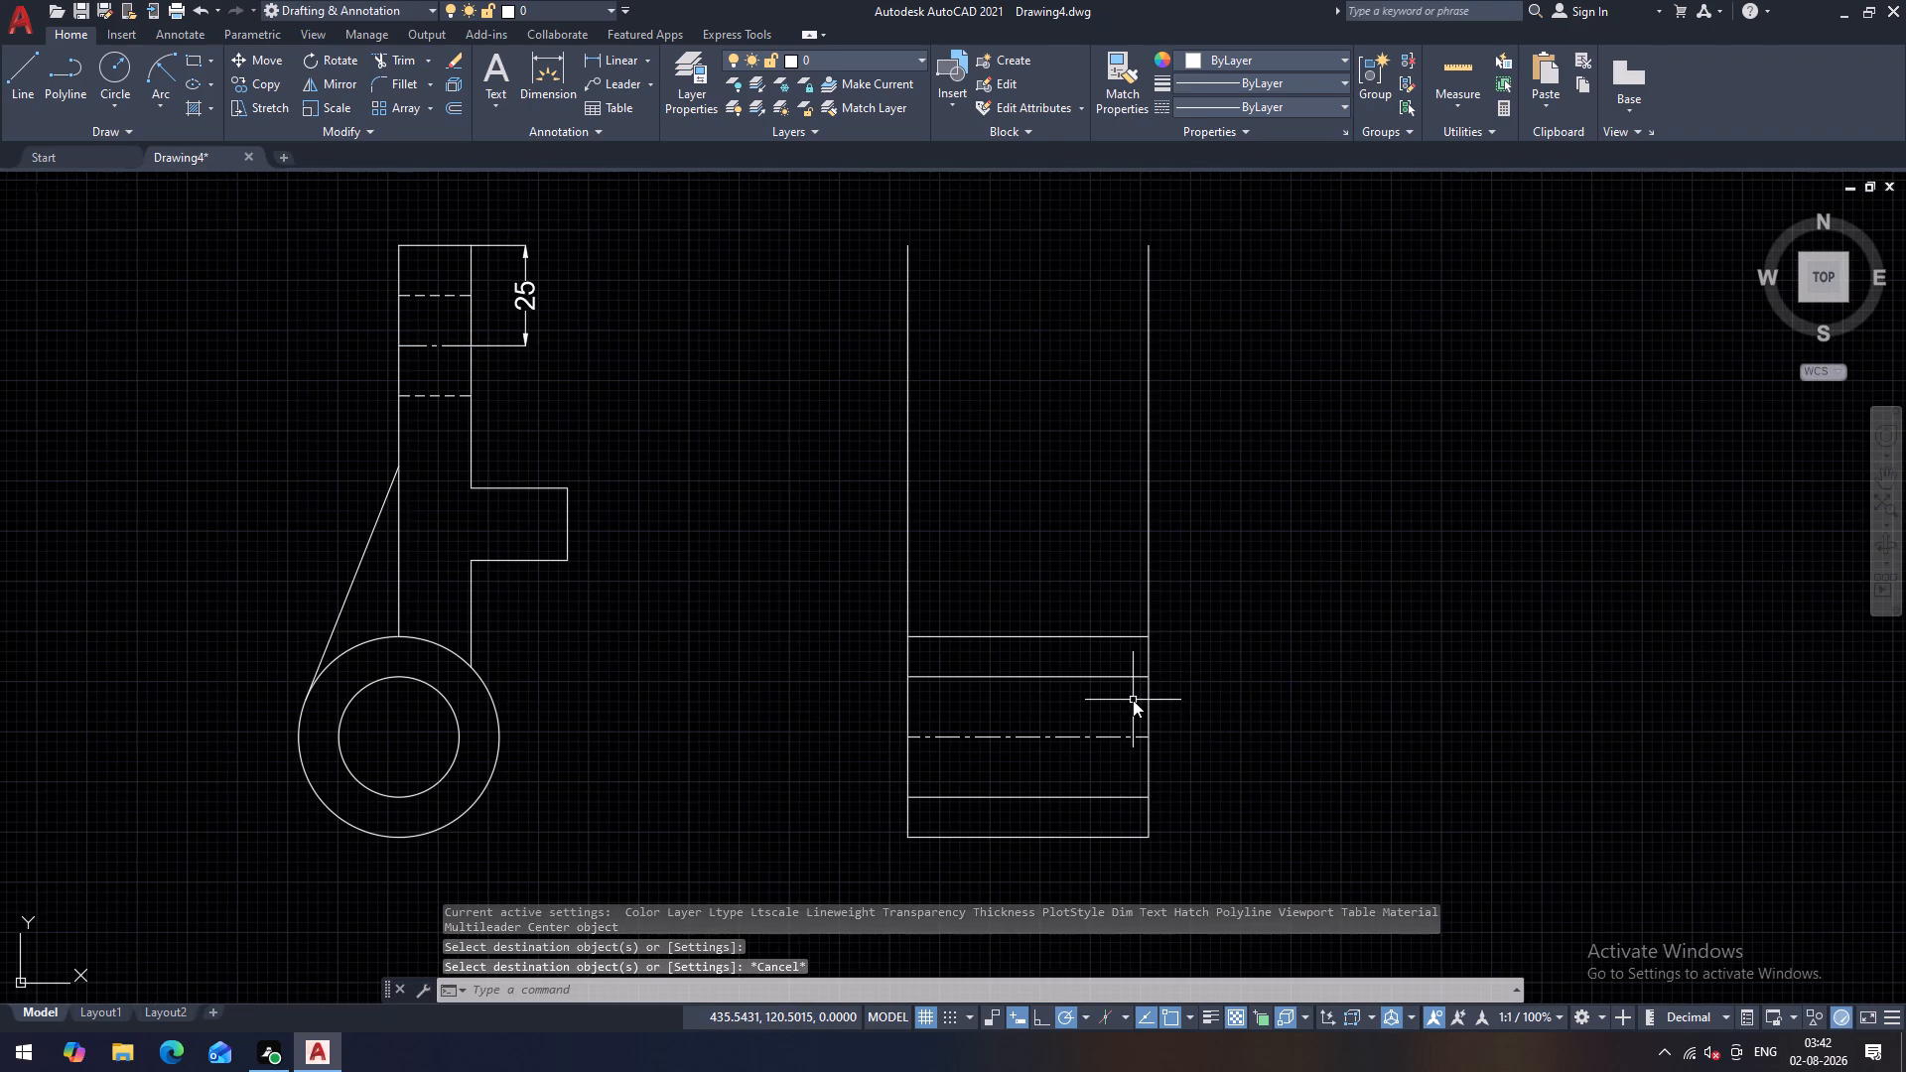
# Match the lines directly above and below the lower block's centreline to the first view's dashed hidden line.
pyautogui.scroll(-1, 1133, 700)
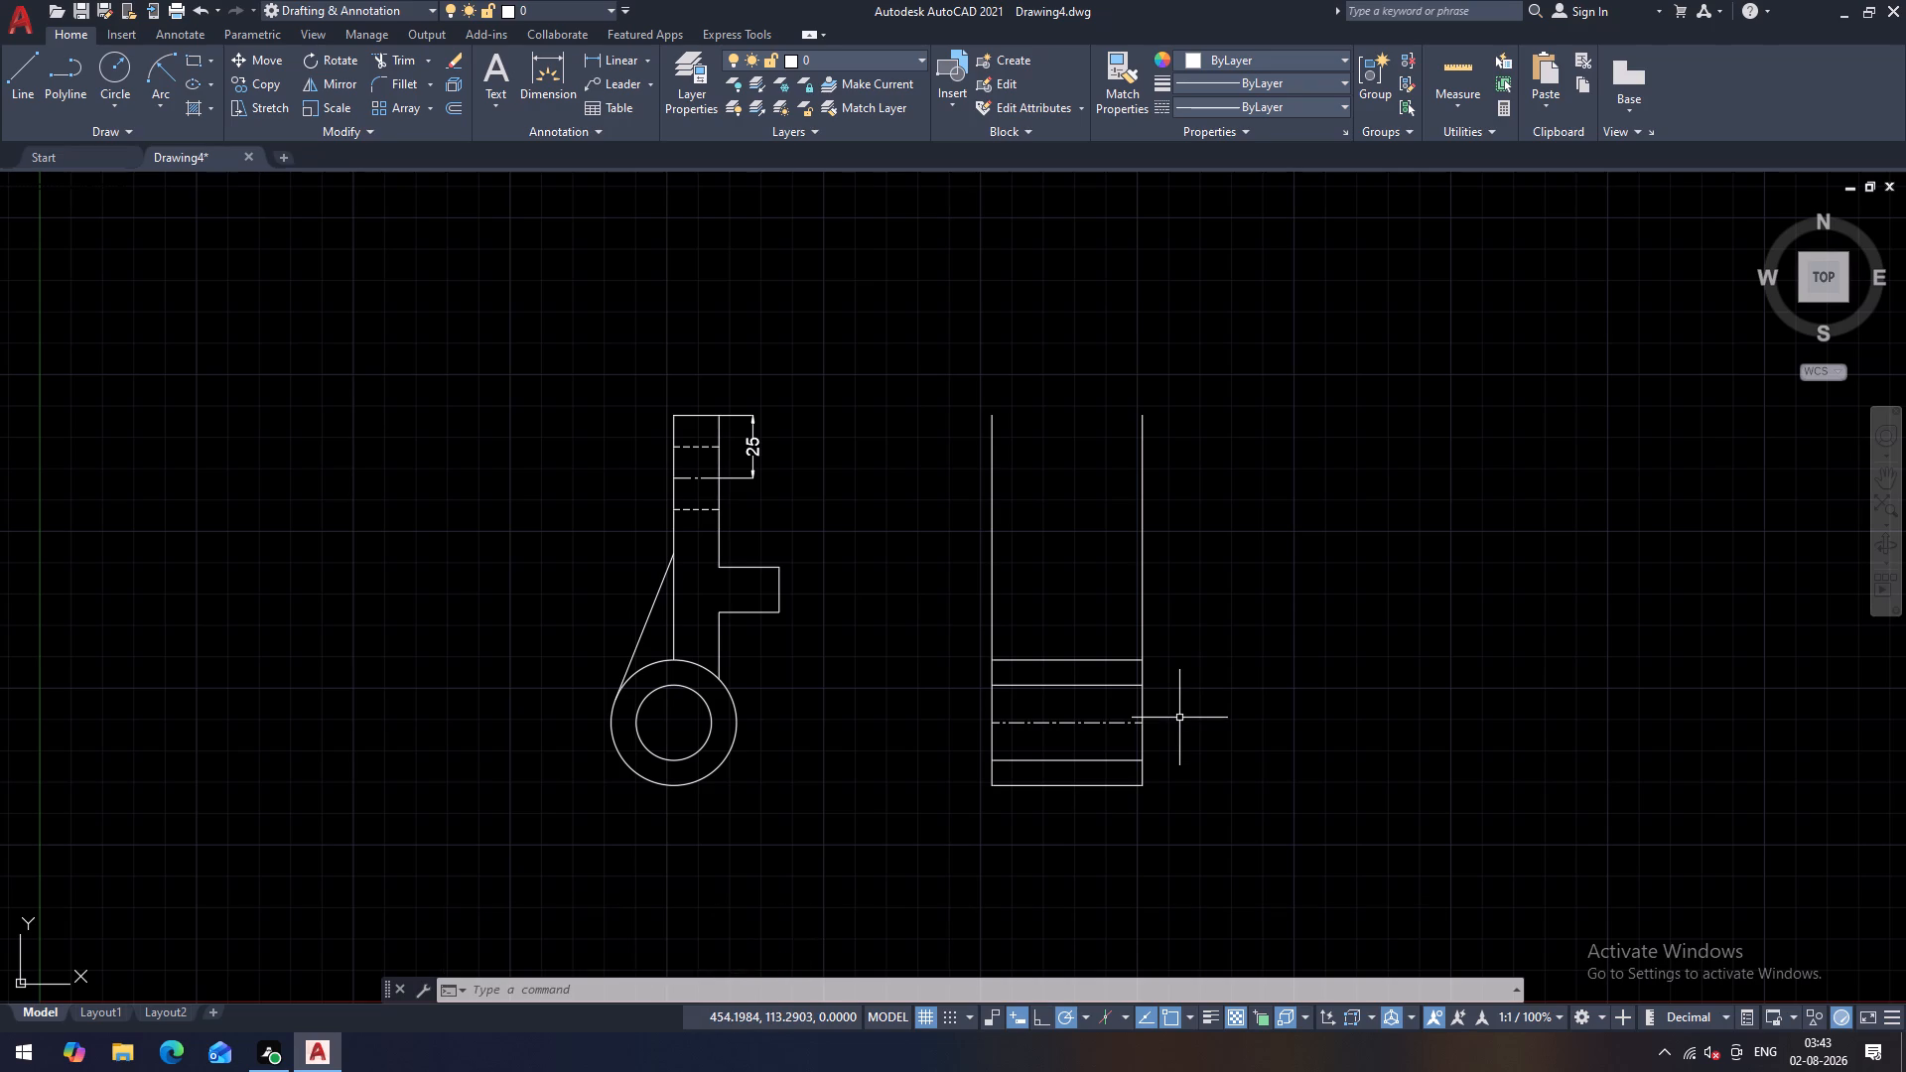
pyautogui.scroll(1, 1179, 718)
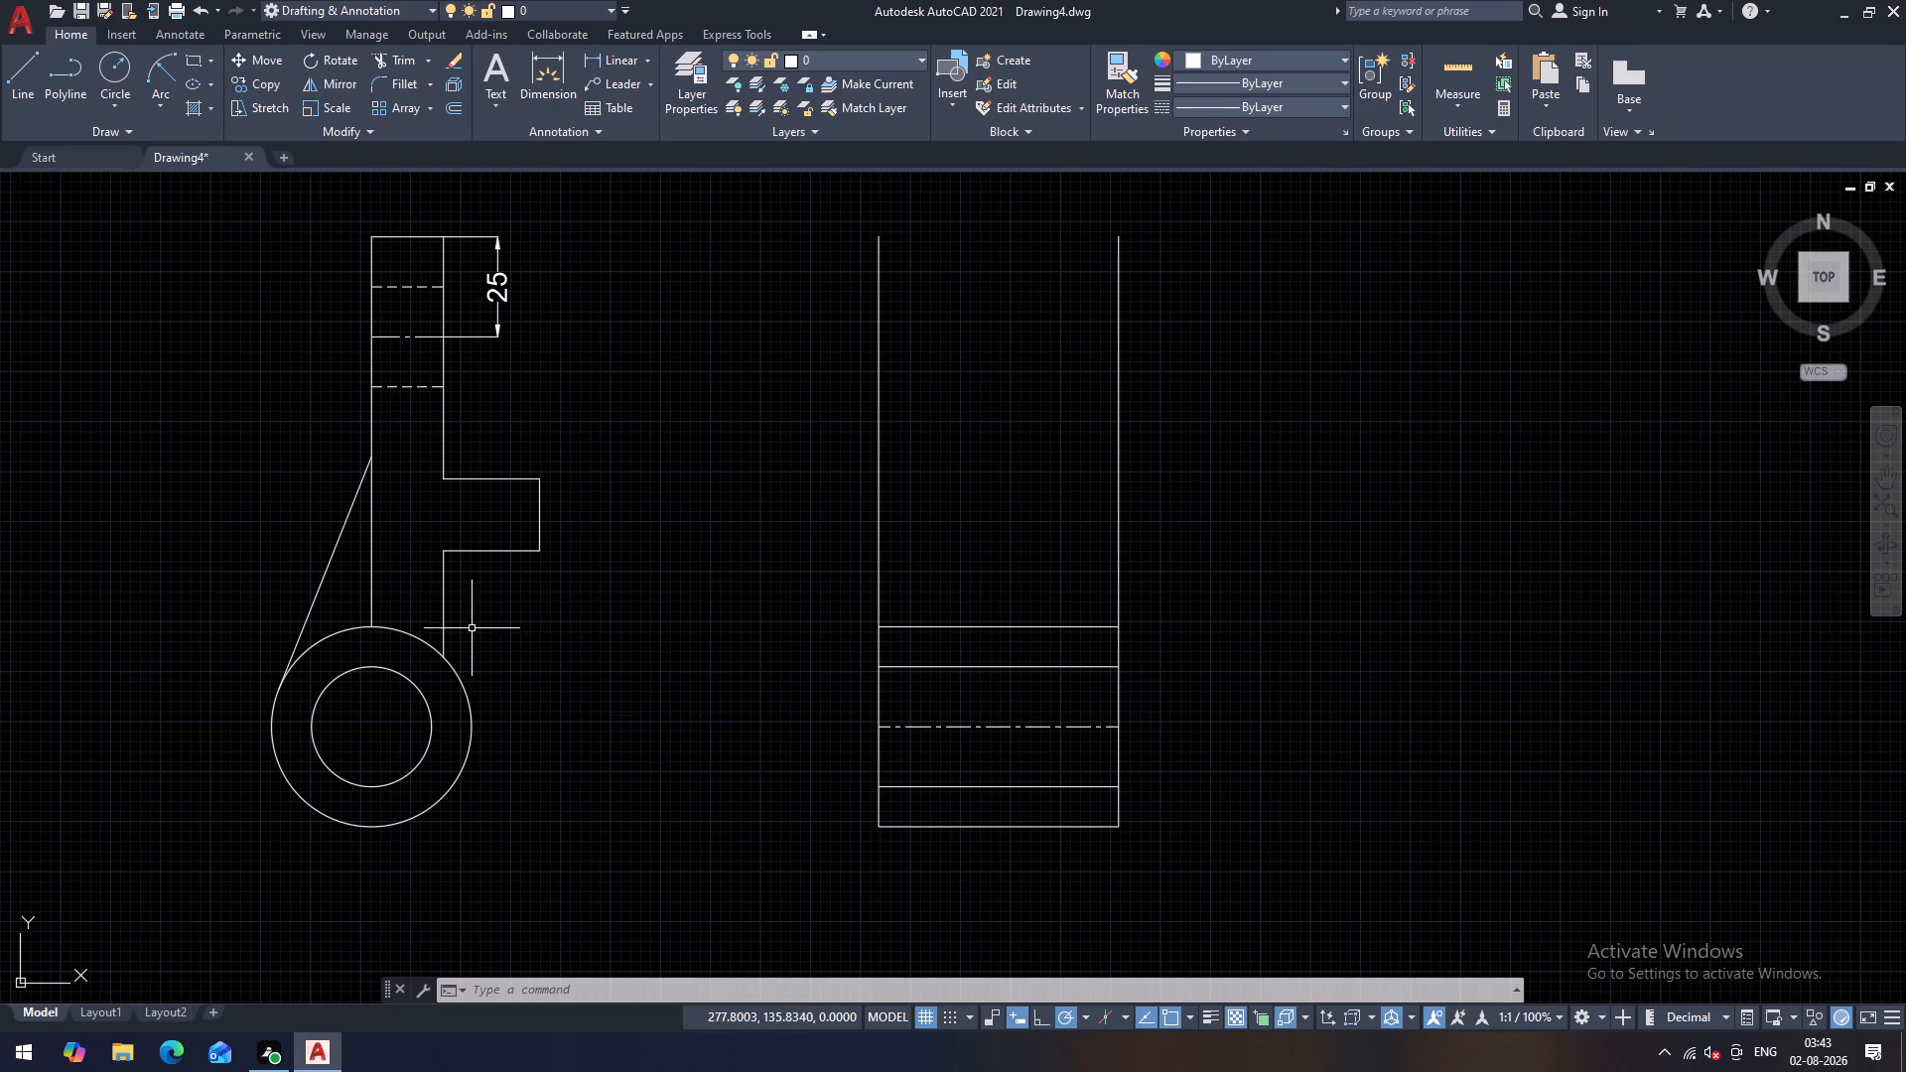
pyautogui.write('ma')
pyautogui.press('space')
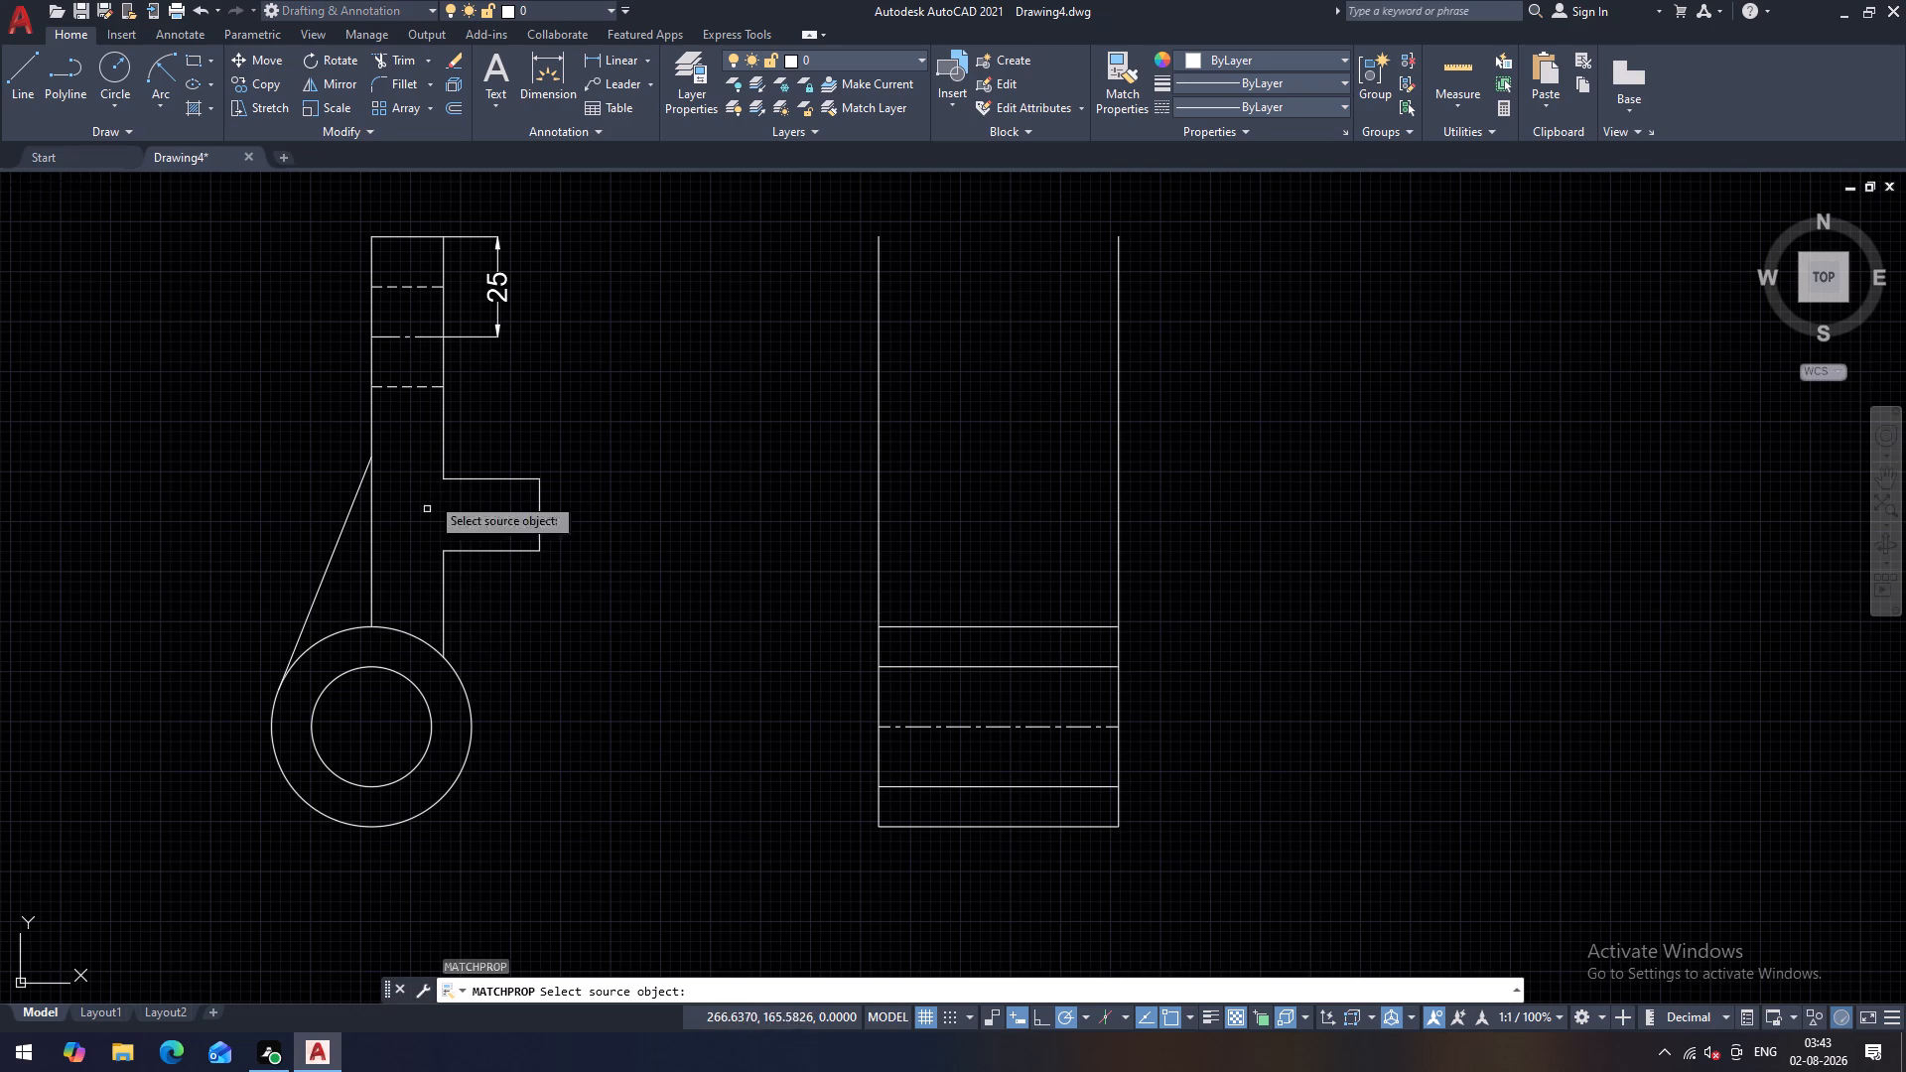
pyautogui.click(425, 389)
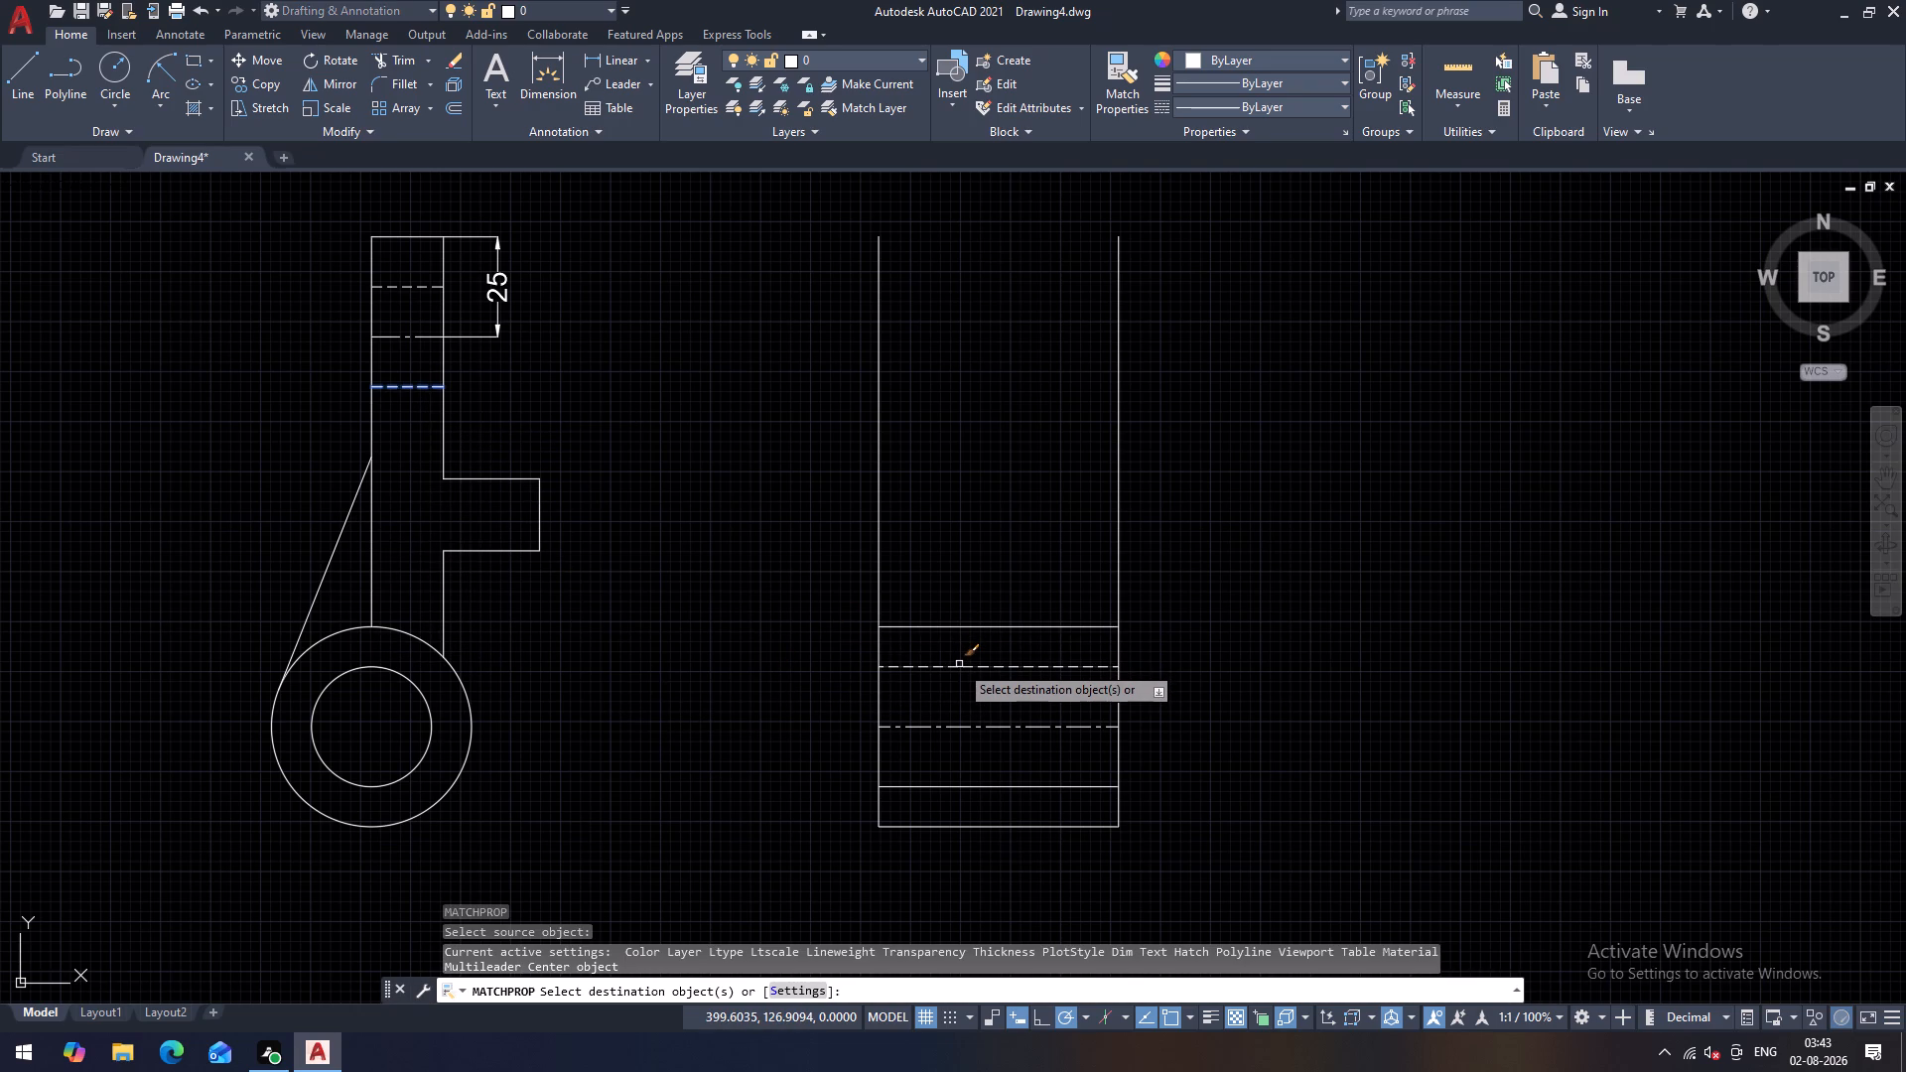
pyautogui.click(959, 664)
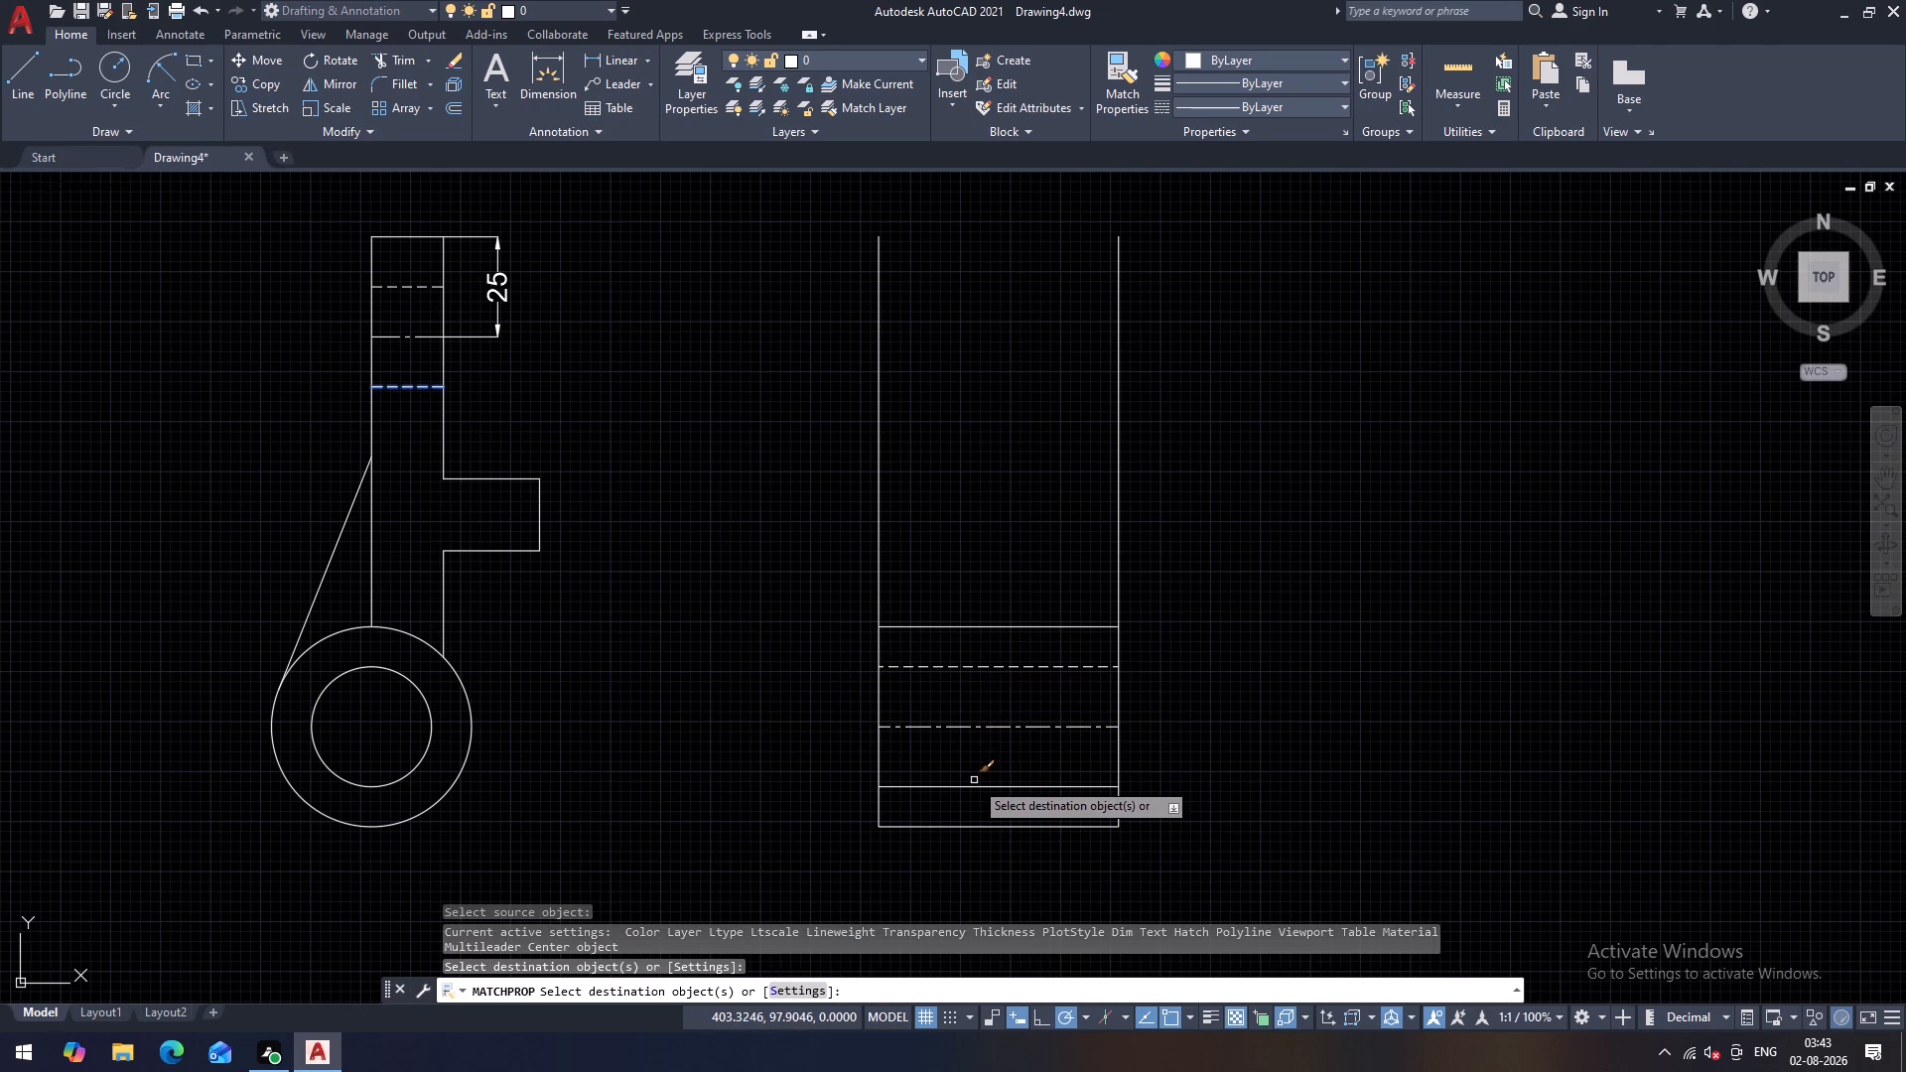
pyautogui.click(967, 784)
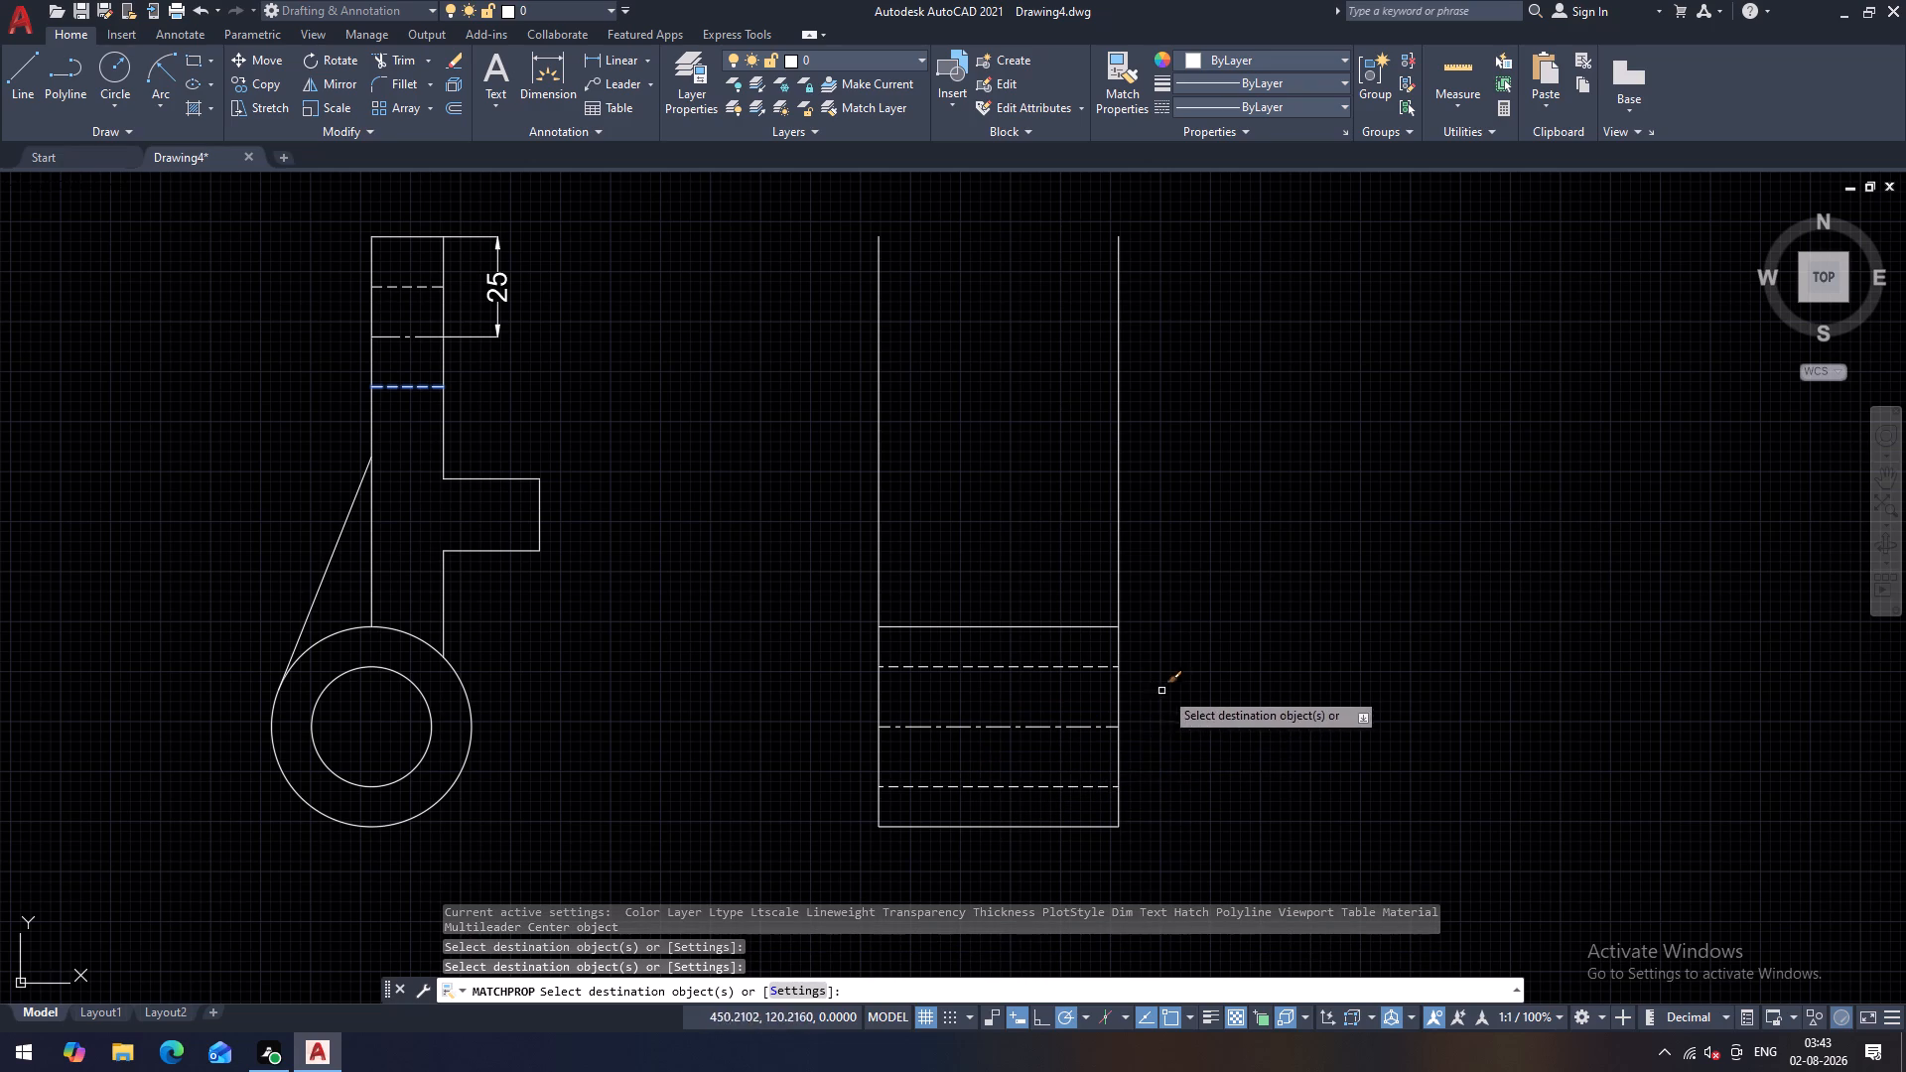
pyautogui.press('Escape')
# Offset the second view's right vertical edge inward by 30.
pyautogui.moveTo(1212, 657); pyautogui.dragTo(1194, 710, button='middle')
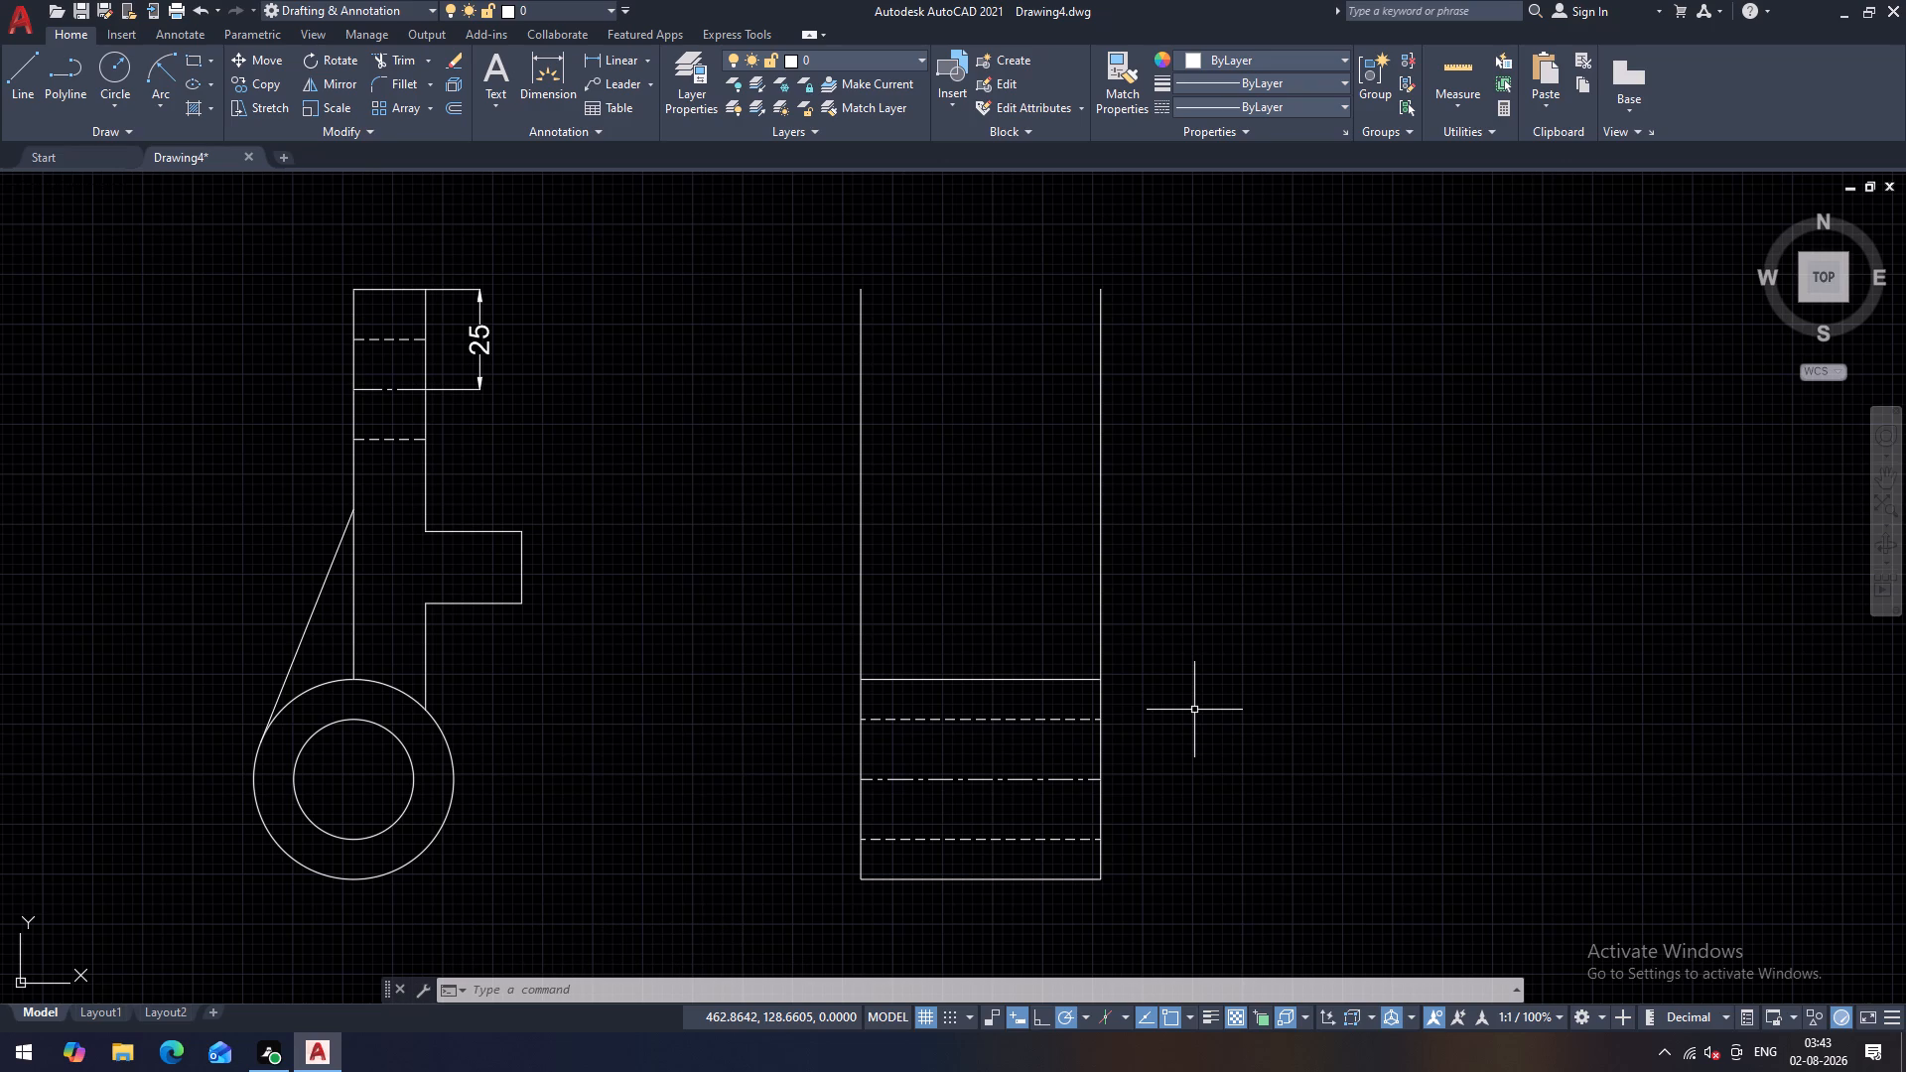
pyautogui.write('o 30')
pyautogui.press('Return')
pyautogui.moveTo(1102, 582); pyautogui.dragTo(1077, 595)
pyautogui.click(1043, 601)
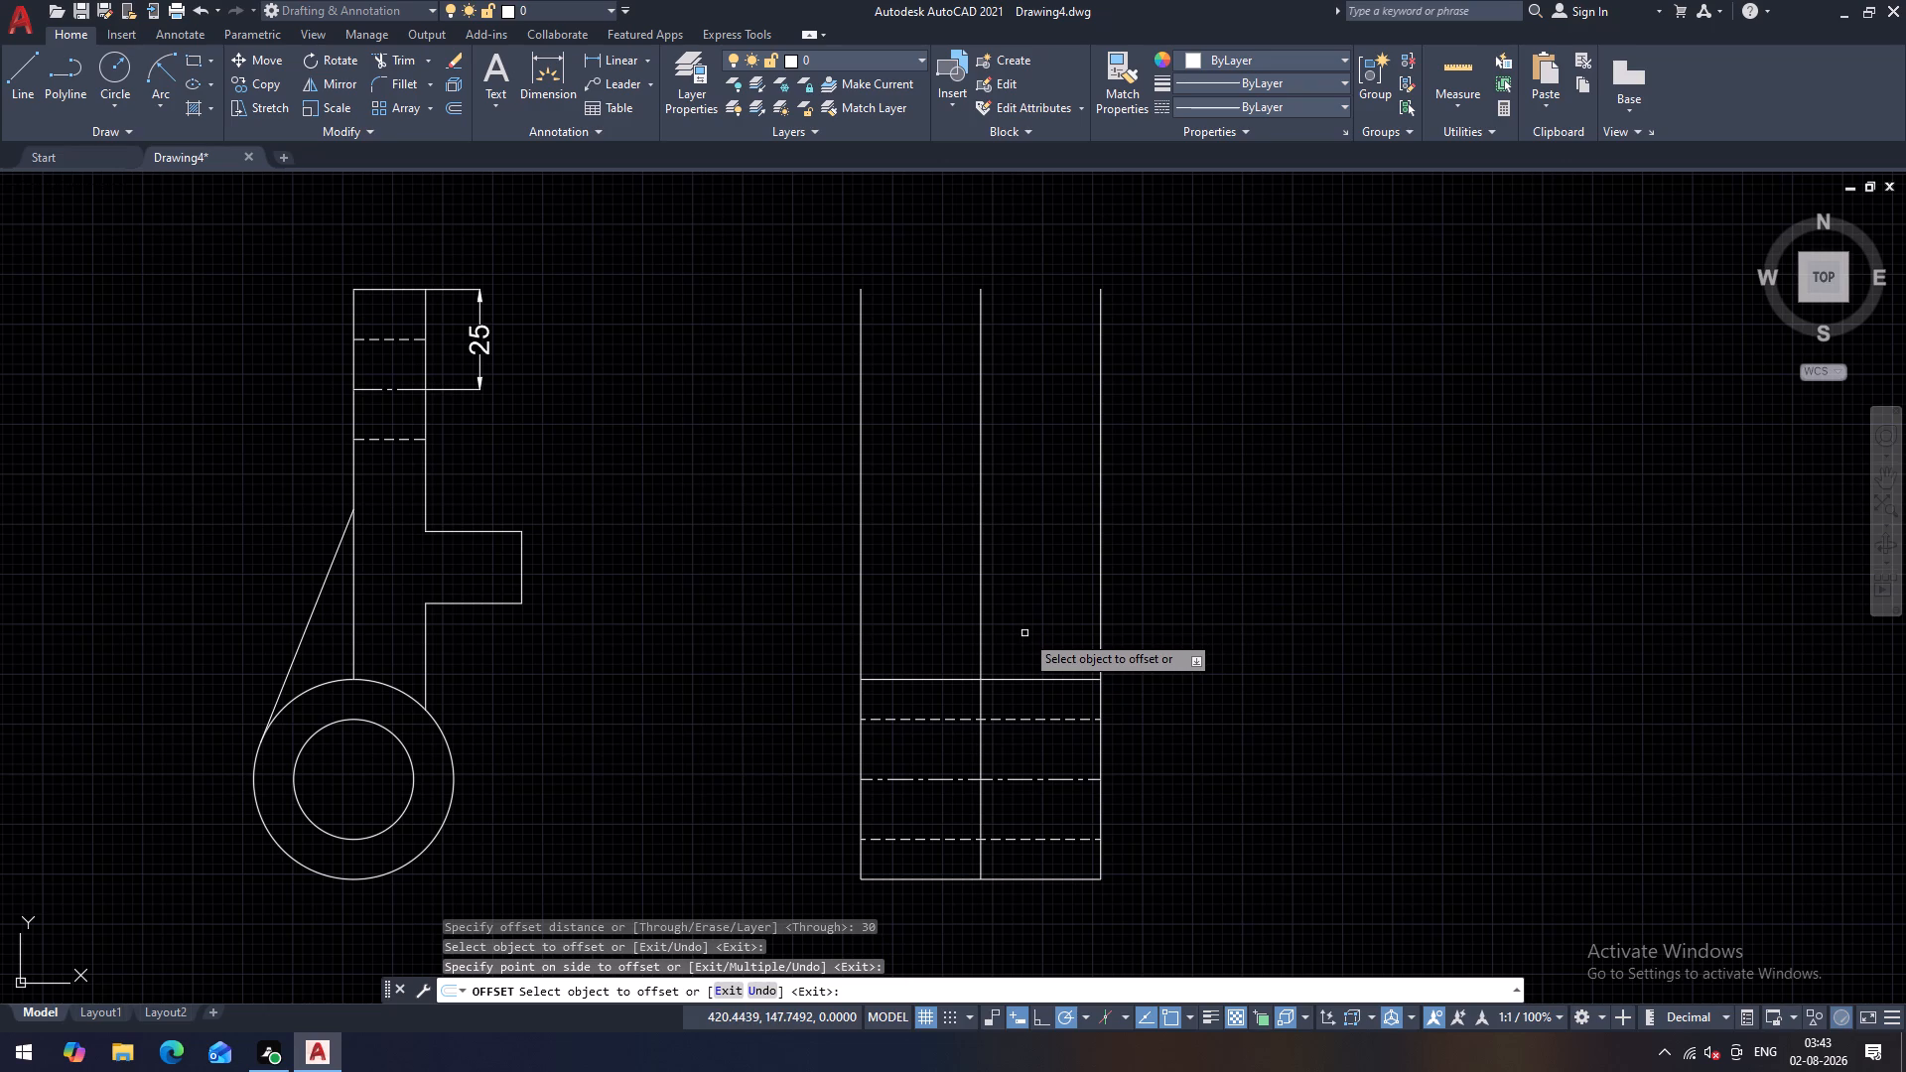
# Offset the second view's middle vertical line by 25 to both the right and the left.
pyautogui.click(981, 593)
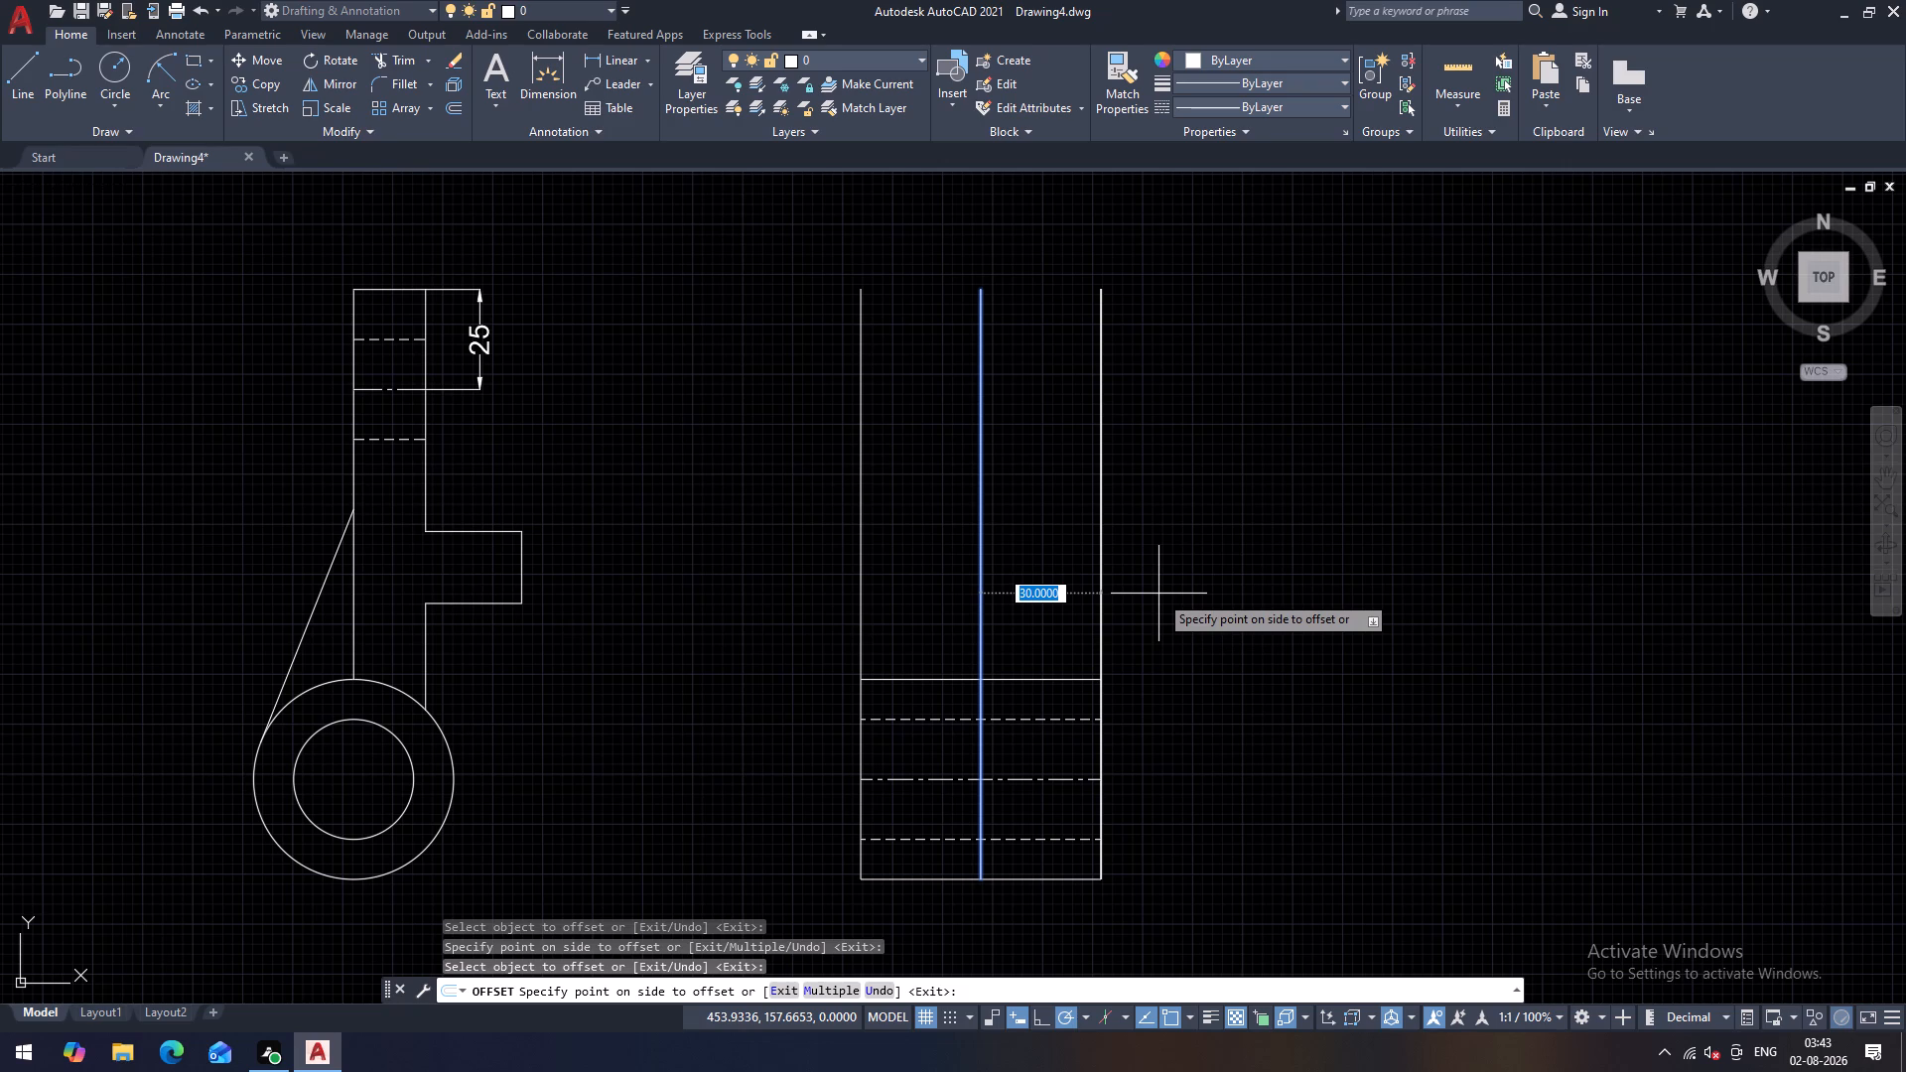
pyautogui.write('25')
pyautogui.press('Return')
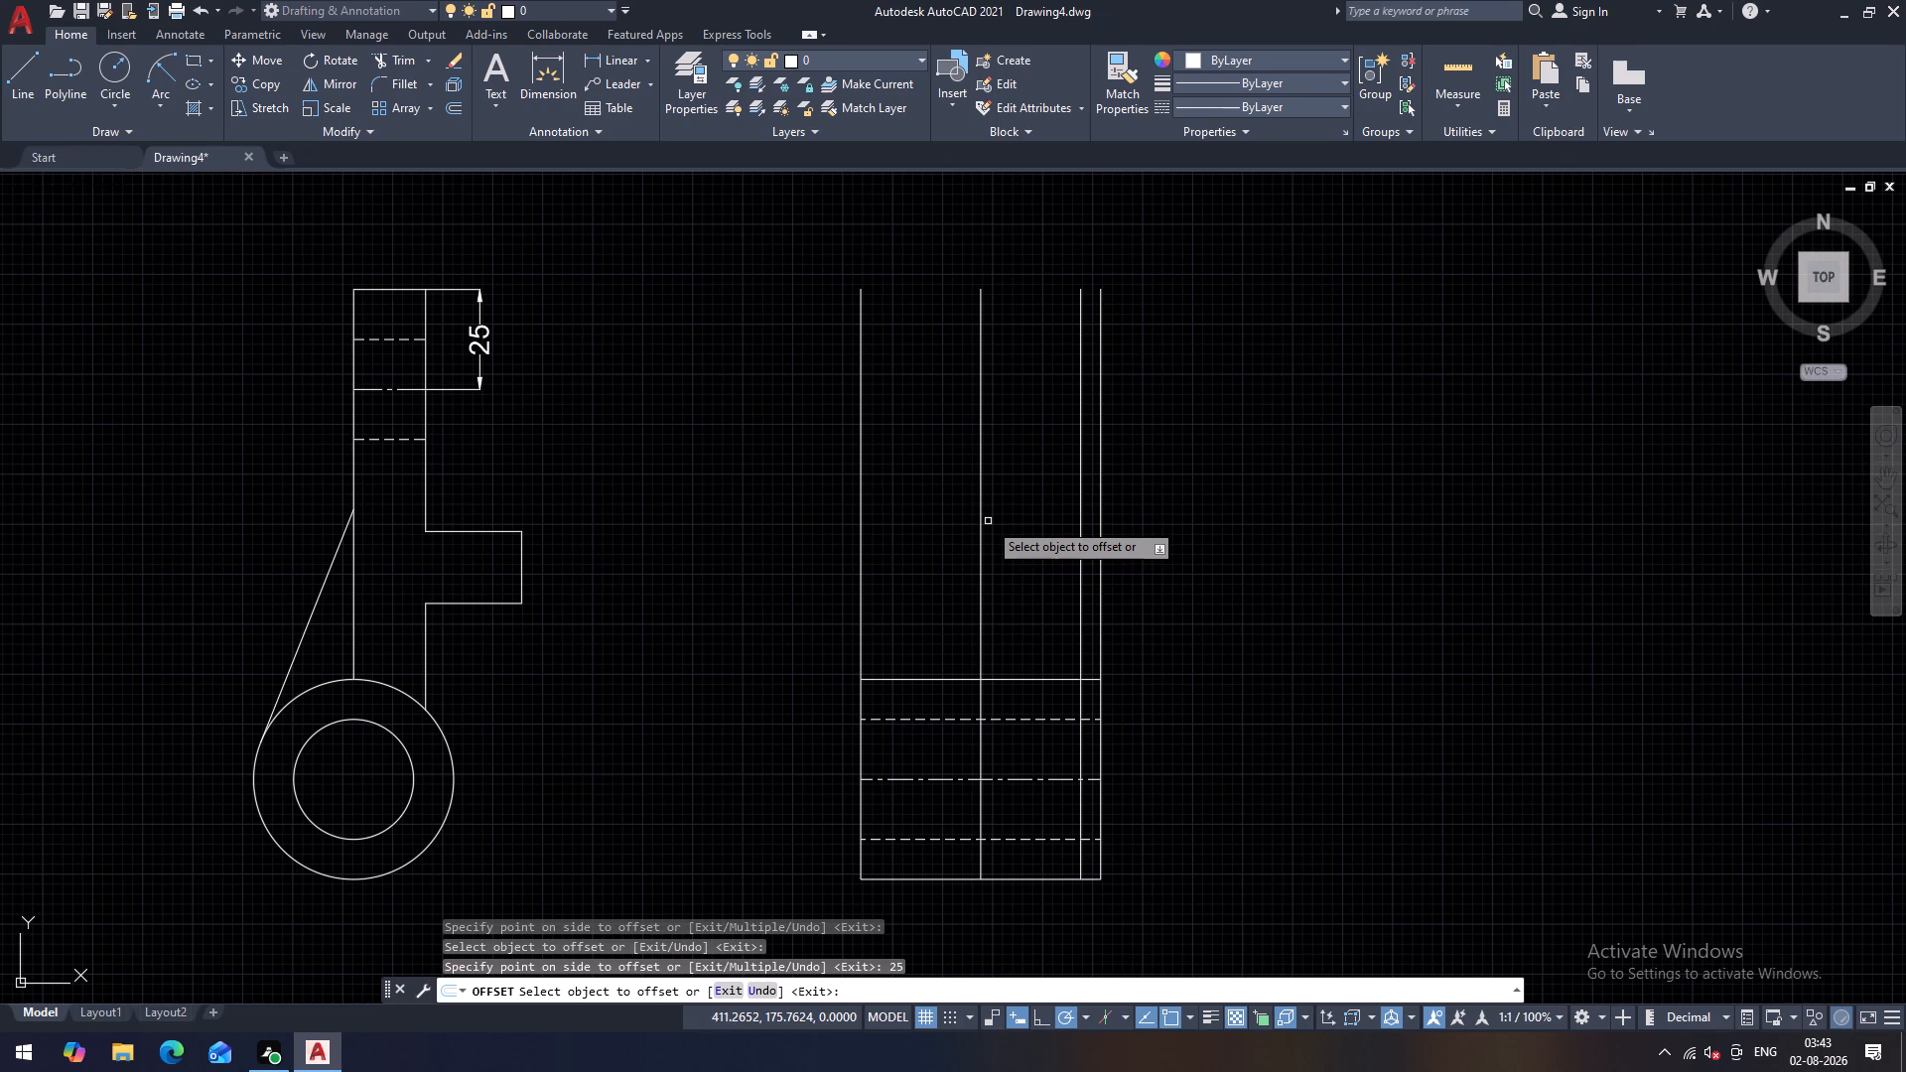
pyautogui.click(981, 526)
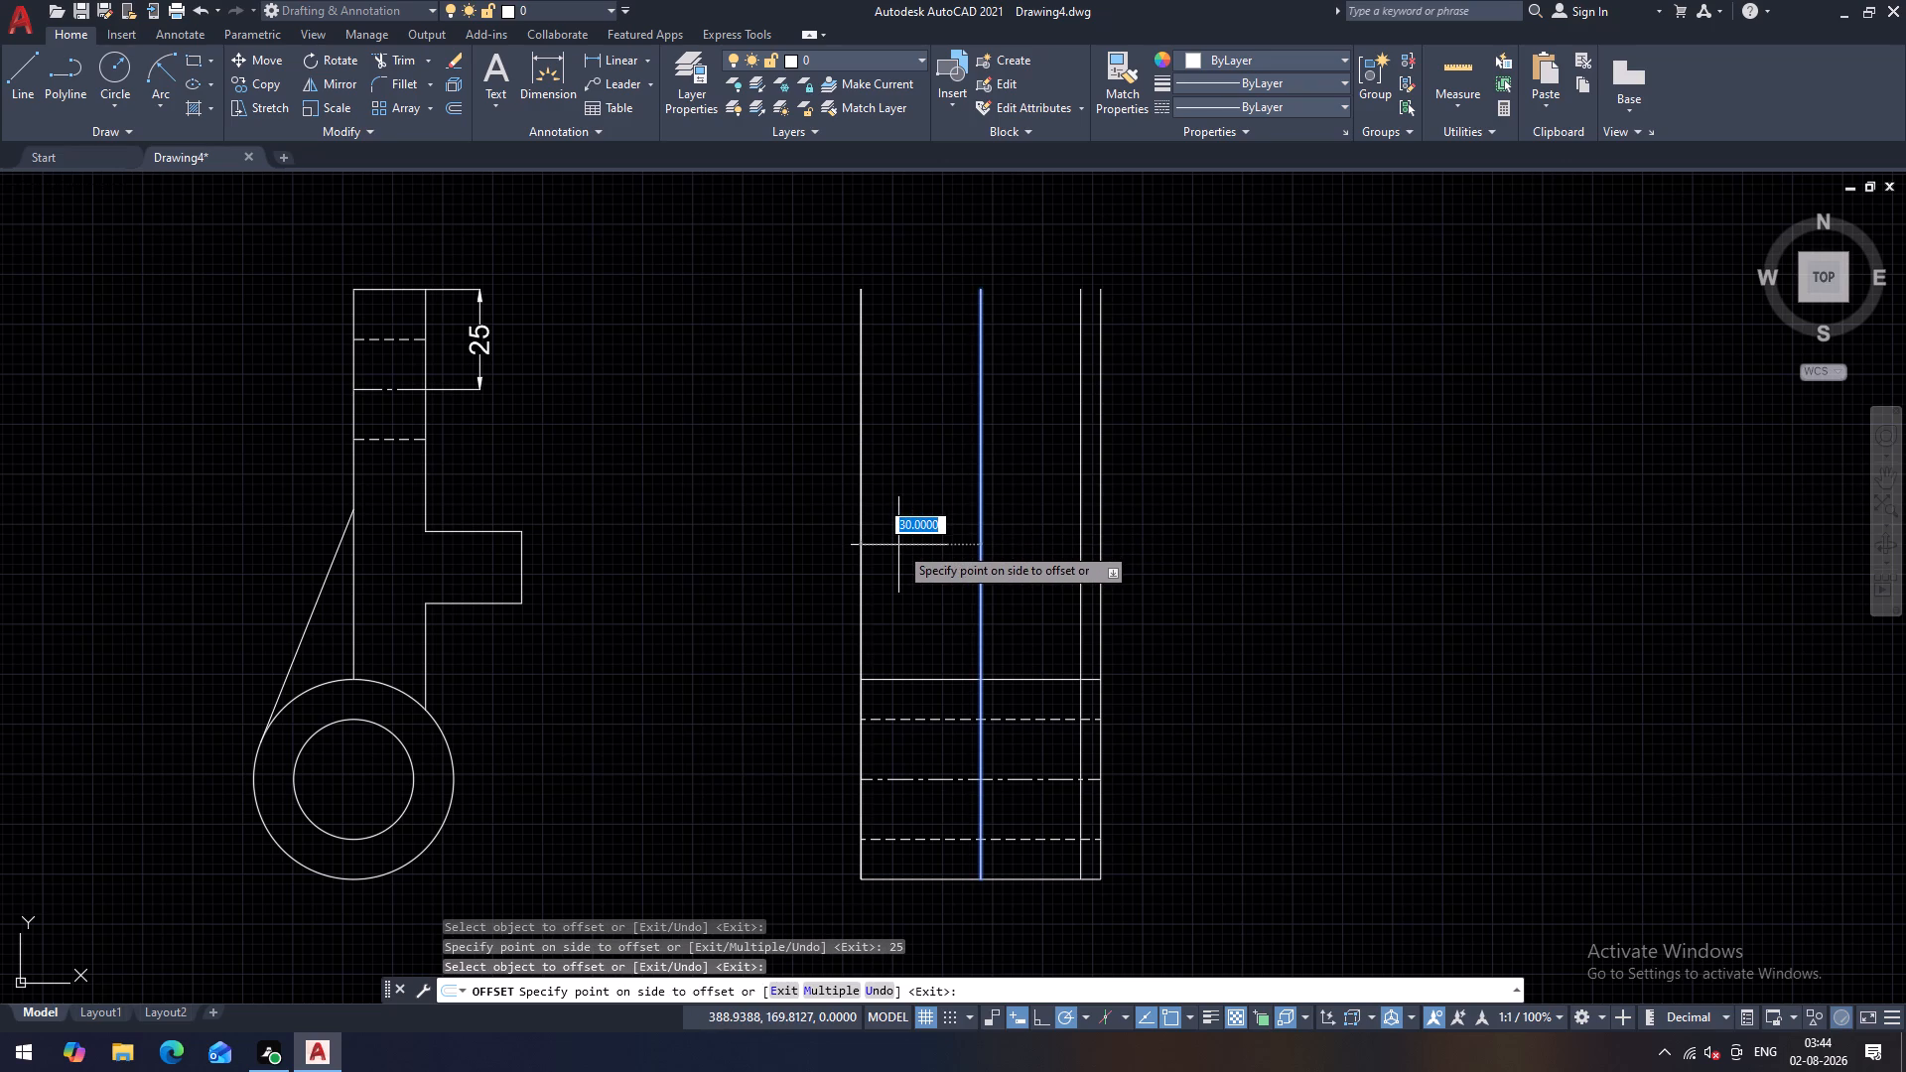
pyautogui.write('25')
pyautogui.press('Return')
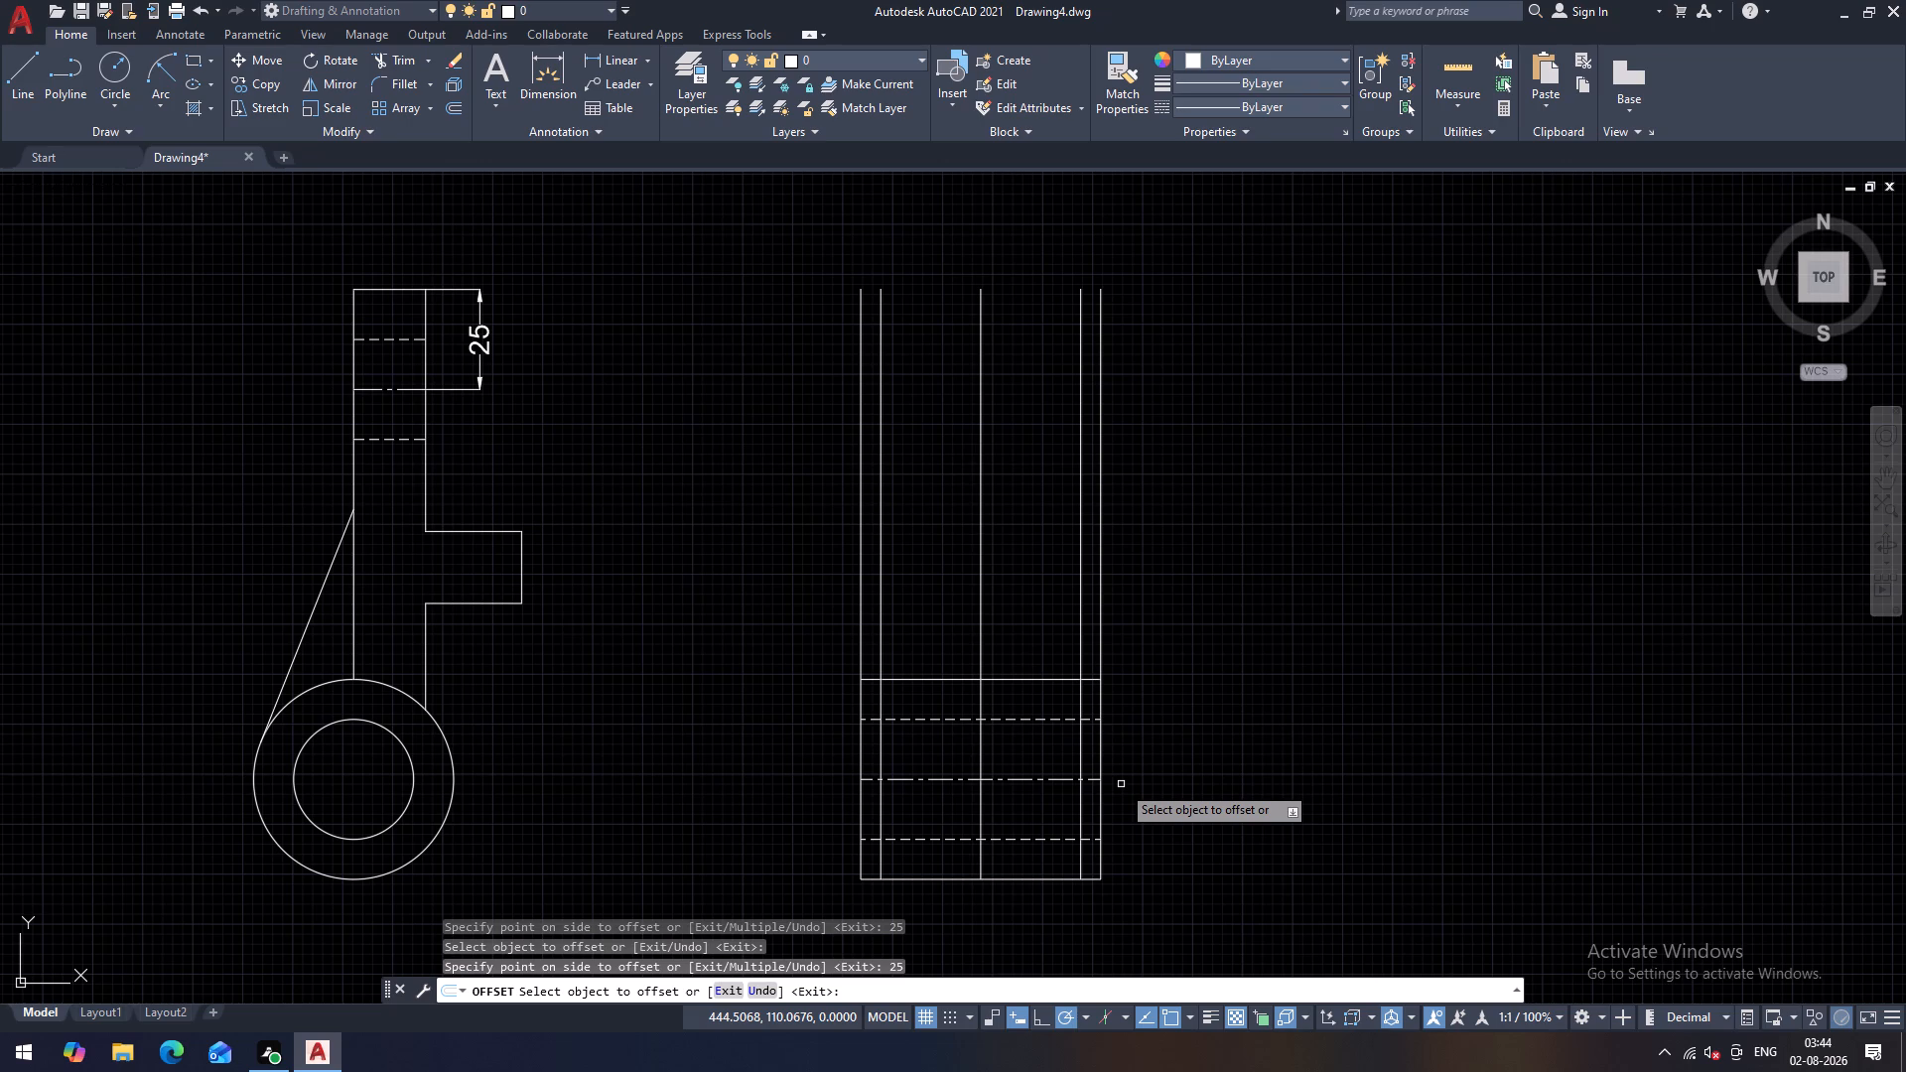
# Offset the lower block's horizontal centreline upward by 110.
pyautogui.click(1039, 778)
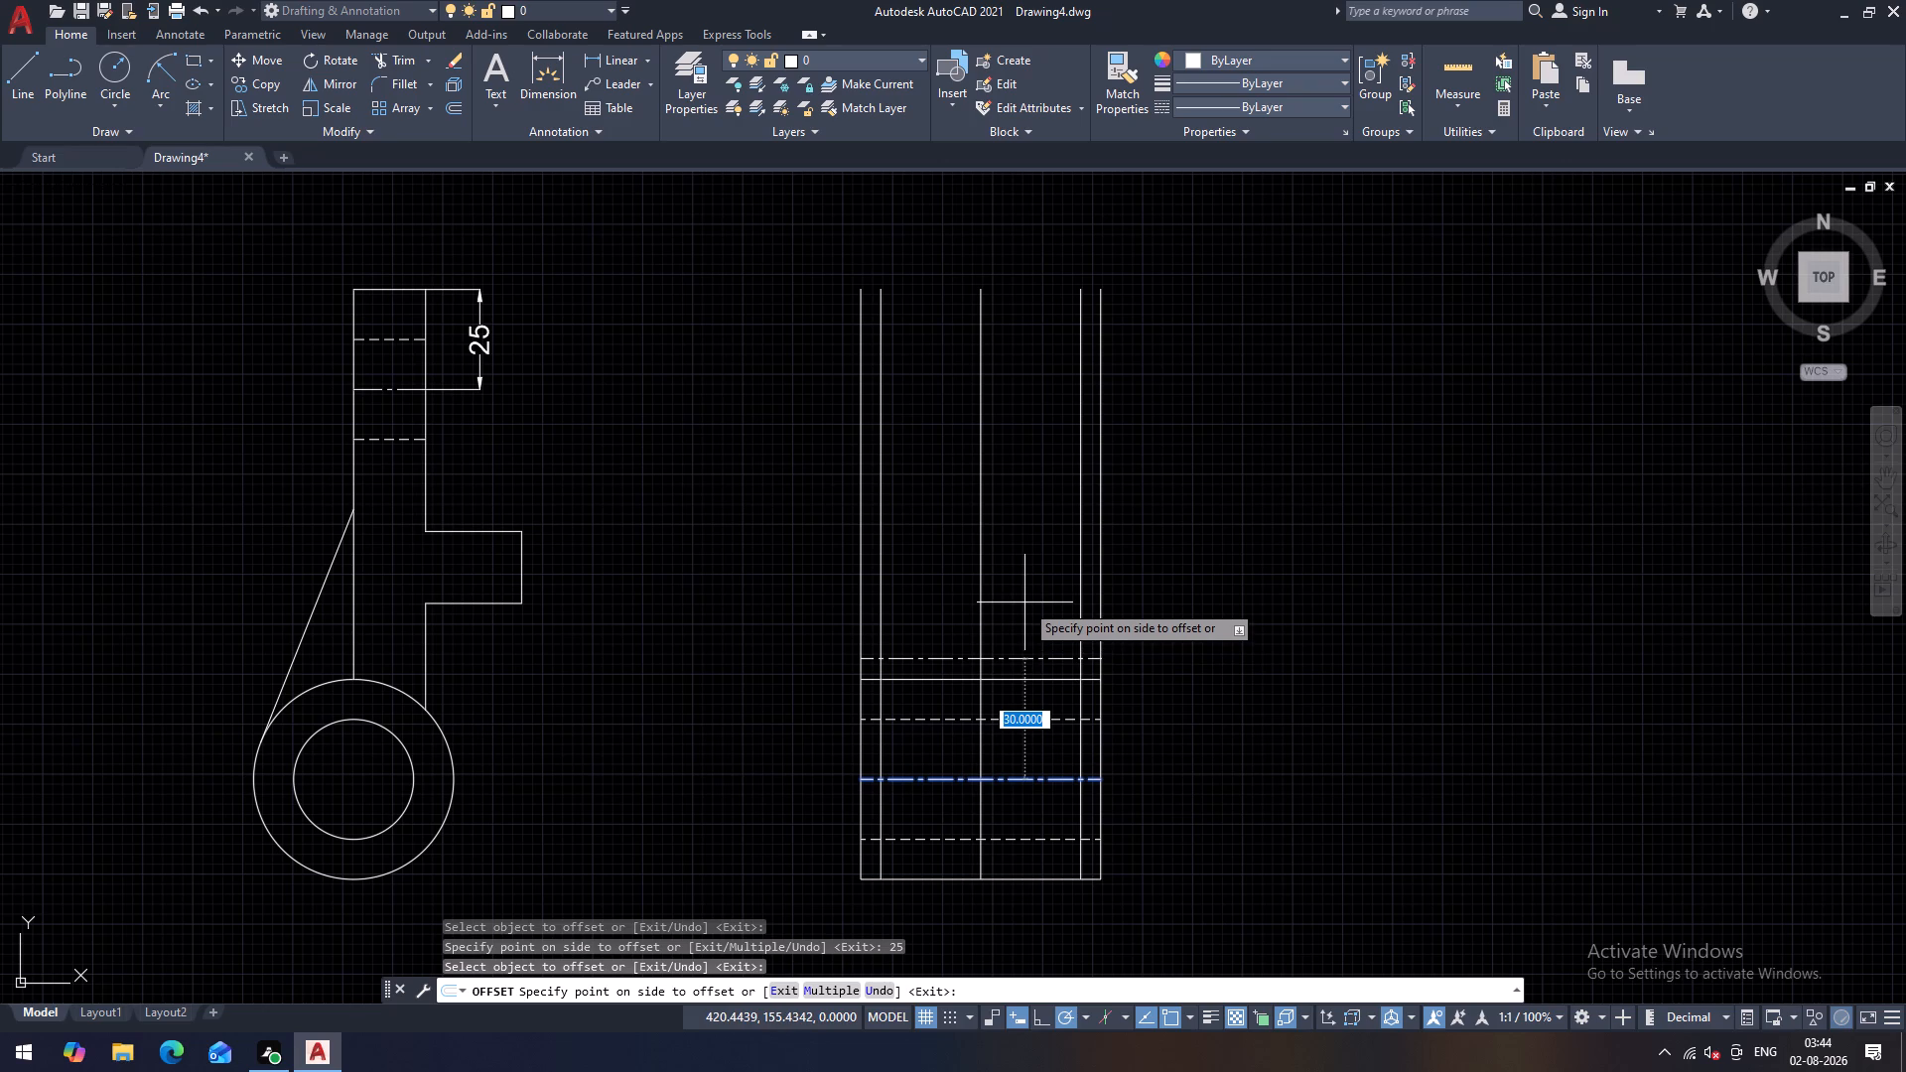
pyautogui.write('110')
pyautogui.press('Return')
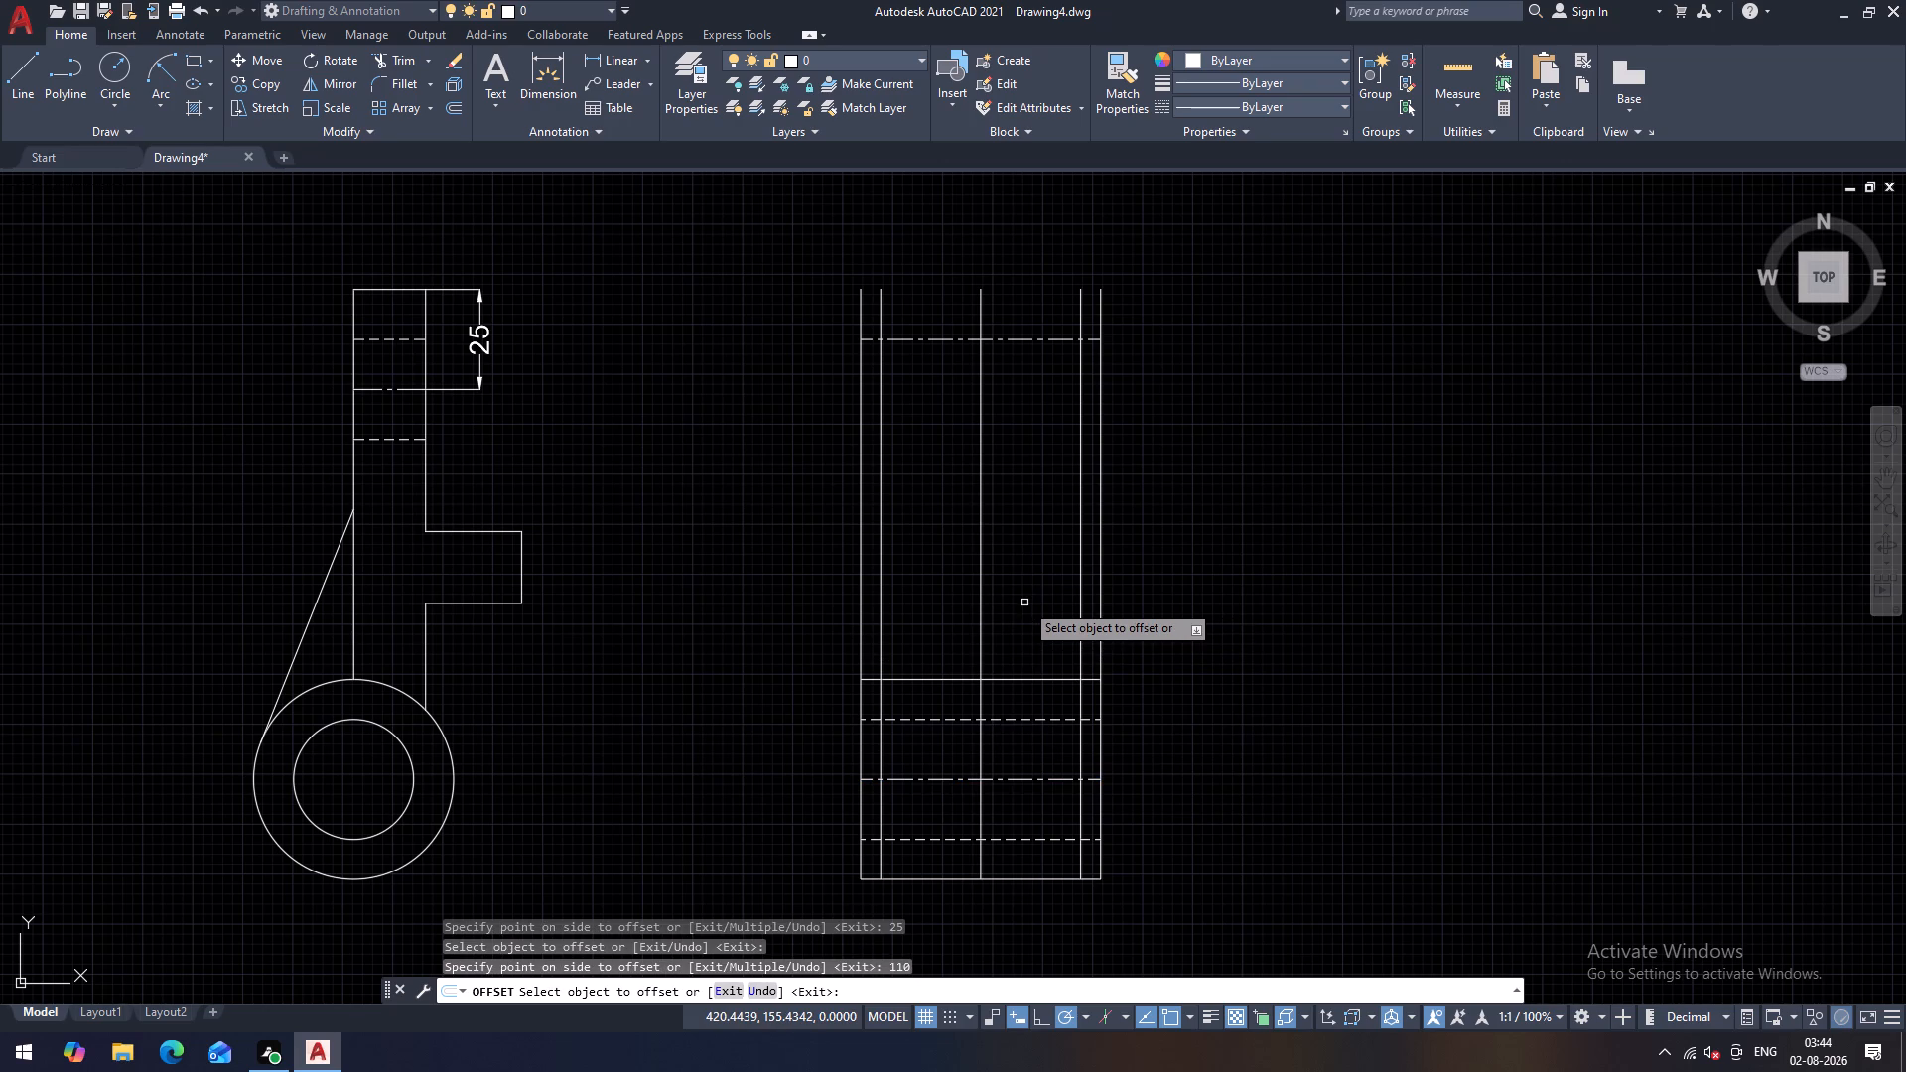
# Offset the second view's upper horizontal centreline upward by 25.
pyautogui.moveTo(1163, 547); pyautogui.dragTo(1145, 606, button='middle')
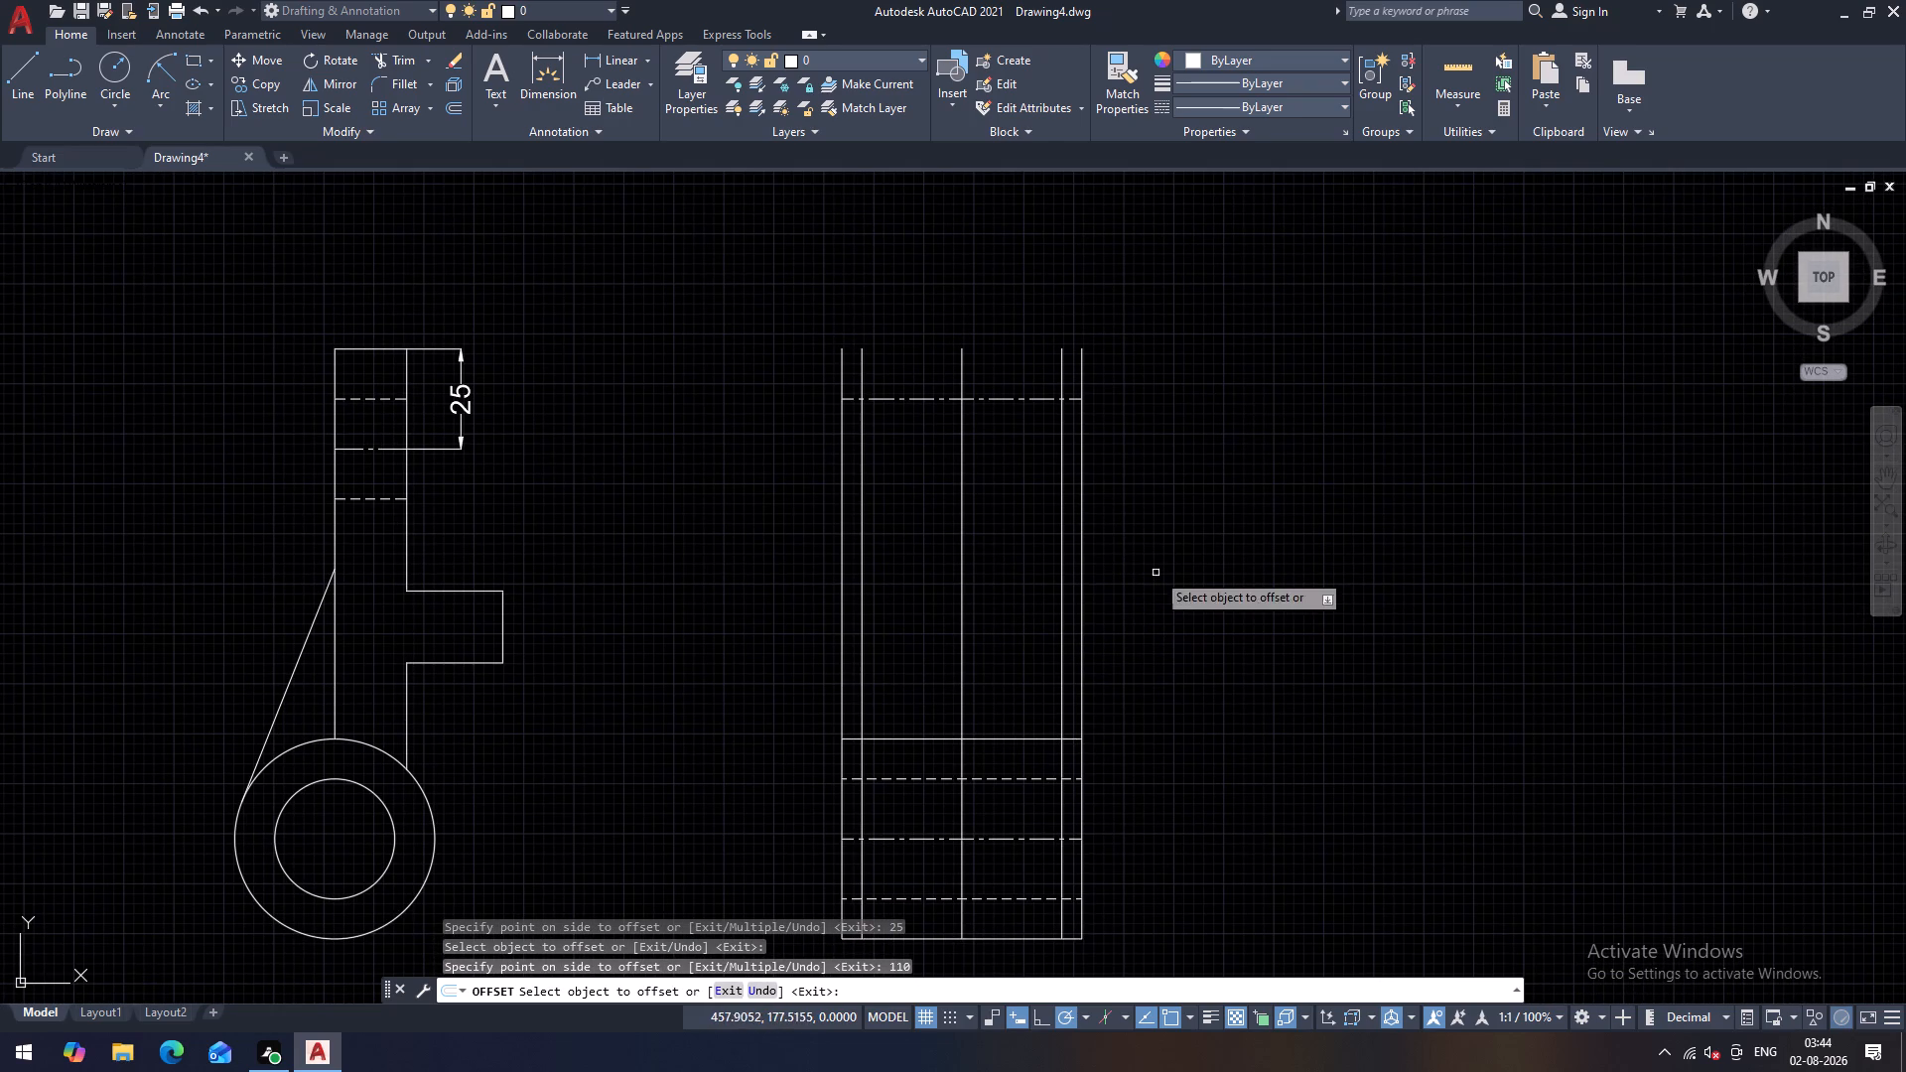
pyautogui.click(1006, 401)
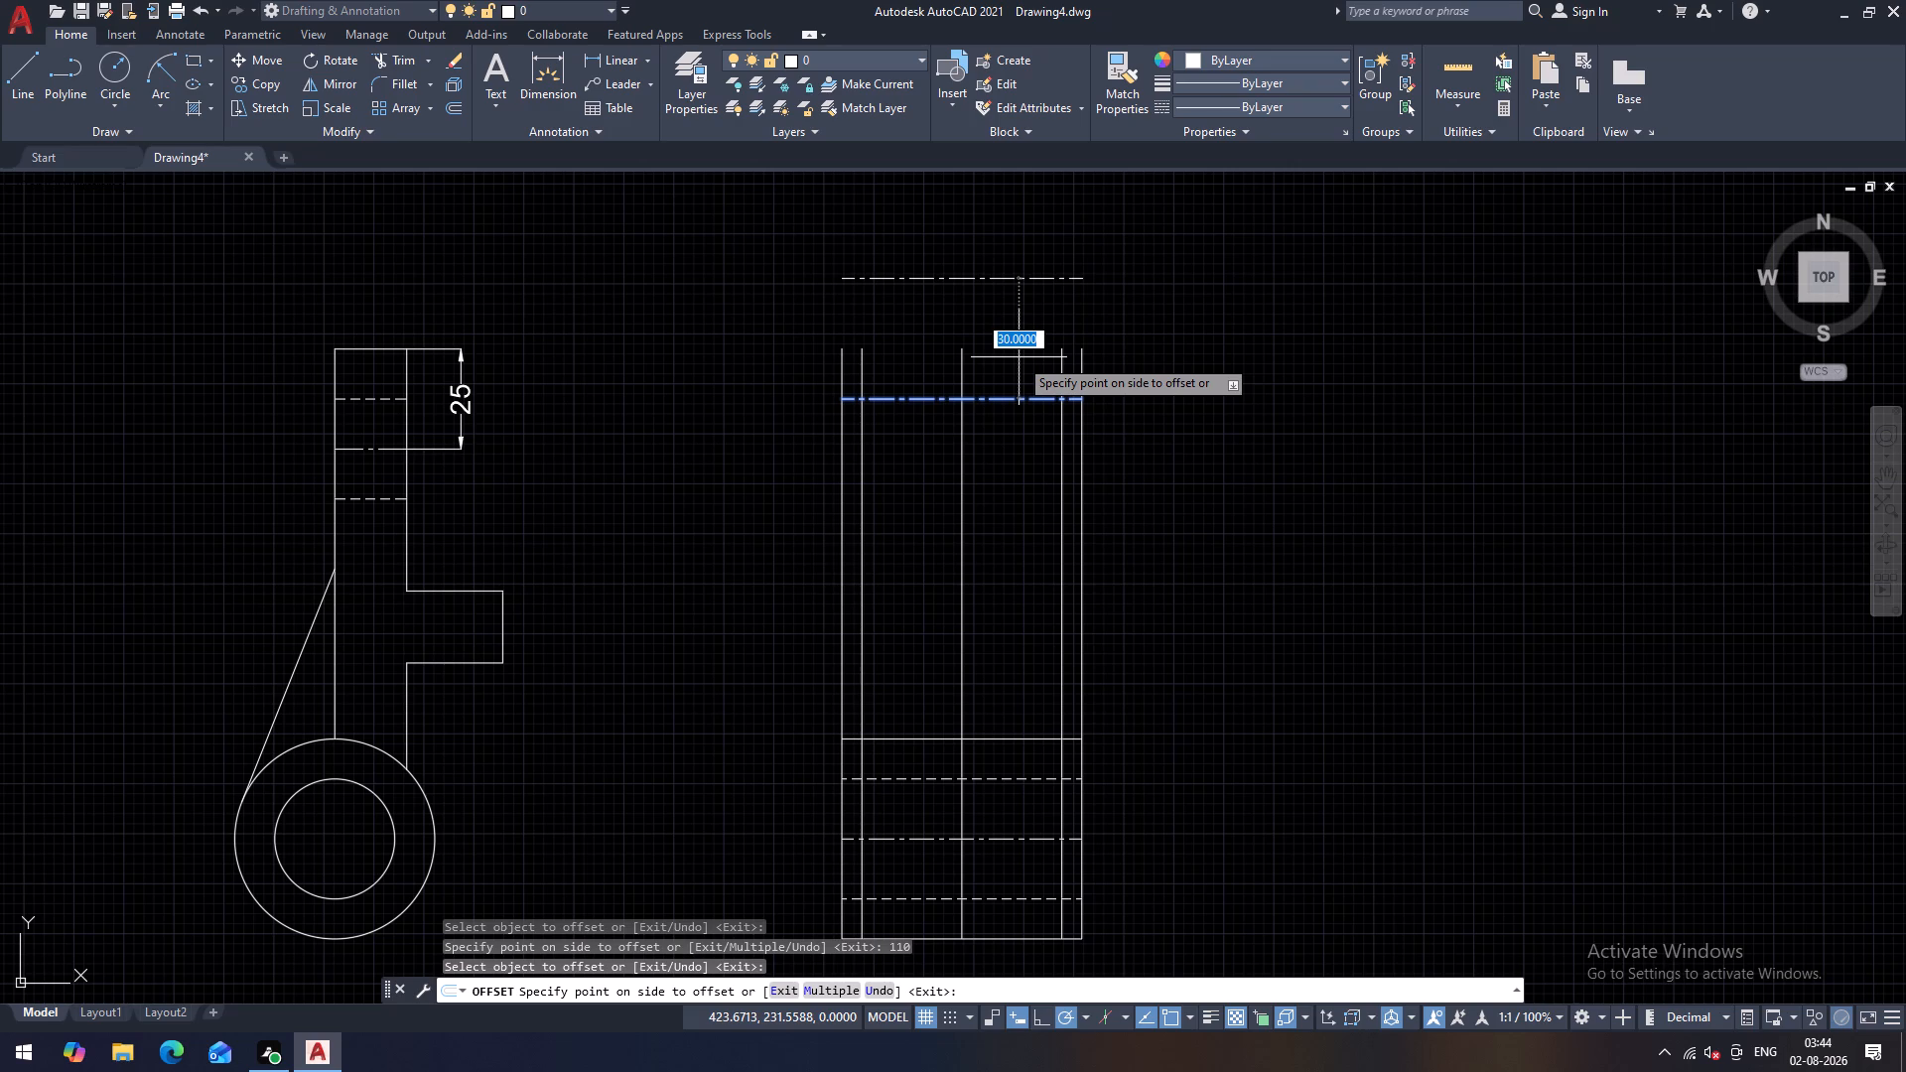
pyautogui.scroll(-1, 1019, 357)
pyautogui.scroll(1, 1019, 357)
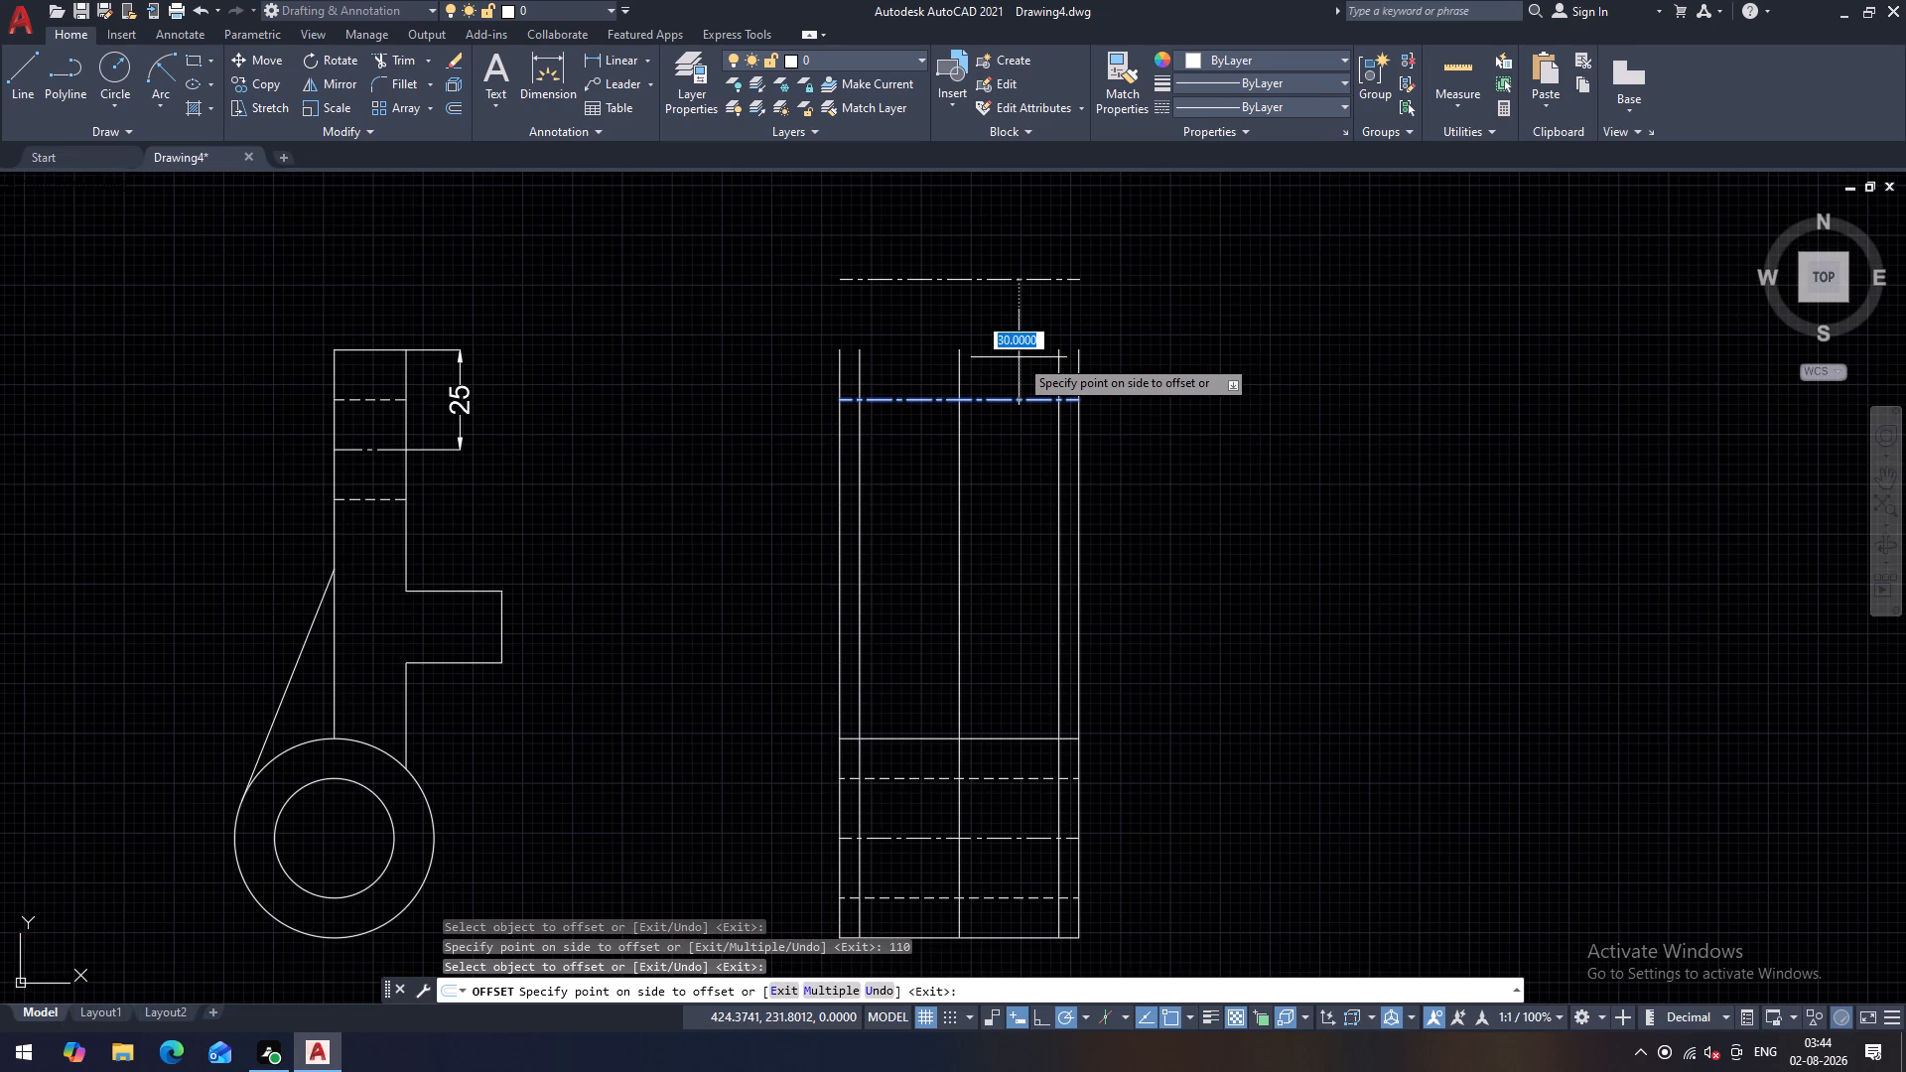
pyautogui.write('25')
pyautogui.press('Return')
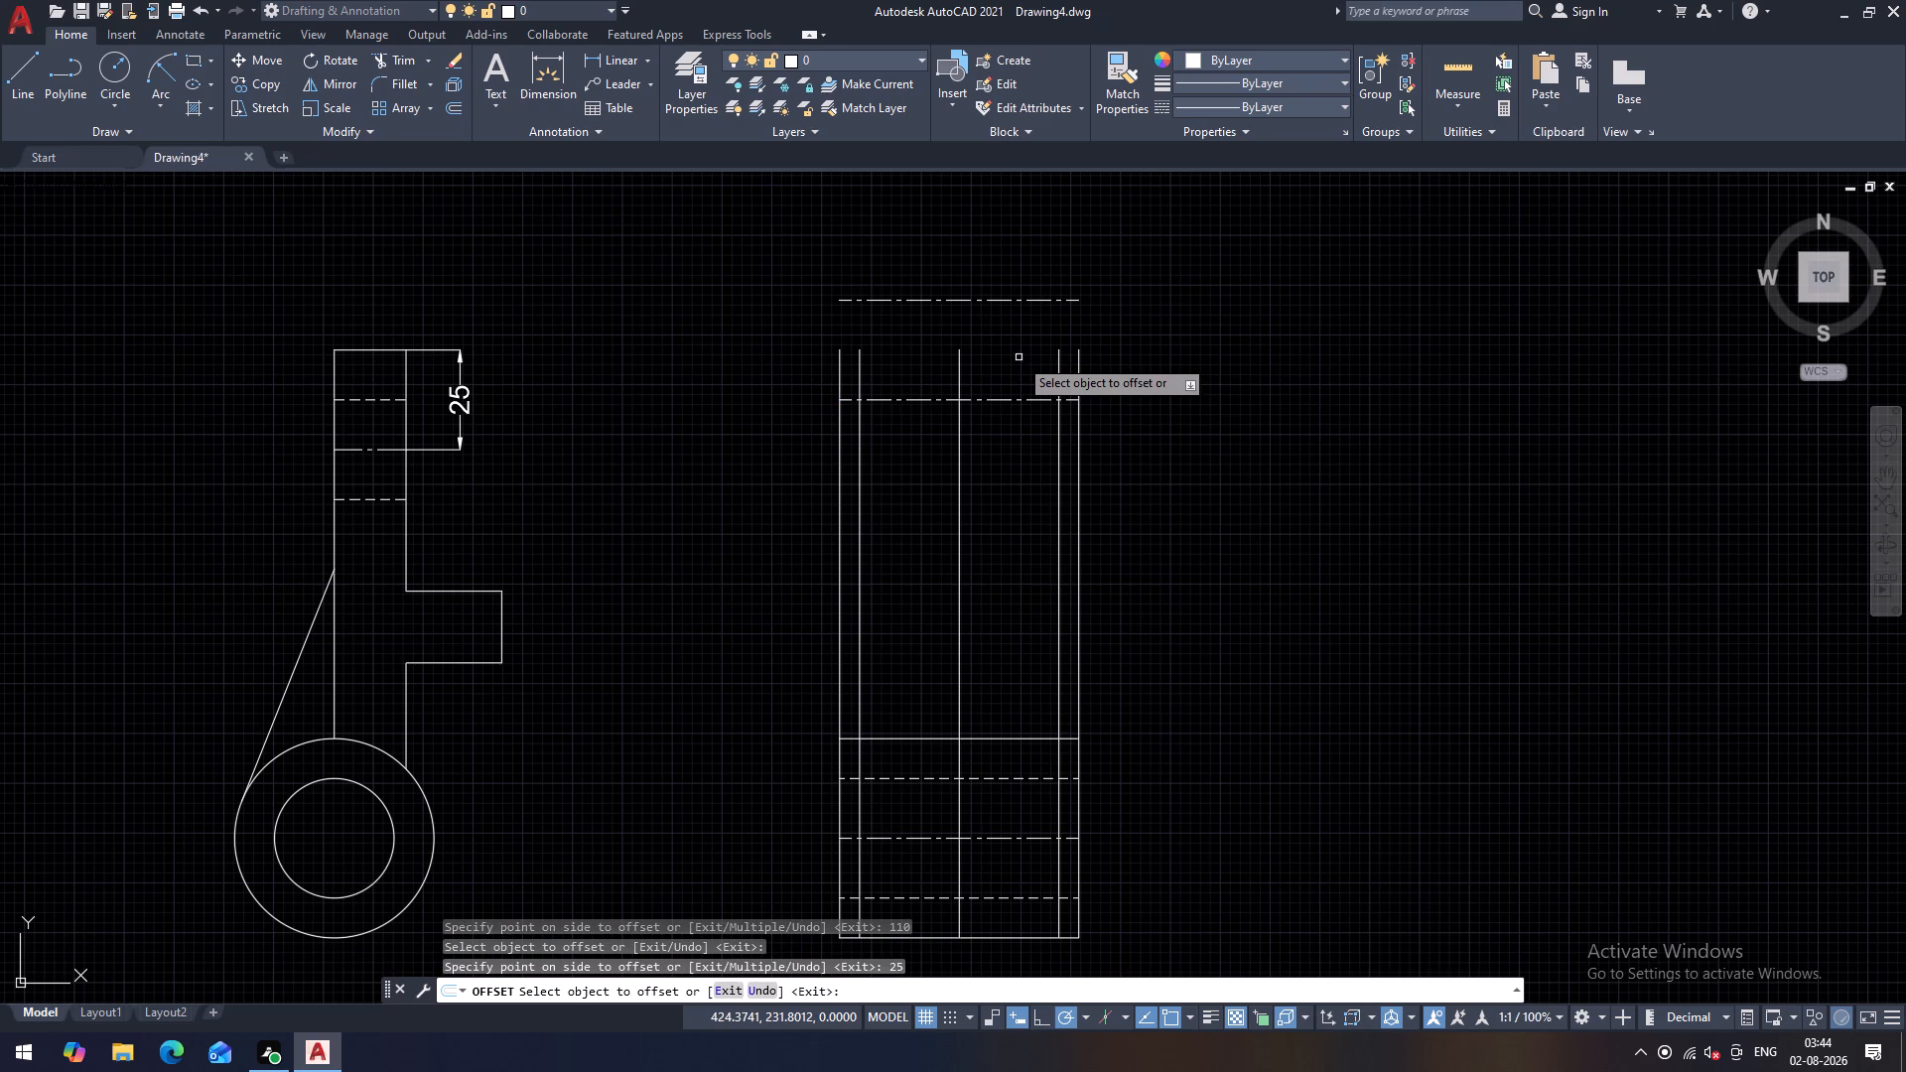
pyautogui.press('Escape')
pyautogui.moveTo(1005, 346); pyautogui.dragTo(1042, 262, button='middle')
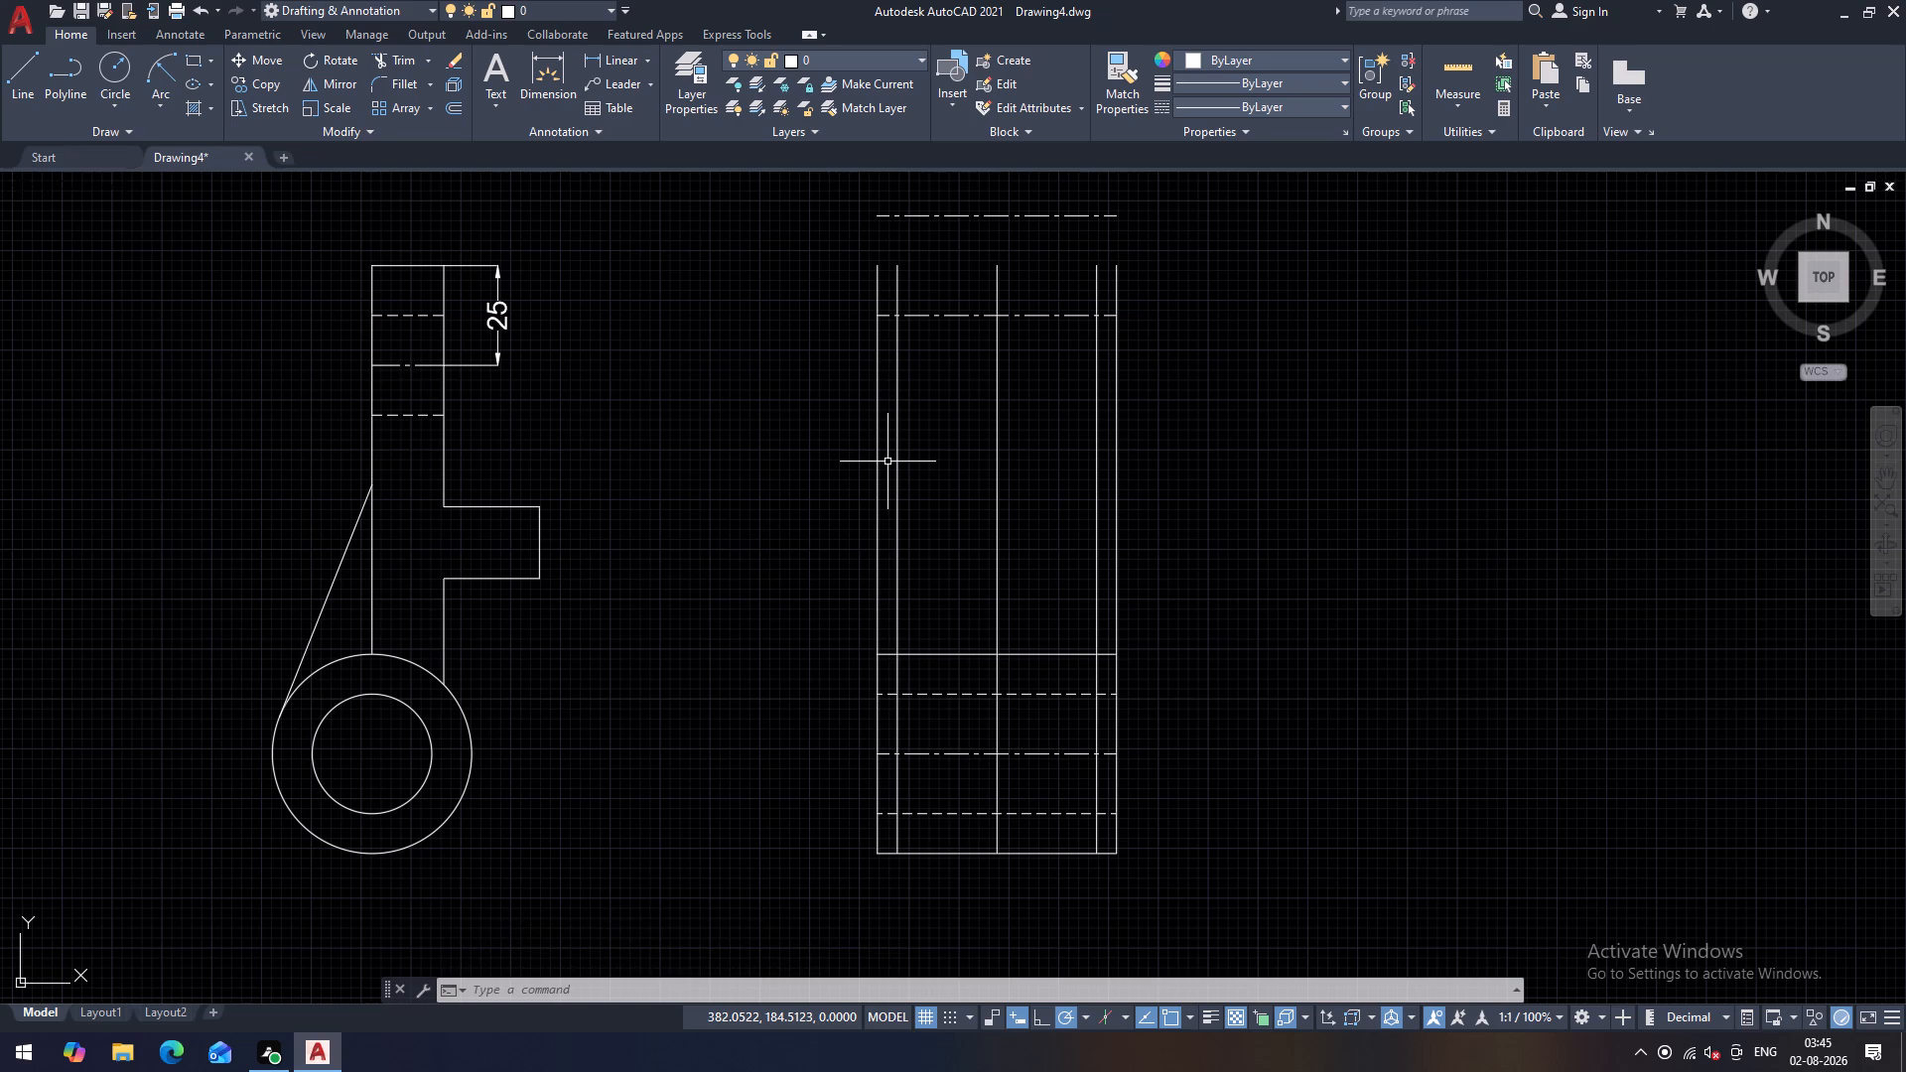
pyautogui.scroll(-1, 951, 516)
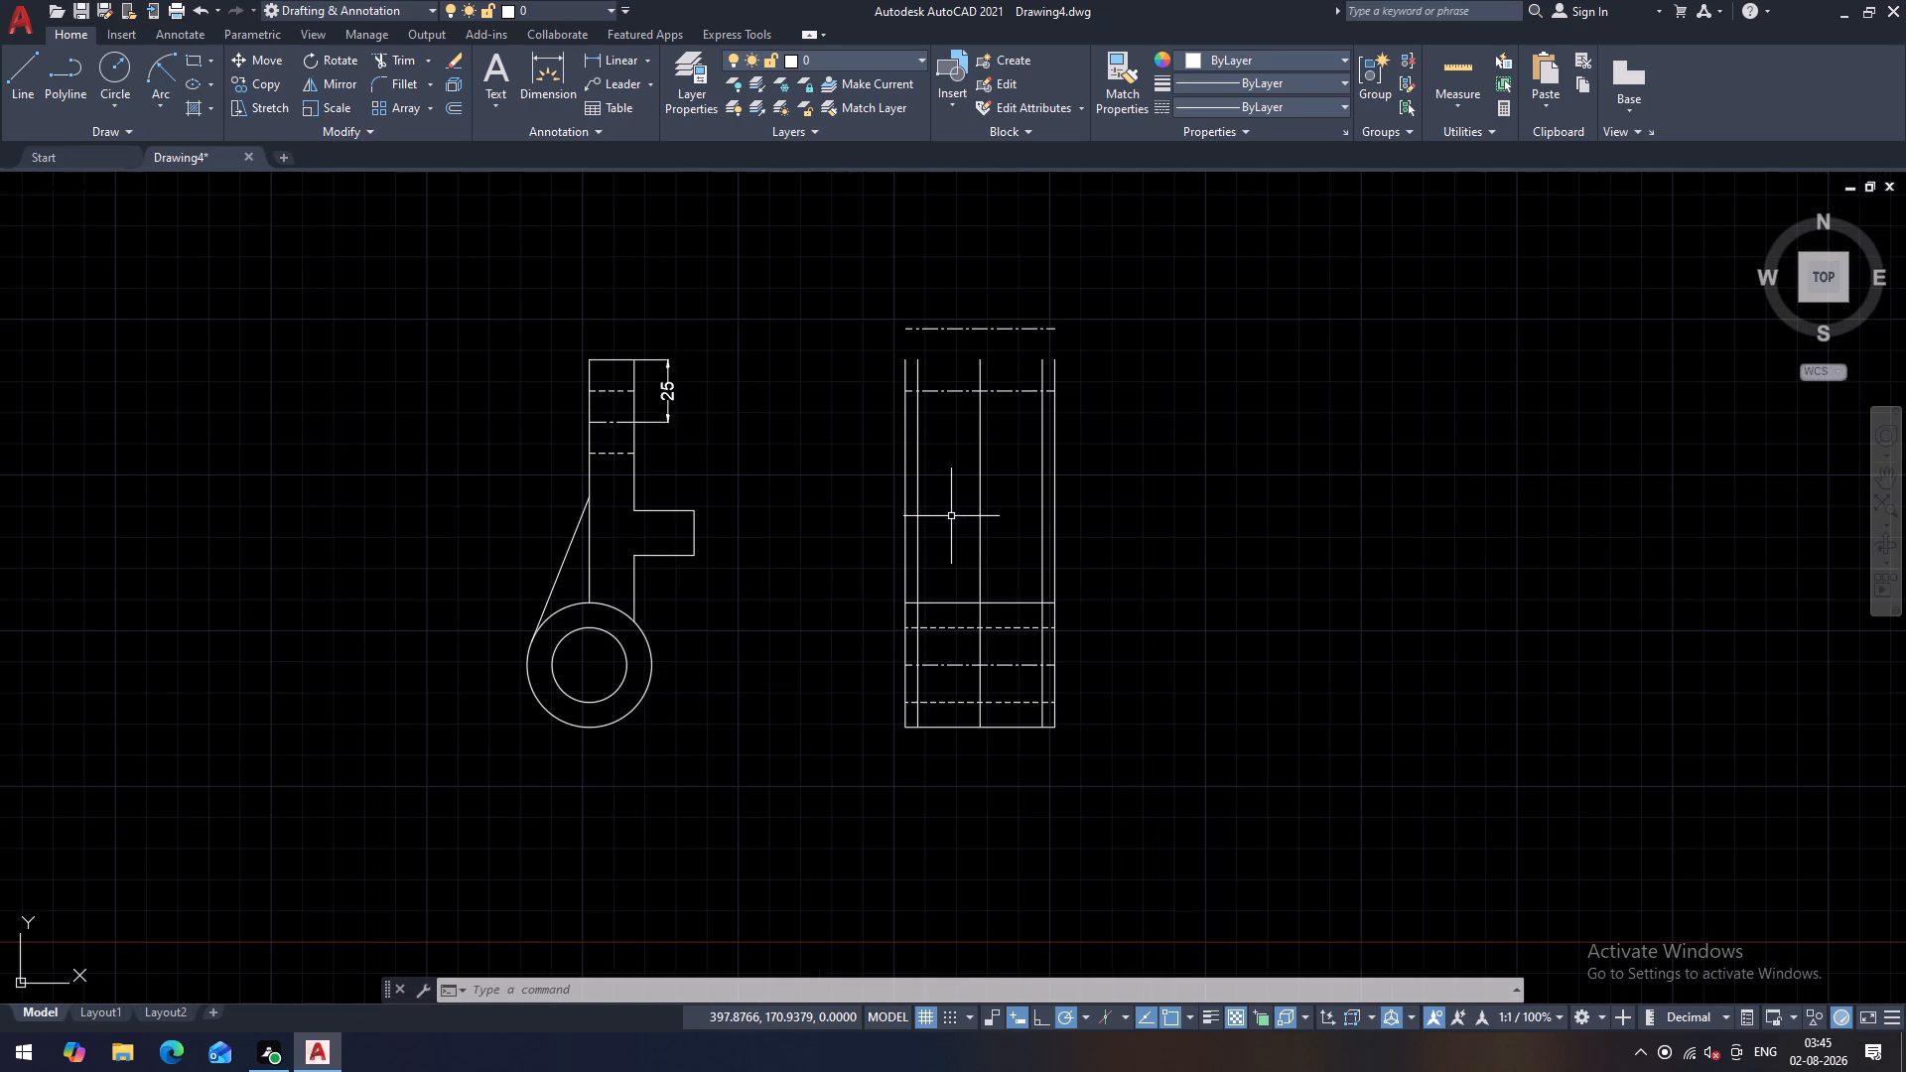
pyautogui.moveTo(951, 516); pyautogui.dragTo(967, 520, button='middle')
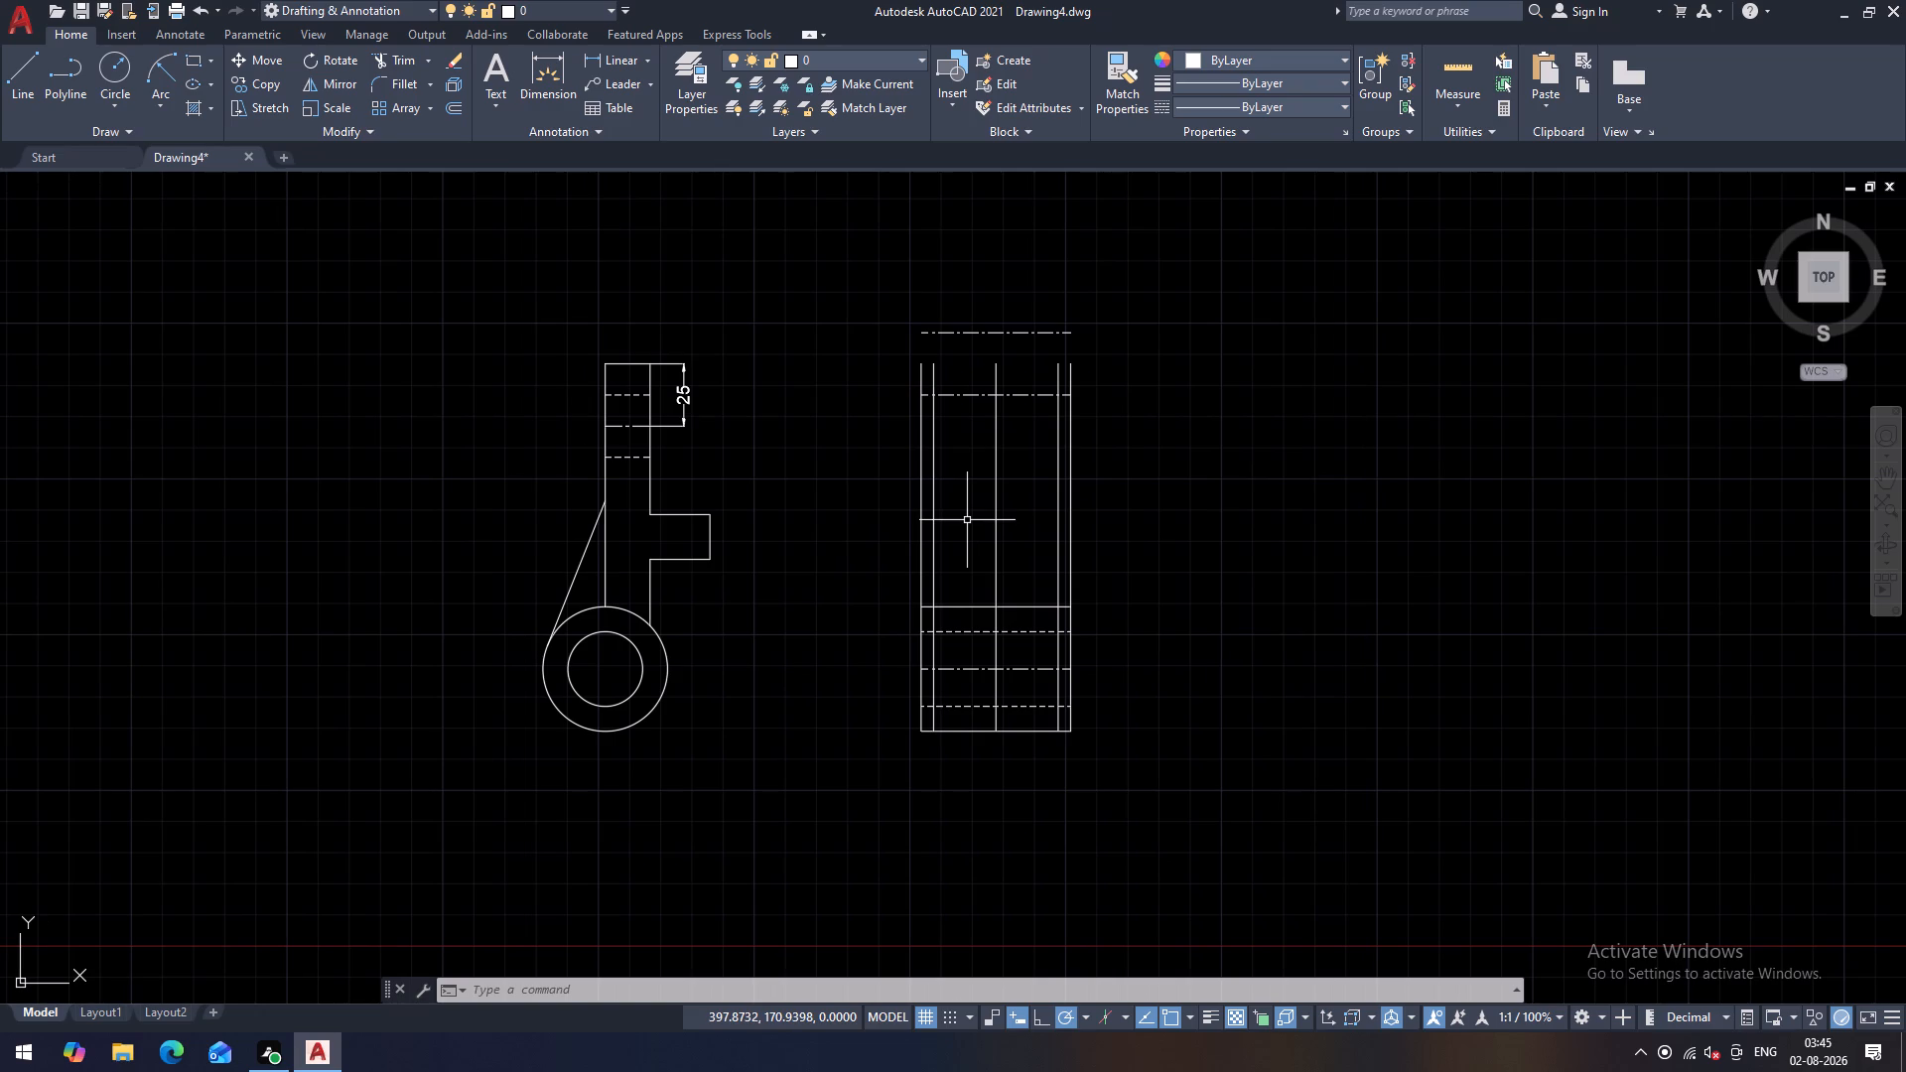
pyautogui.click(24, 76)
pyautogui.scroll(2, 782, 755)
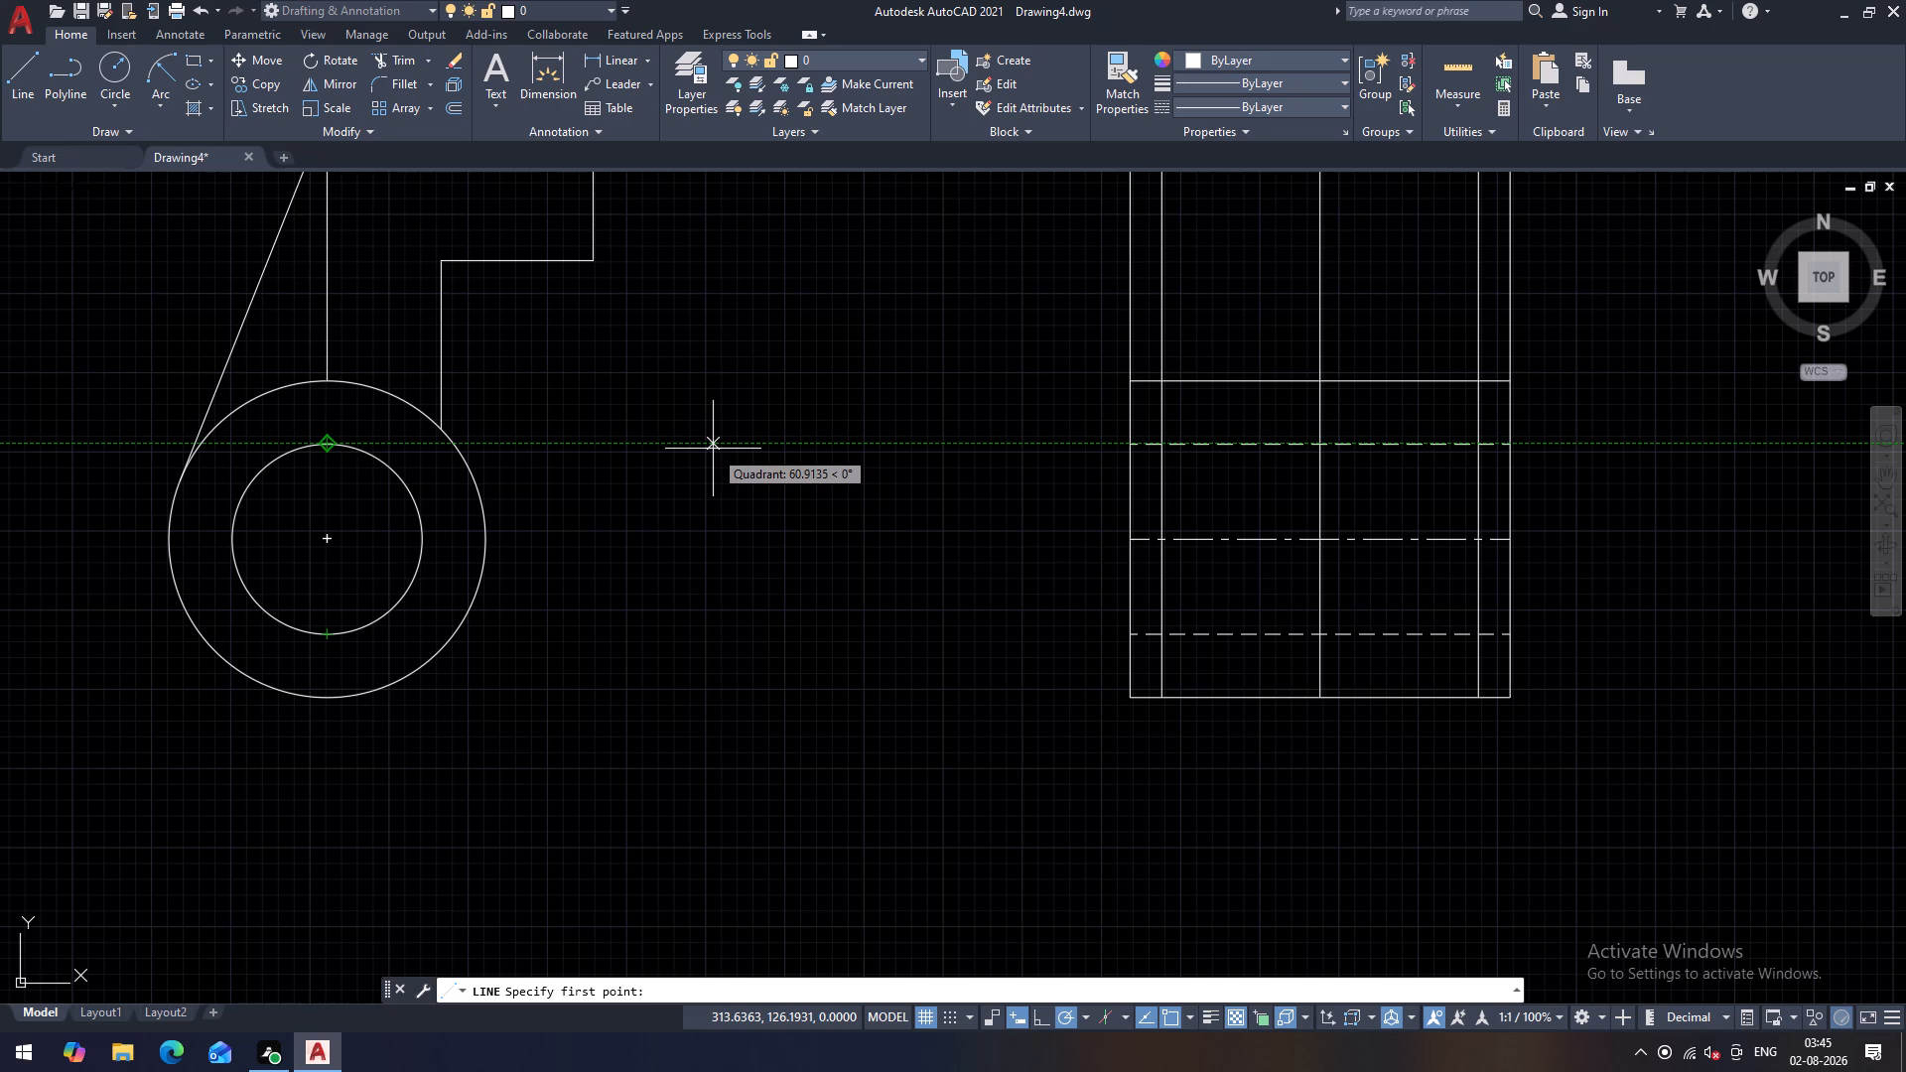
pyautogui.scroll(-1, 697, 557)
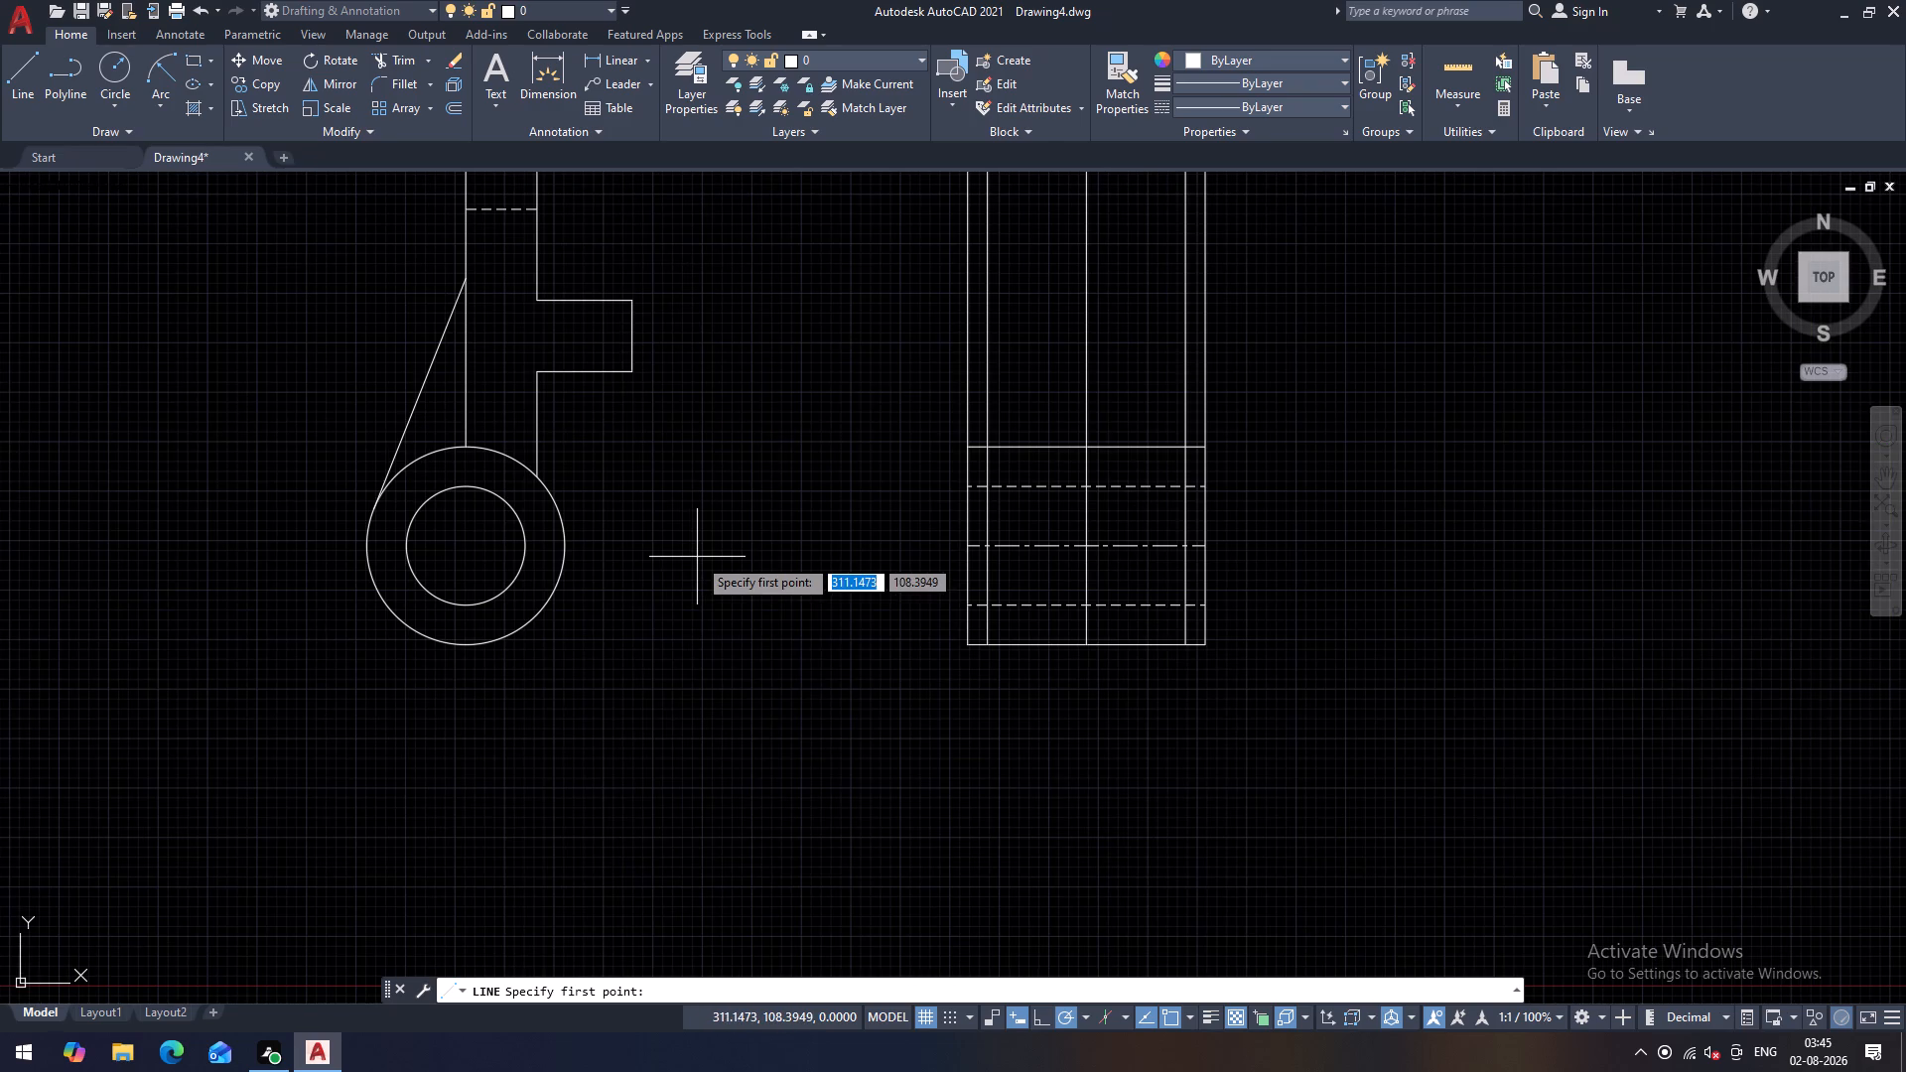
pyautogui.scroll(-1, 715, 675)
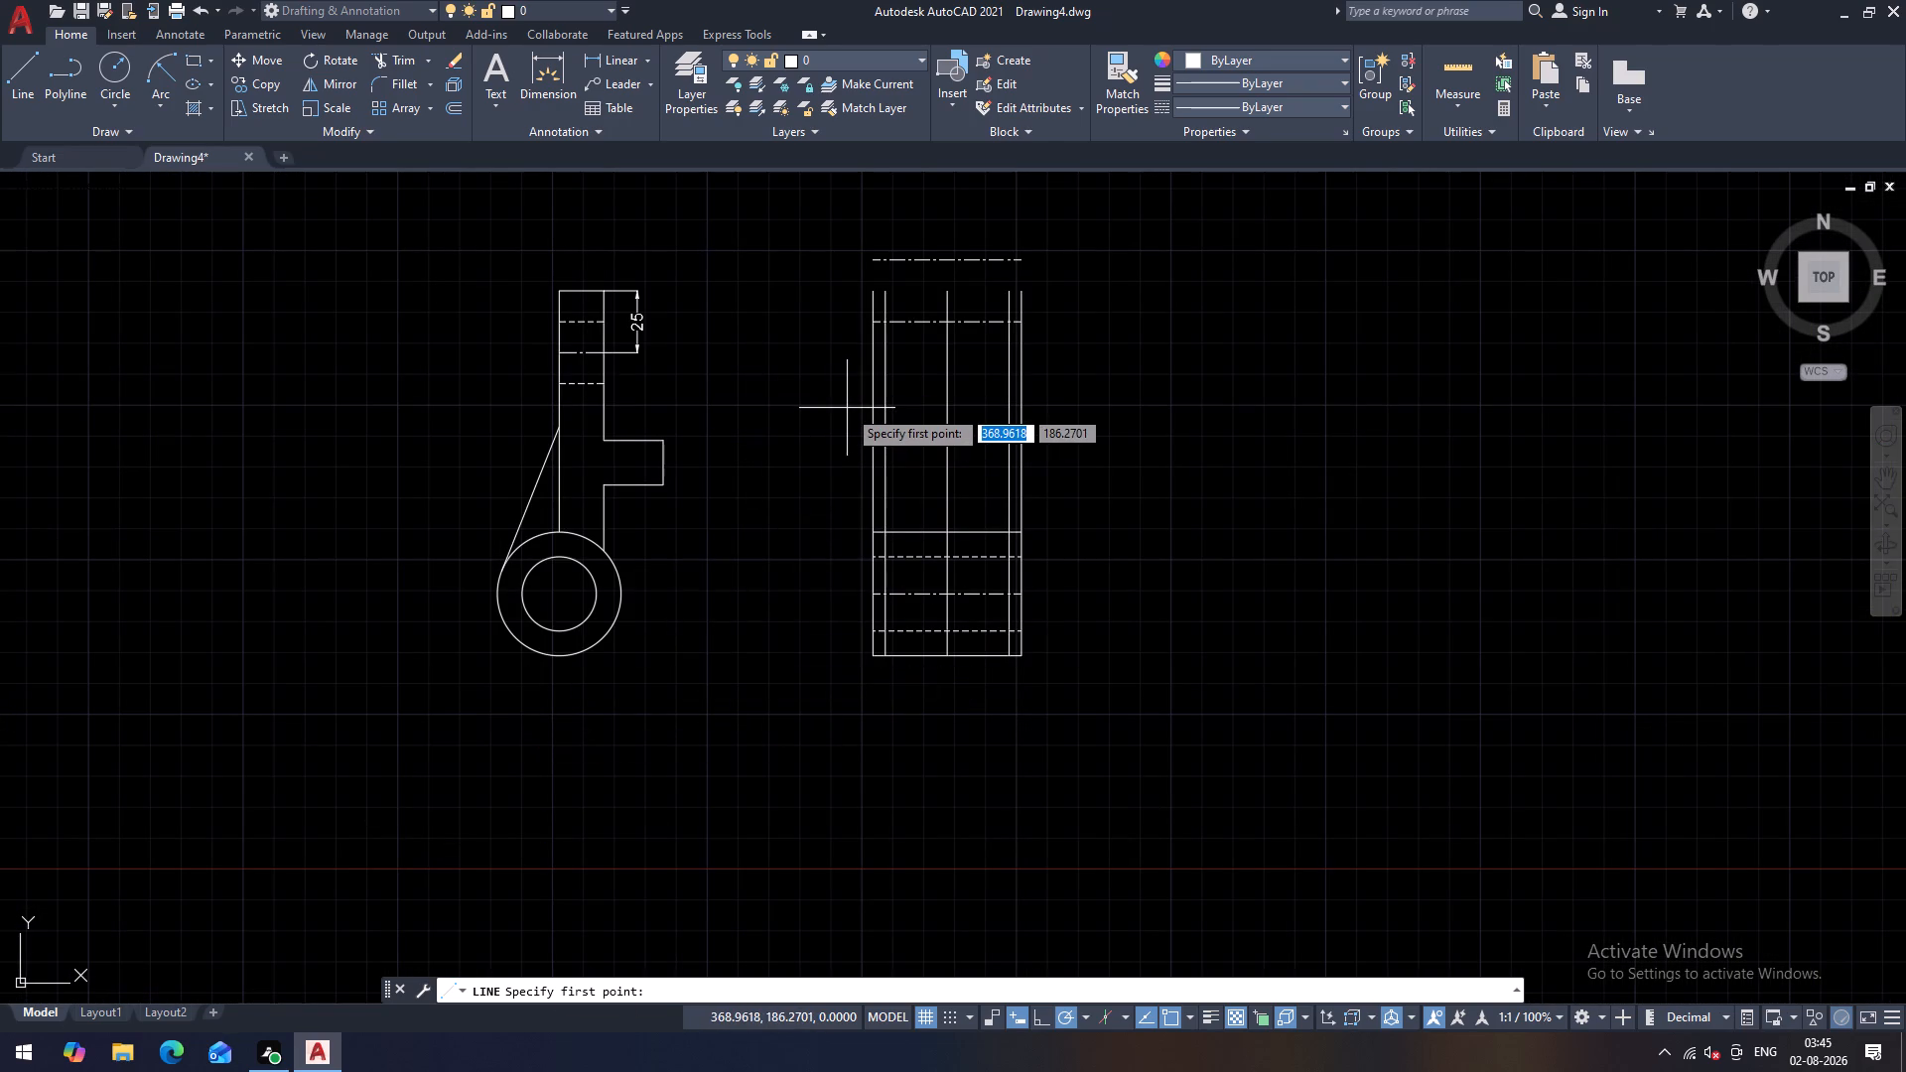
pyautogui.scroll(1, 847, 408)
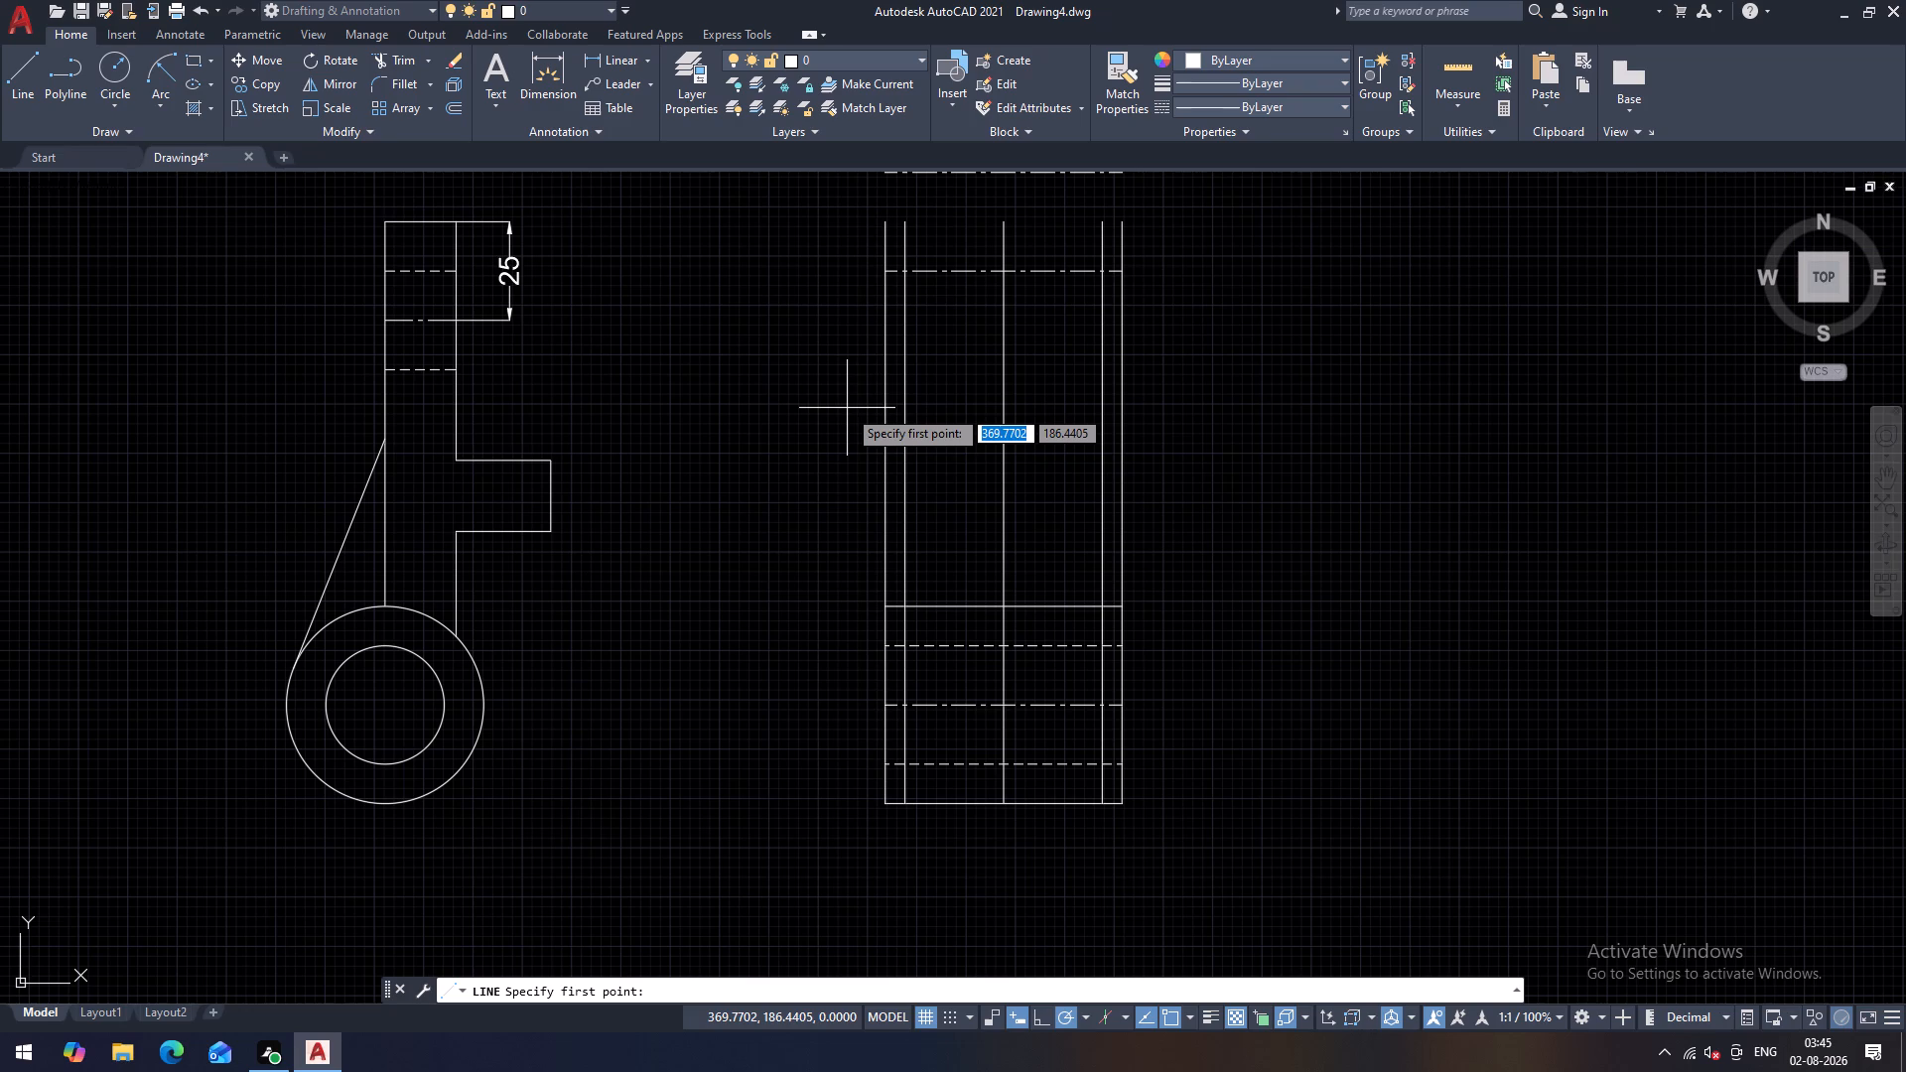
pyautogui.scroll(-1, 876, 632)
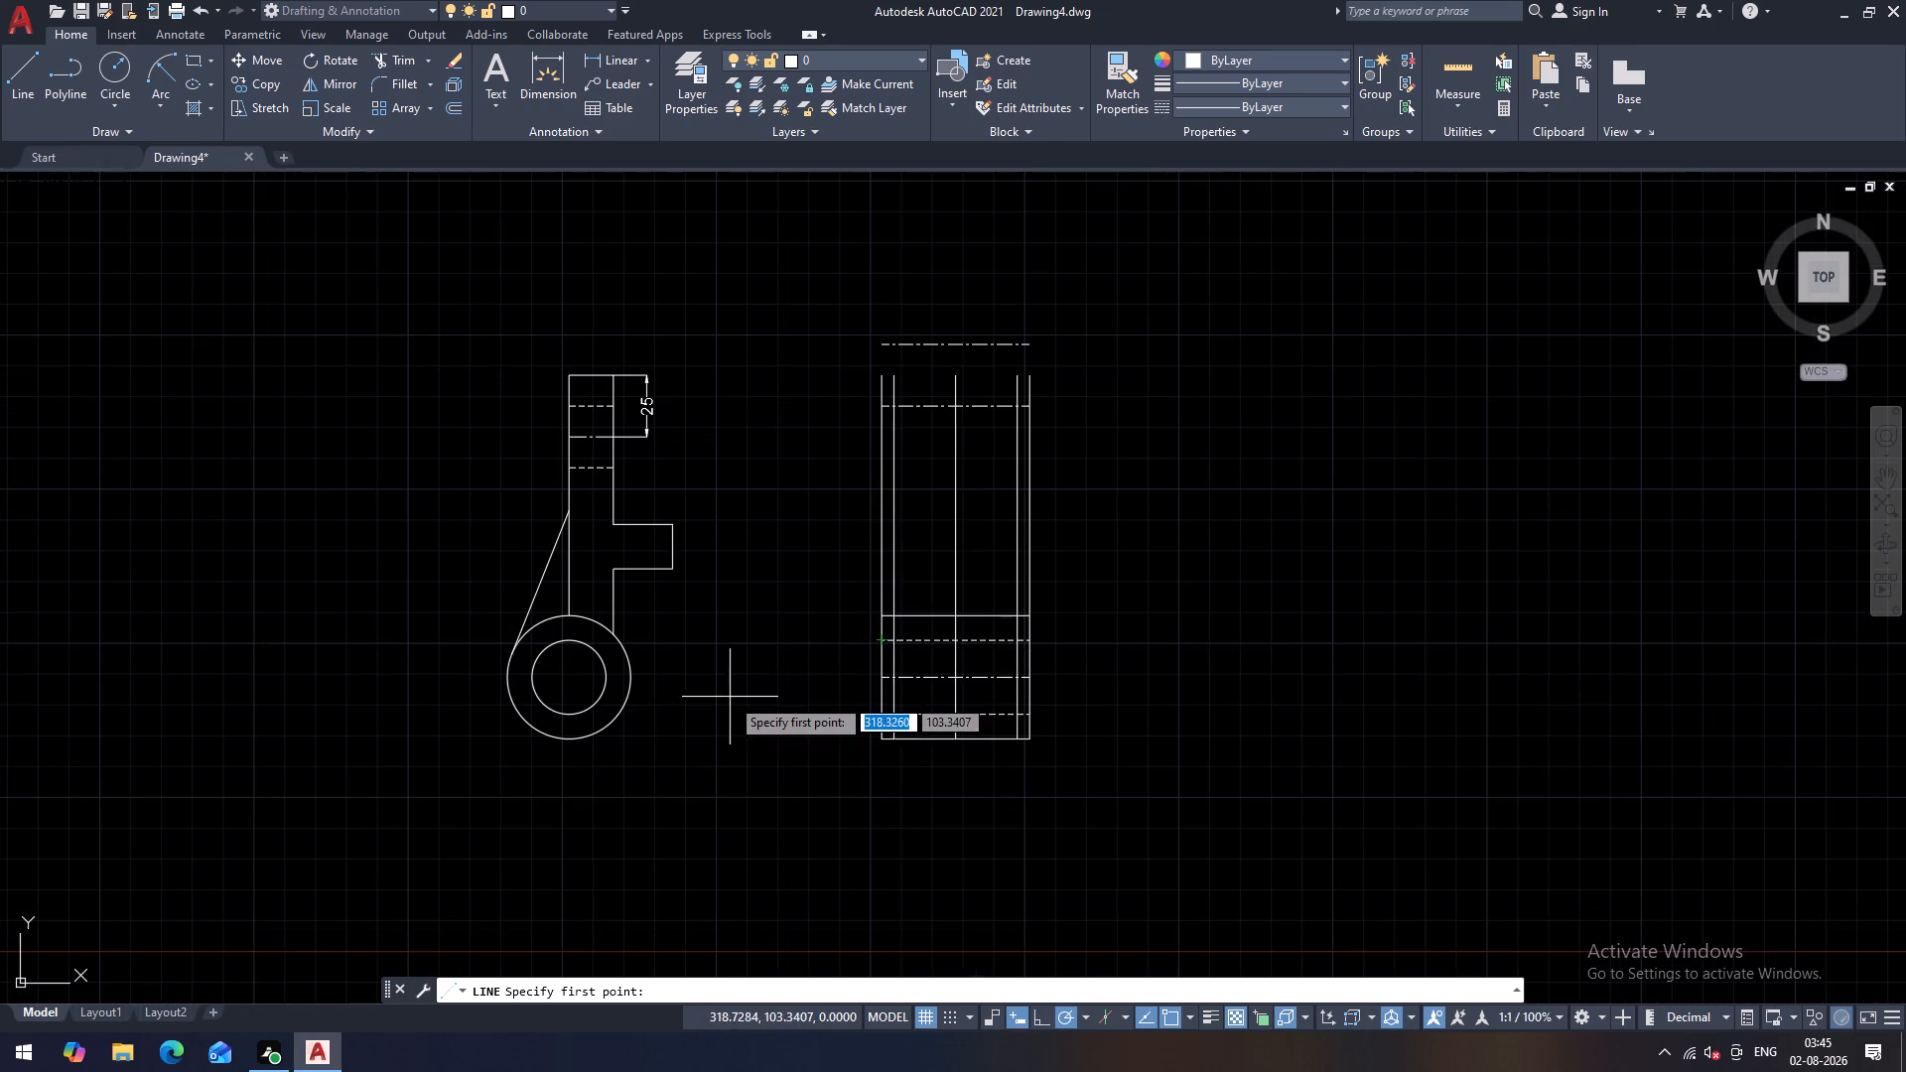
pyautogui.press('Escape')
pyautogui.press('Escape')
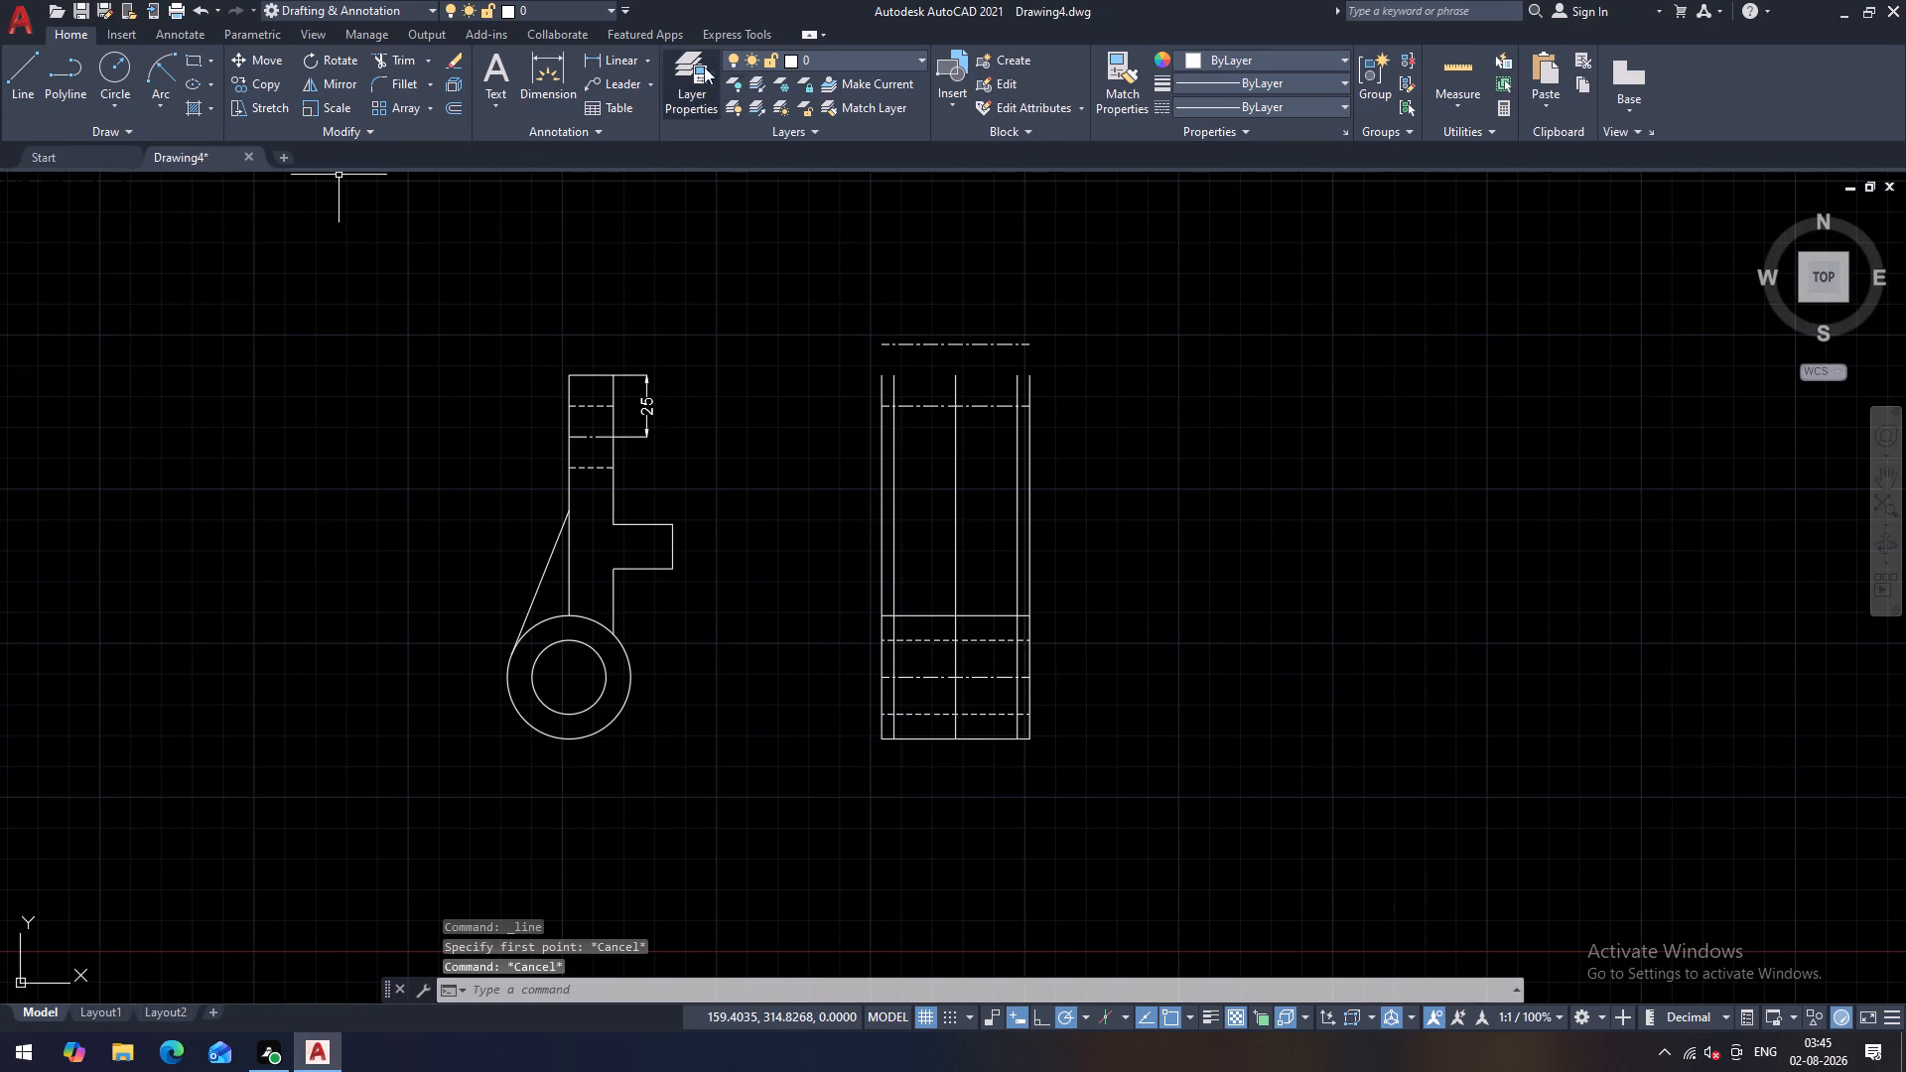
# Check the vertical distances from the first view's circle centre up to its short centreline and to its upper hidden line.
pyautogui.click(617, 60)
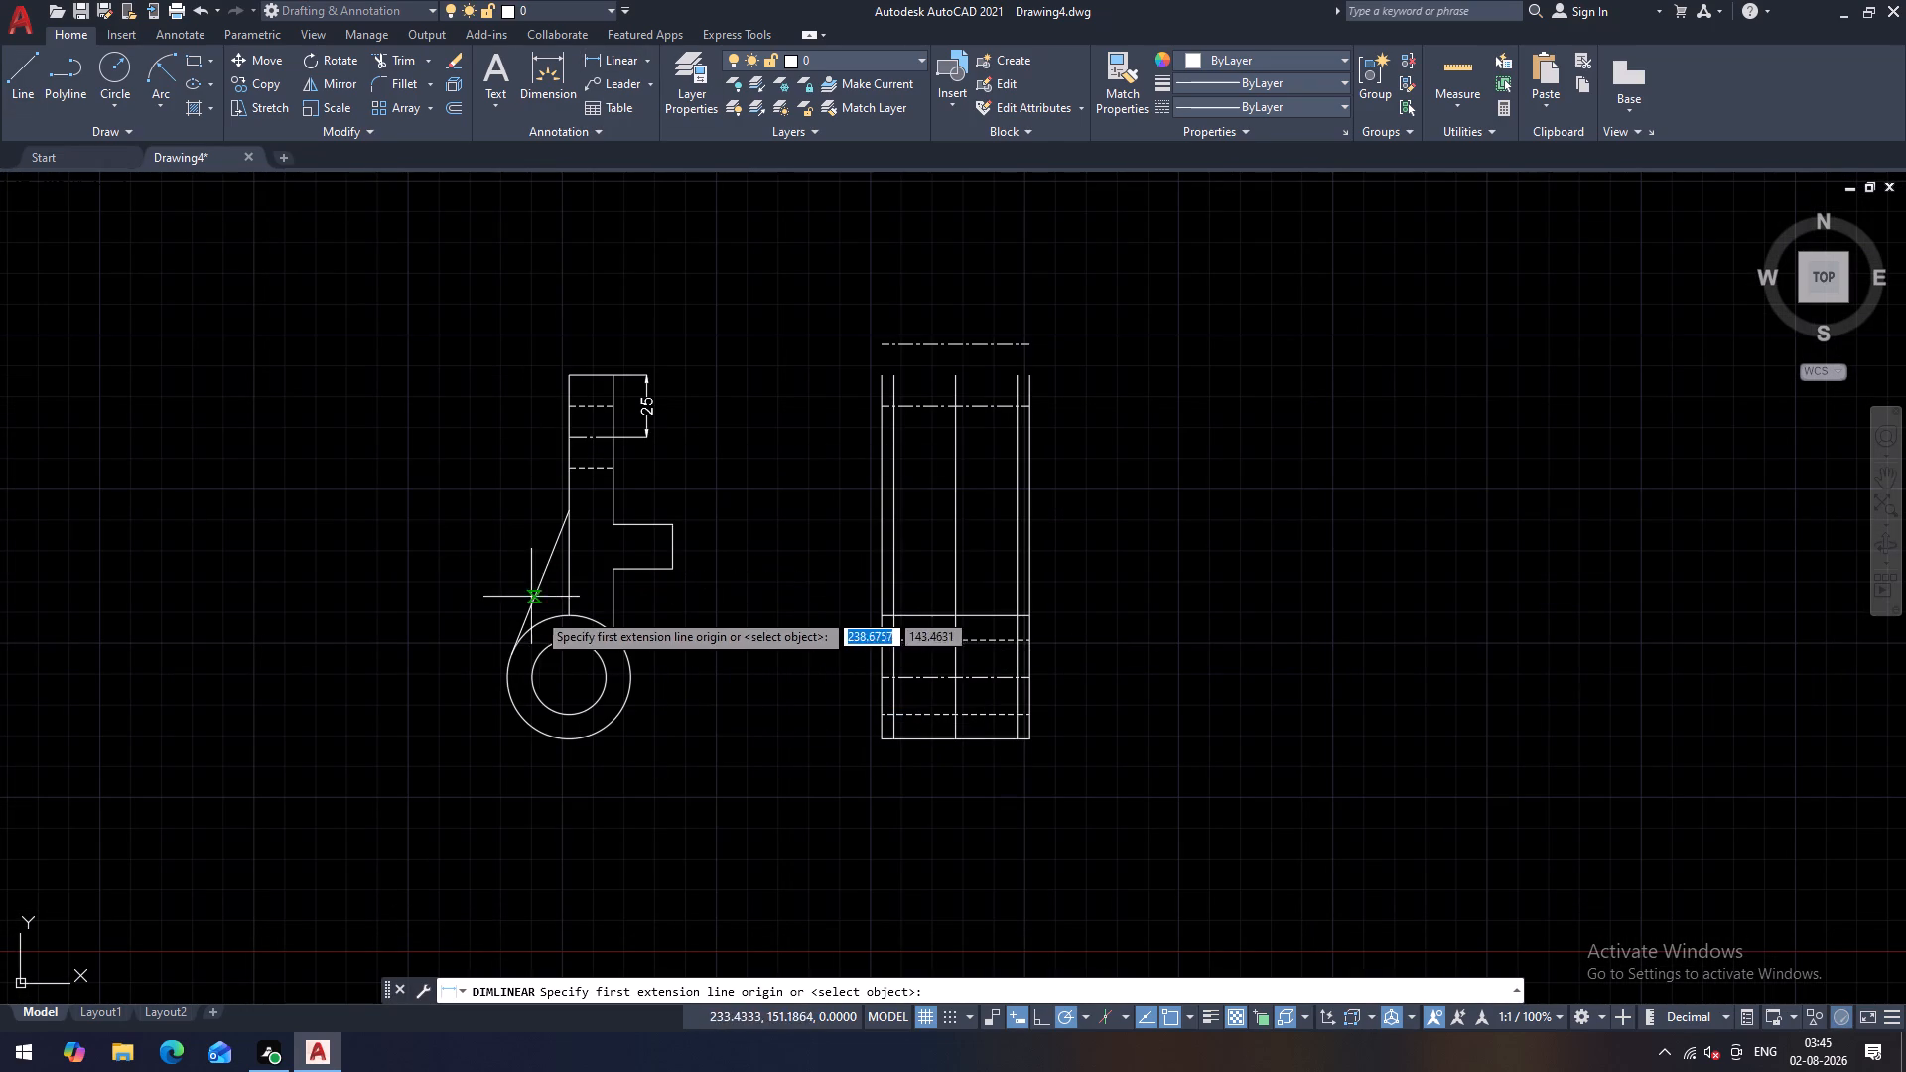
pyautogui.click(570, 673)
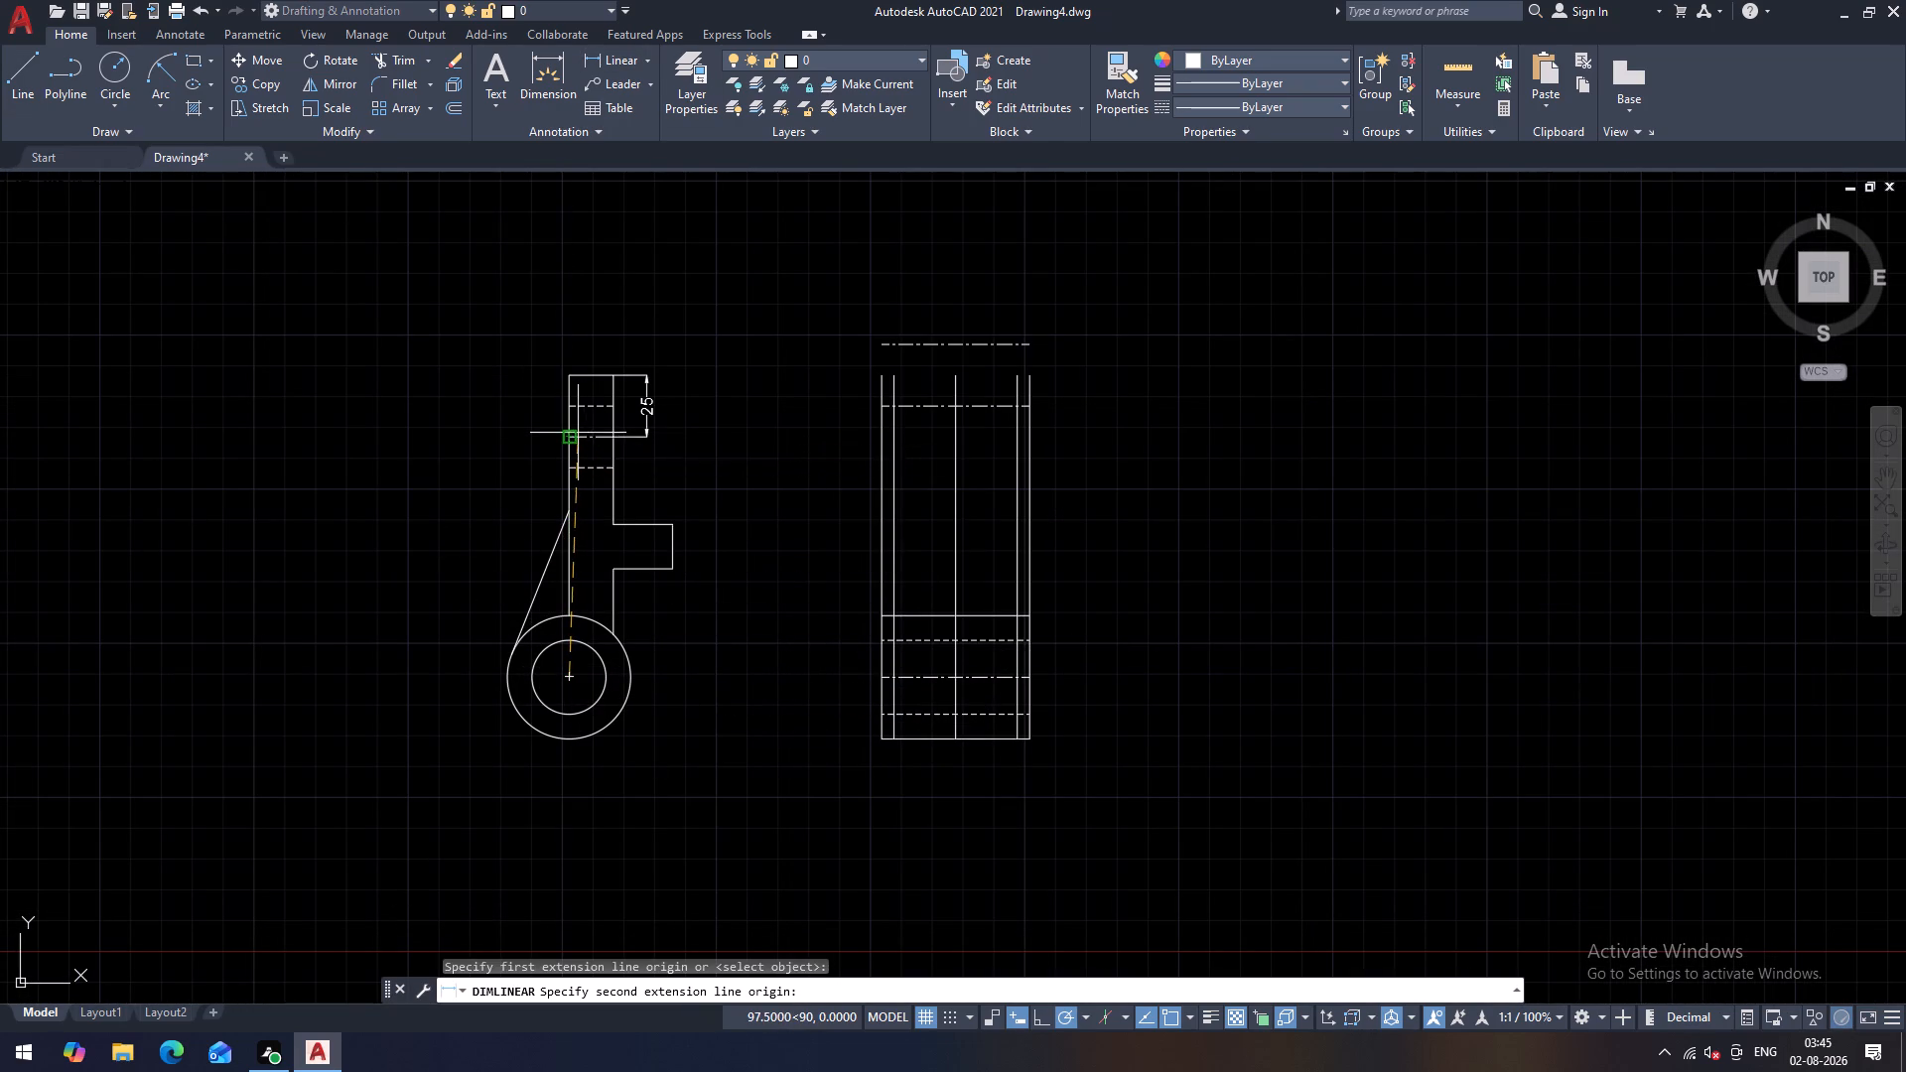
pyautogui.moveTo(573, 437); pyautogui.dragTo(555, 452)
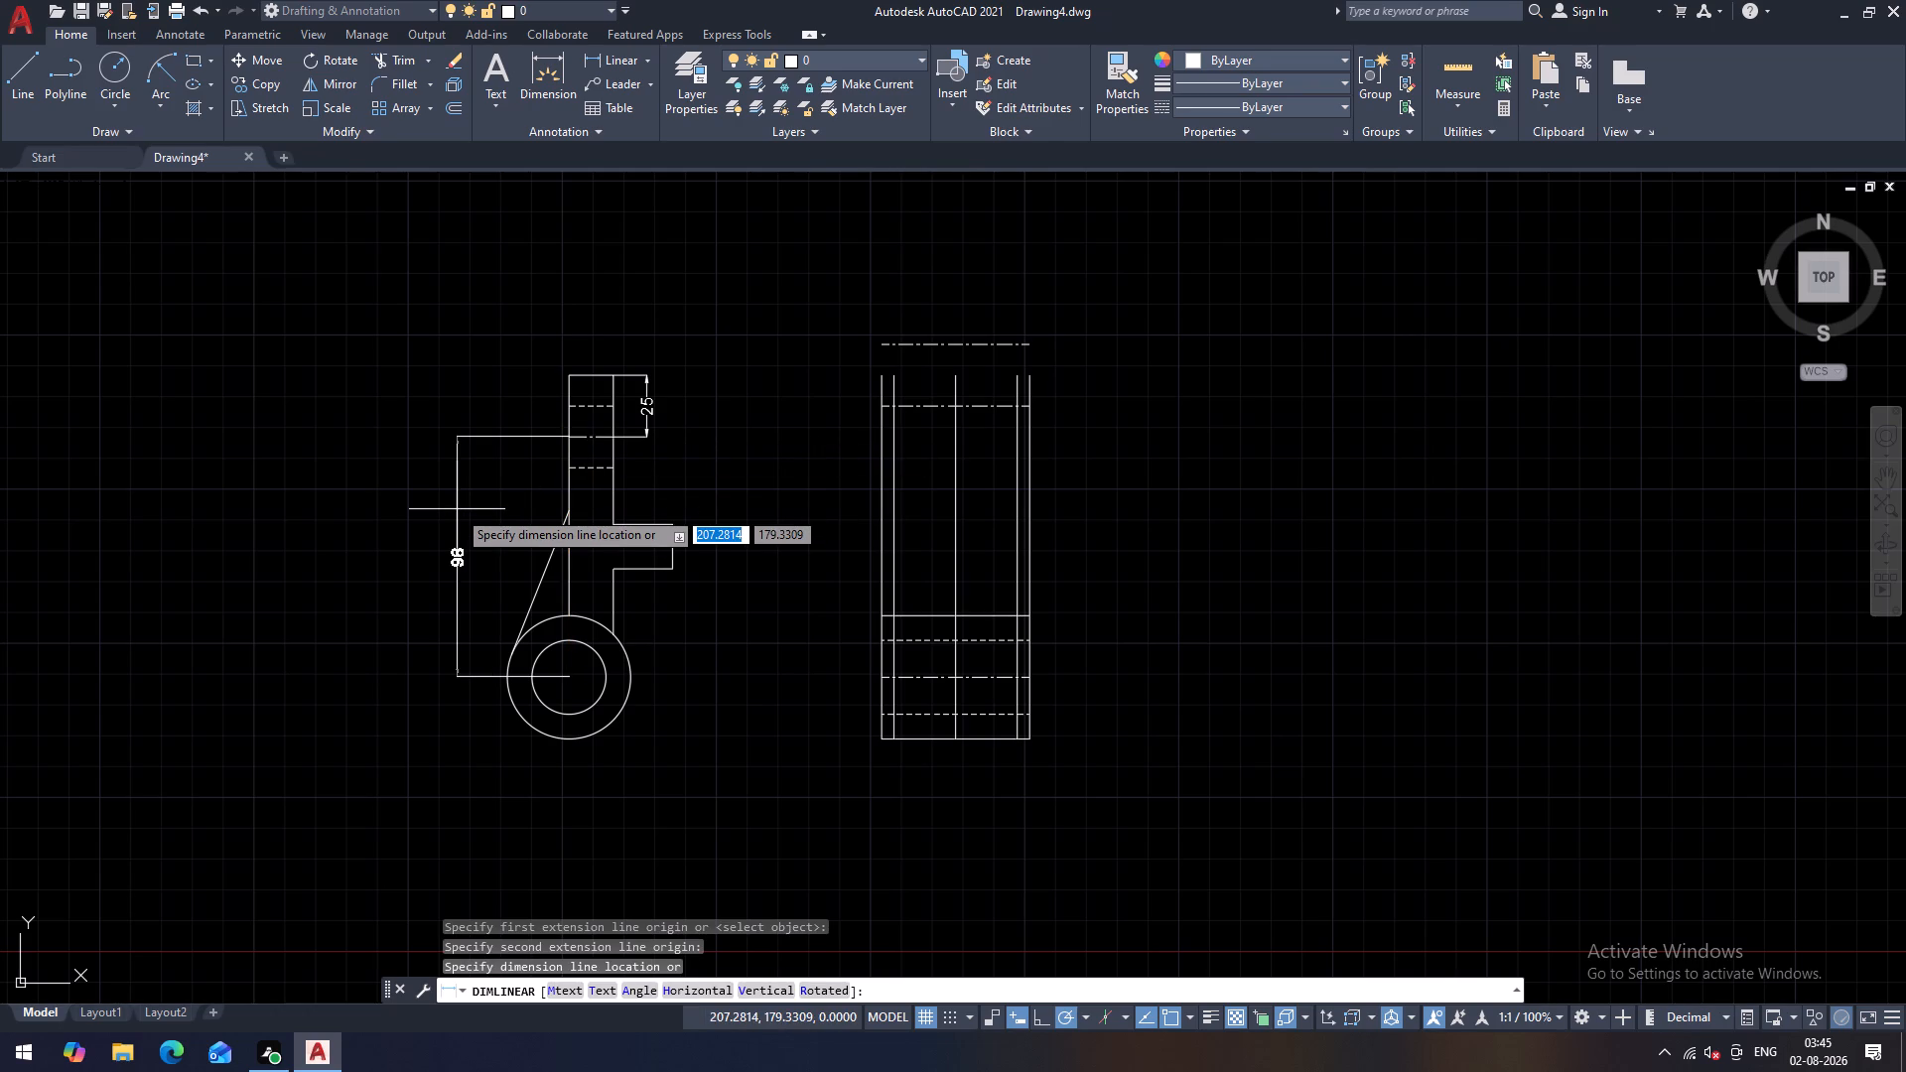
pyautogui.scroll(1, 457, 509)
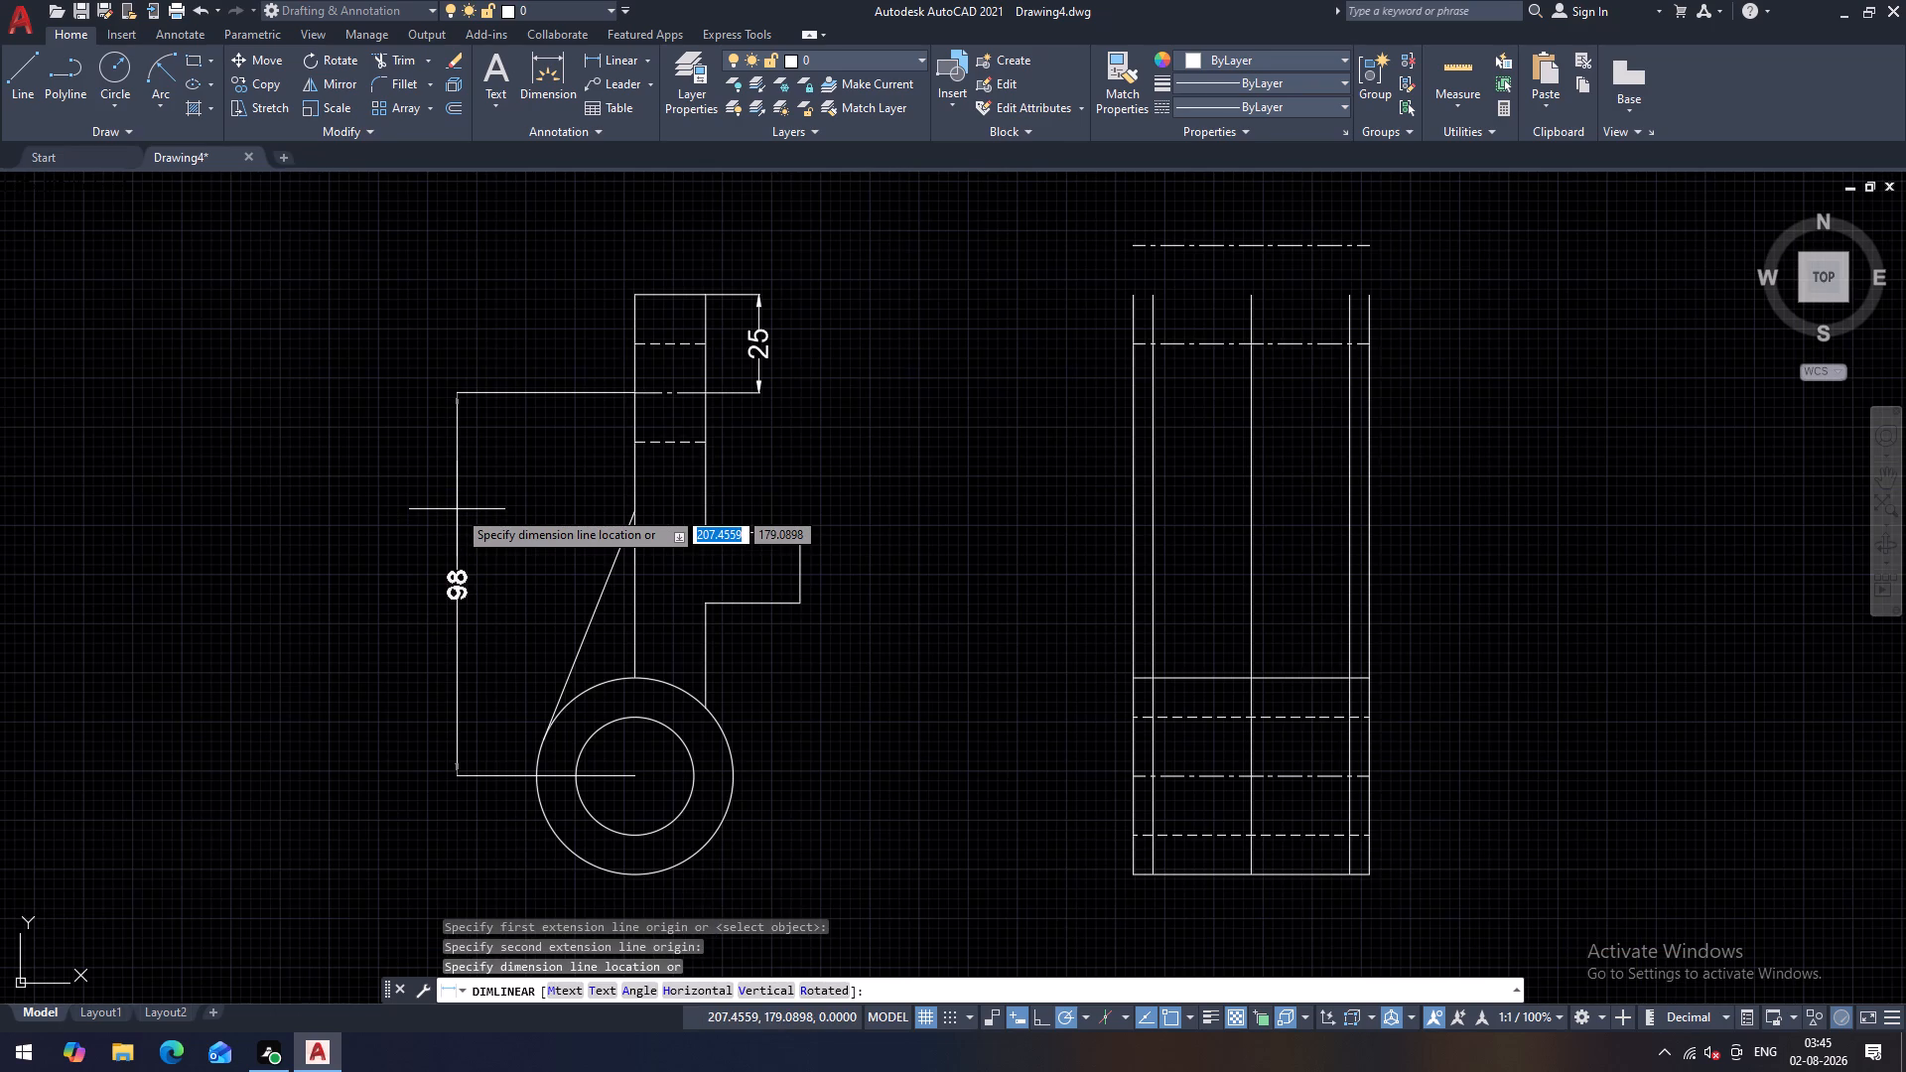
pyautogui.press('Escape')
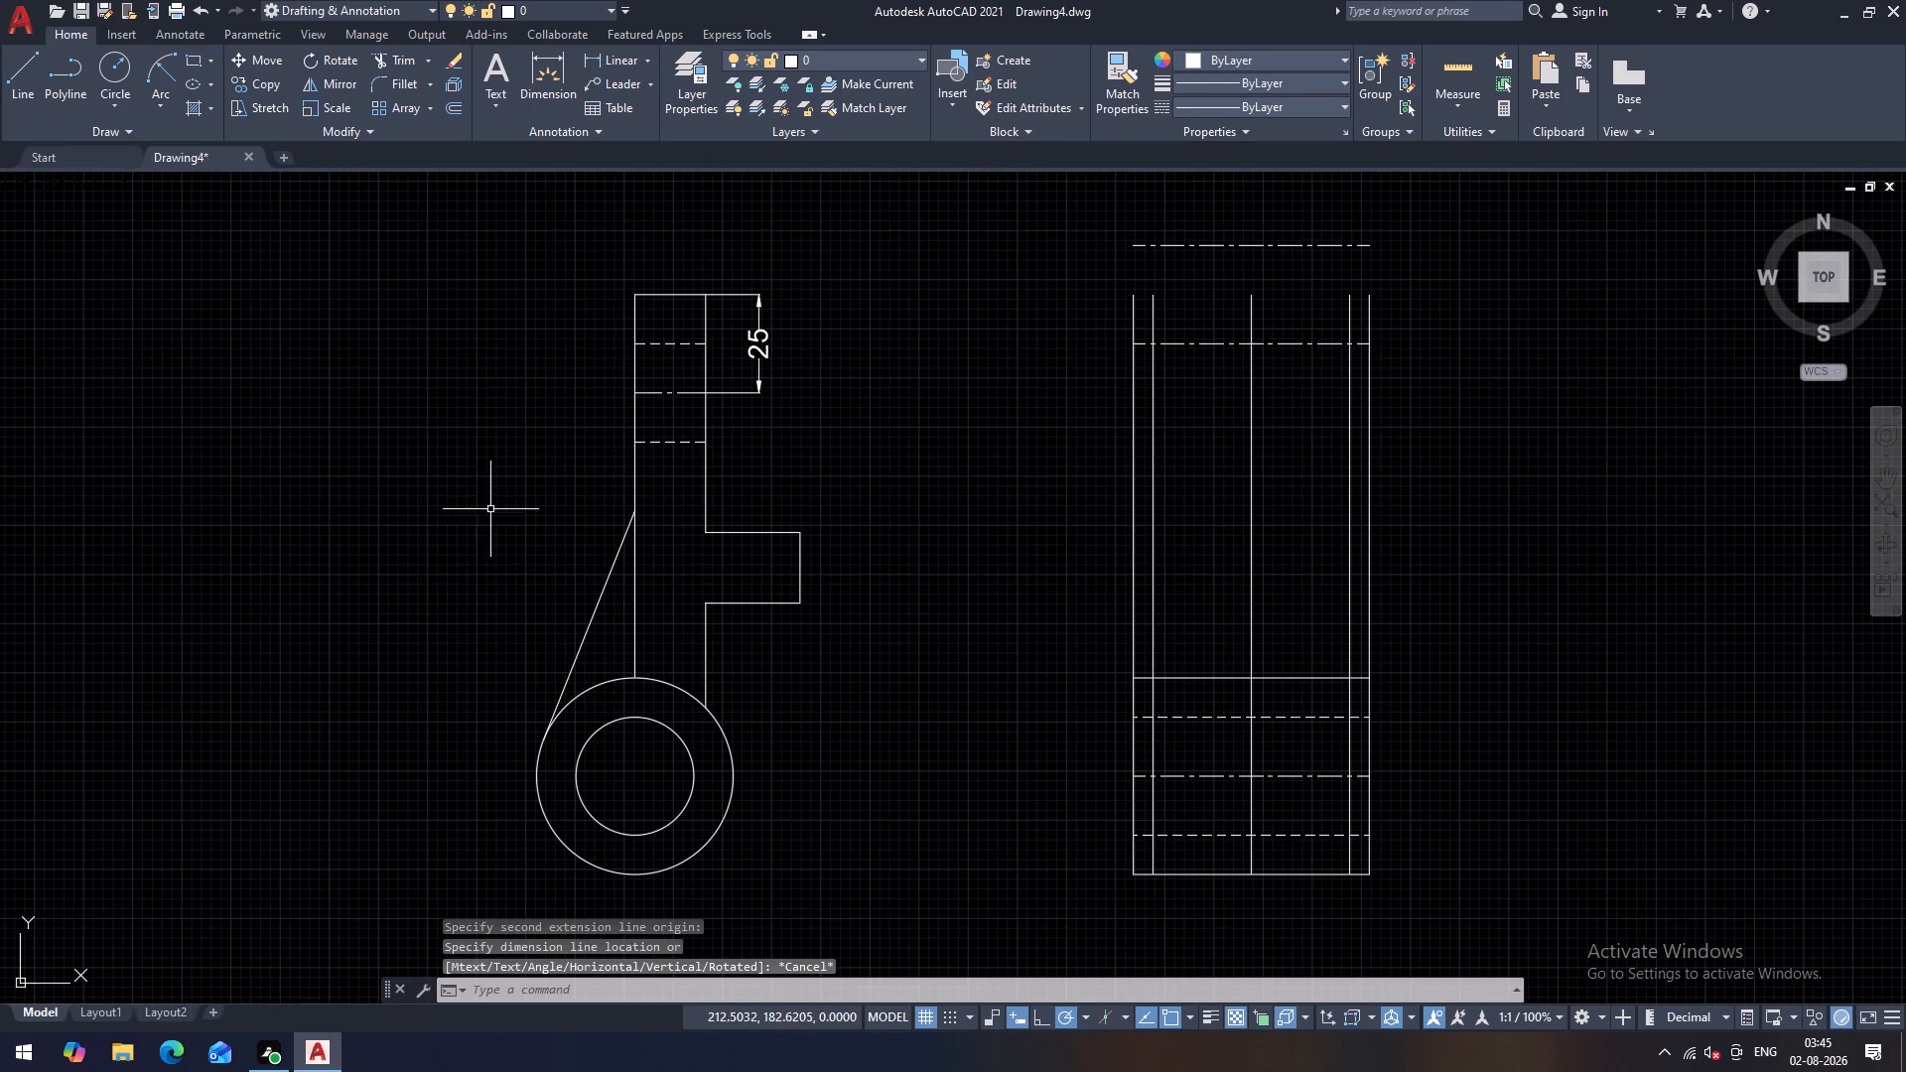
pyautogui.press('space')
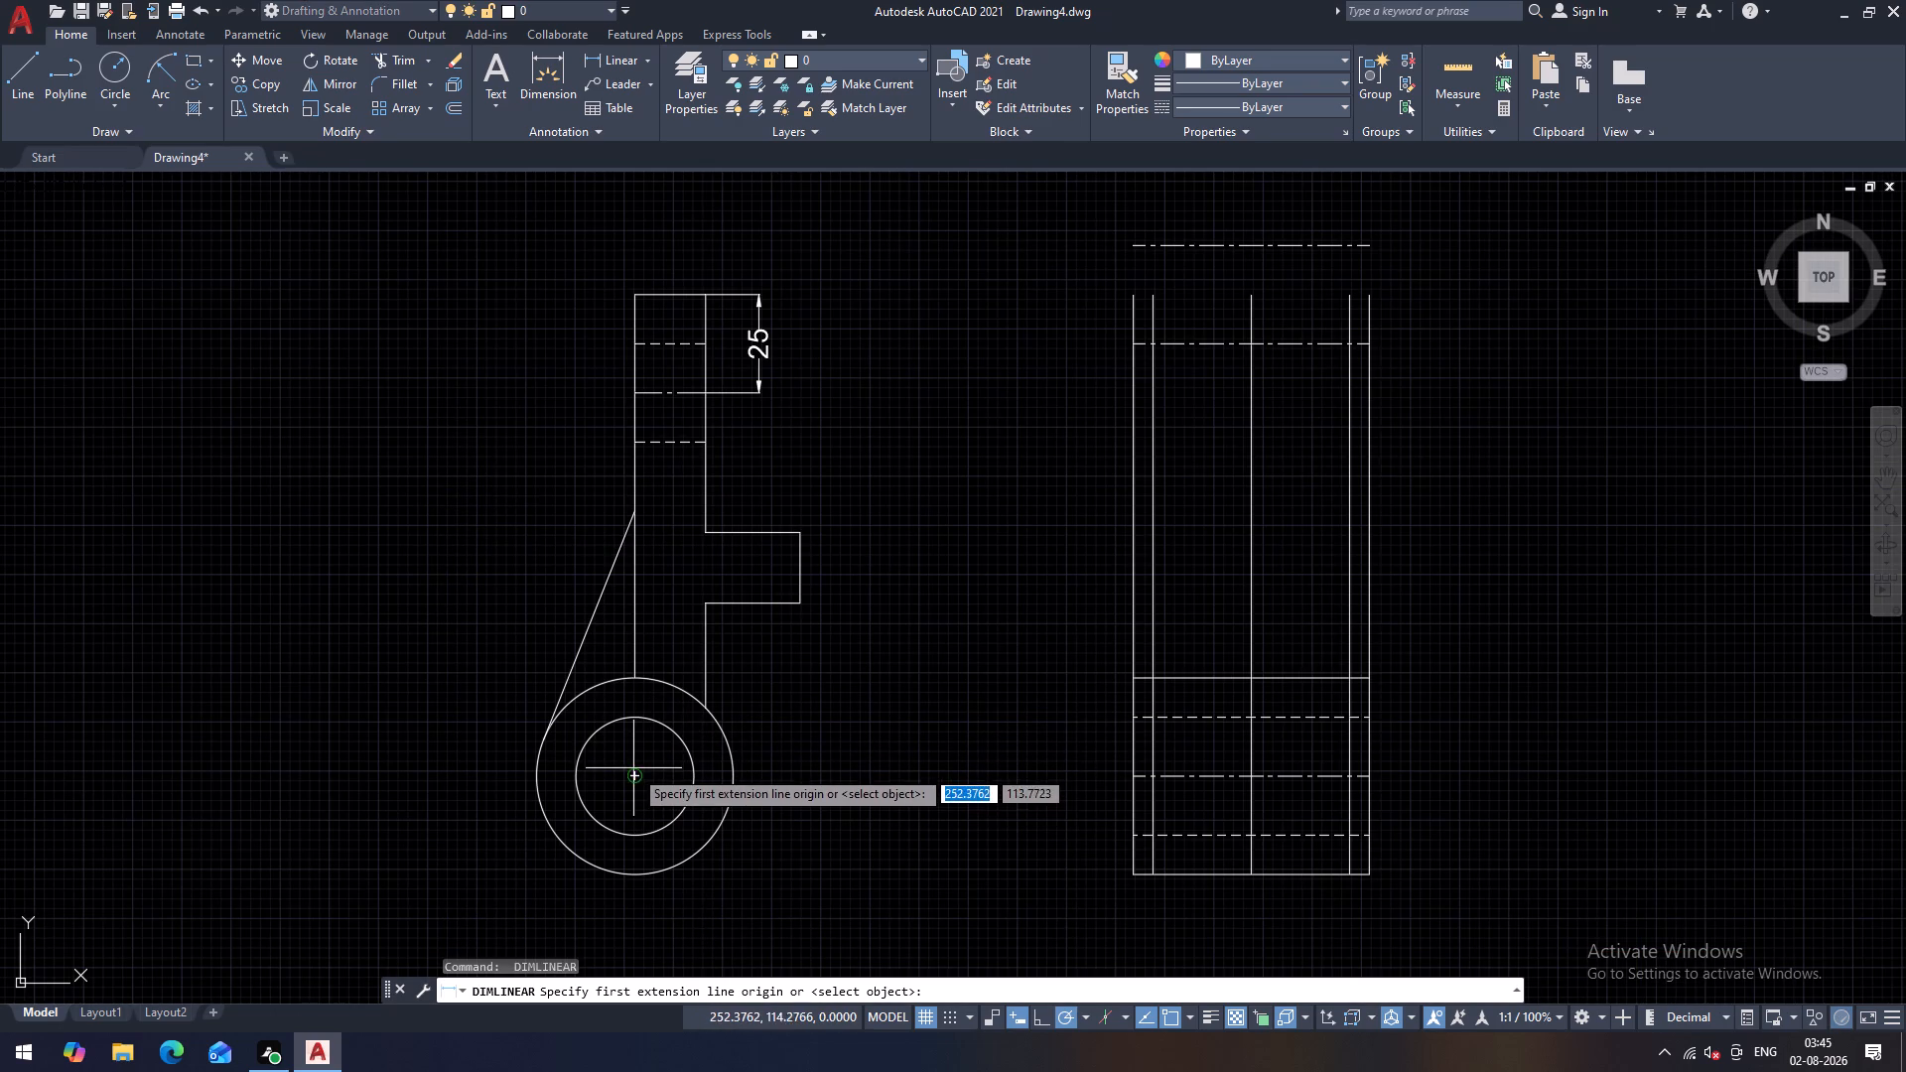
pyautogui.moveTo(633, 777); pyautogui.dragTo(633, 764)
pyautogui.moveTo(640, 338); pyautogui.dragTo(604, 371)
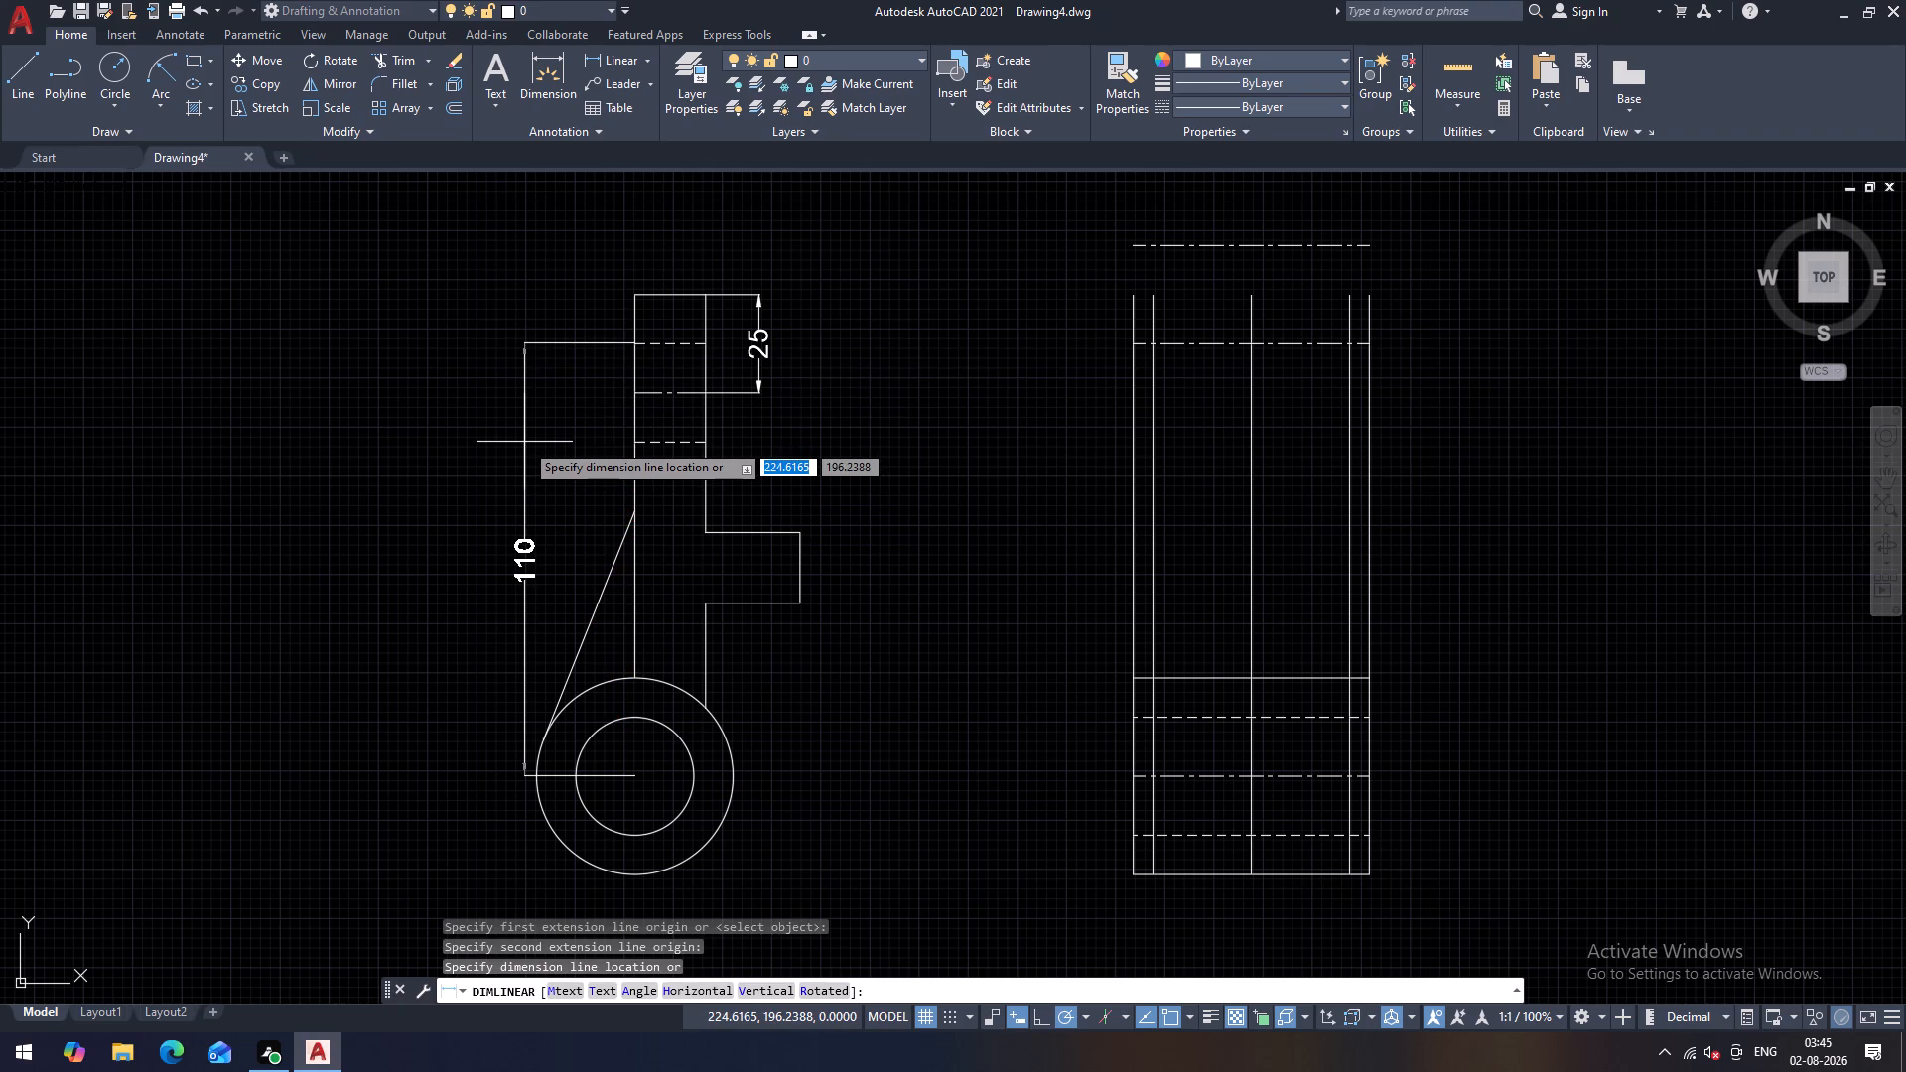
pyautogui.press('Escape')
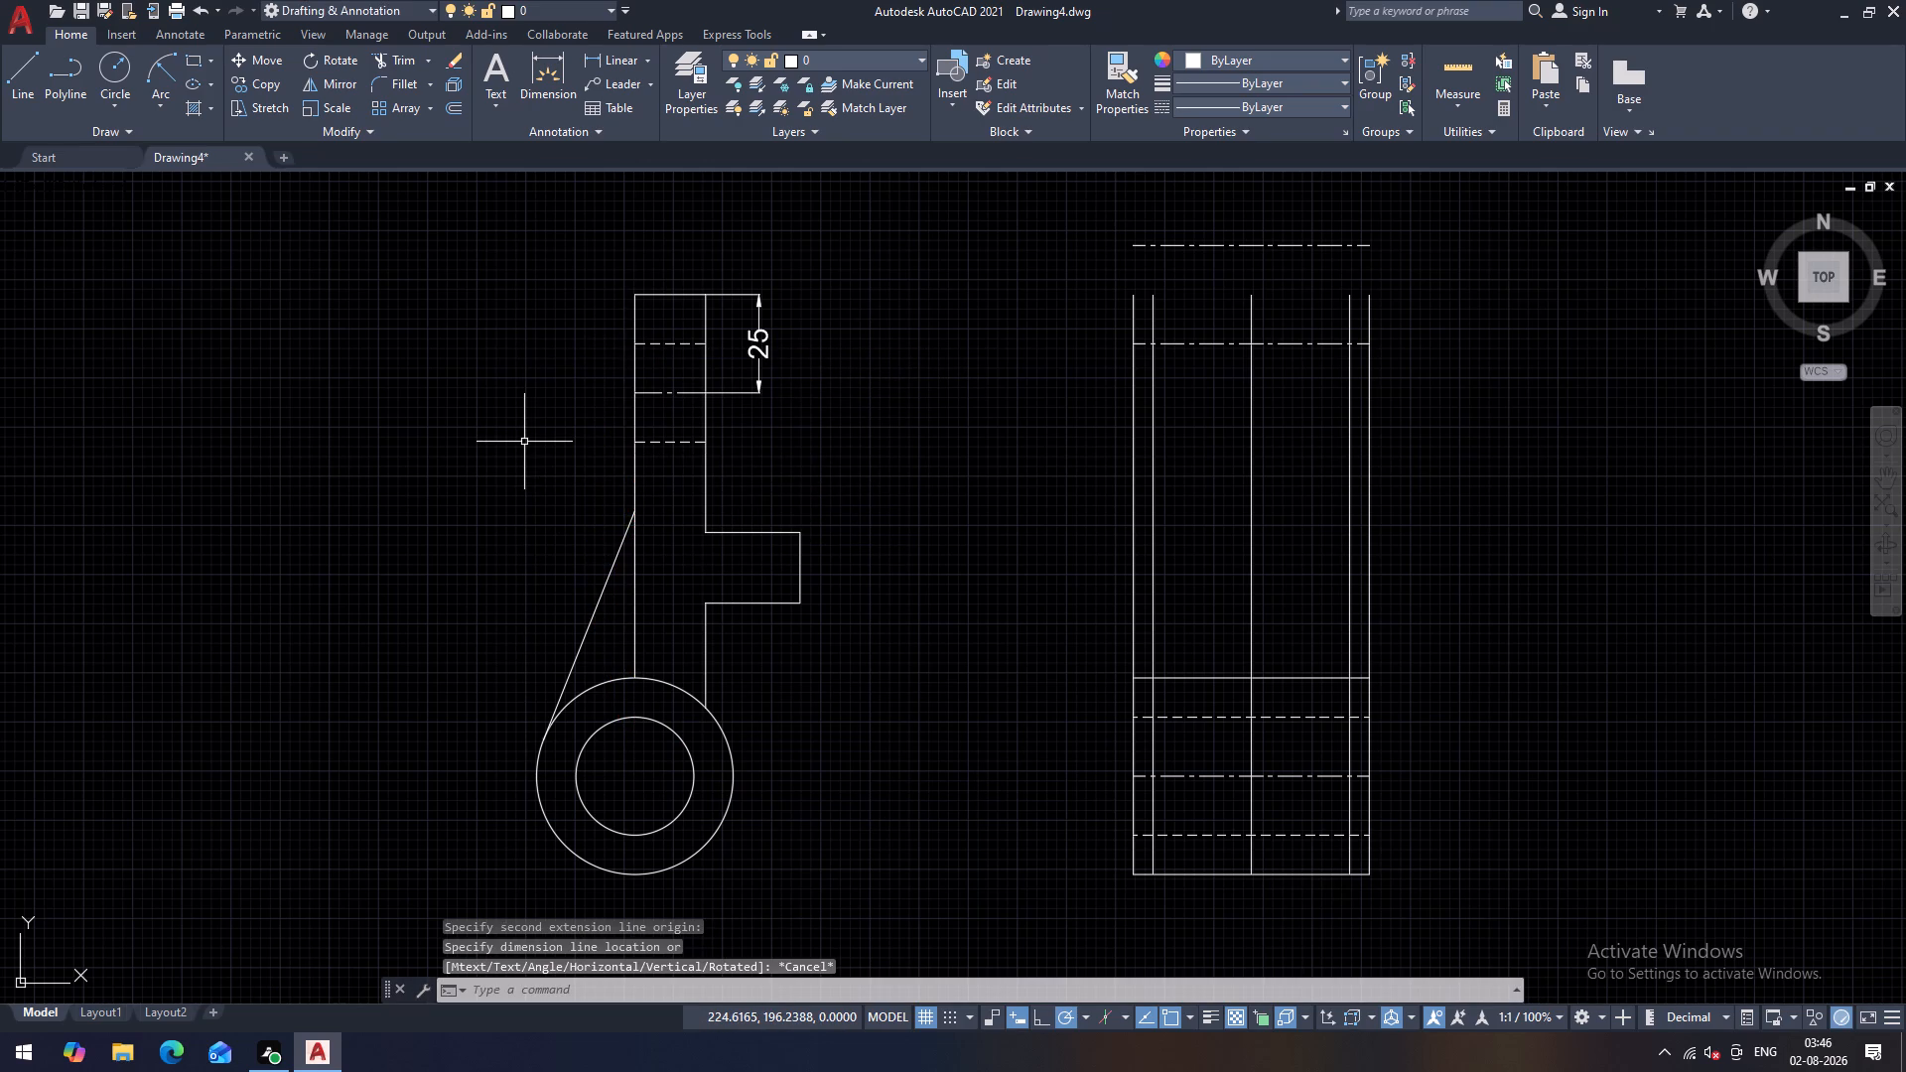
# Erase the first view's lower hidden line, its short centreline and the 25 dimension at the top of the upright.
pyautogui.click(672, 443)
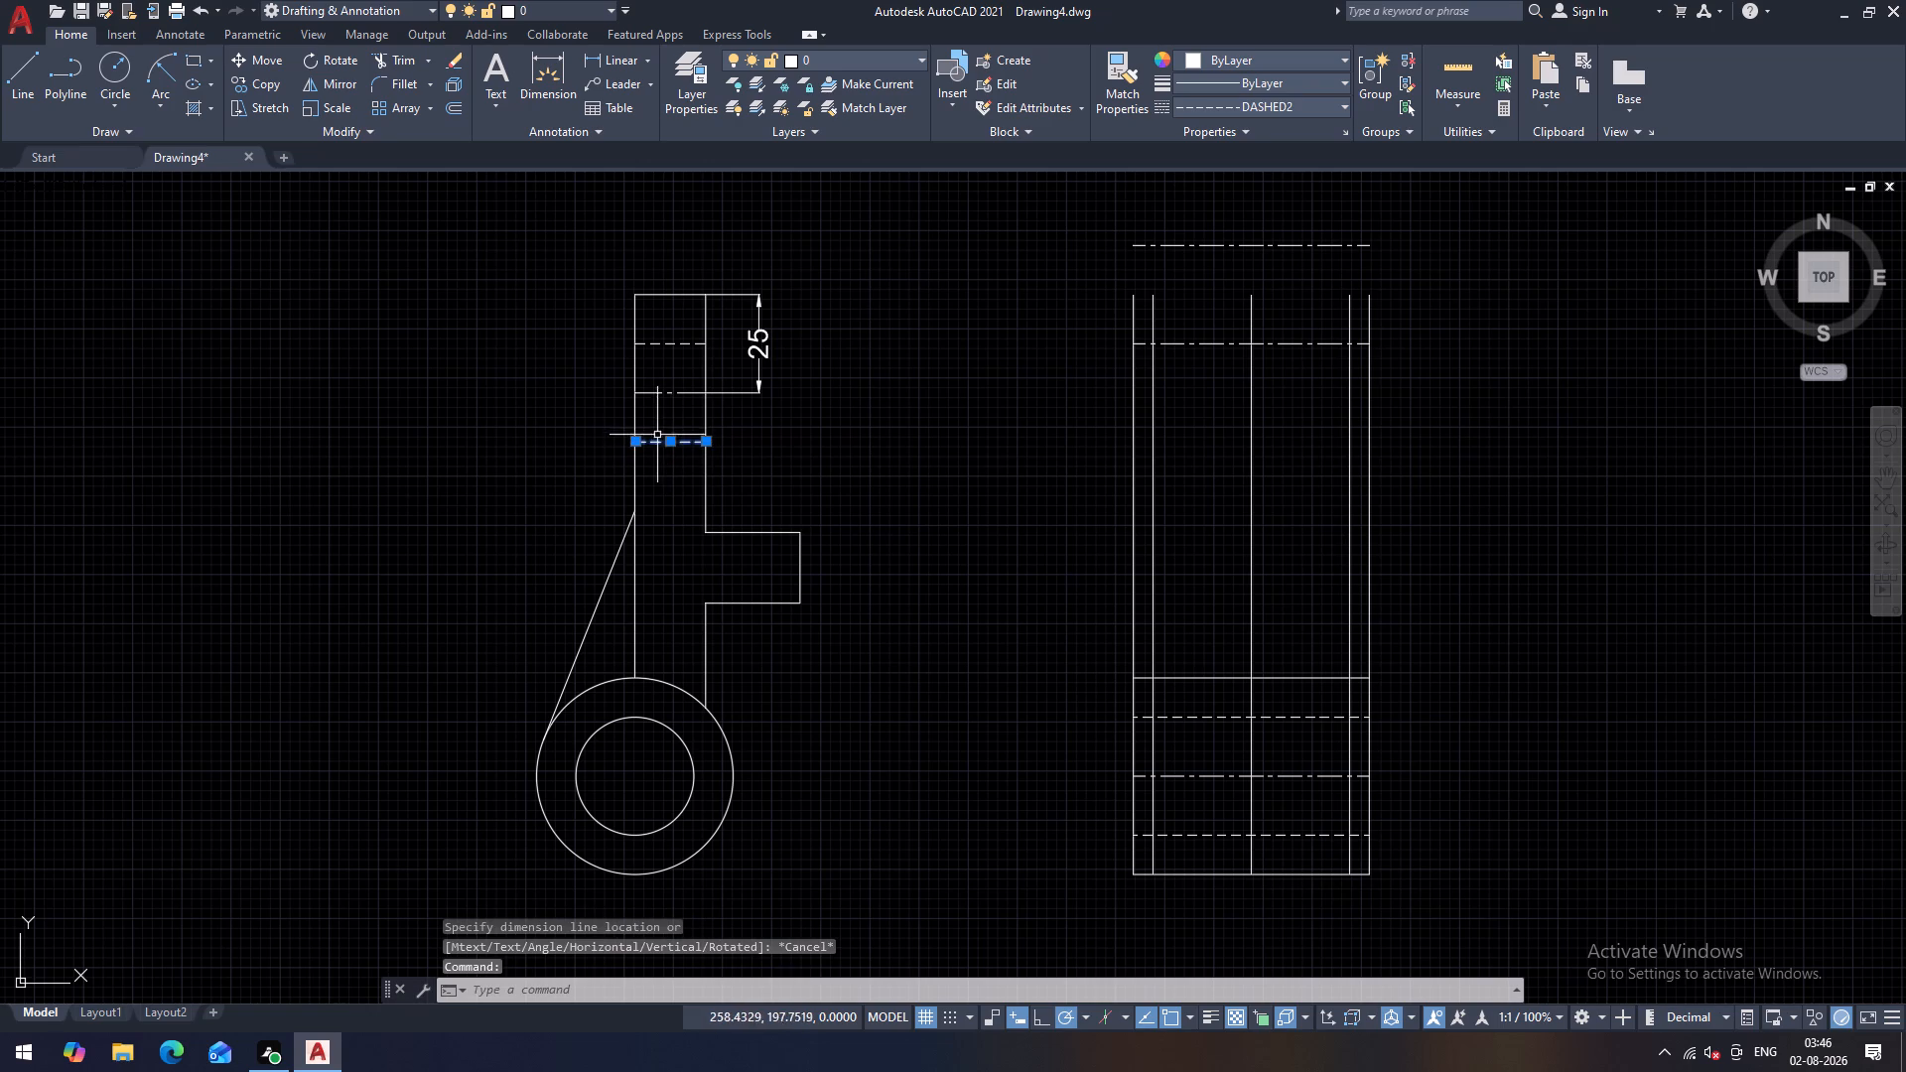
pyautogui.click(662, 392)
pyautogui.press('Delete')
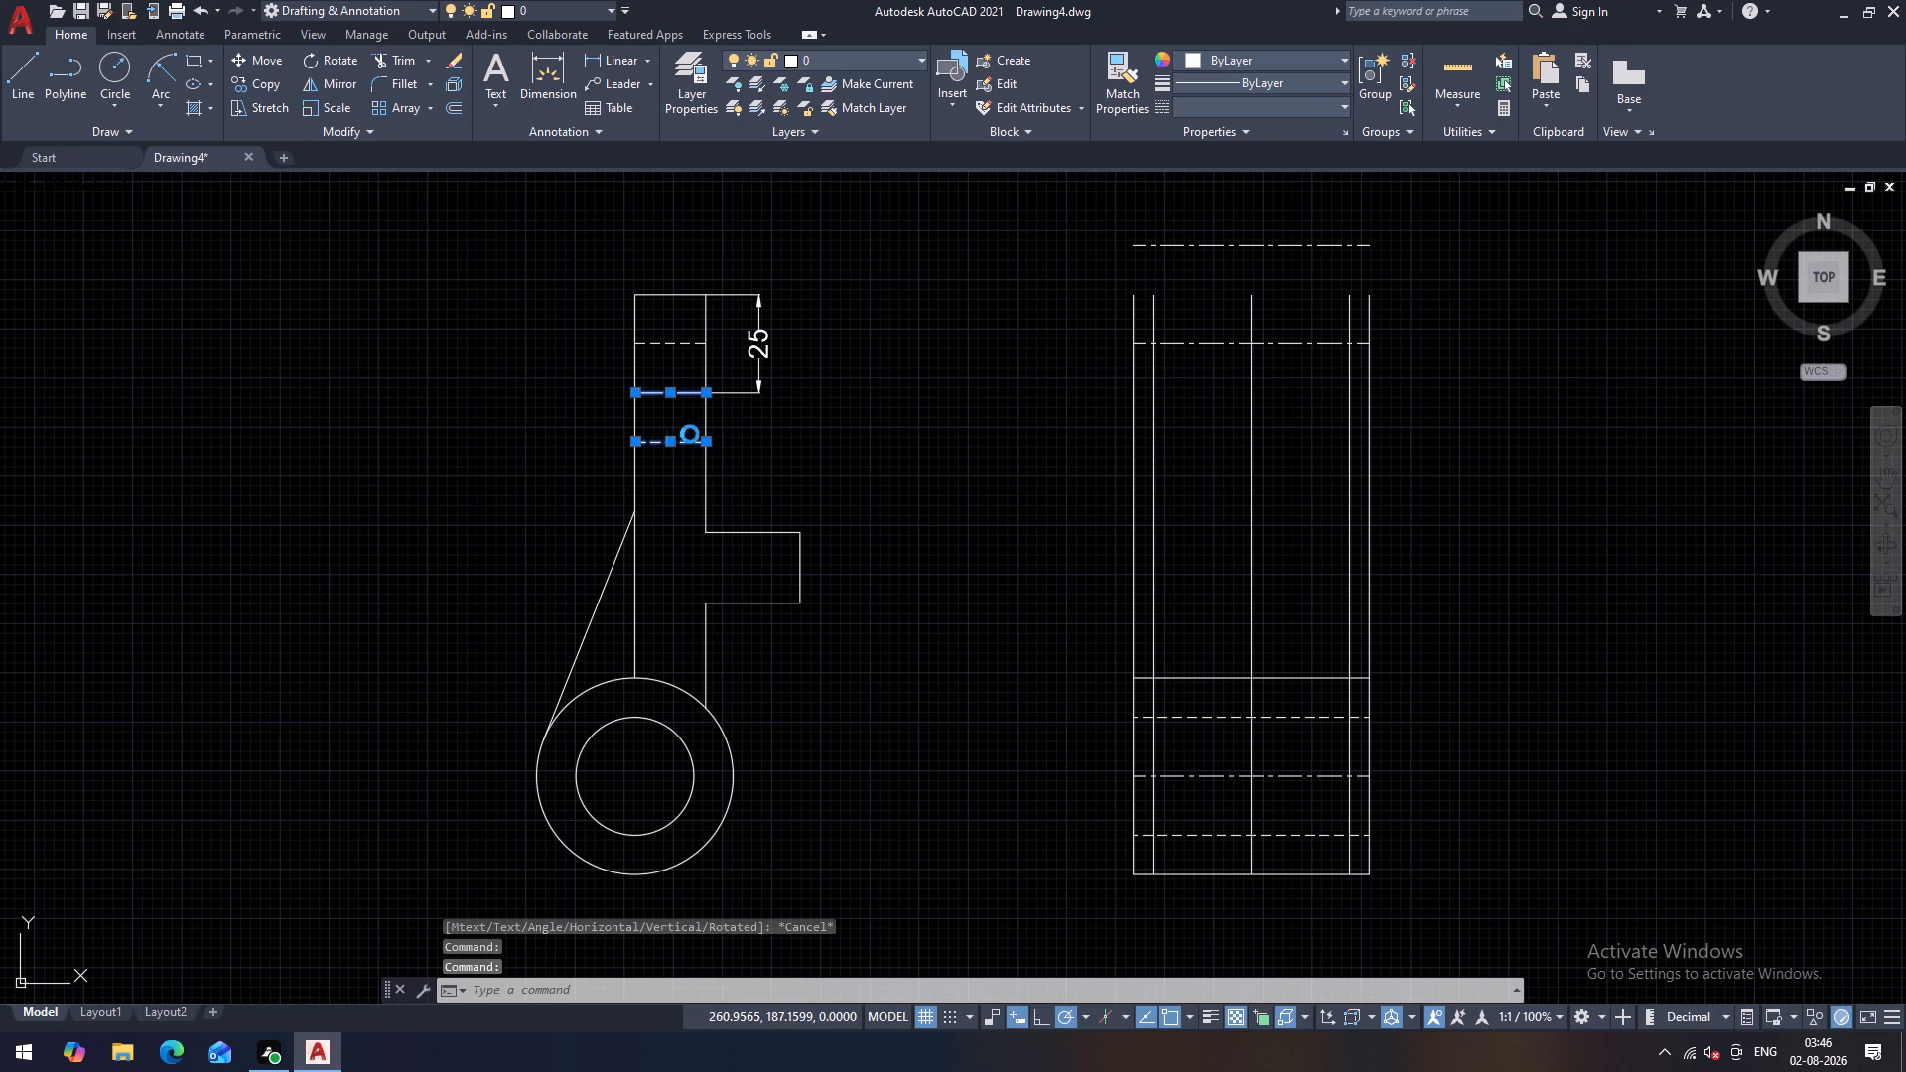
pyautogui.click(763, 341)
pyautogui.press('Delete')
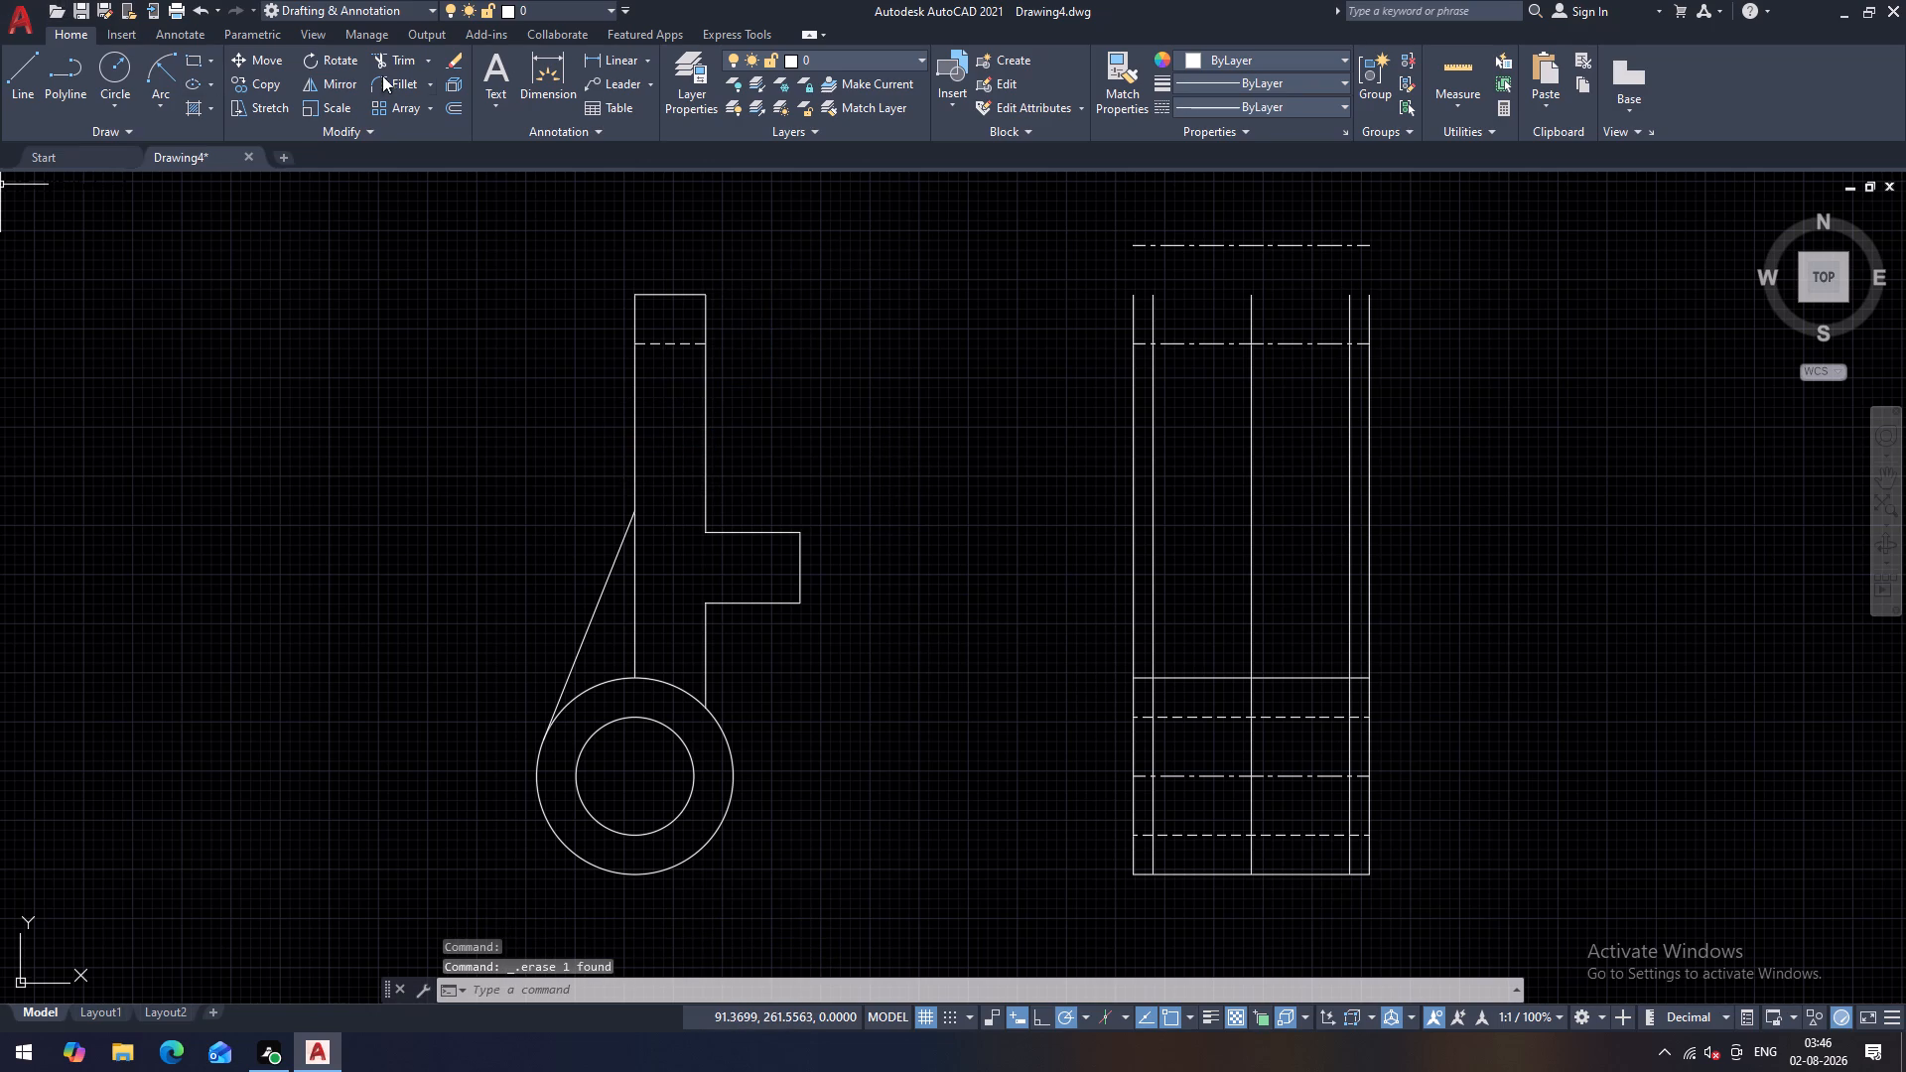
# Add a vertical linear dimension from the remaining upper hidden line to the circle centre, placed left of the first view.
pyautogui.click(596, 57)
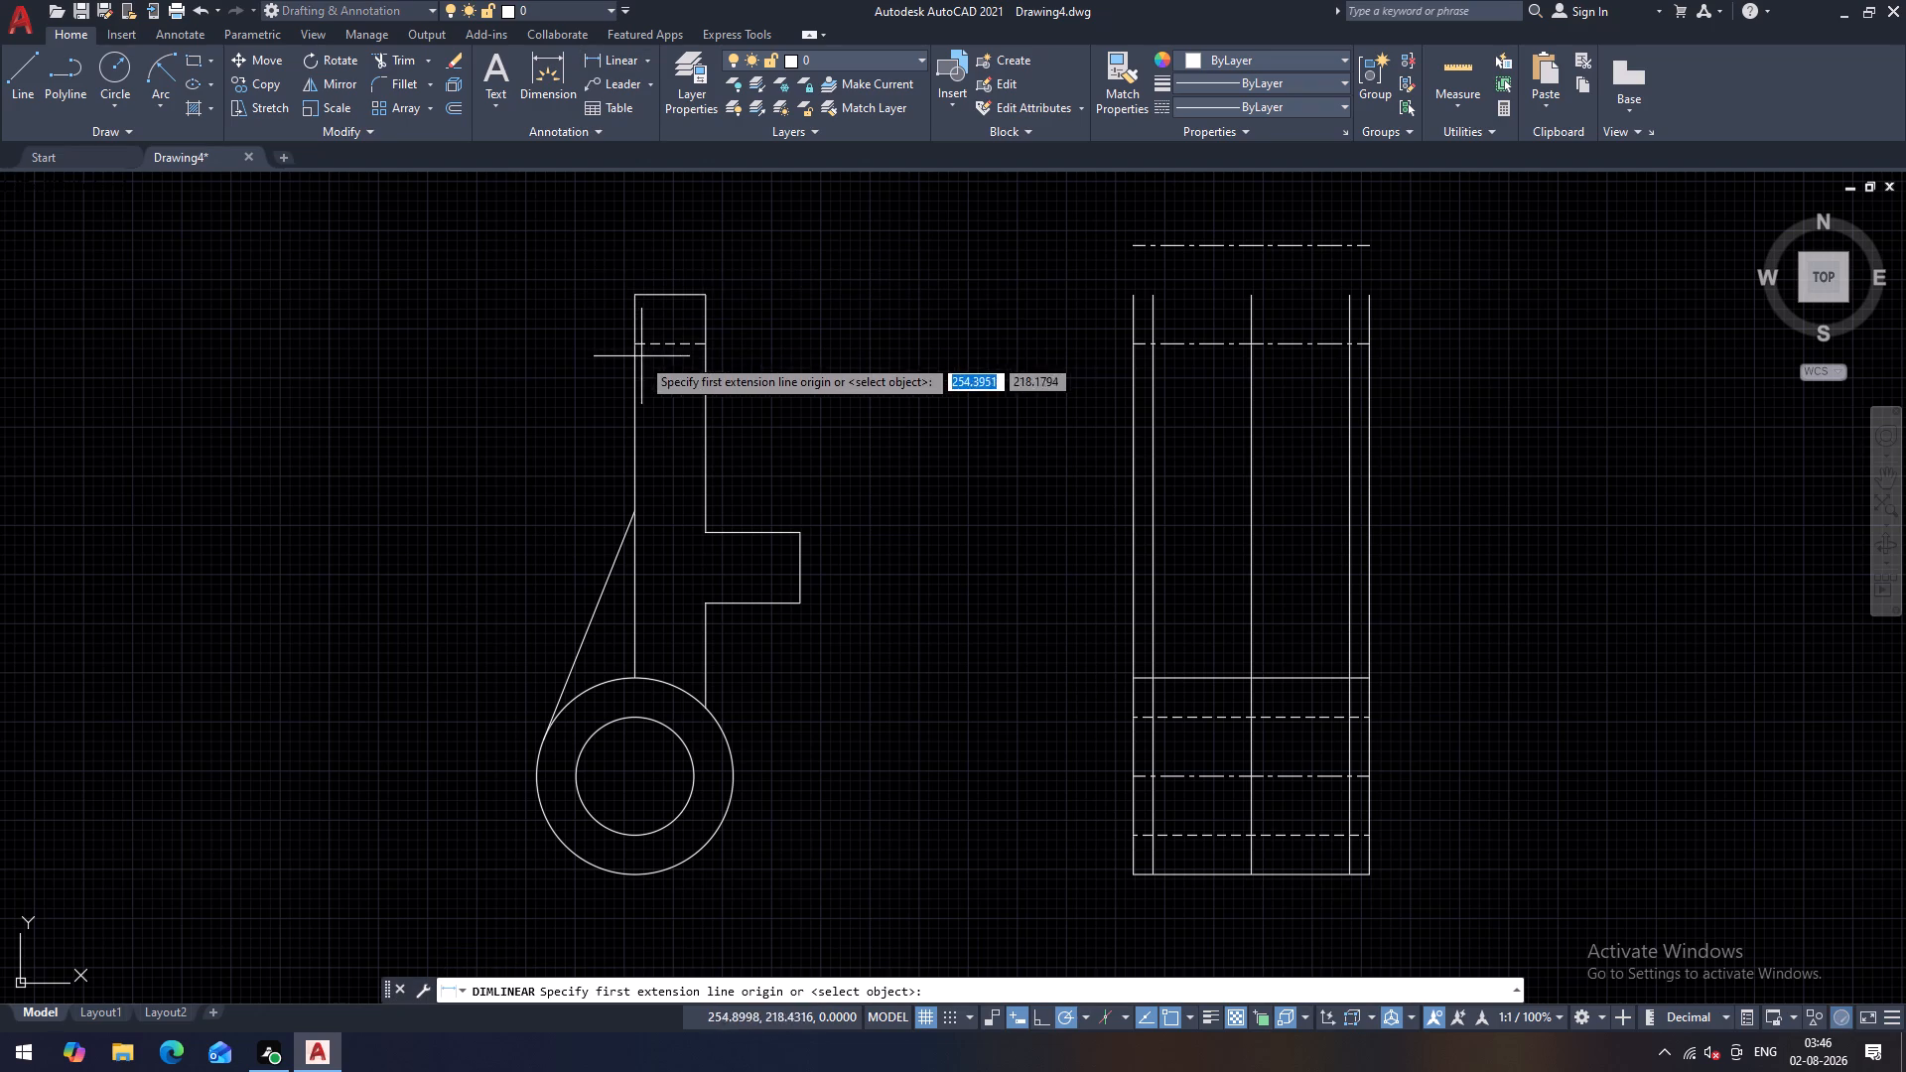
pyautogui.click(632, 345)
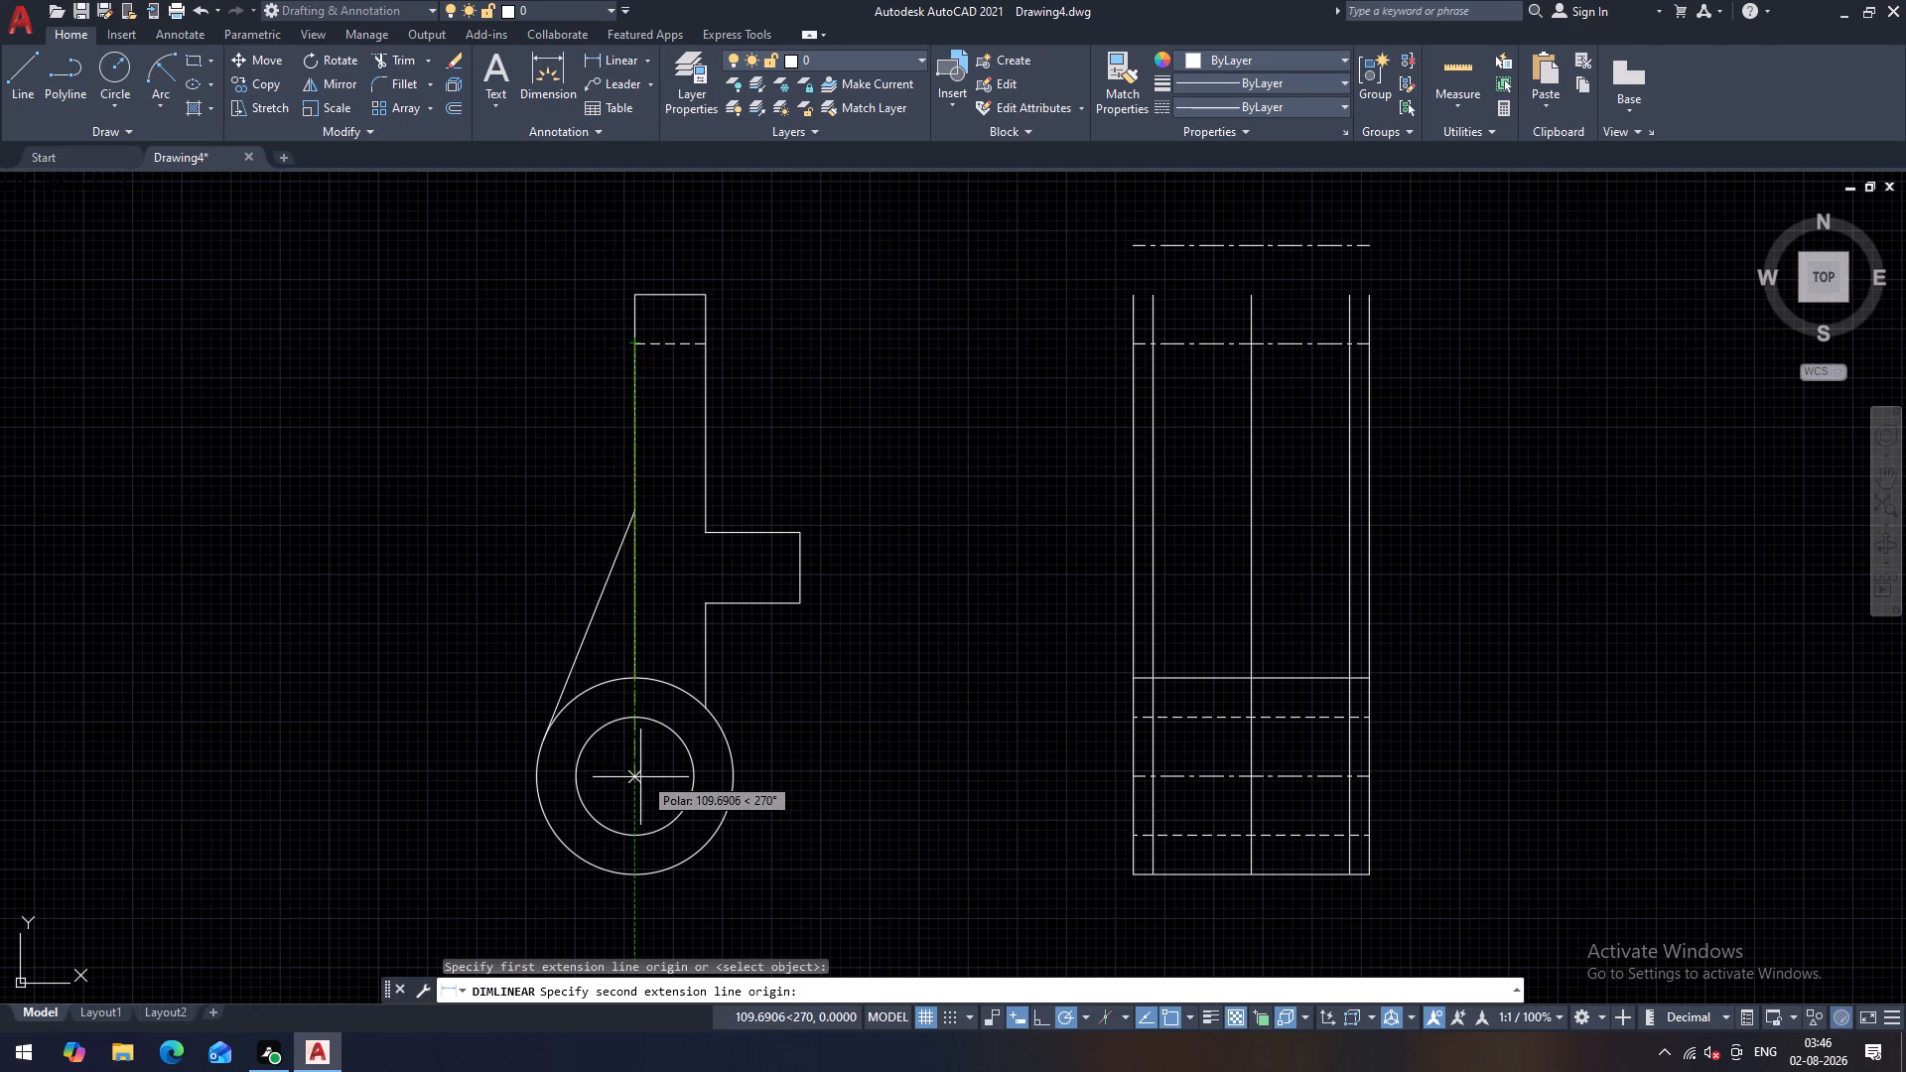
pyautogui.click(632, 775)
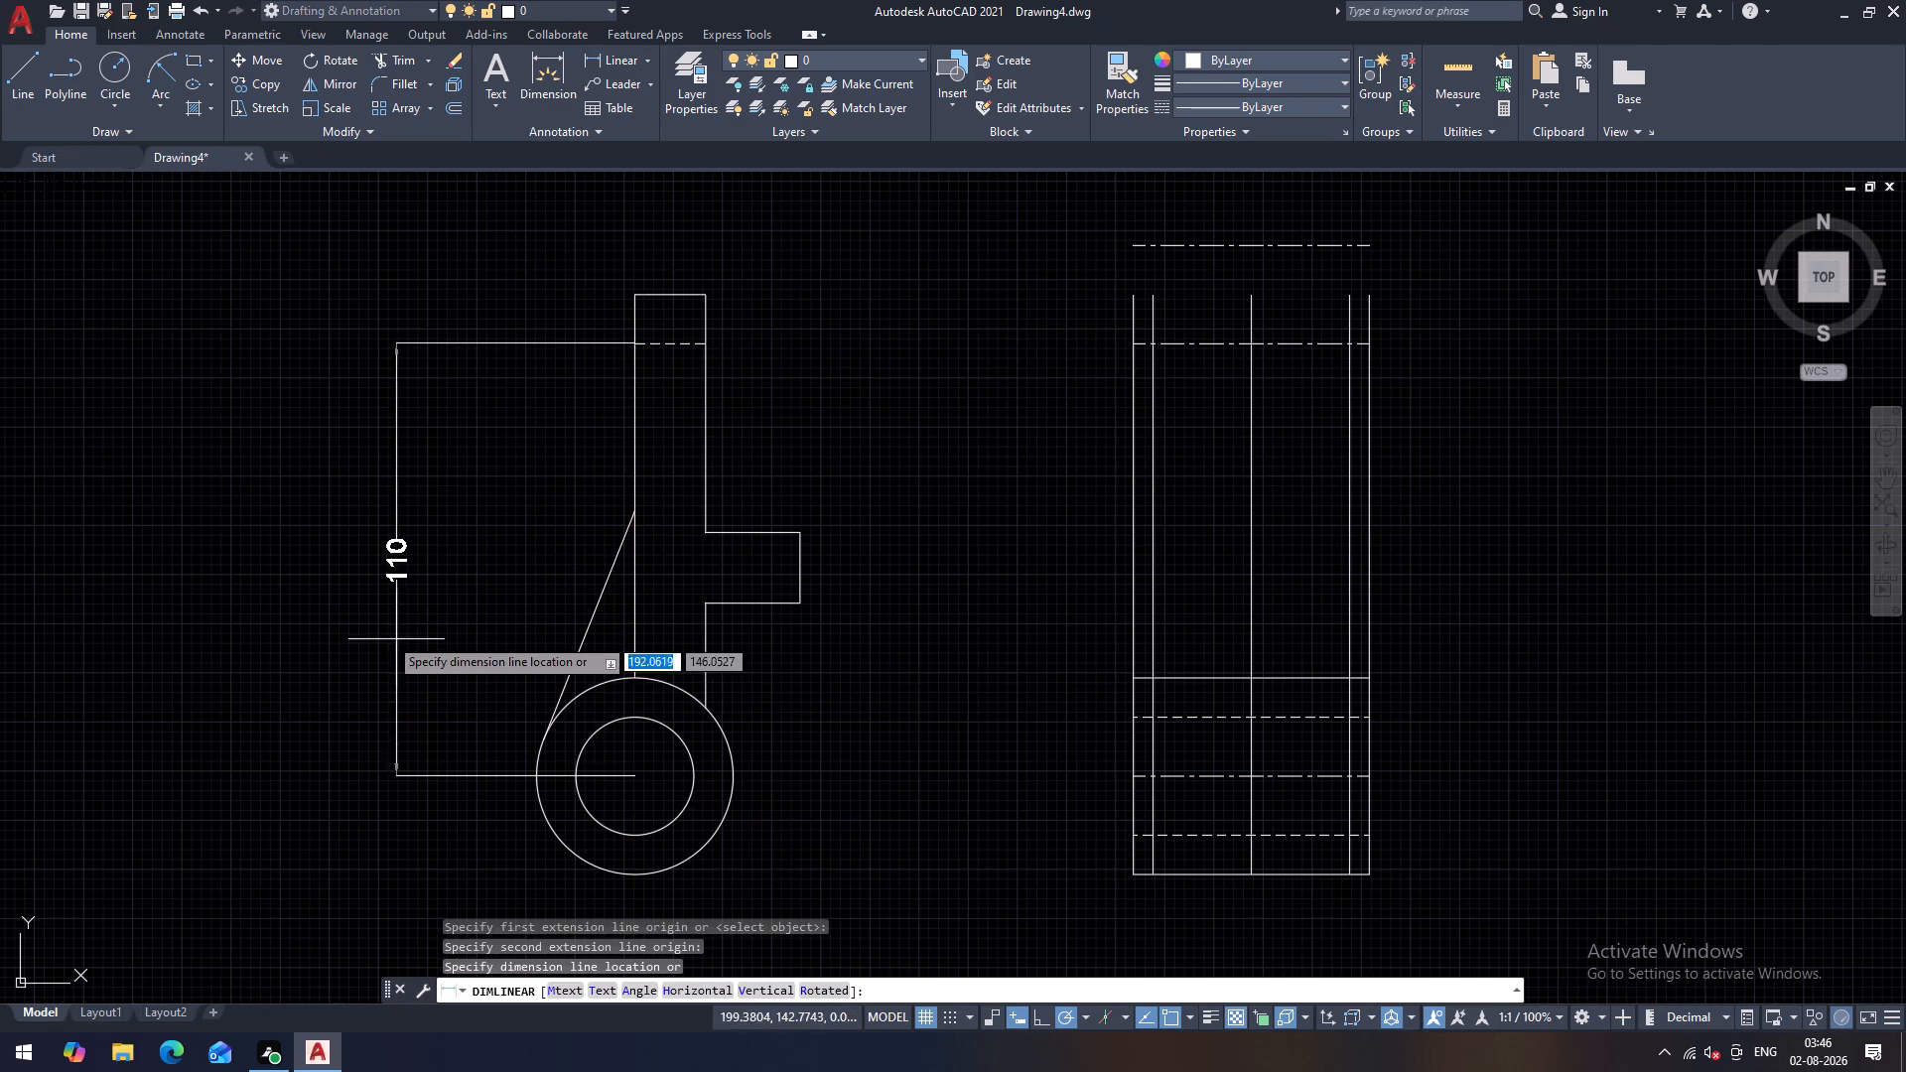
pyautogui.click(435, 601)
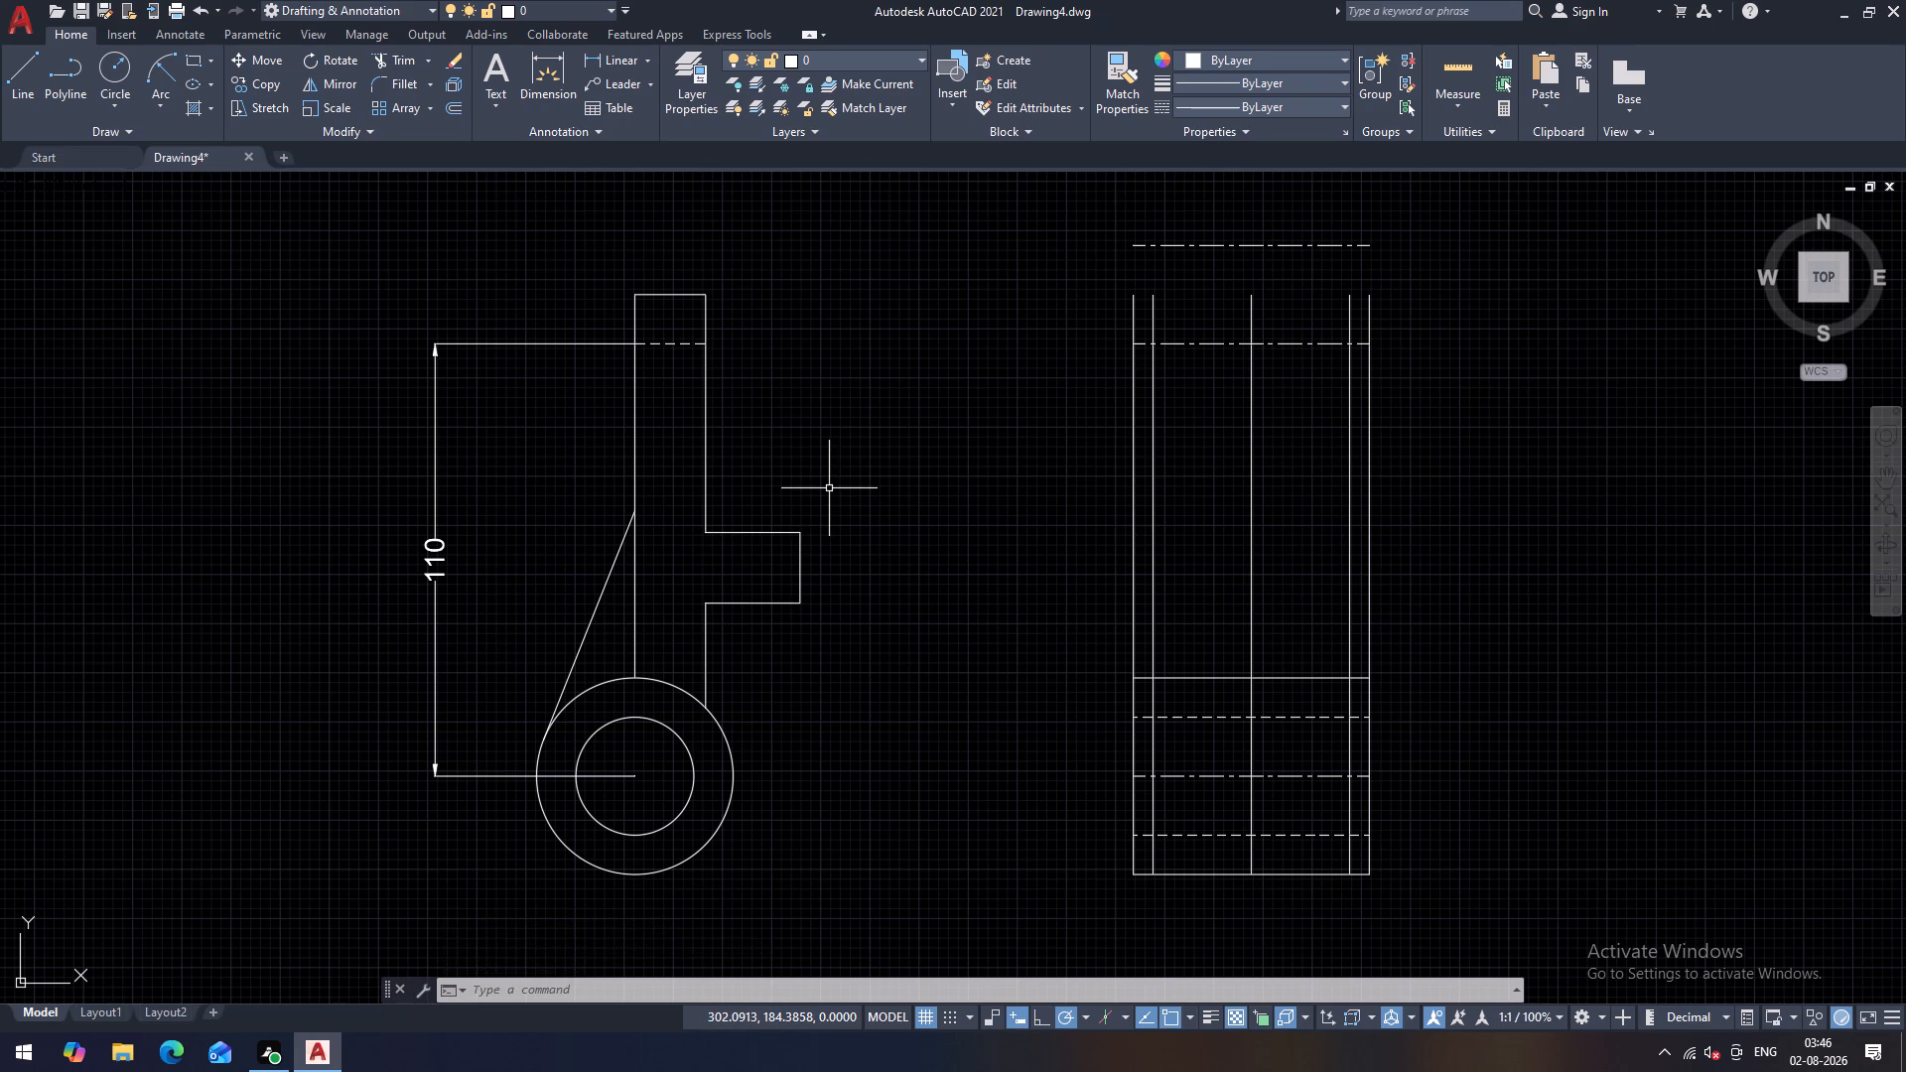
pyautogui.press('Escape')
# Offset the first view's upper hidden line upward by 25.
pyautogui.moveTo(860, 475); pyautogui.dragTo(853, 511, button='middle')
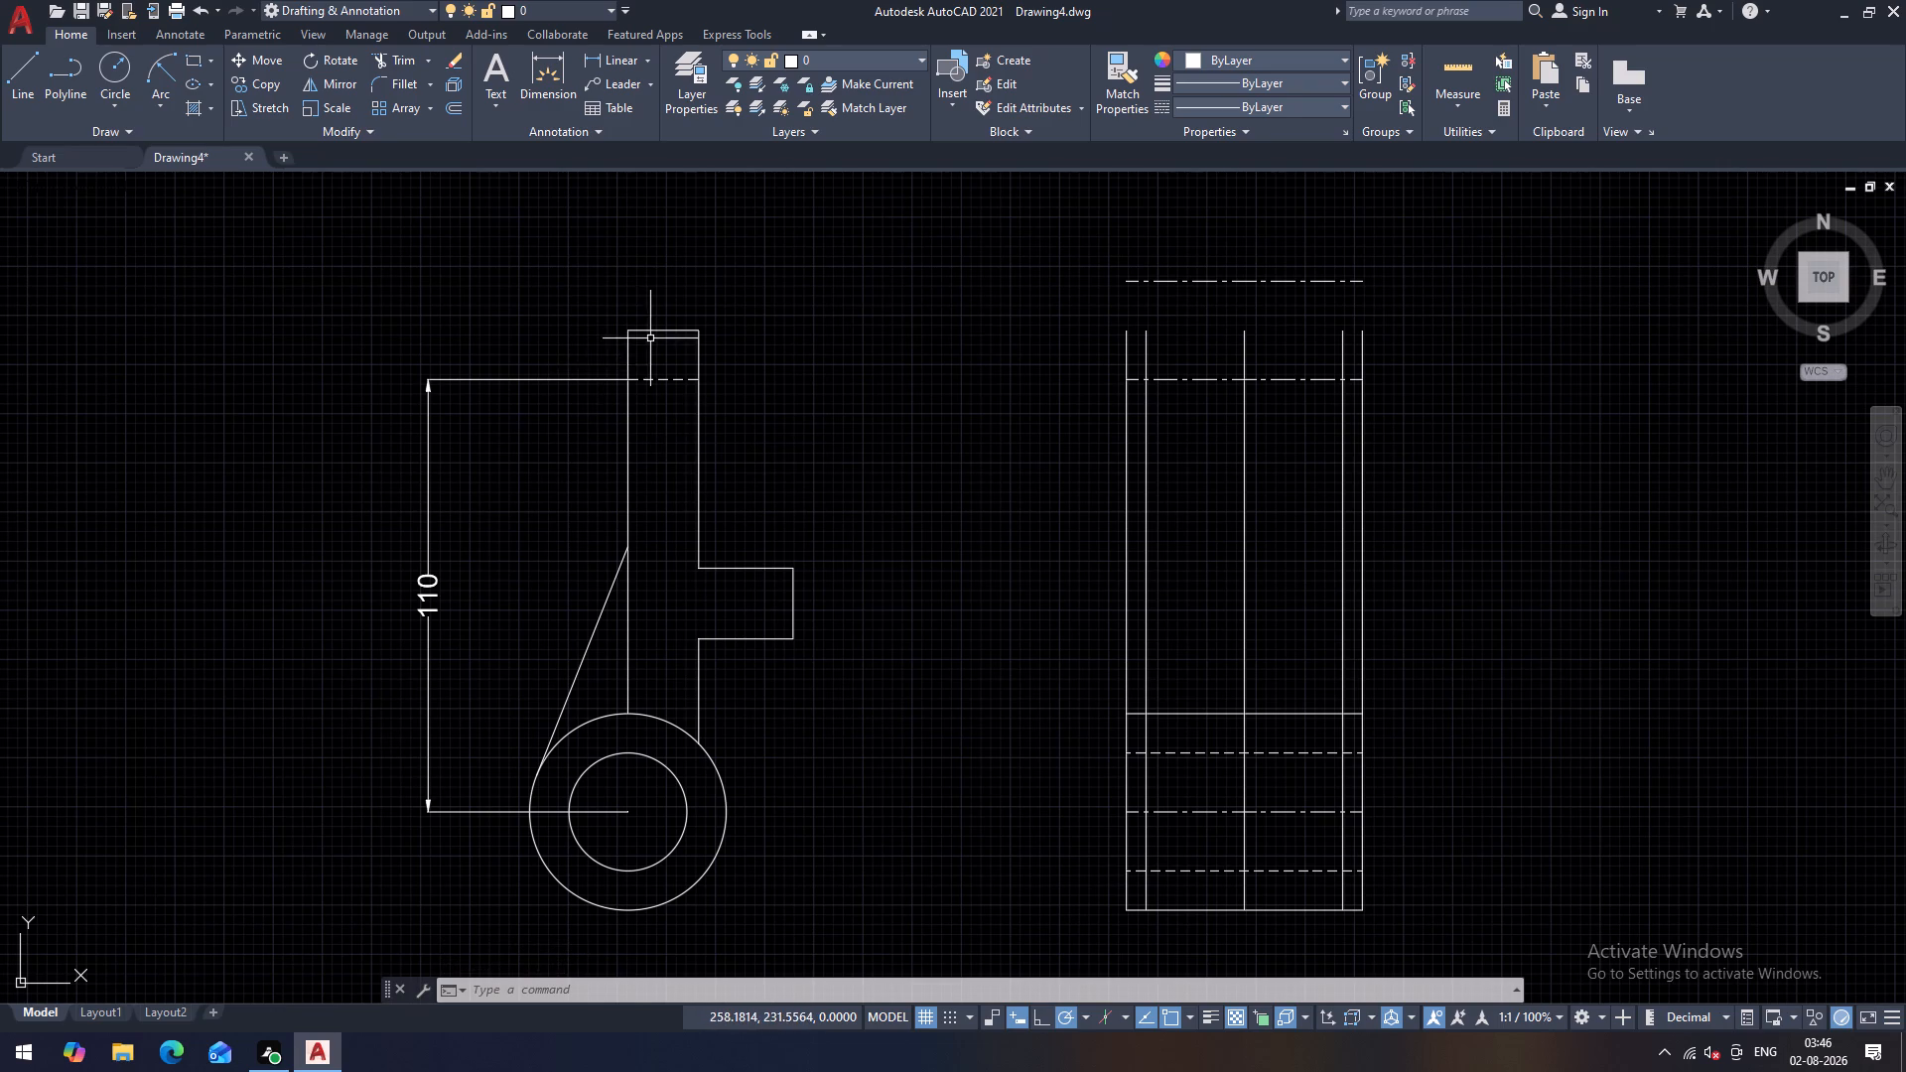
pyautogui.scroll(1, 650, 338)
pyautogui.write('o')
pyautogui.press('space')
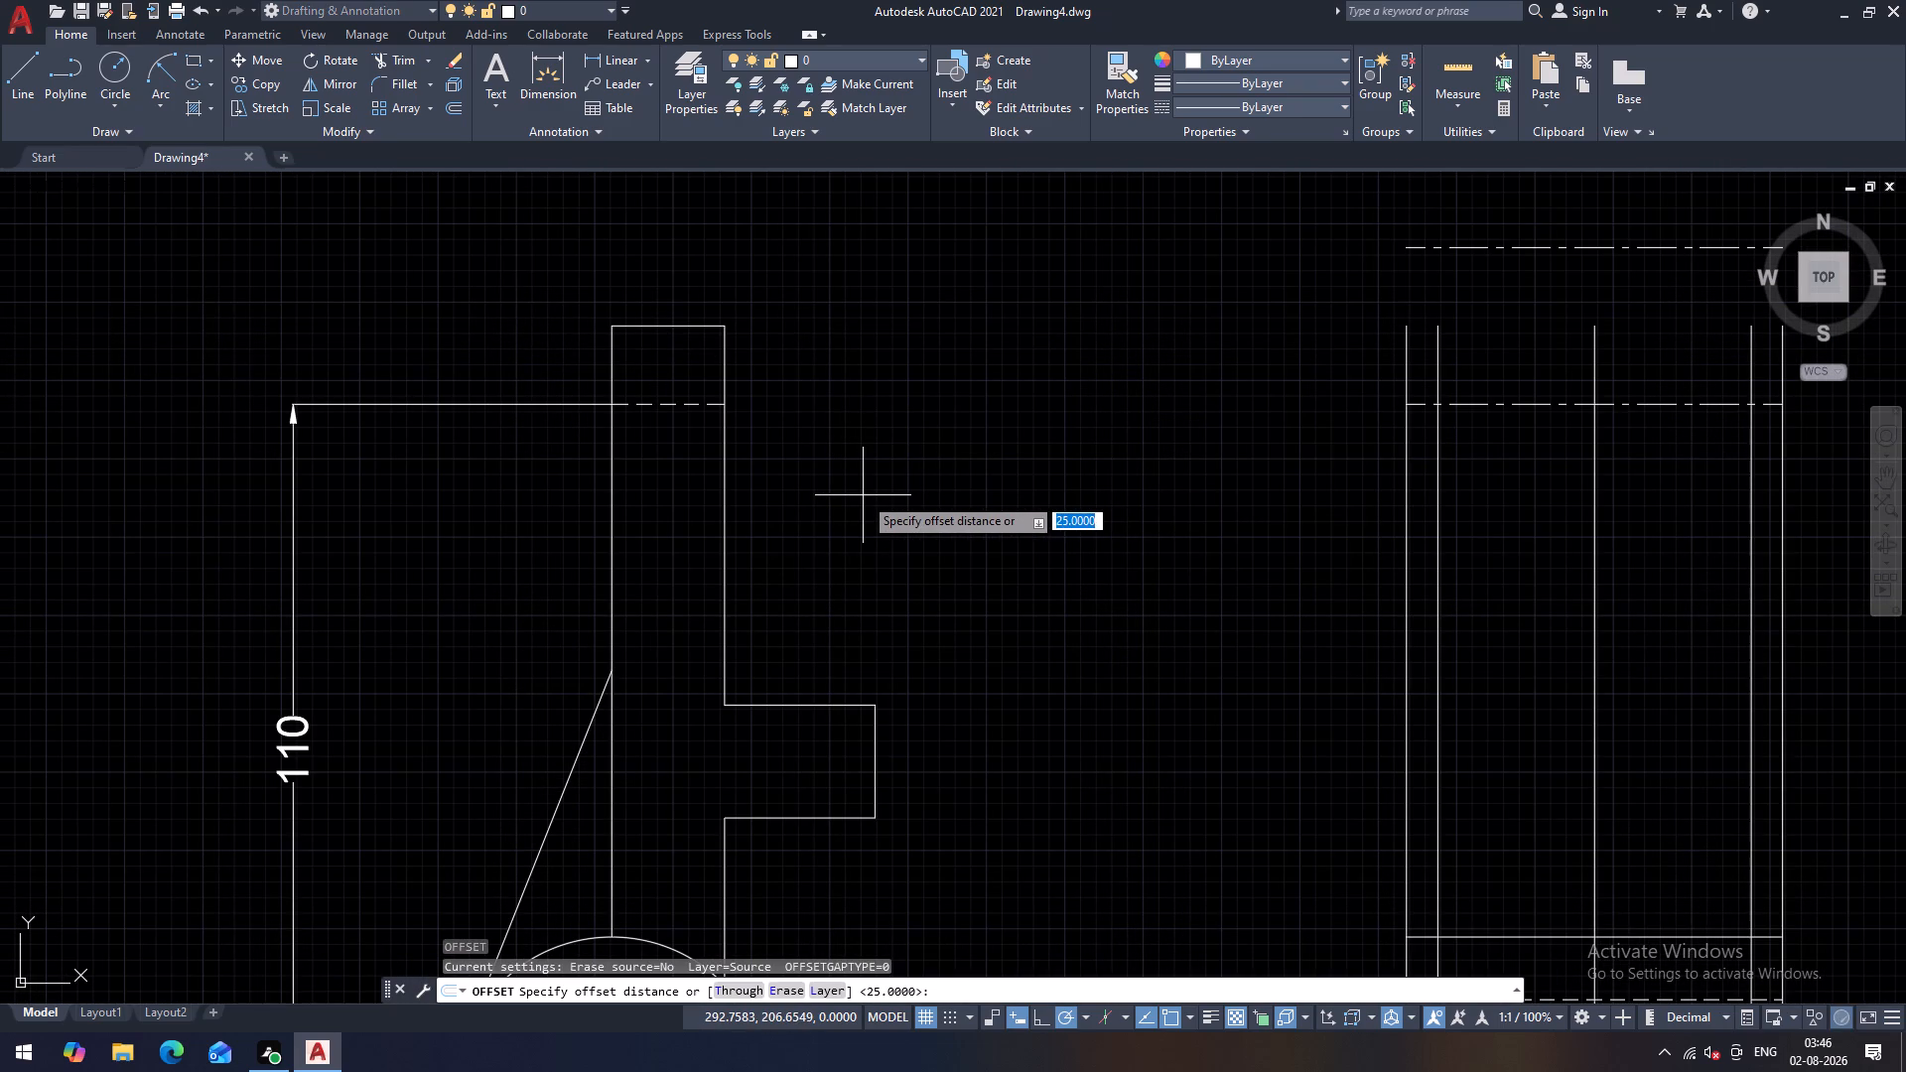
pyautogui.press('space')
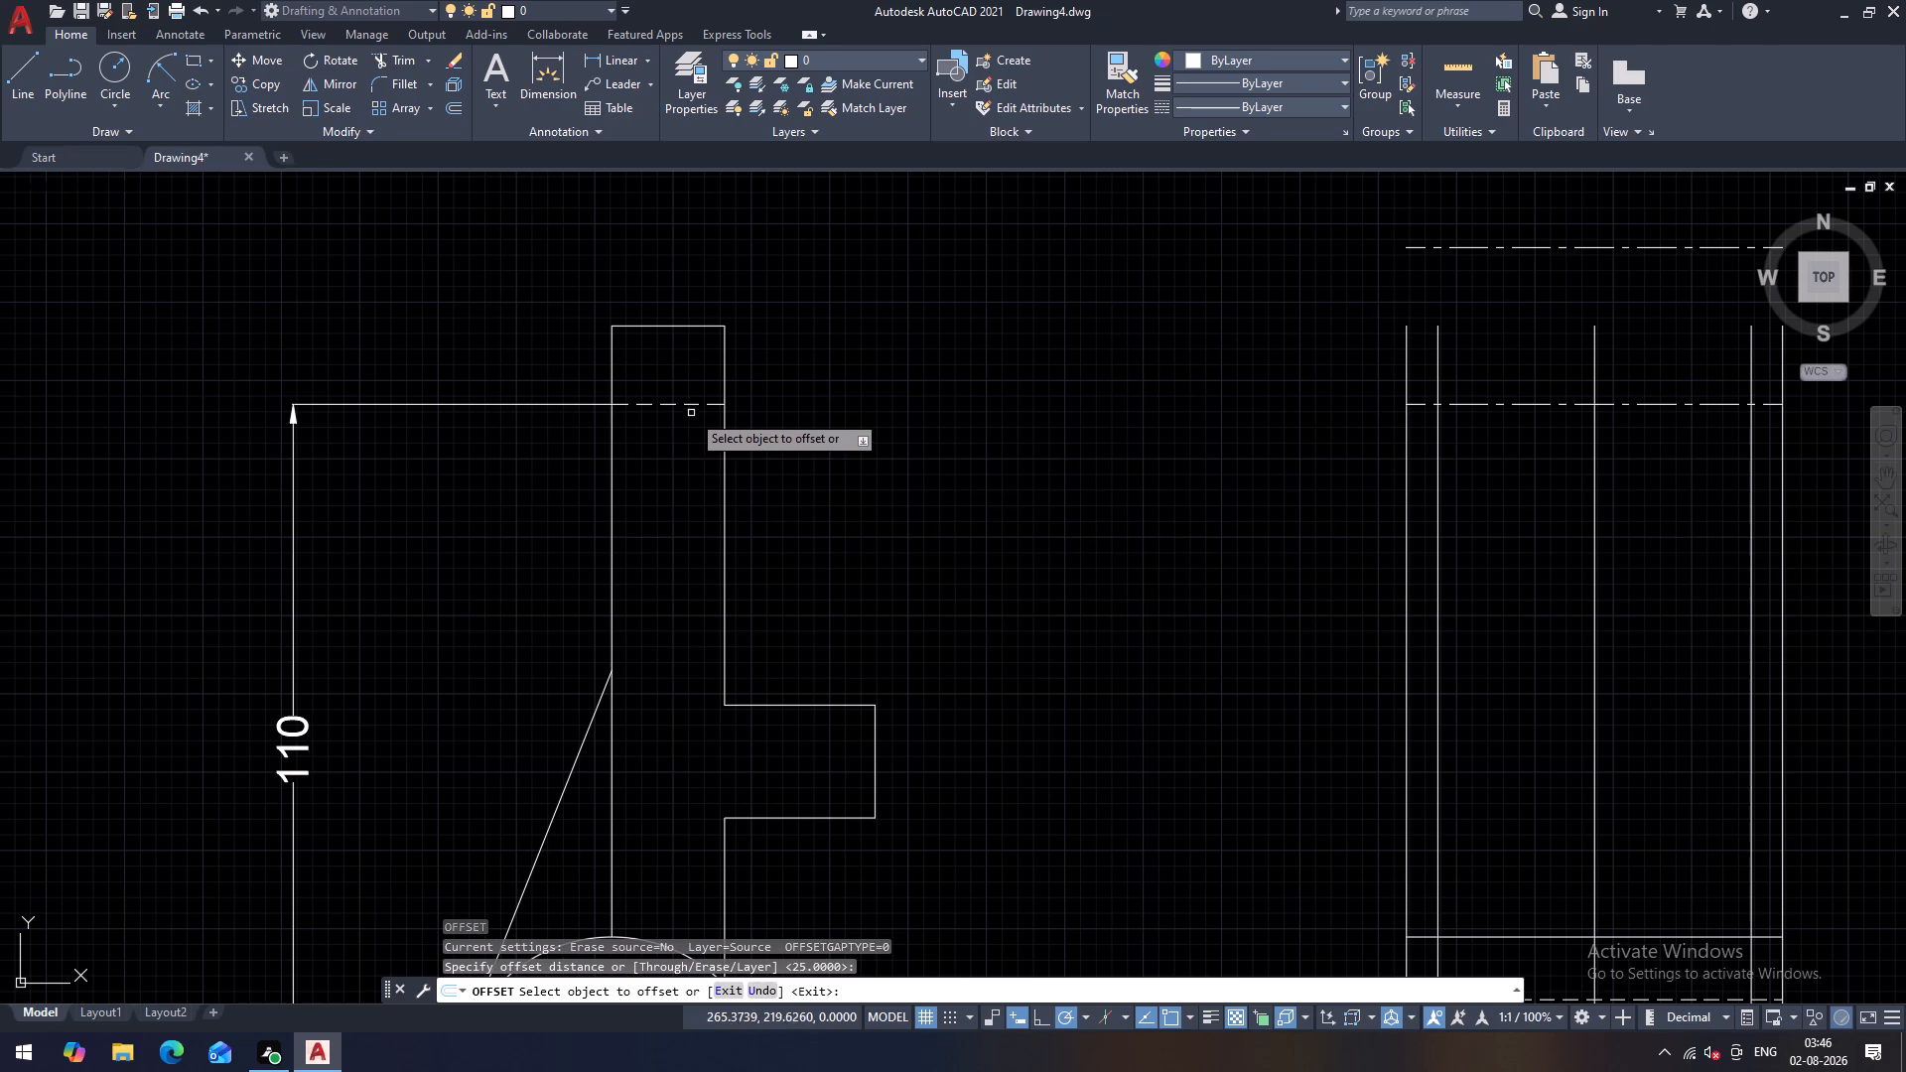
pyautogui.click(696, 405)
pyautogui.click(703, 325)
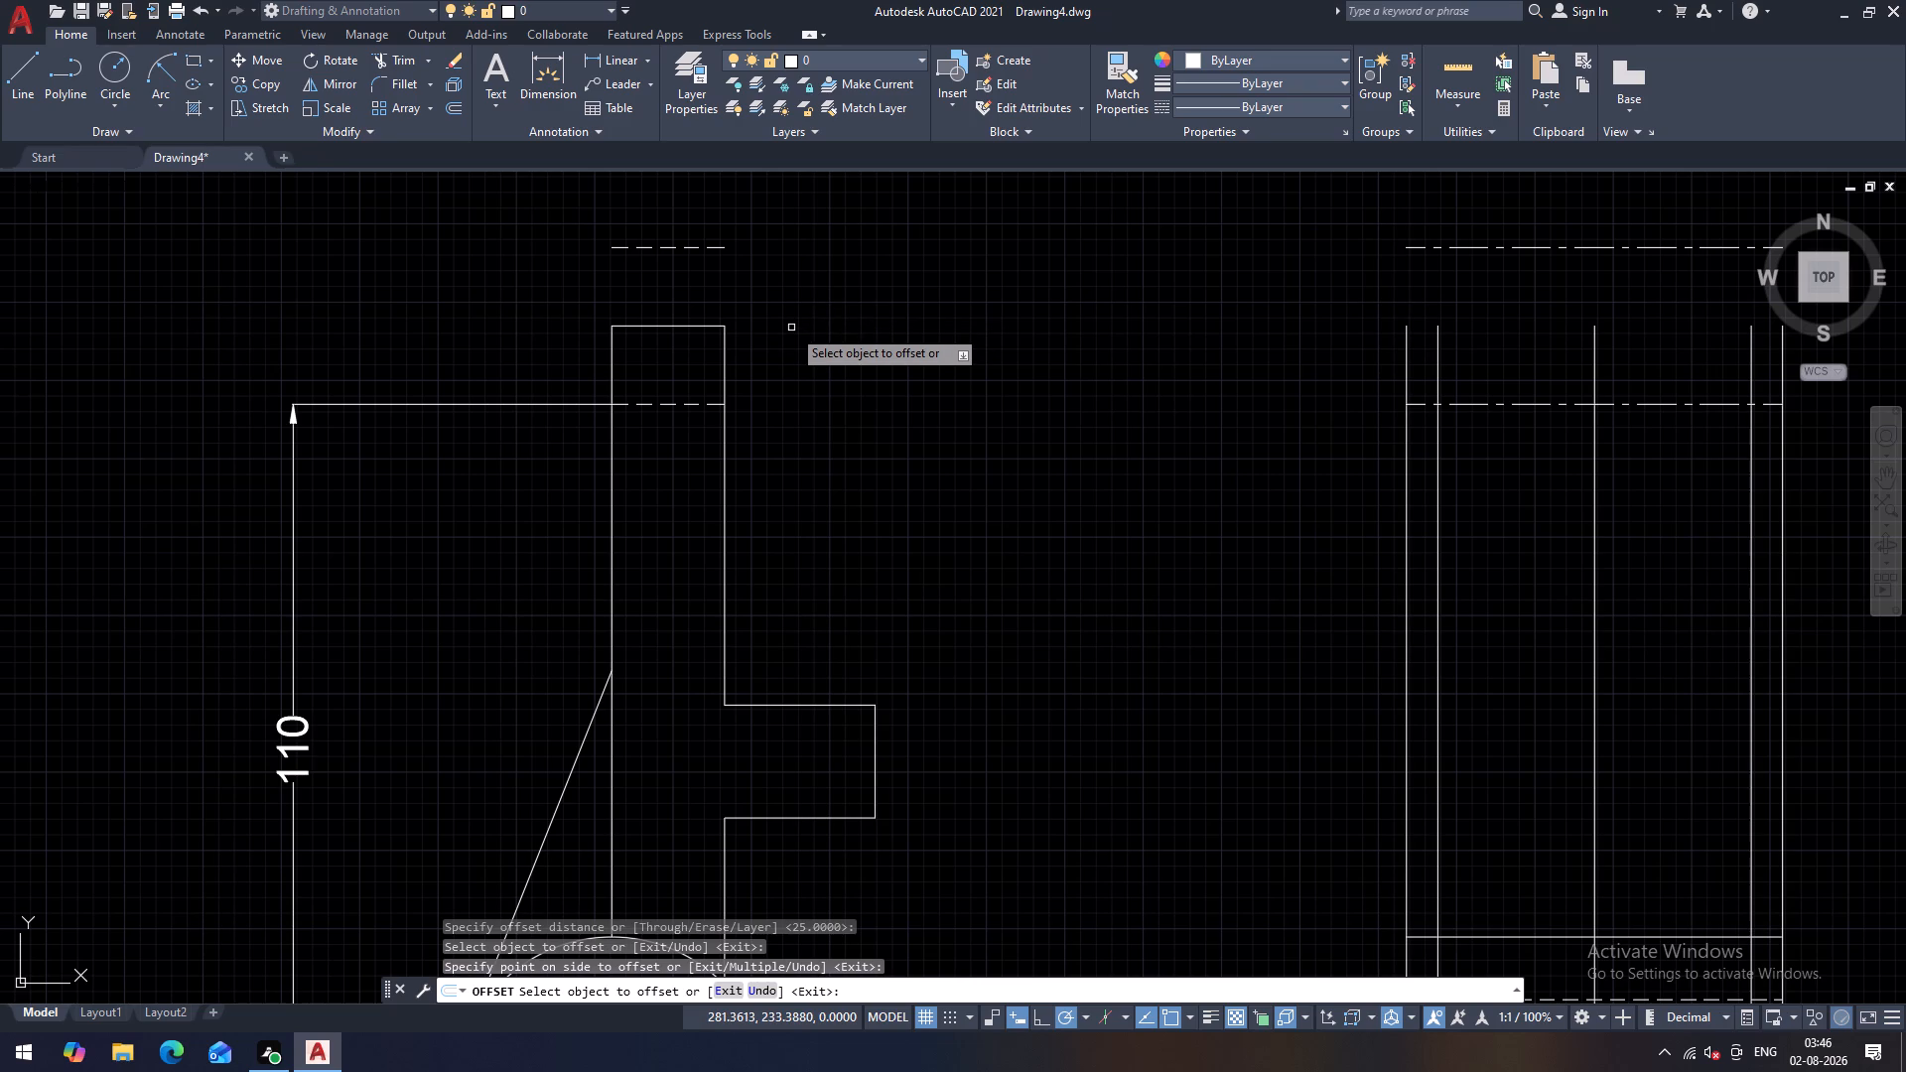
pyautogui.click(666, 405)
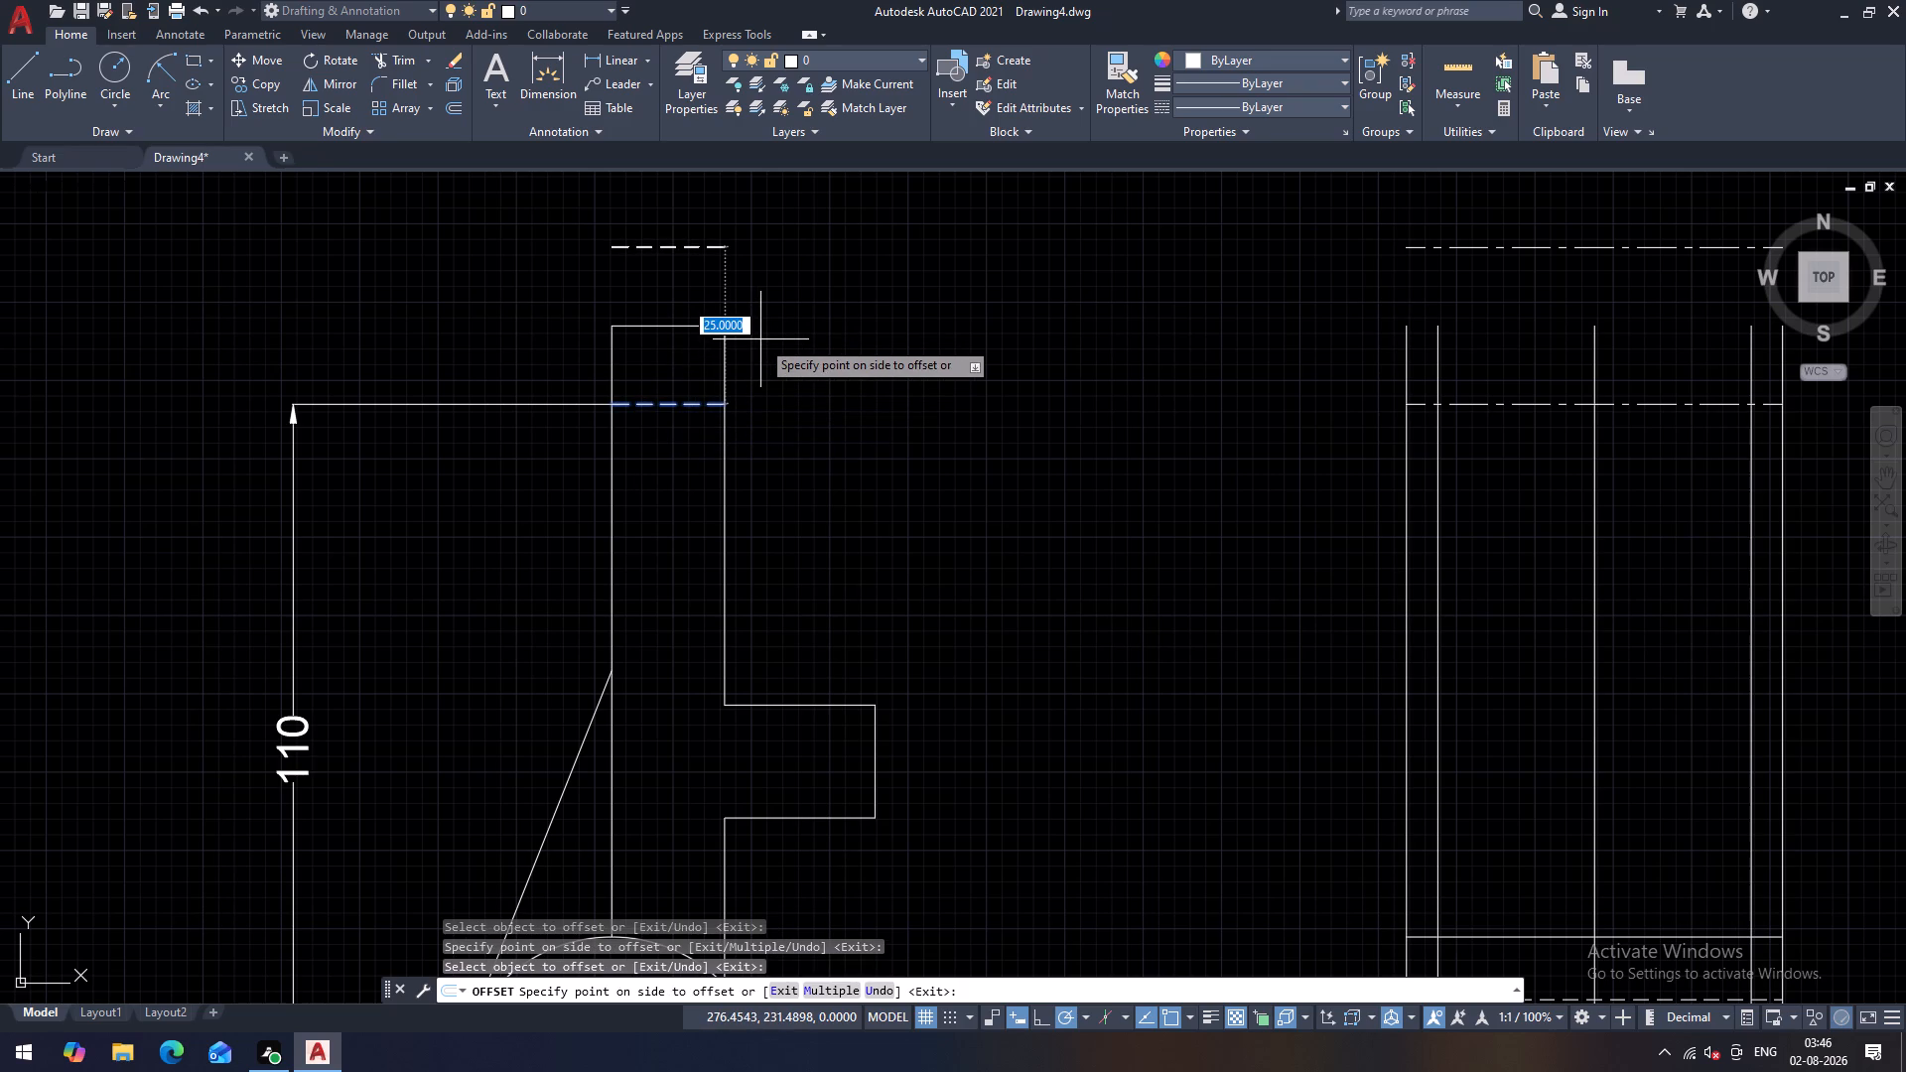
pyautogui.press('Escape')
# Offset the hidden line inside the first view's upright downward by 12.5.
pyautogui.press('space')
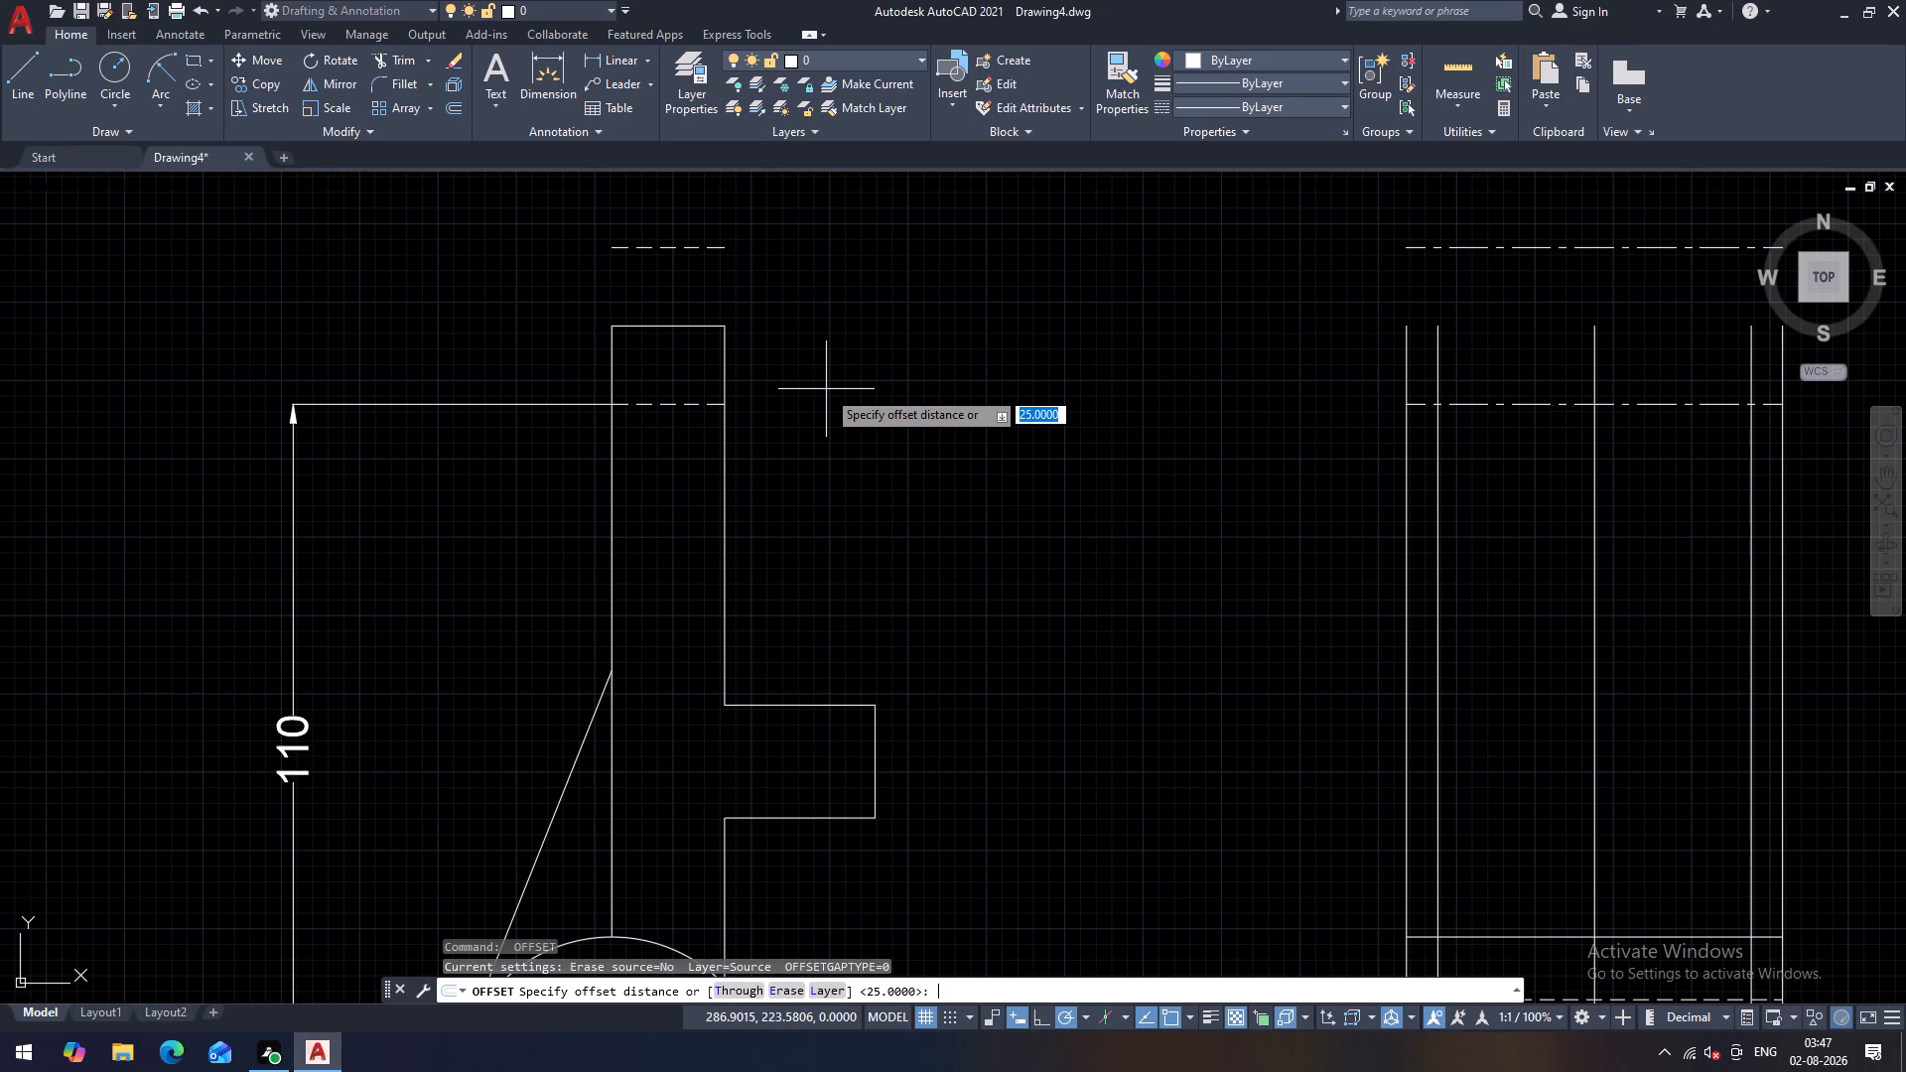
pyautogui.write('12.')
pyautogui.press('5')
pyautogui.press('Return')
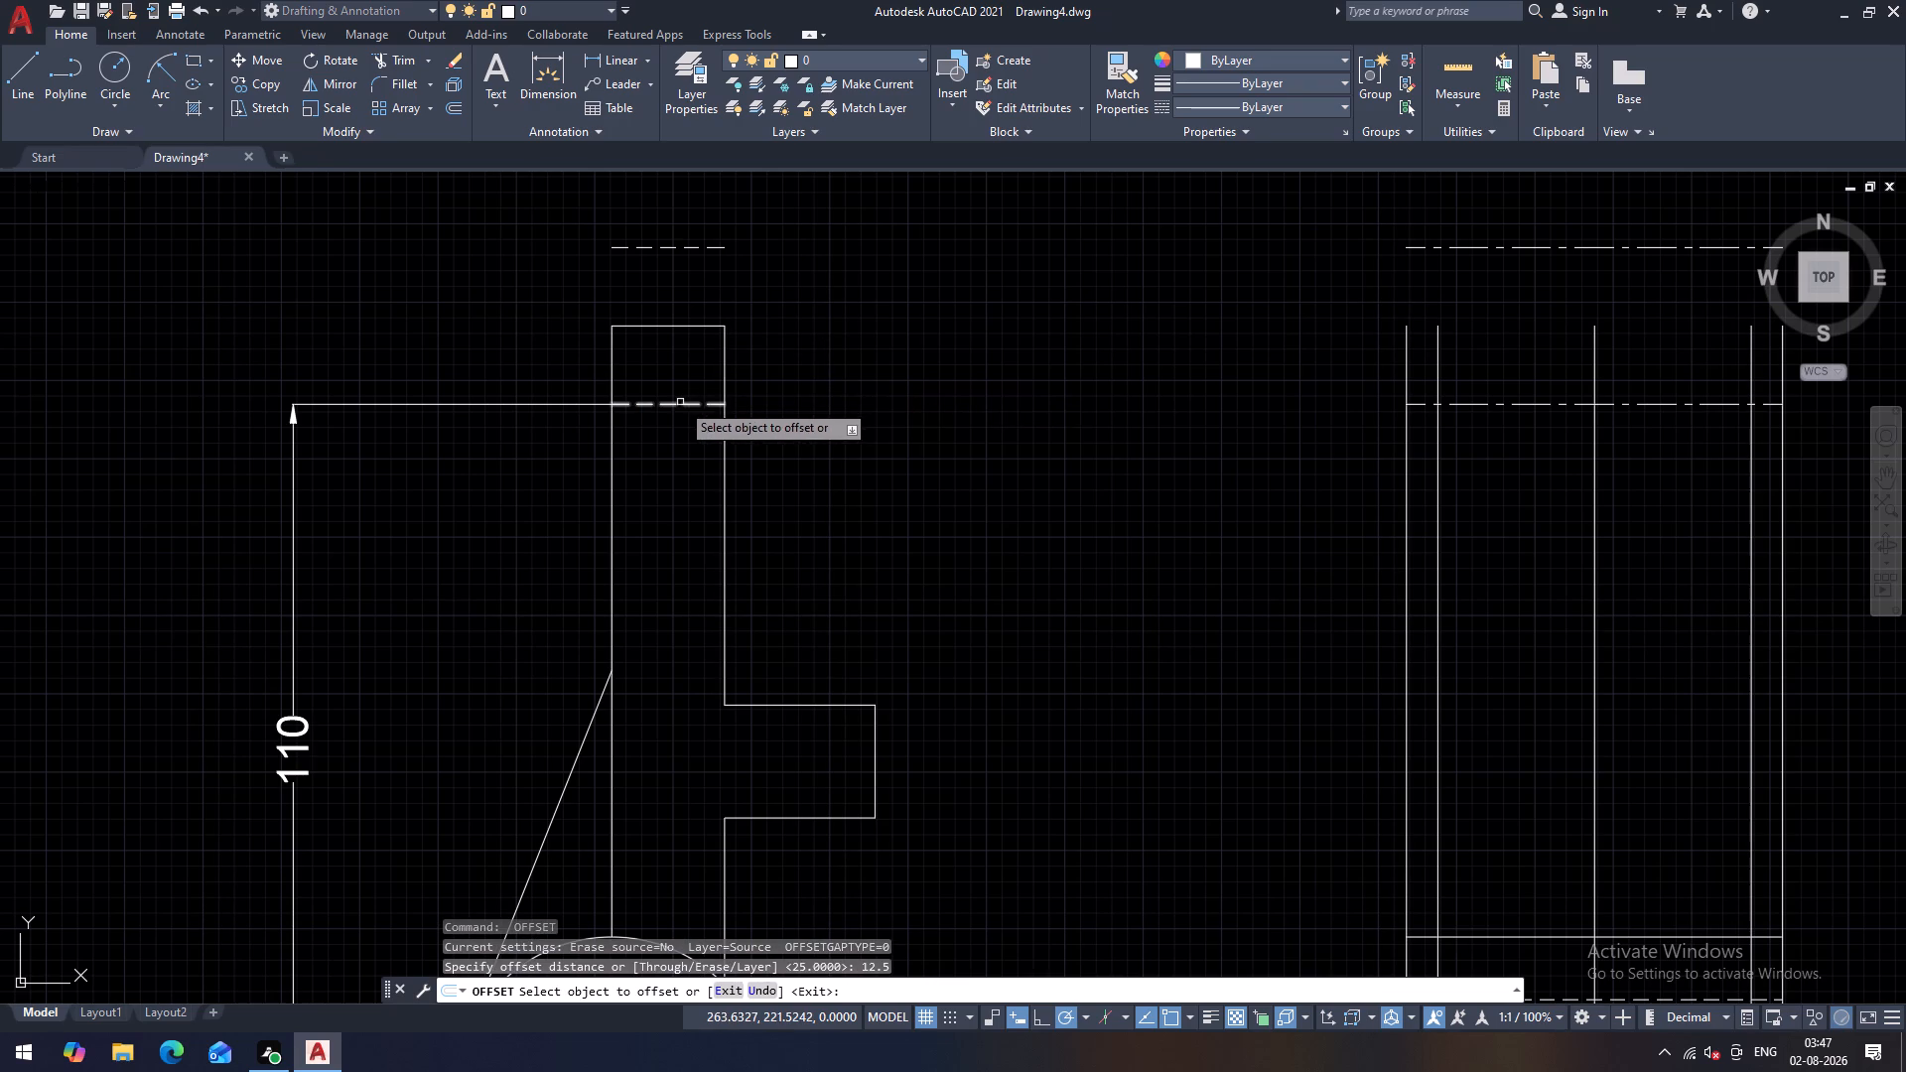
pyautogui.click(680, 402)
pyautogui.press('Escape')
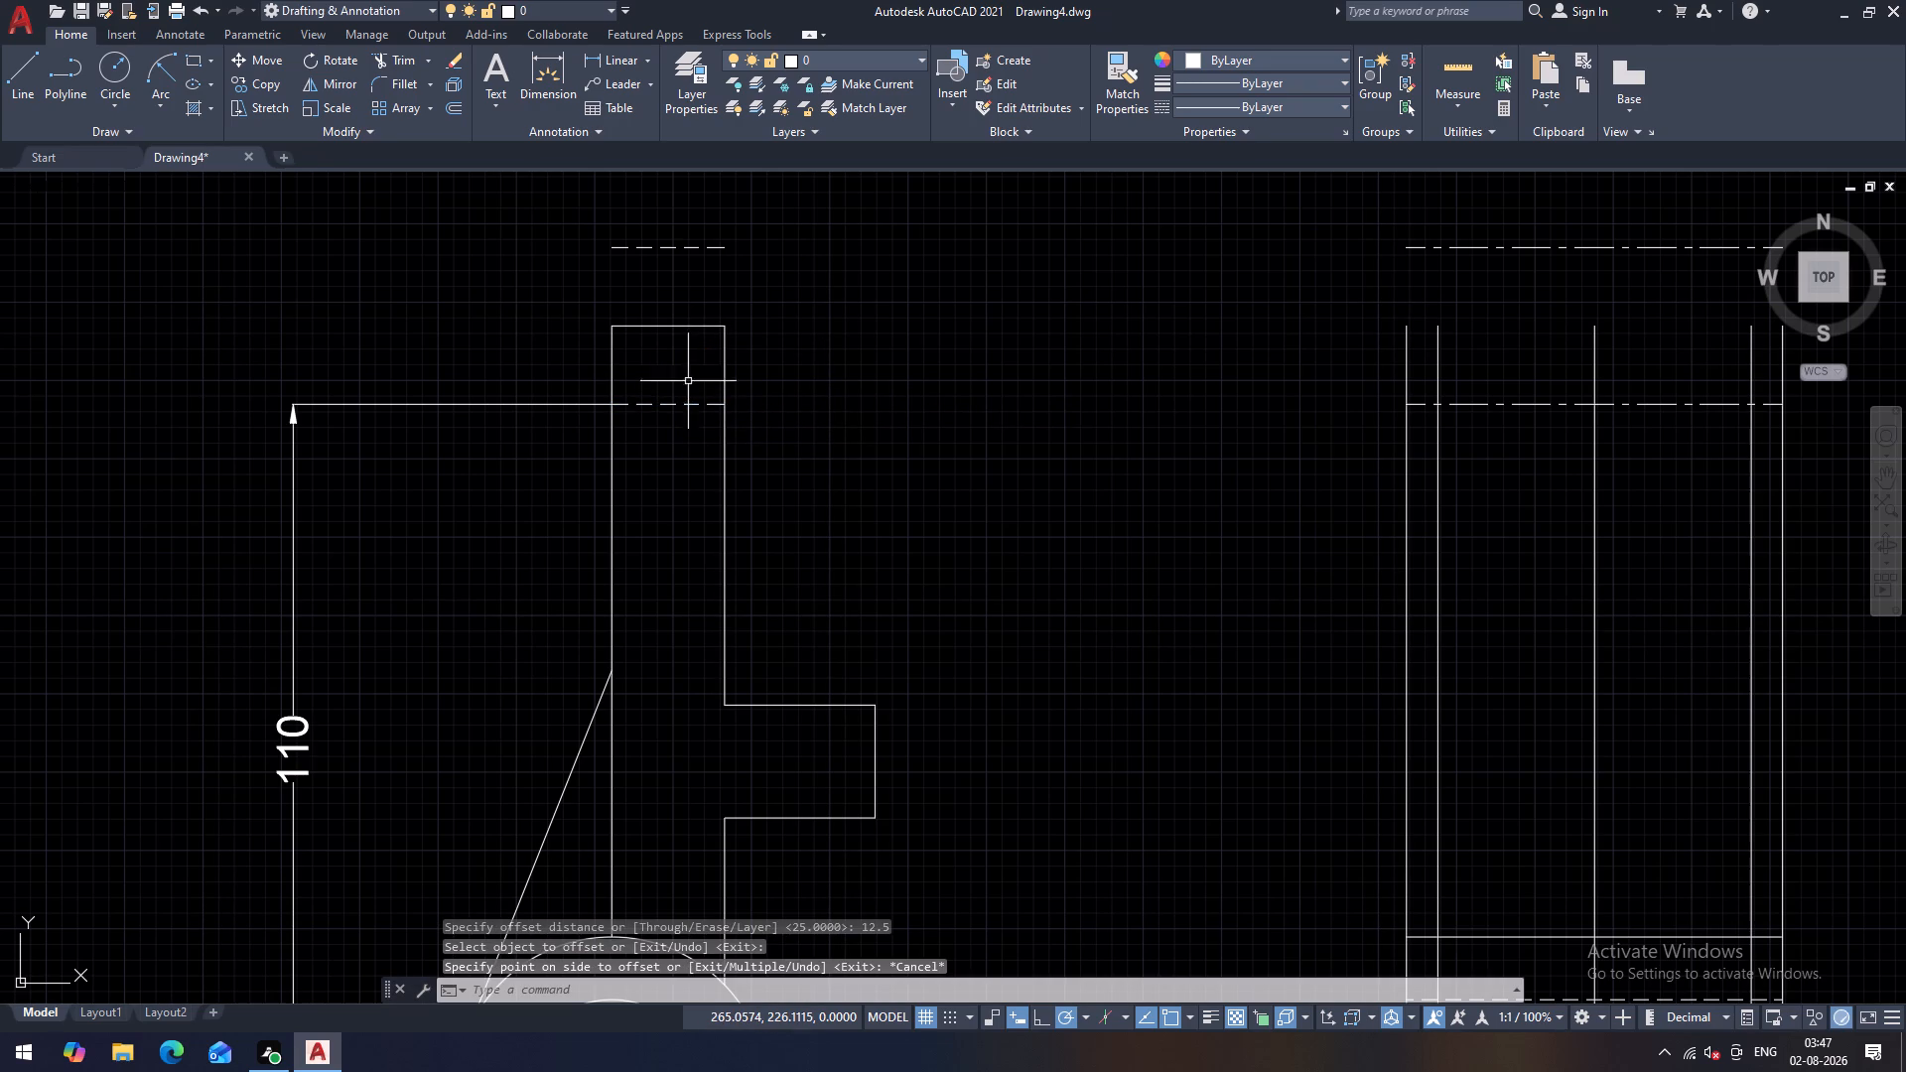
pyautogui.press('space')
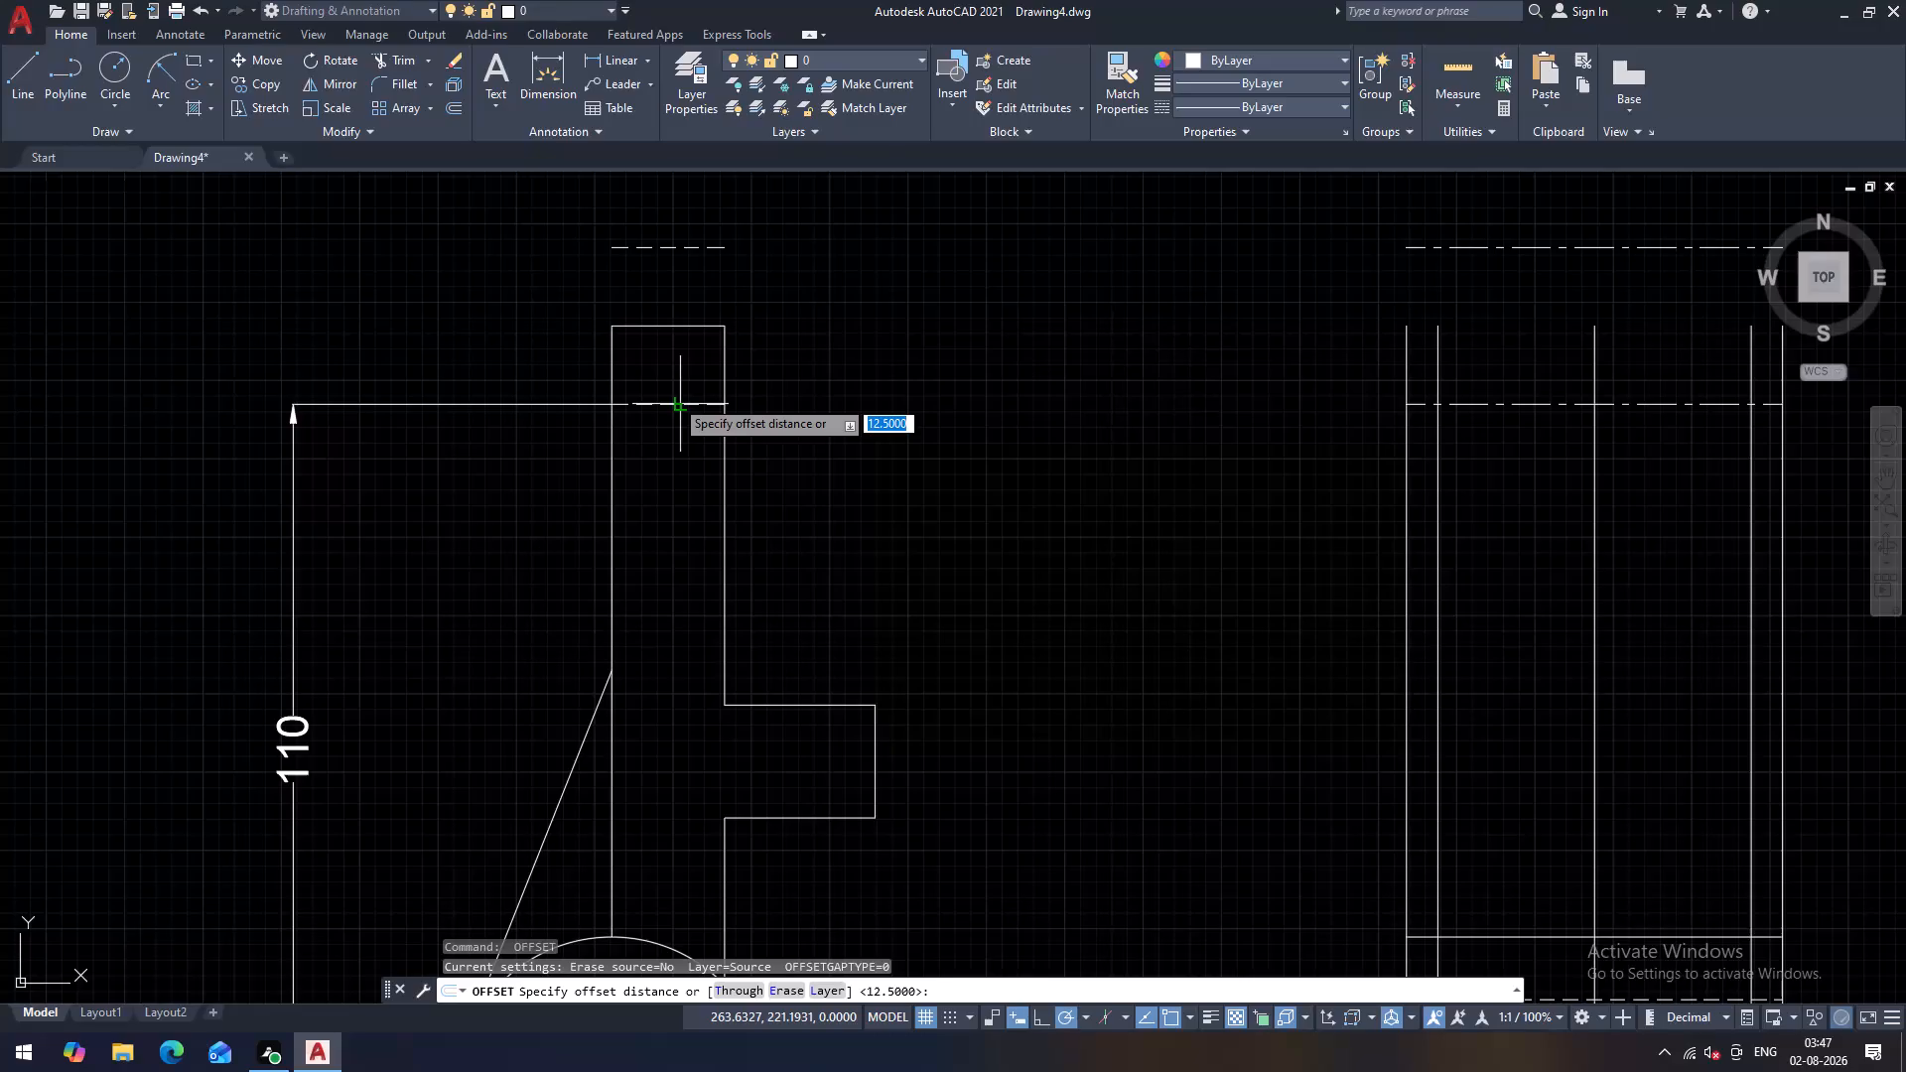
pyautogui.press('space')
pyautogui.click(671, 404)
pyautogui.click(667, 449)
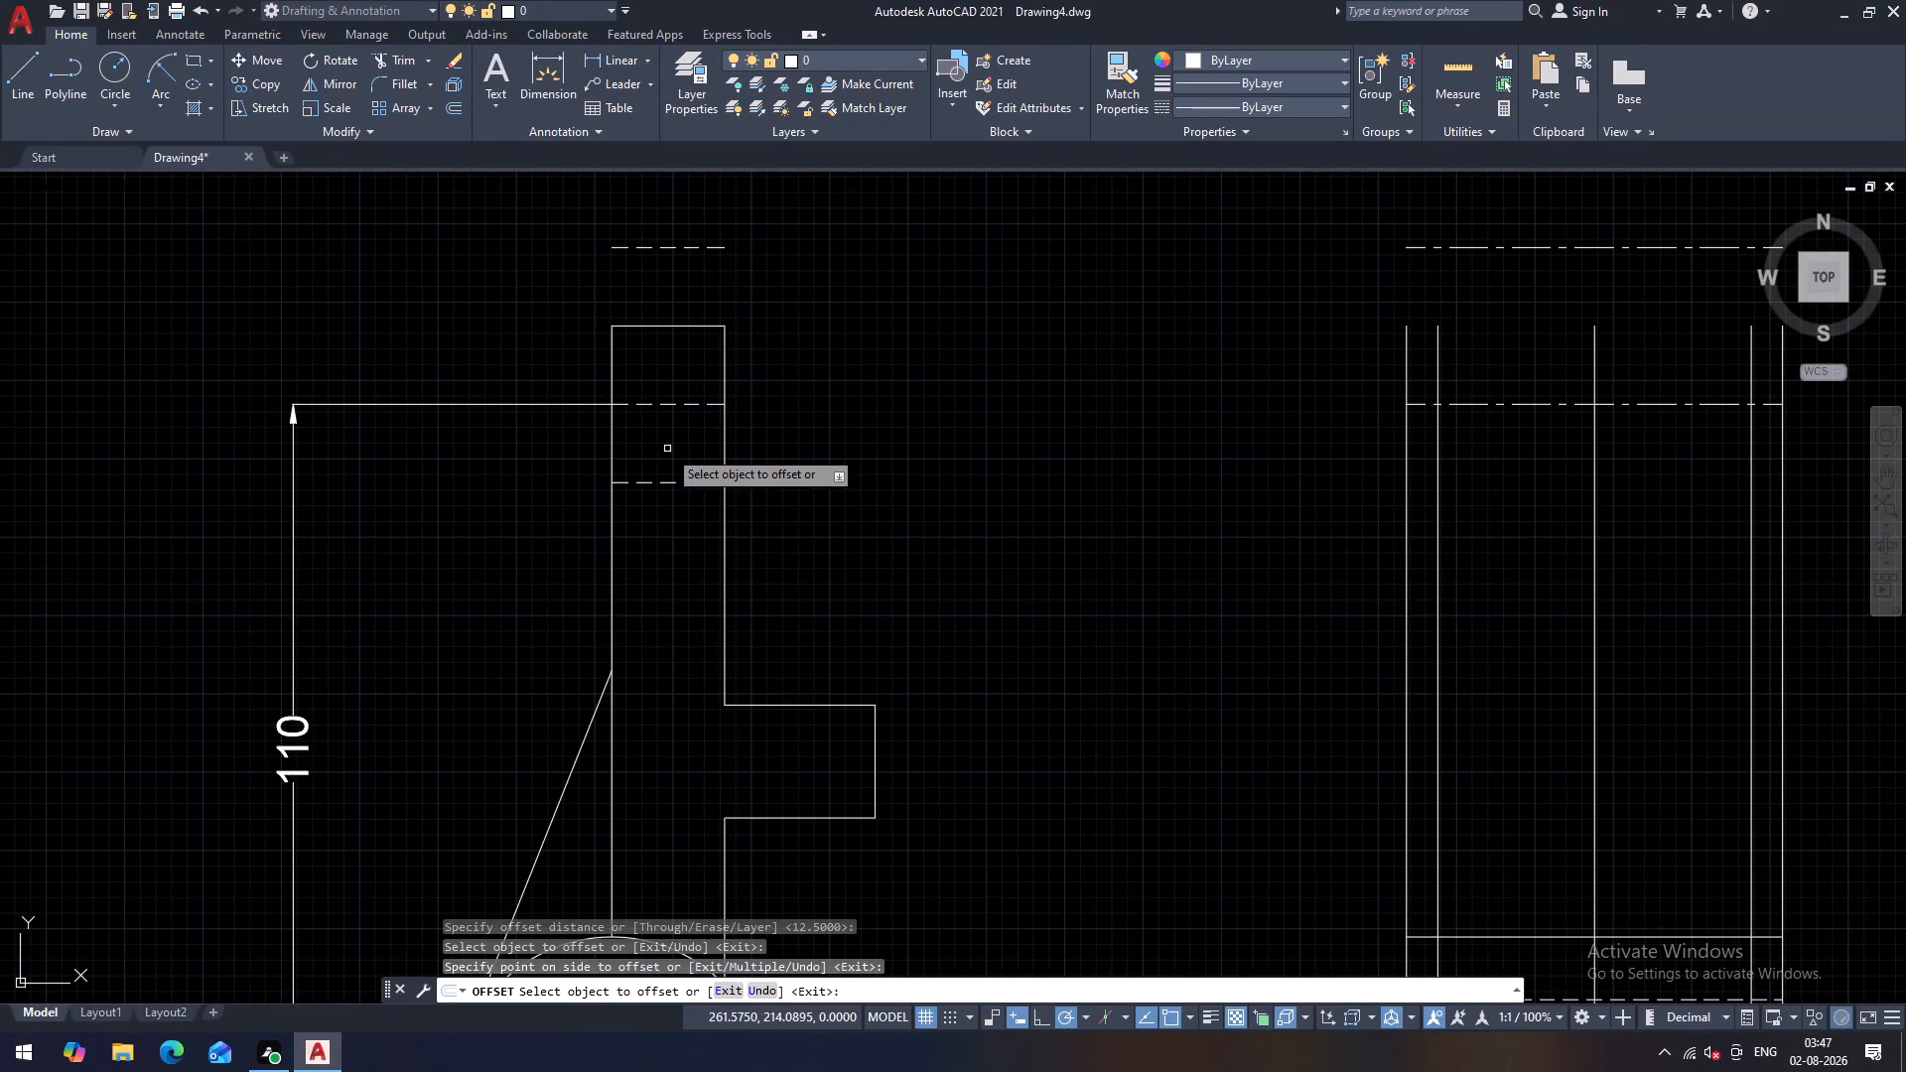
# Match the second view's upper centreline properties onto the middle hidden line of the first view's upper hole.
pyautogui.press('Escape')
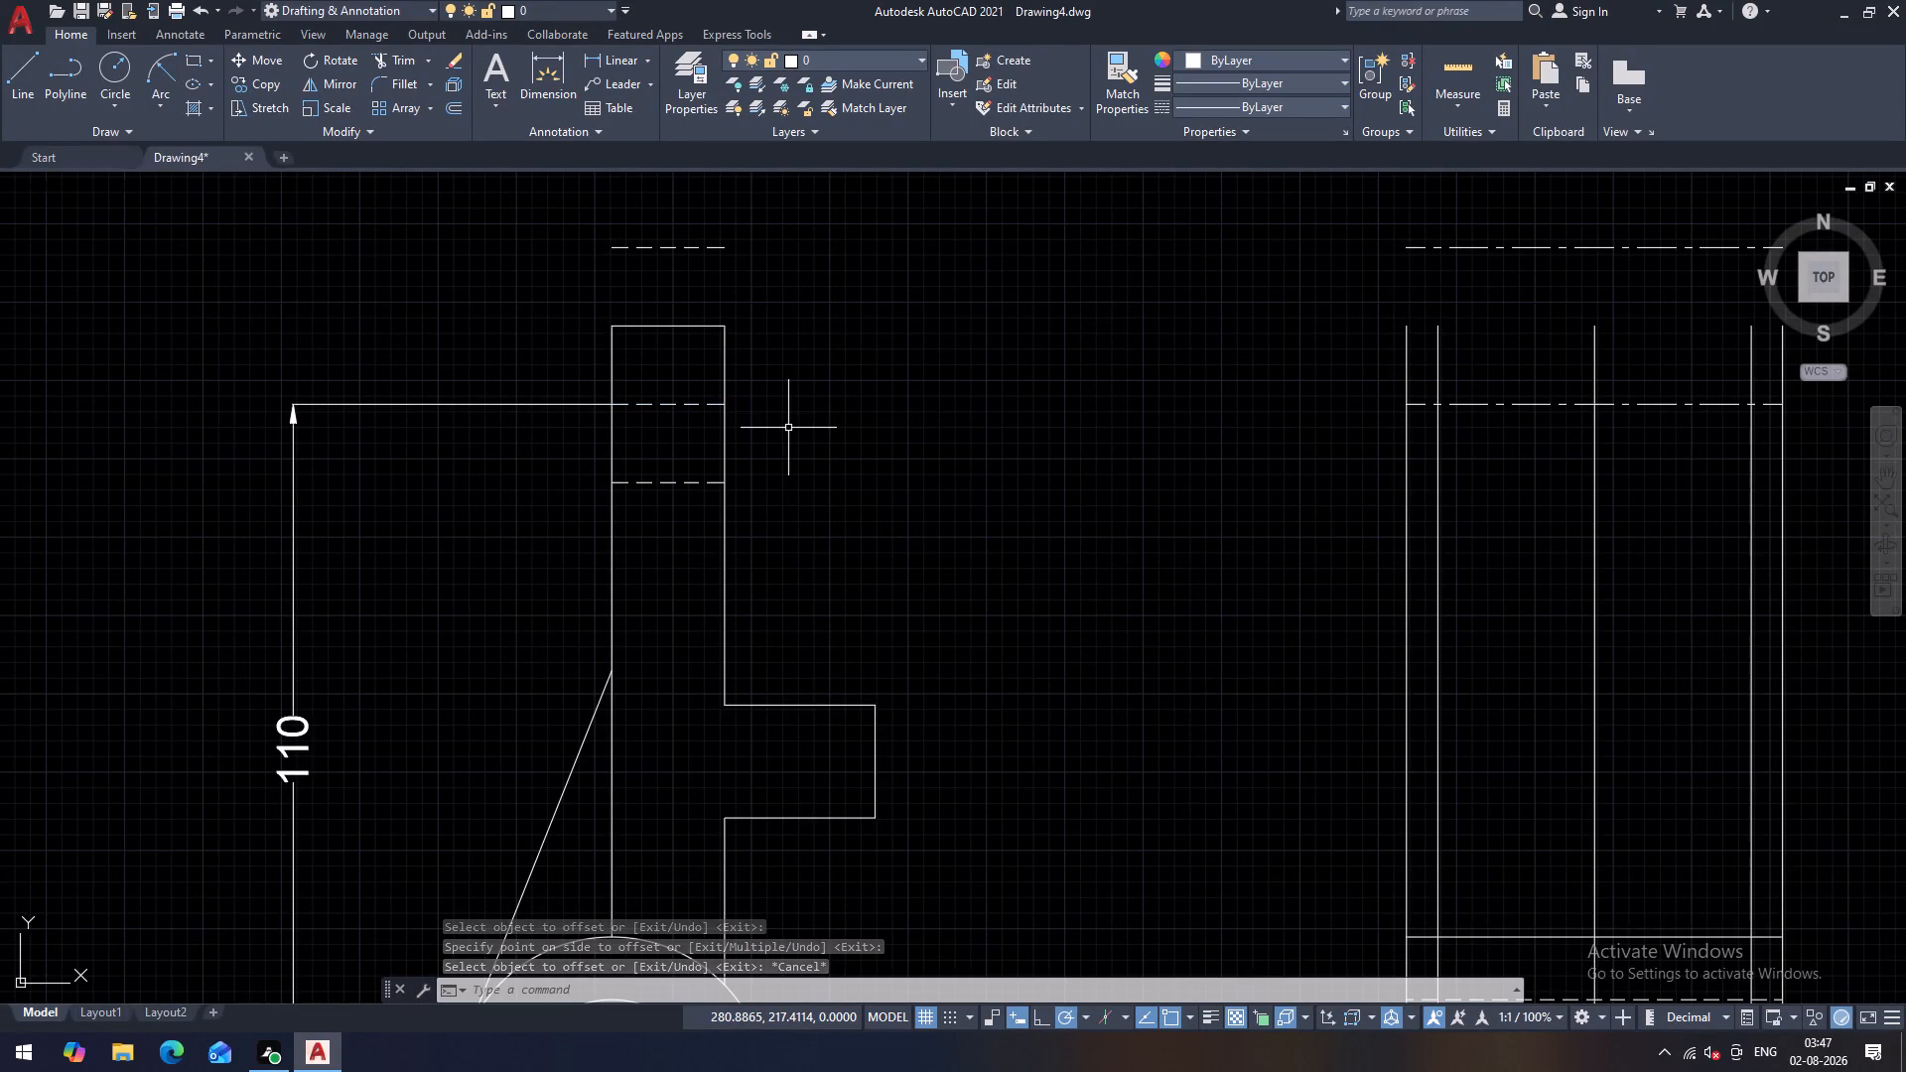
pyautogui.press('Escape')
pyautogui.write('ma')
pyautogui.press('space')
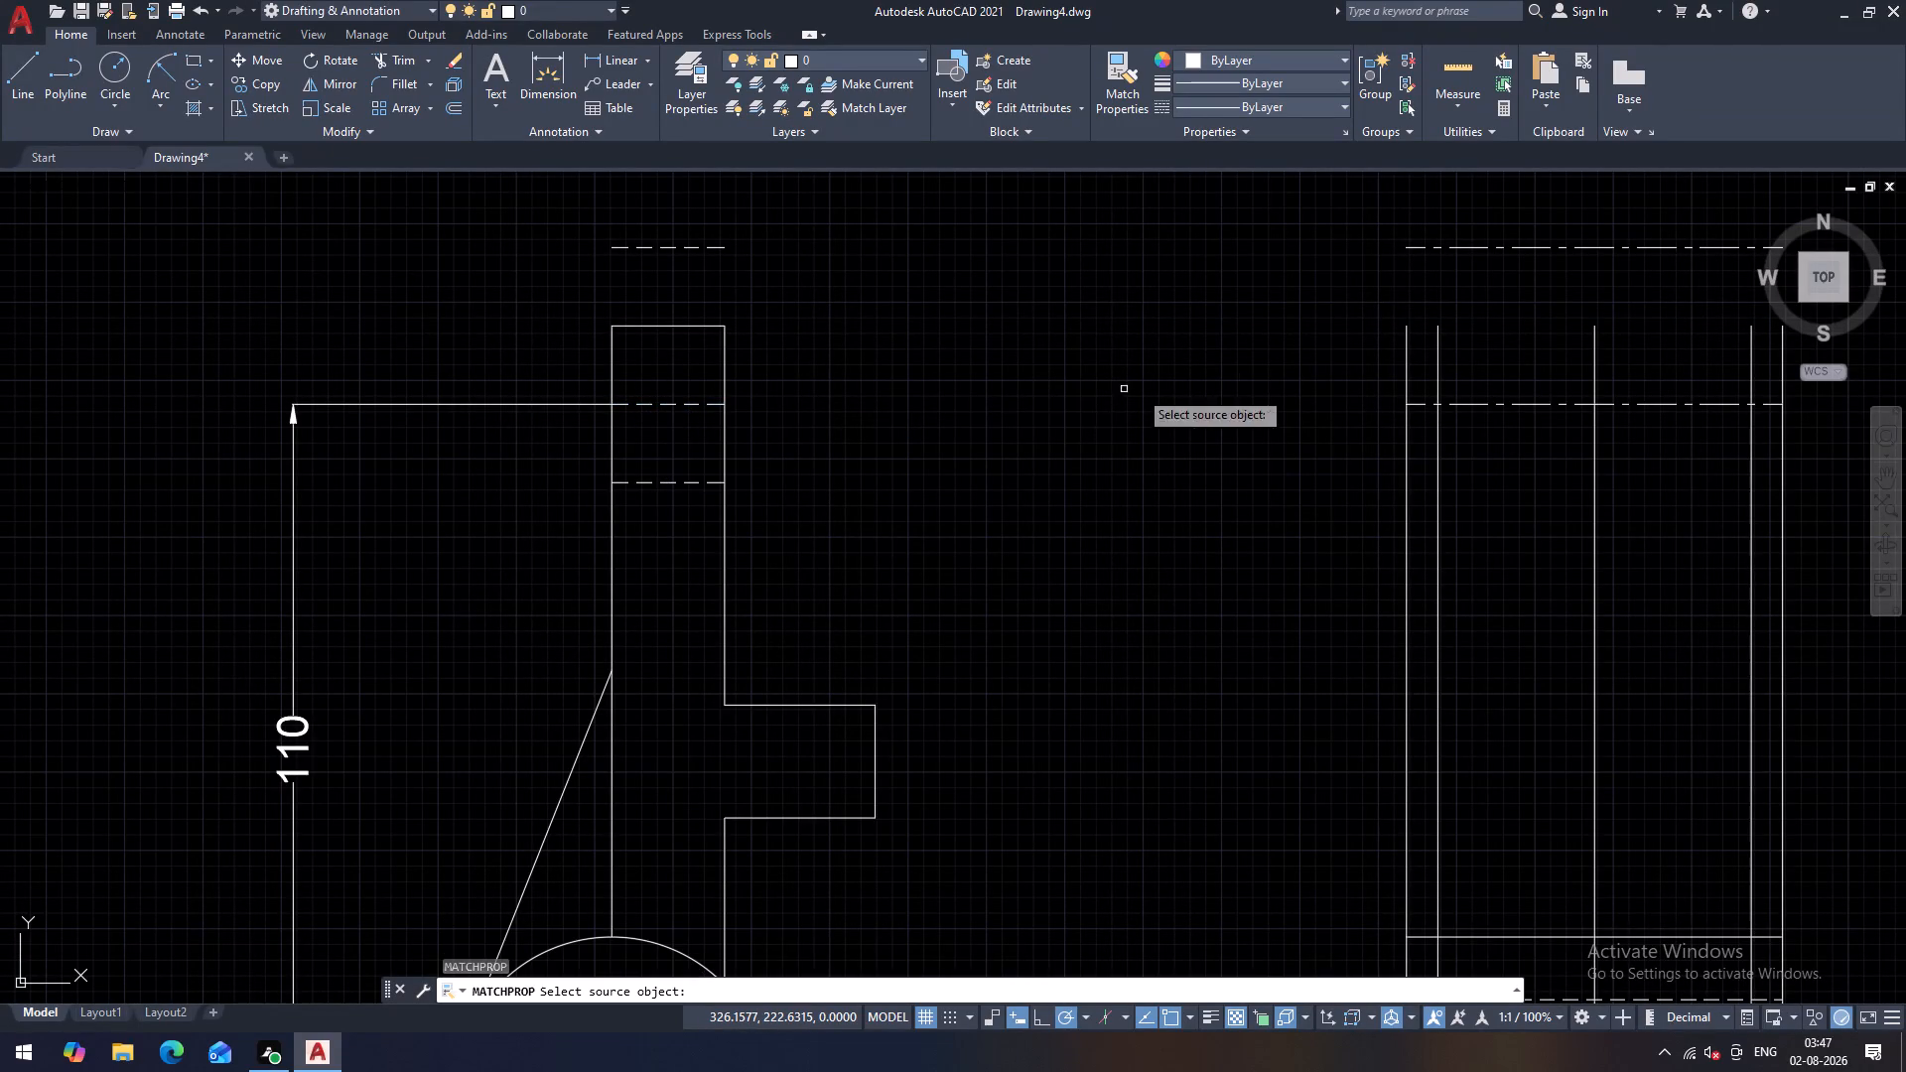
pyautogui.click(1503, 405)
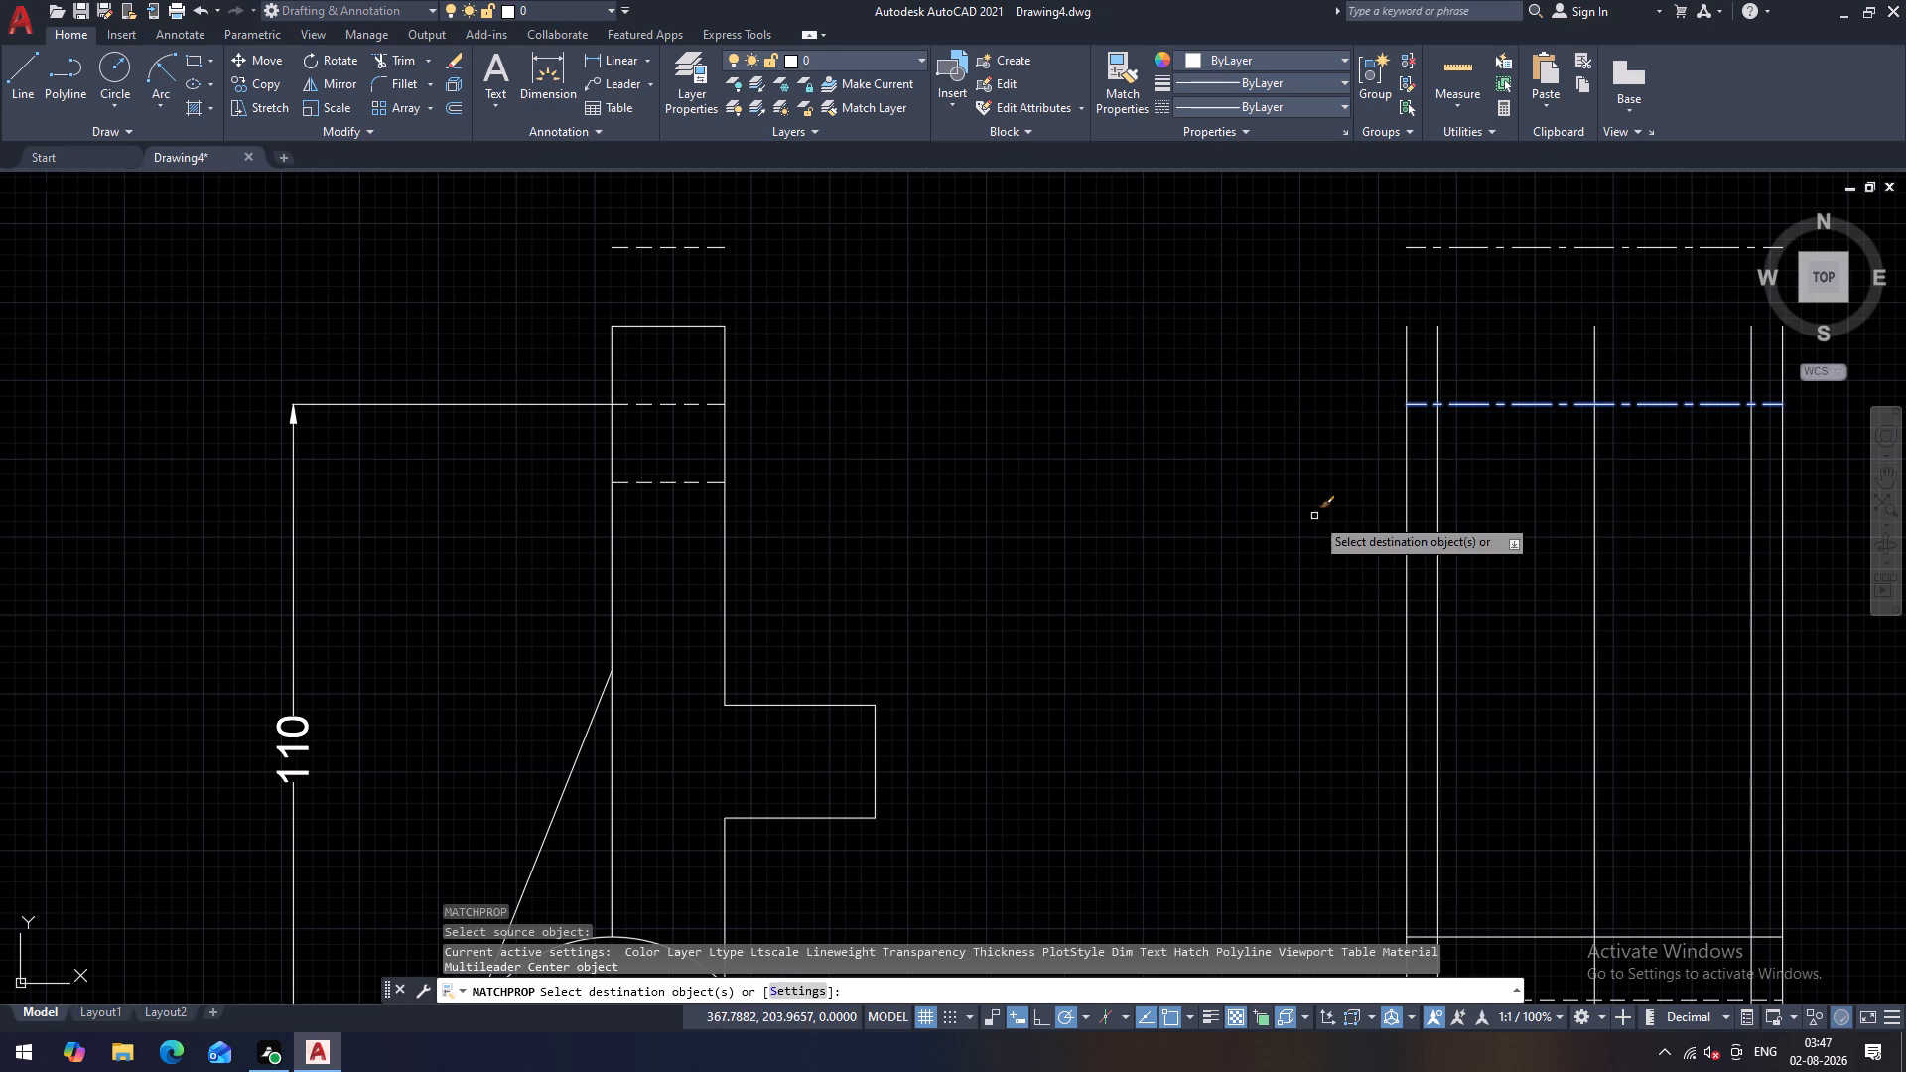
pyautogui.click(671, 404)
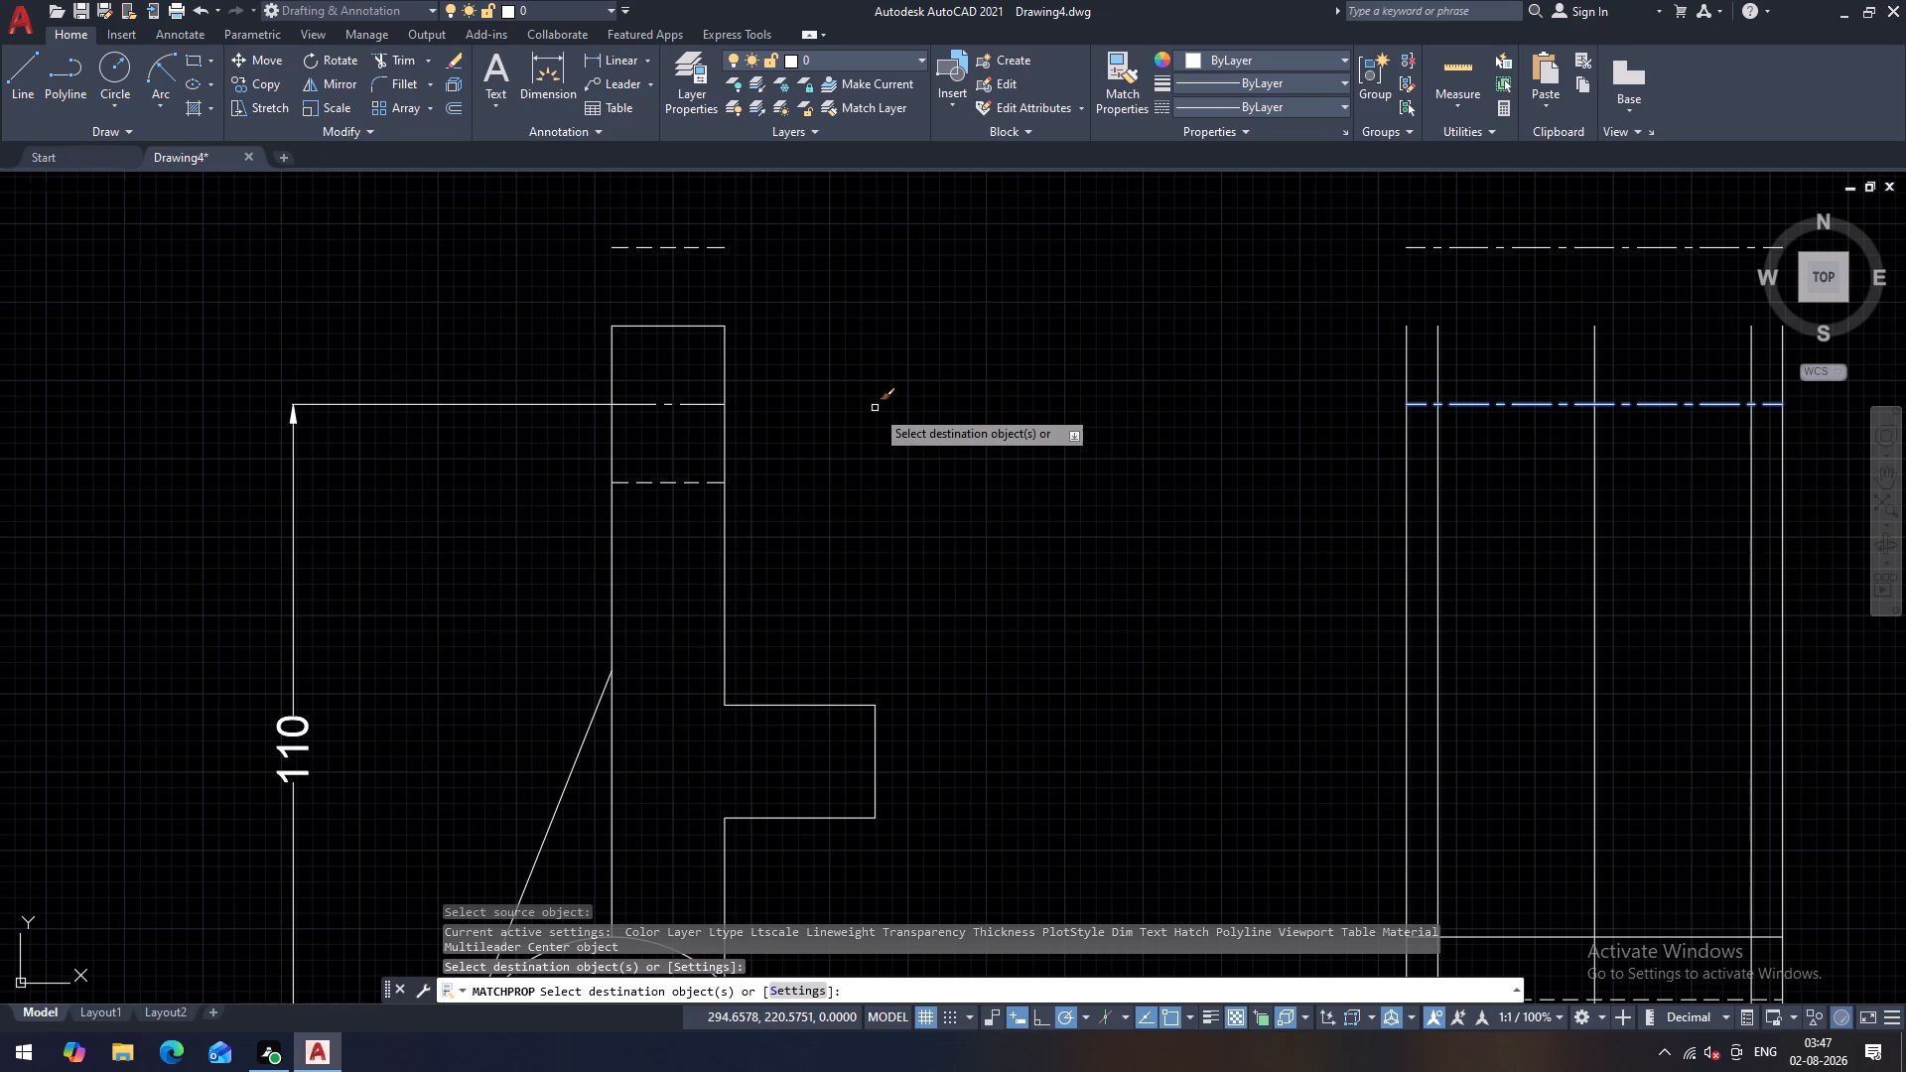
pyautogui.press('Escape')
# Match the solid outline properties of the first view's upright onto the dashed line offset above it.
pyautogui.press('space')
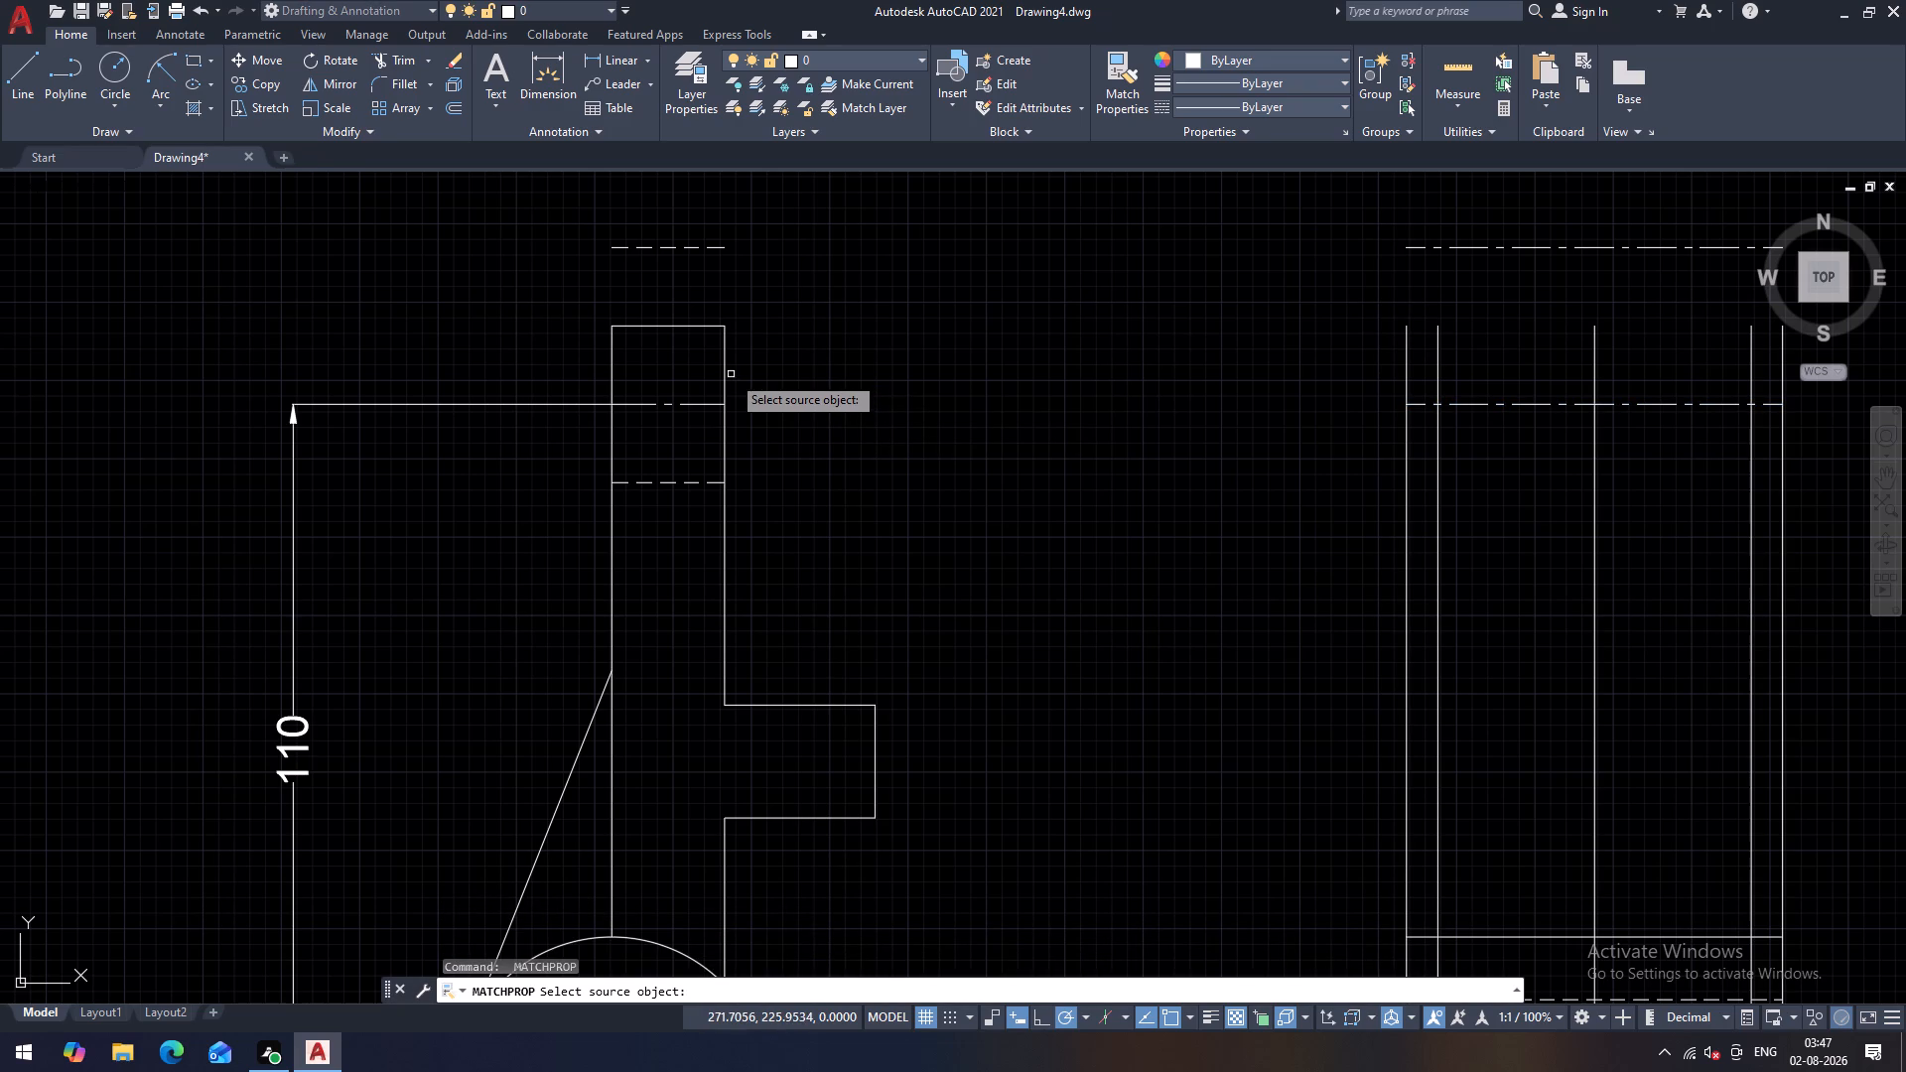
pyautogui.click(728, 378)
pyautogui.click(726, 369)
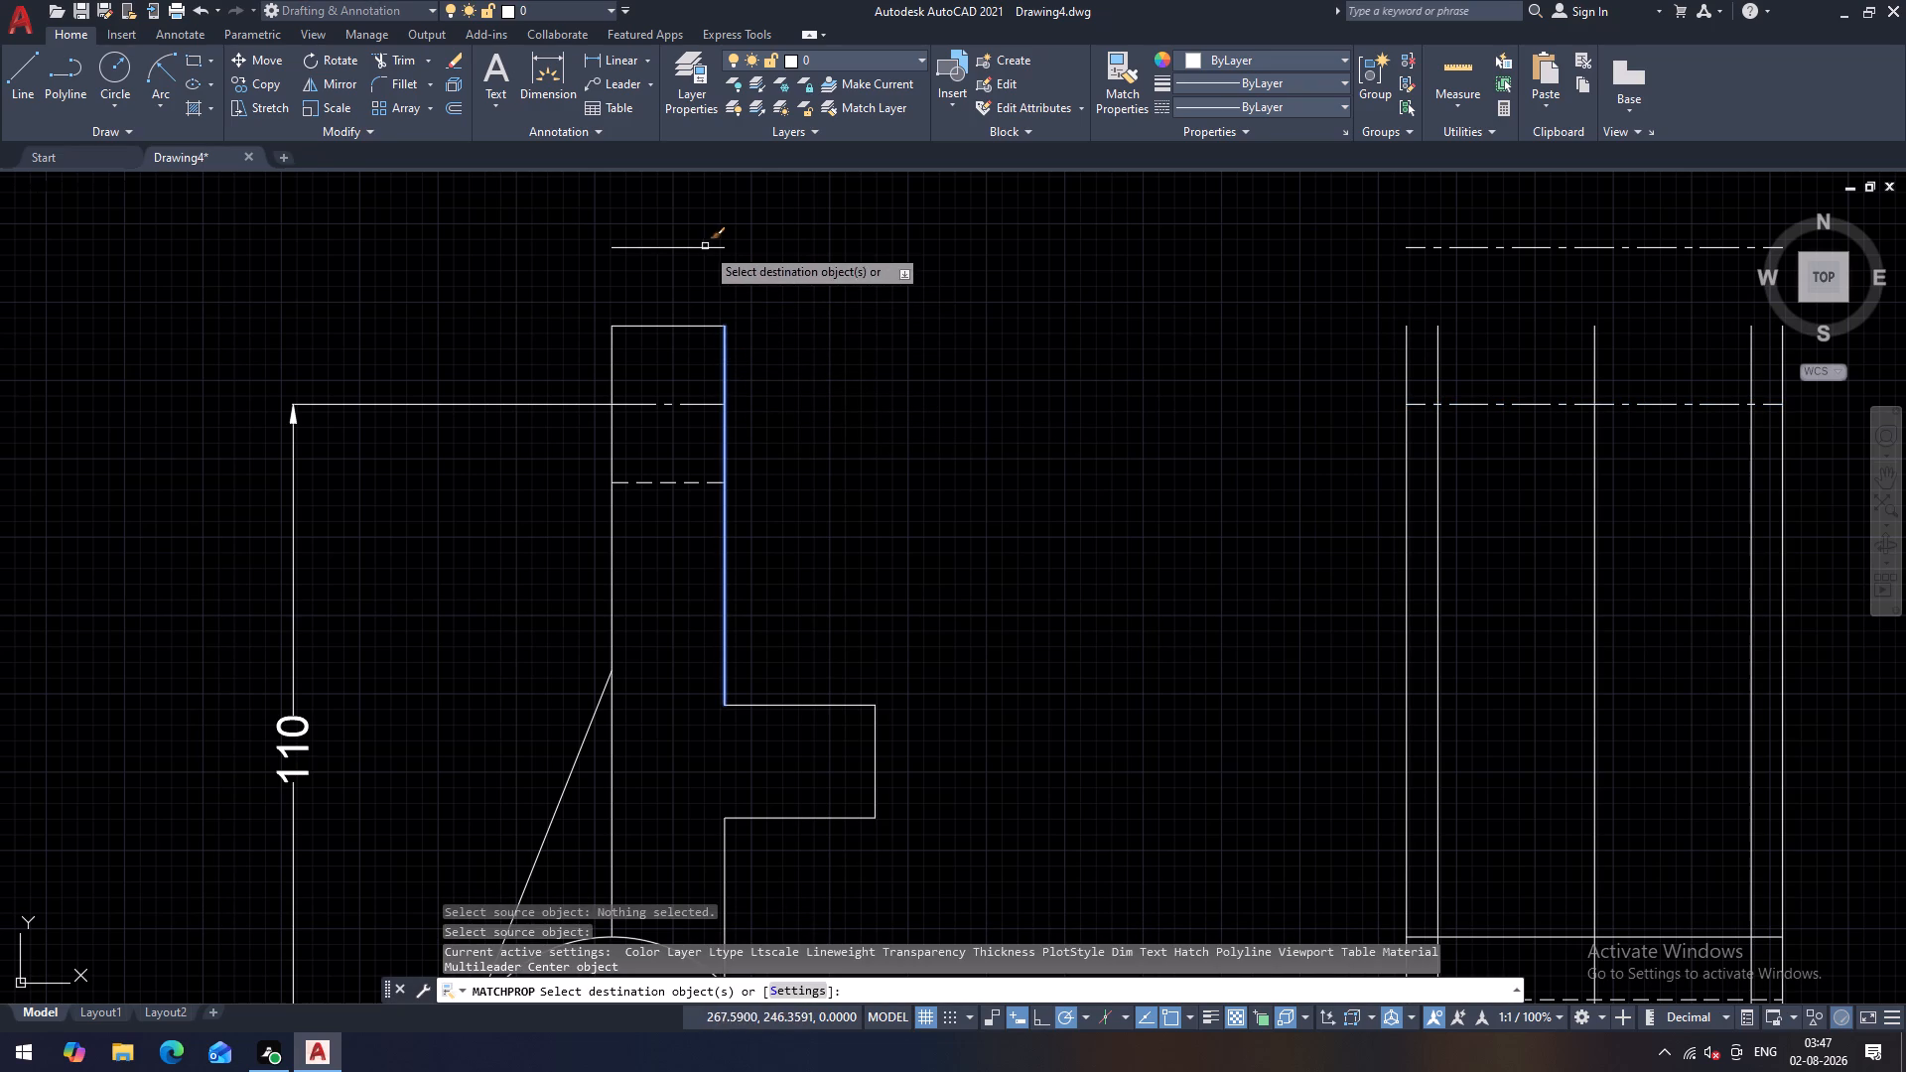
pyautogui.click(700, 244)
pyautogui.click(709, 267)
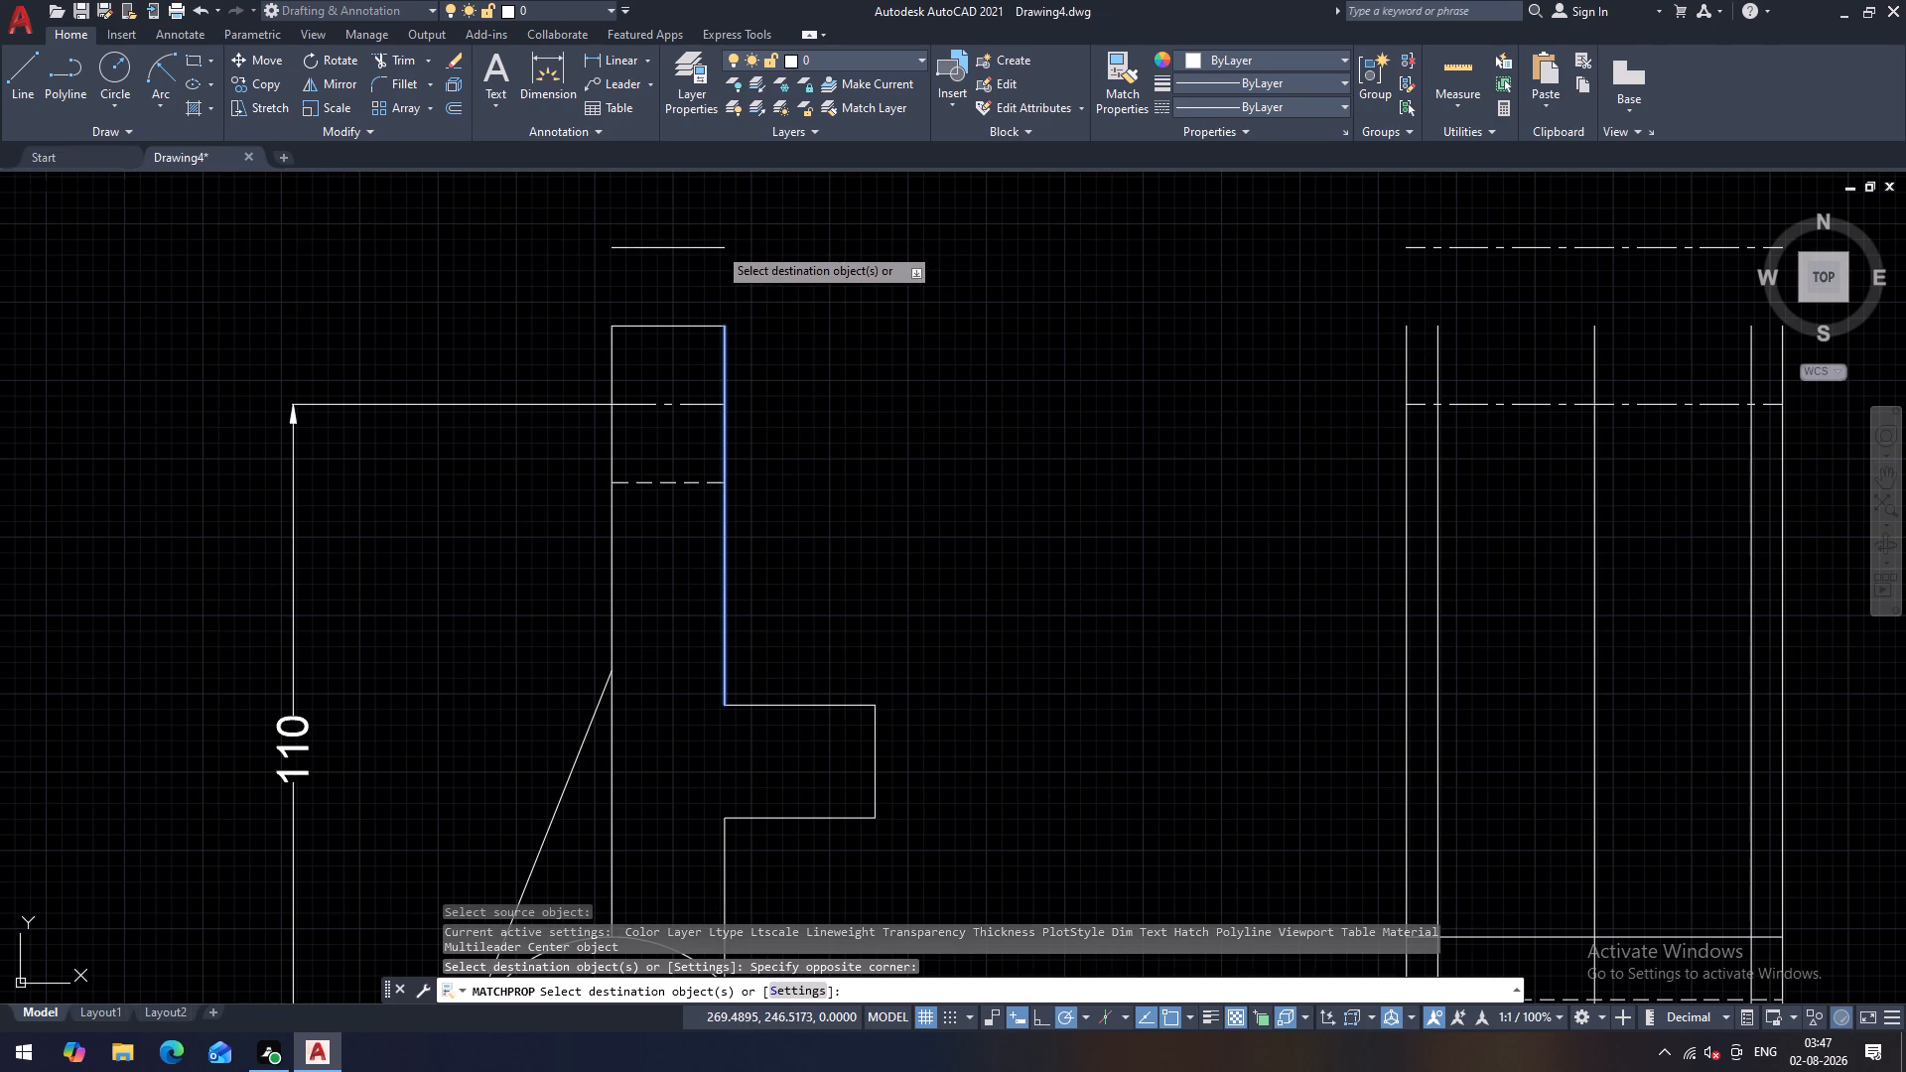
pyautogui.click(717, 245)
pyautogui.press('Escape')
# Extend both vertical edges of the first view's upright to the new solid line above them.
pyautogui.press('e')
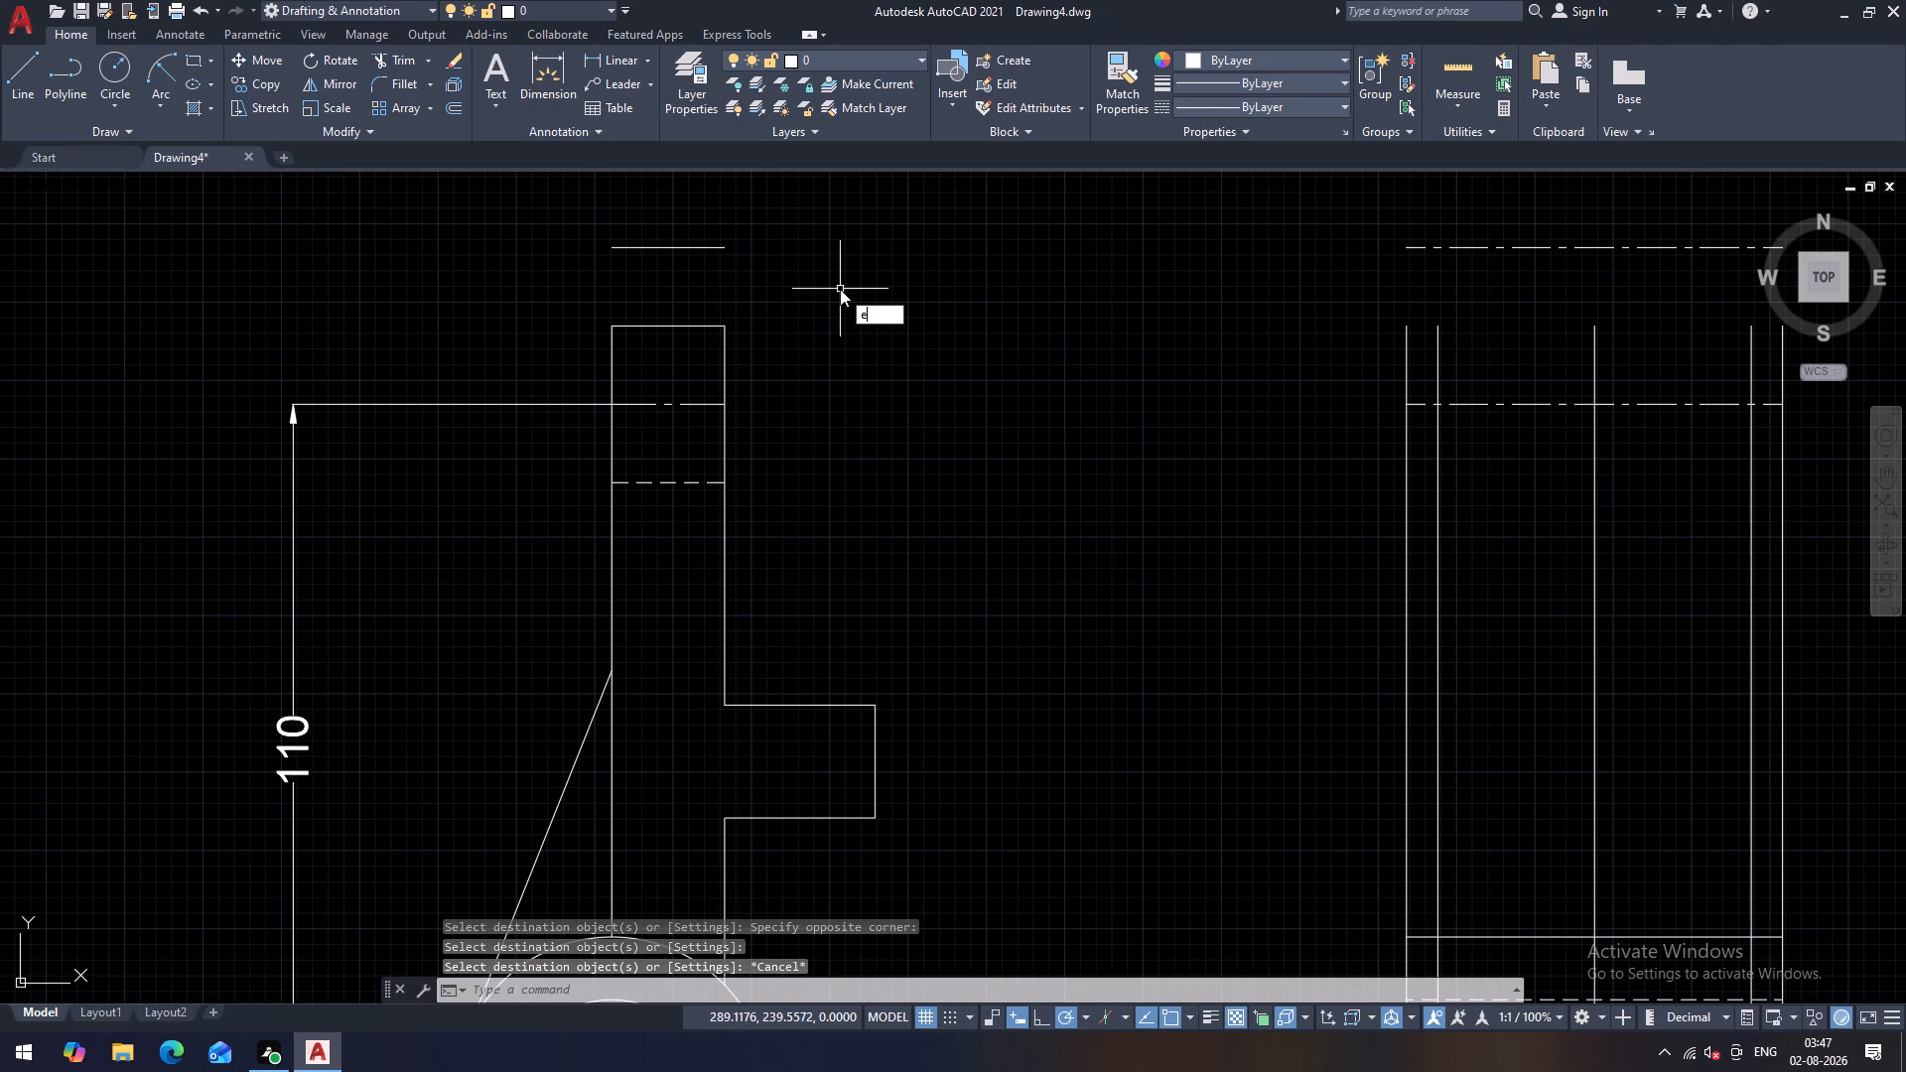
pyautogui.write('x')
pyautogui.press('space')
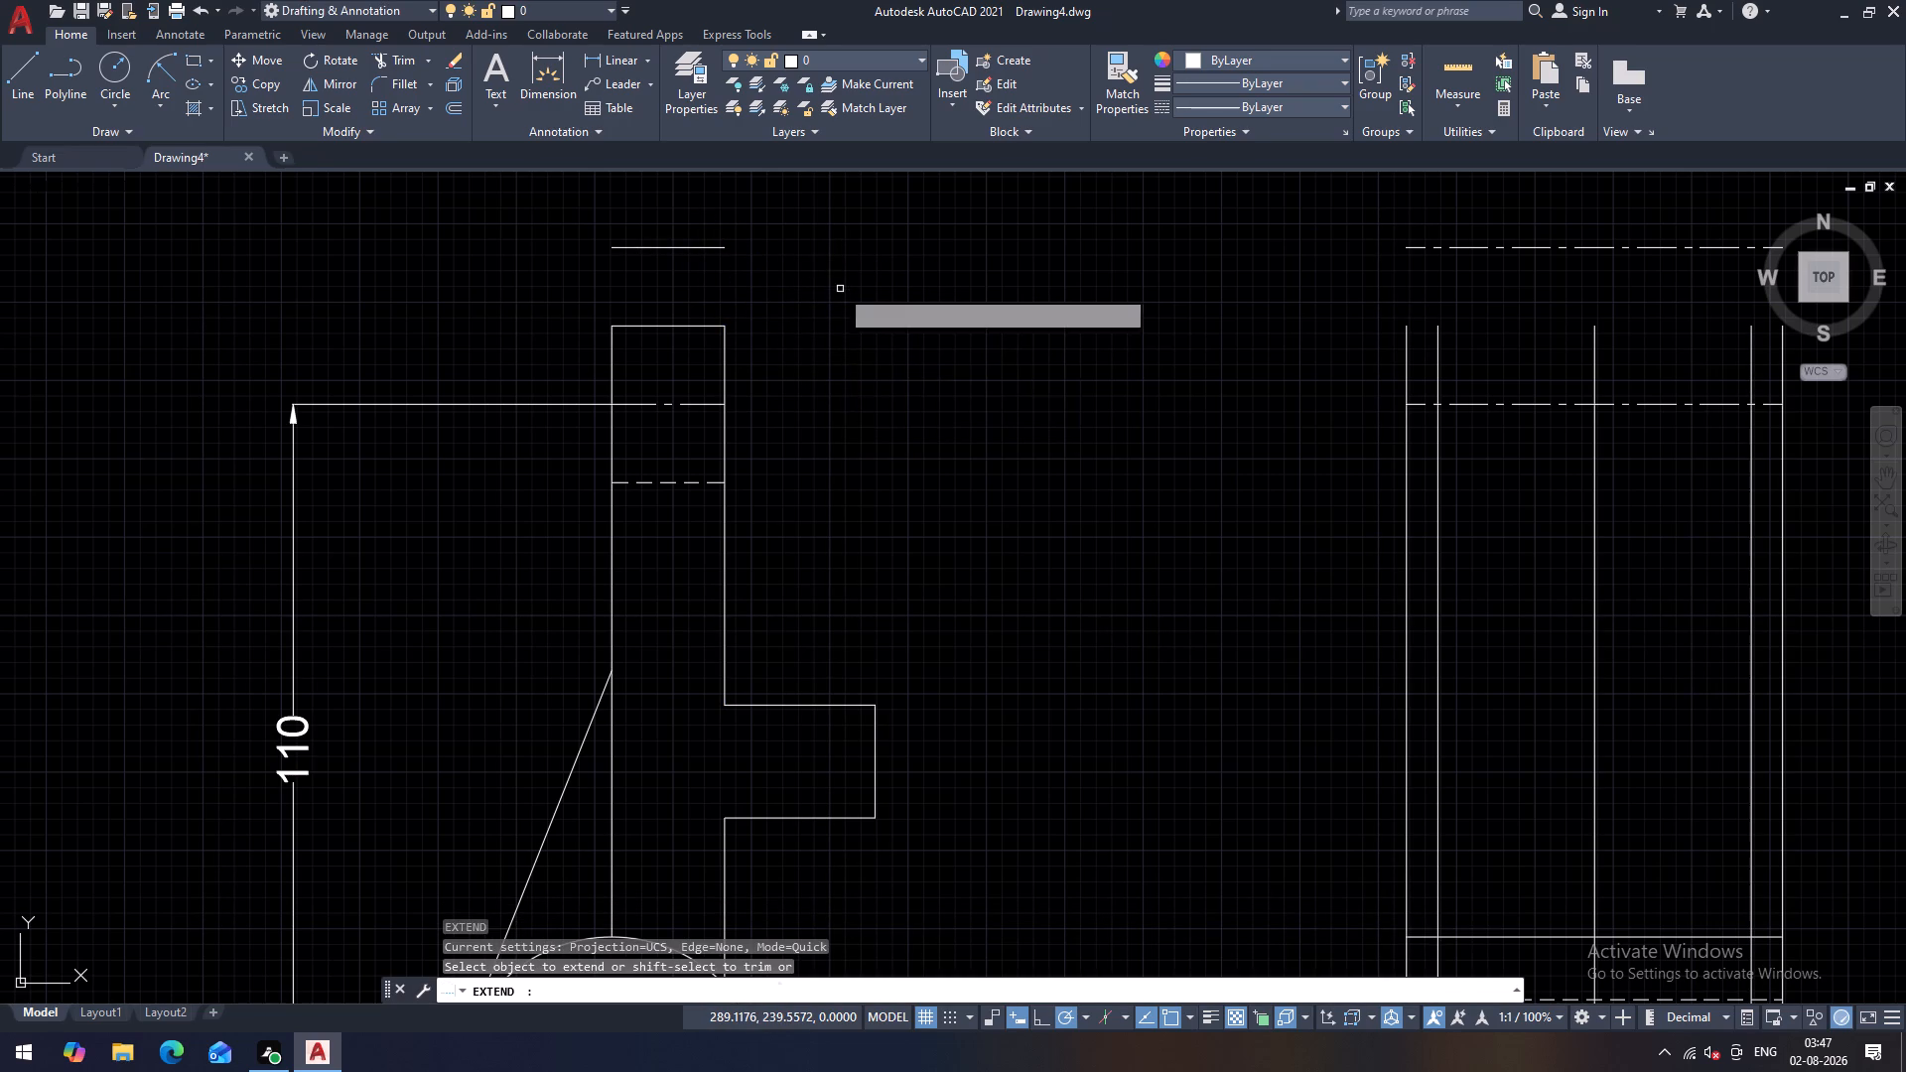
pyautogui.click(724, 365)
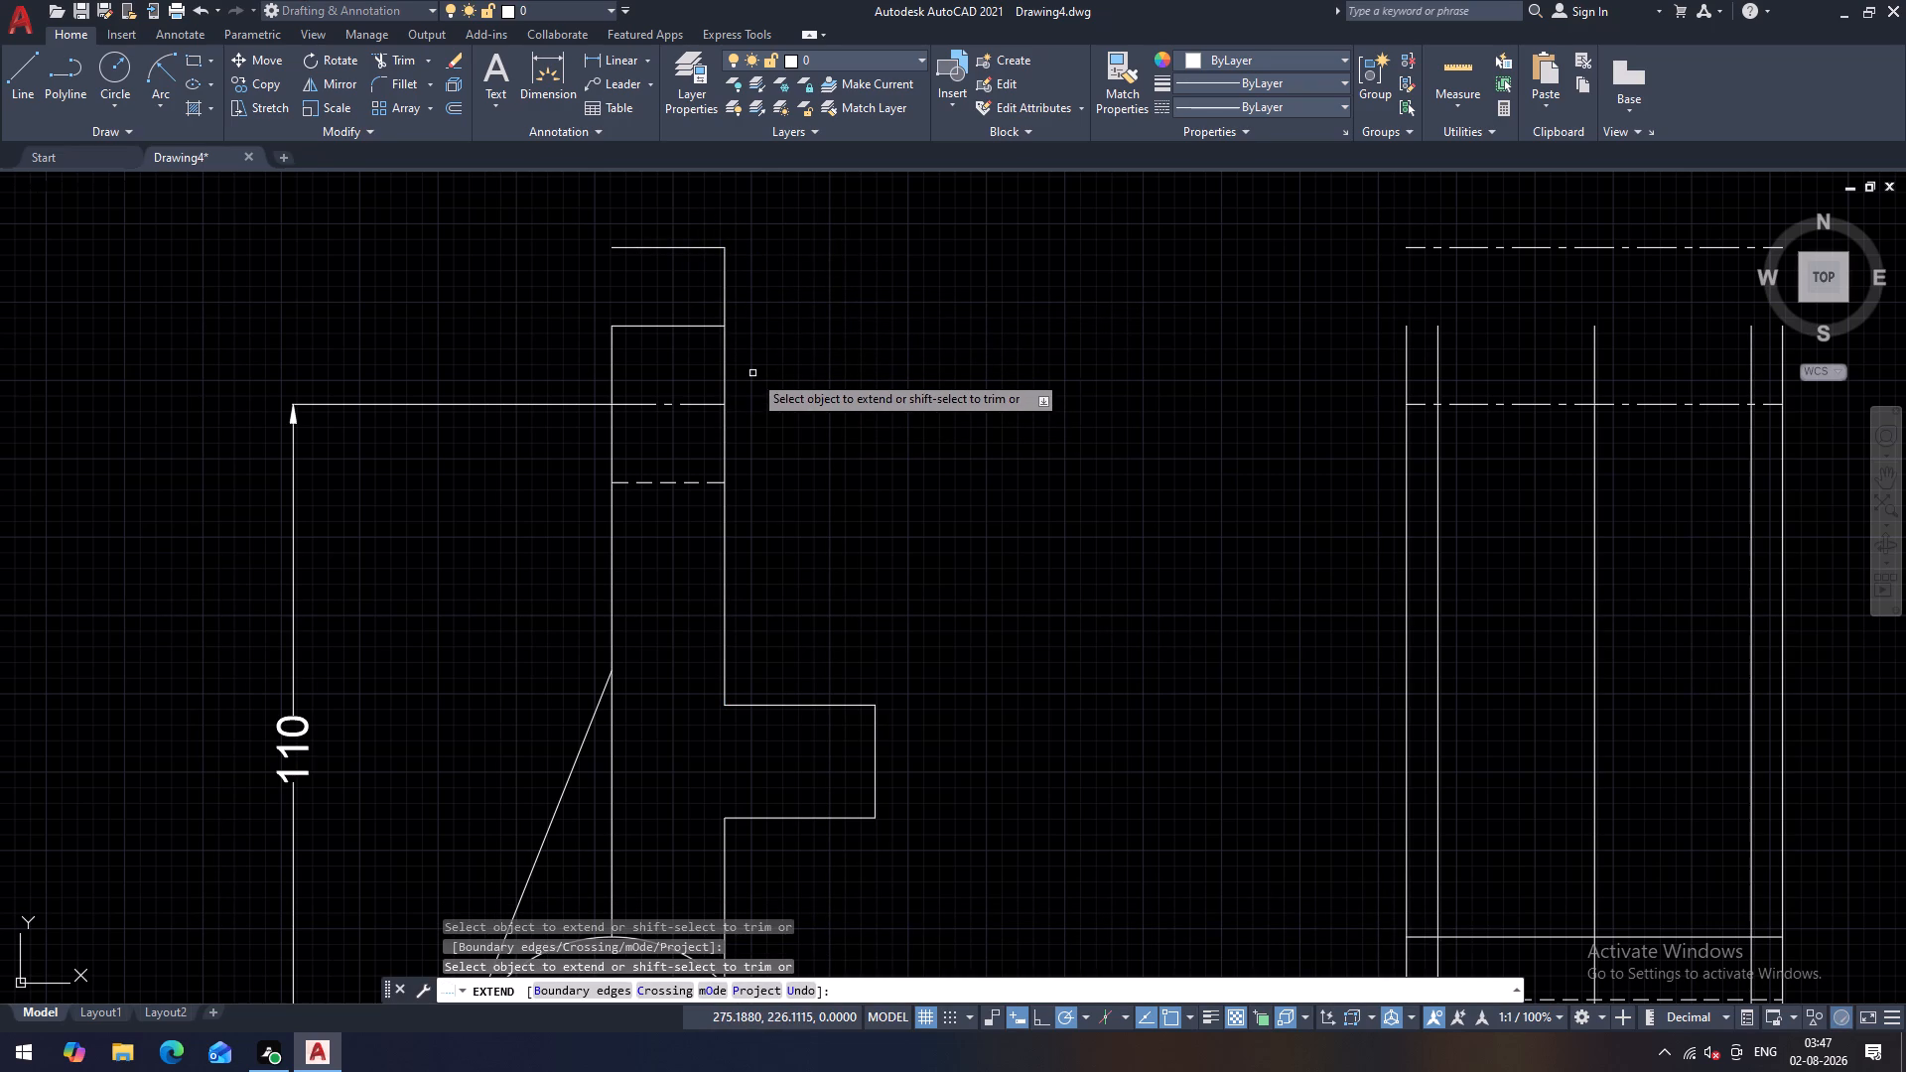
pyautogui.click(613, 375)
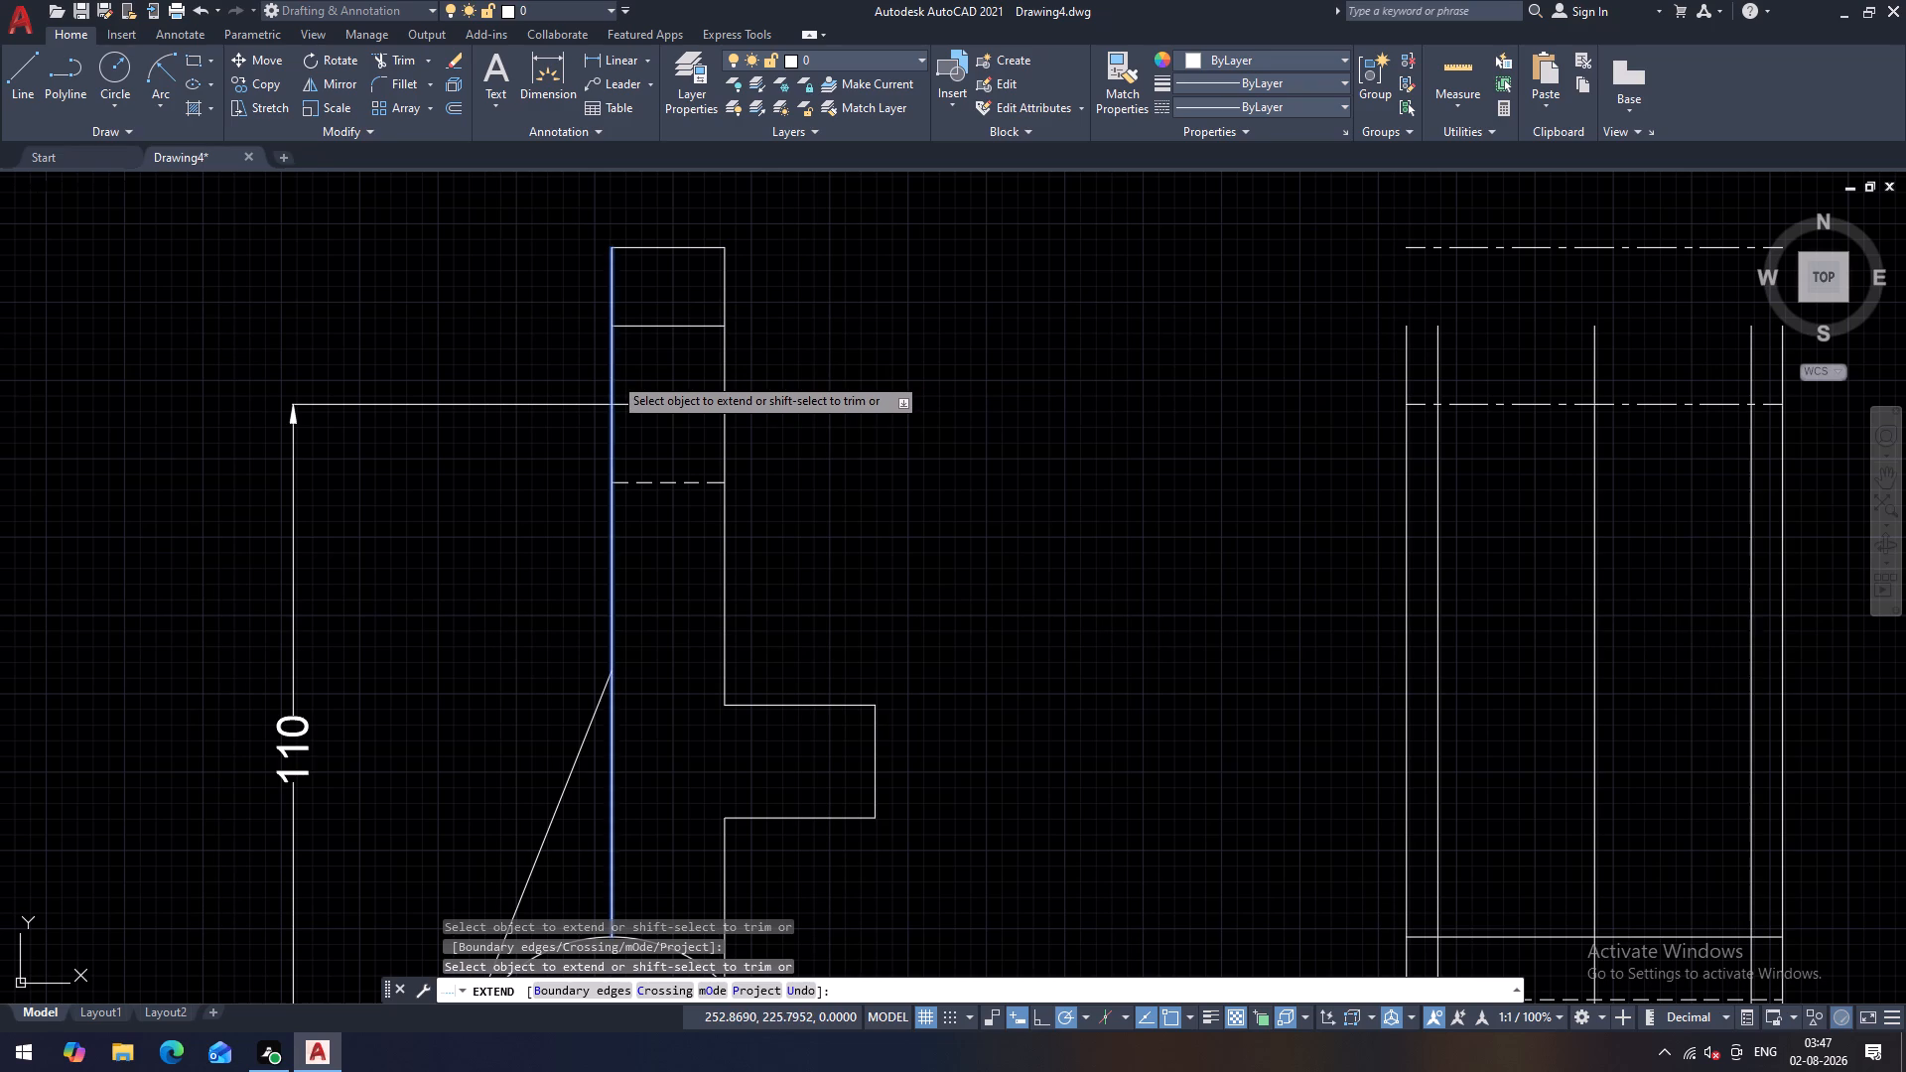
pyautogui.press('Escape')
pyautogui.press('Escape')
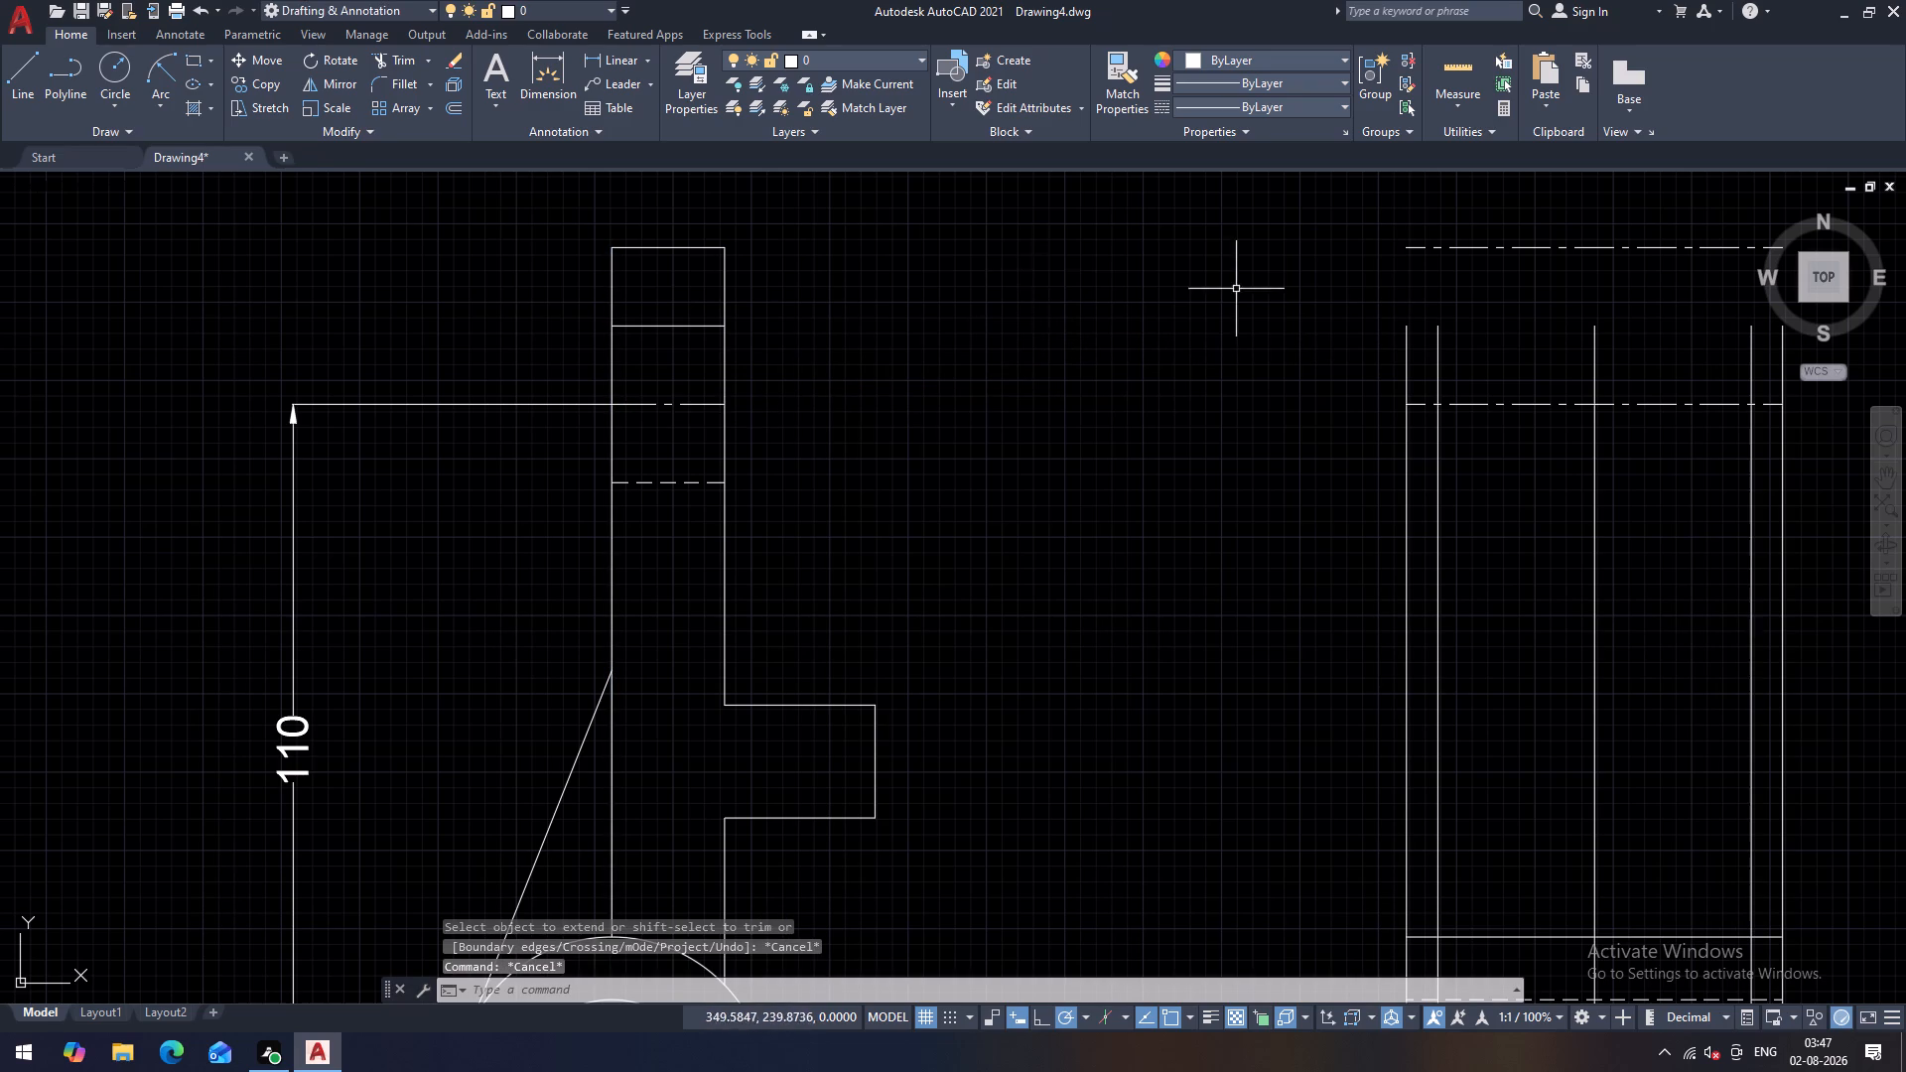
# Match the lower hidden line's properties onto the solid line across the upright at its former top edge.
pyautogui.write('ma')
pyautogui.press('space')
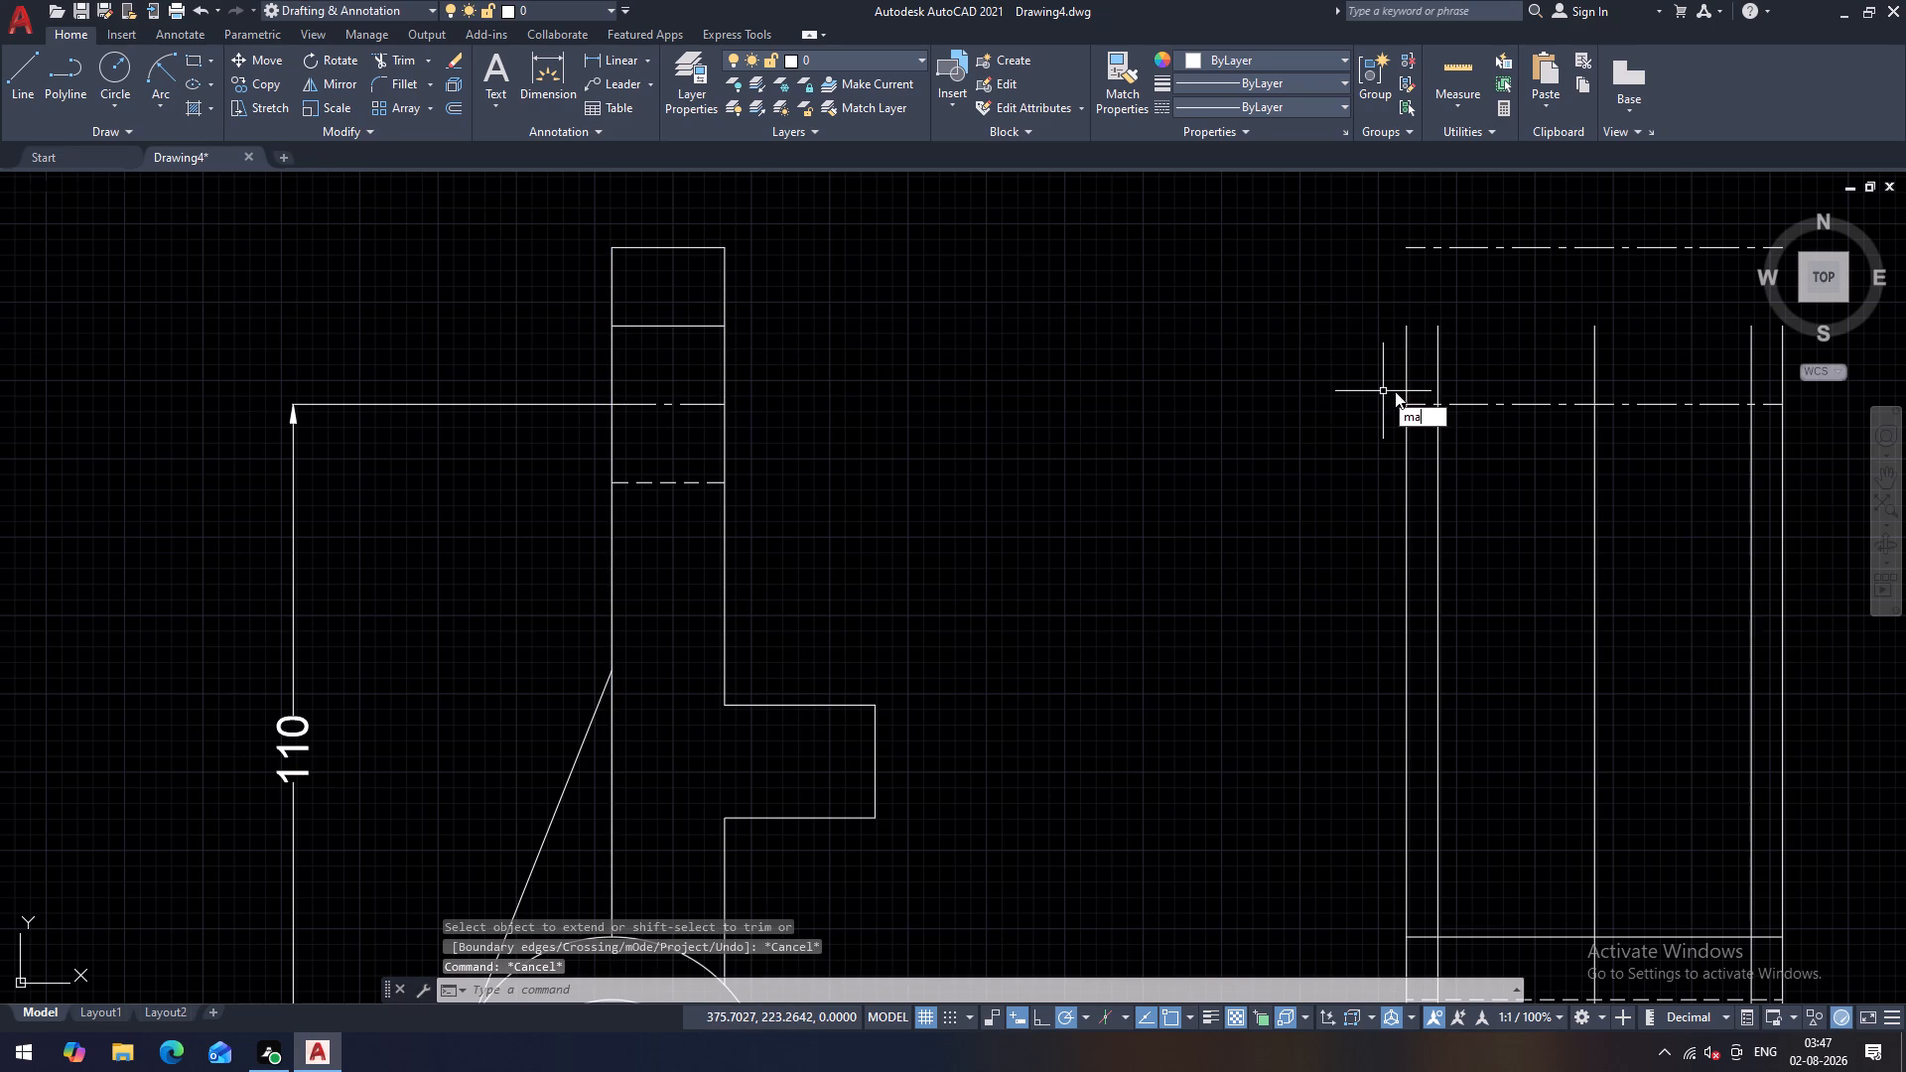
pyautogui.click(666, 482)
pyautogui.click(689, 324)
pyautogui.scroll(-1, 804, 335)
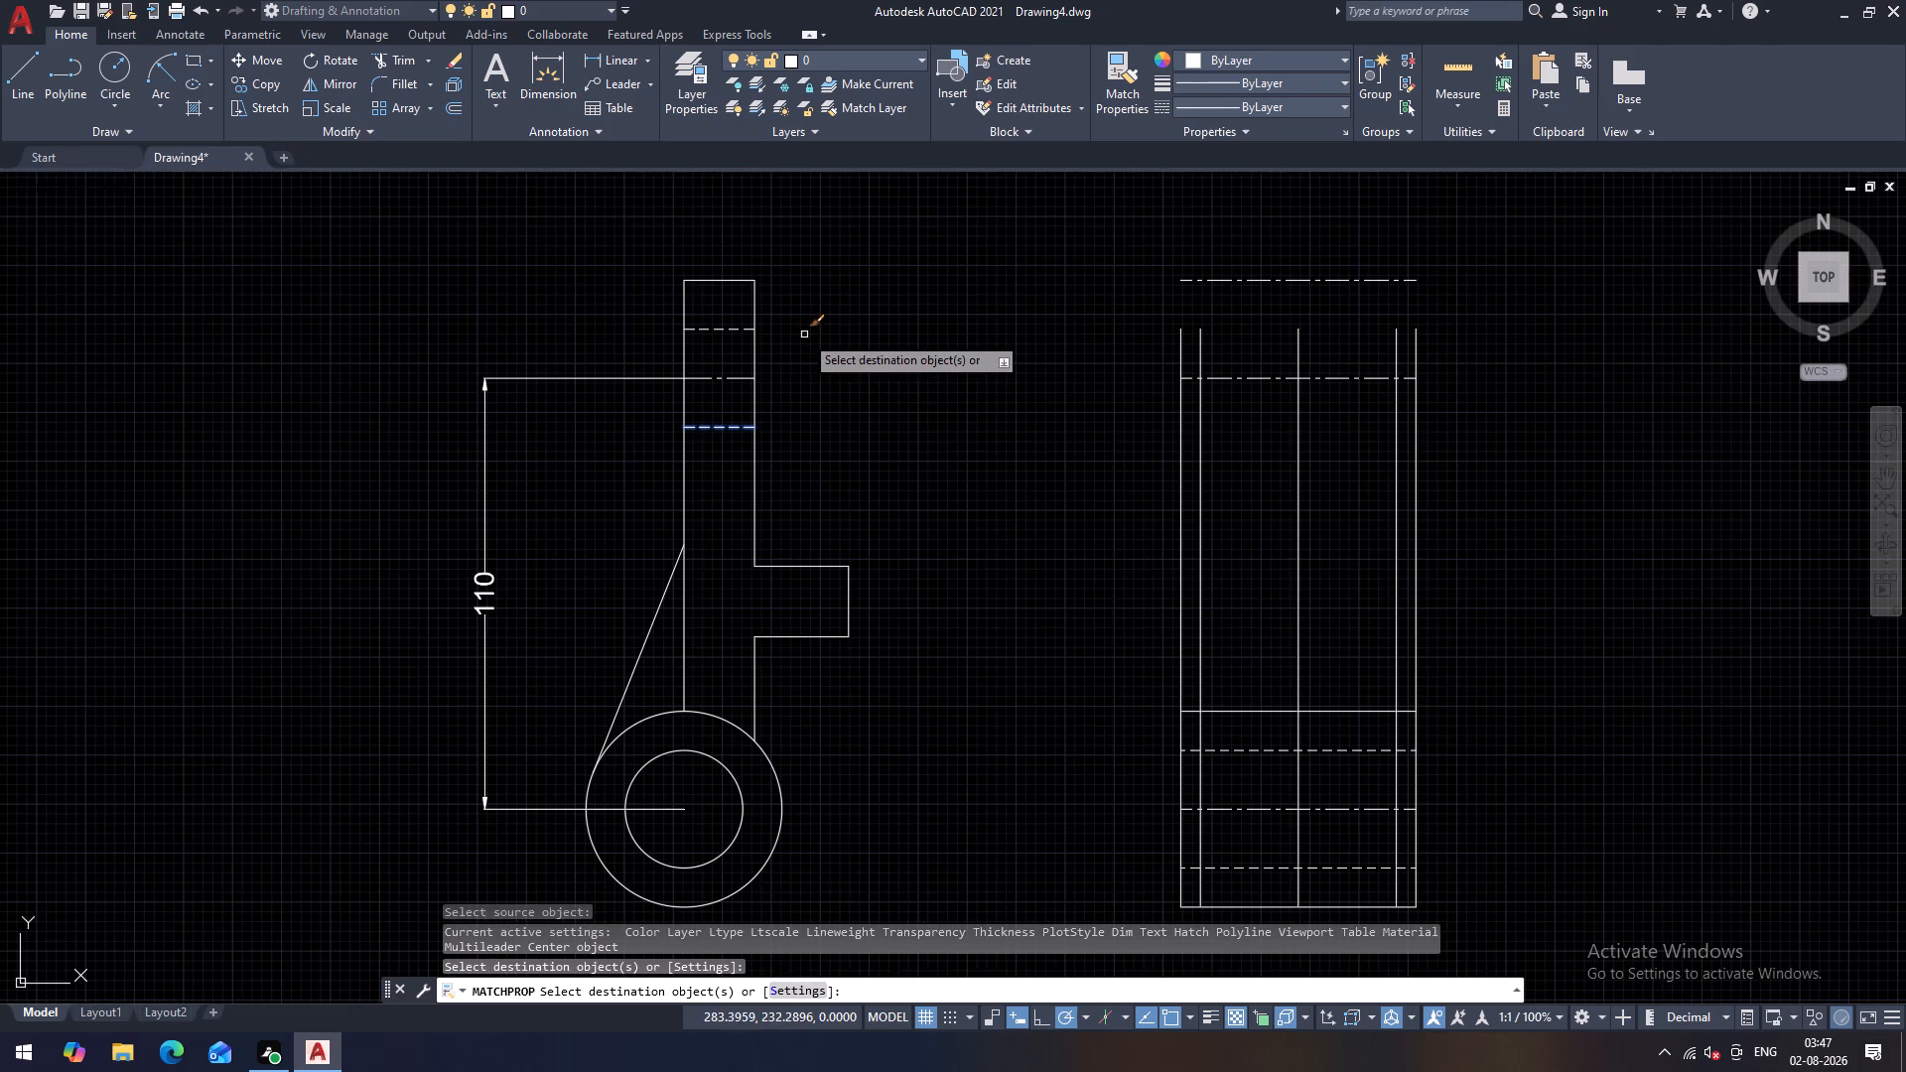
pyautogui.press('Escape')
# Add a Ø50 diameter dimension to the first view's outer circle, placed outside it at lower left.
pyautogui.moveTo(924, 451); pyautogui.dragTo(915, 411, button='middle')
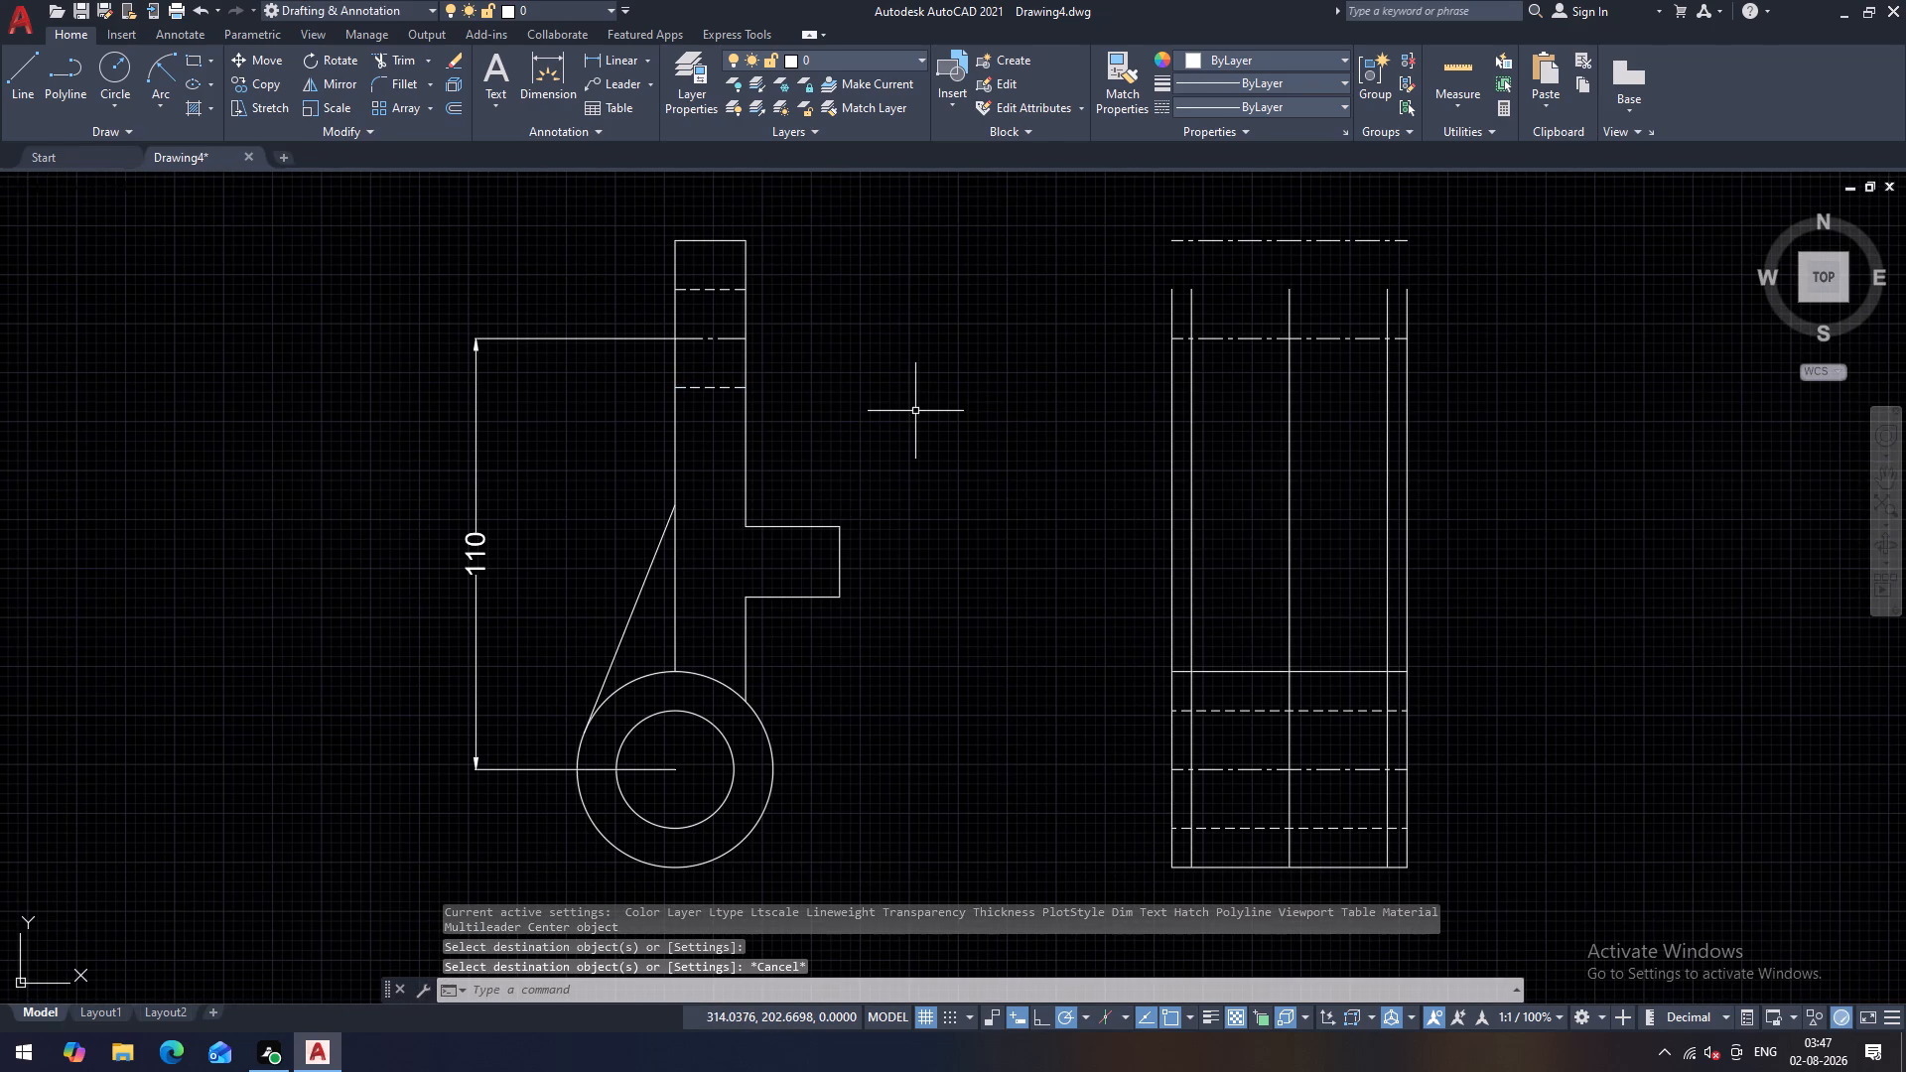
pyautogui.moveTo(1038, 404); pyautogui.dragTo(1001, 392, button='middle')
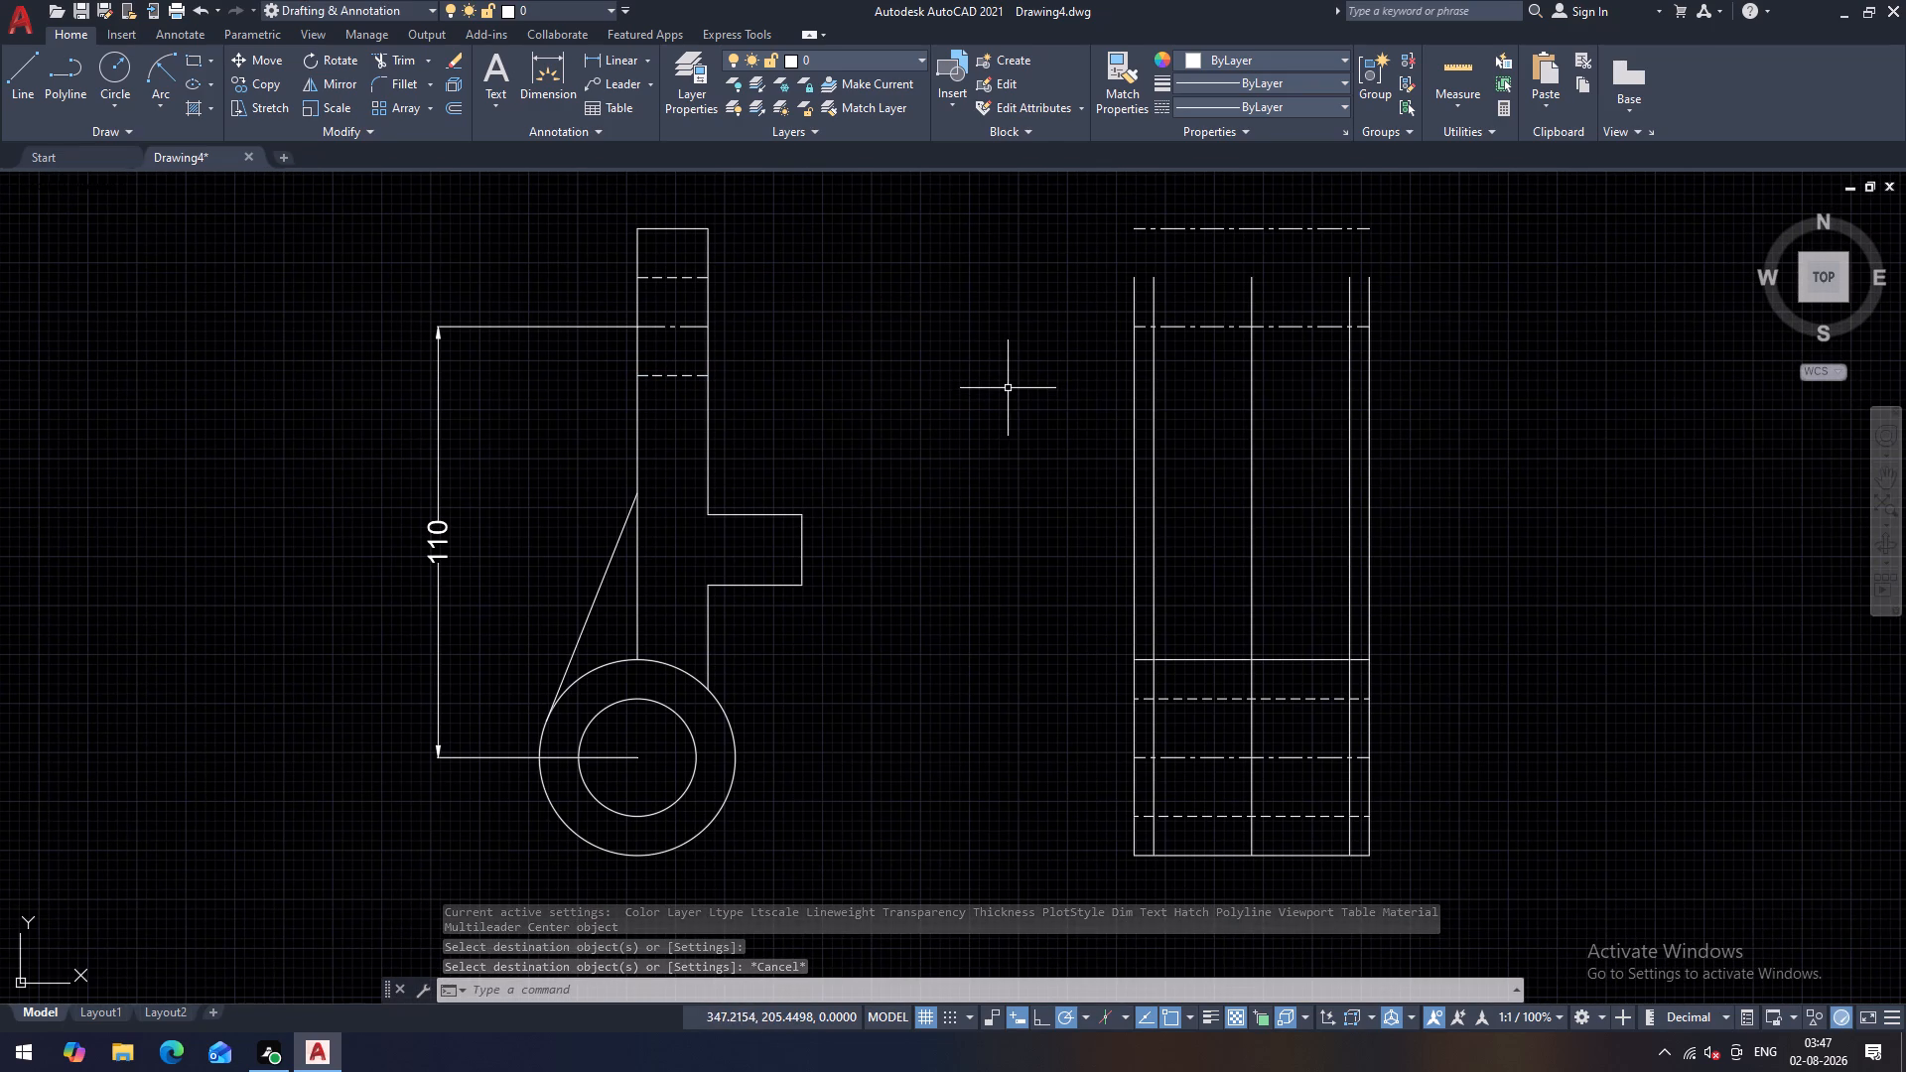
pyautogui.middleClick(915, 517)
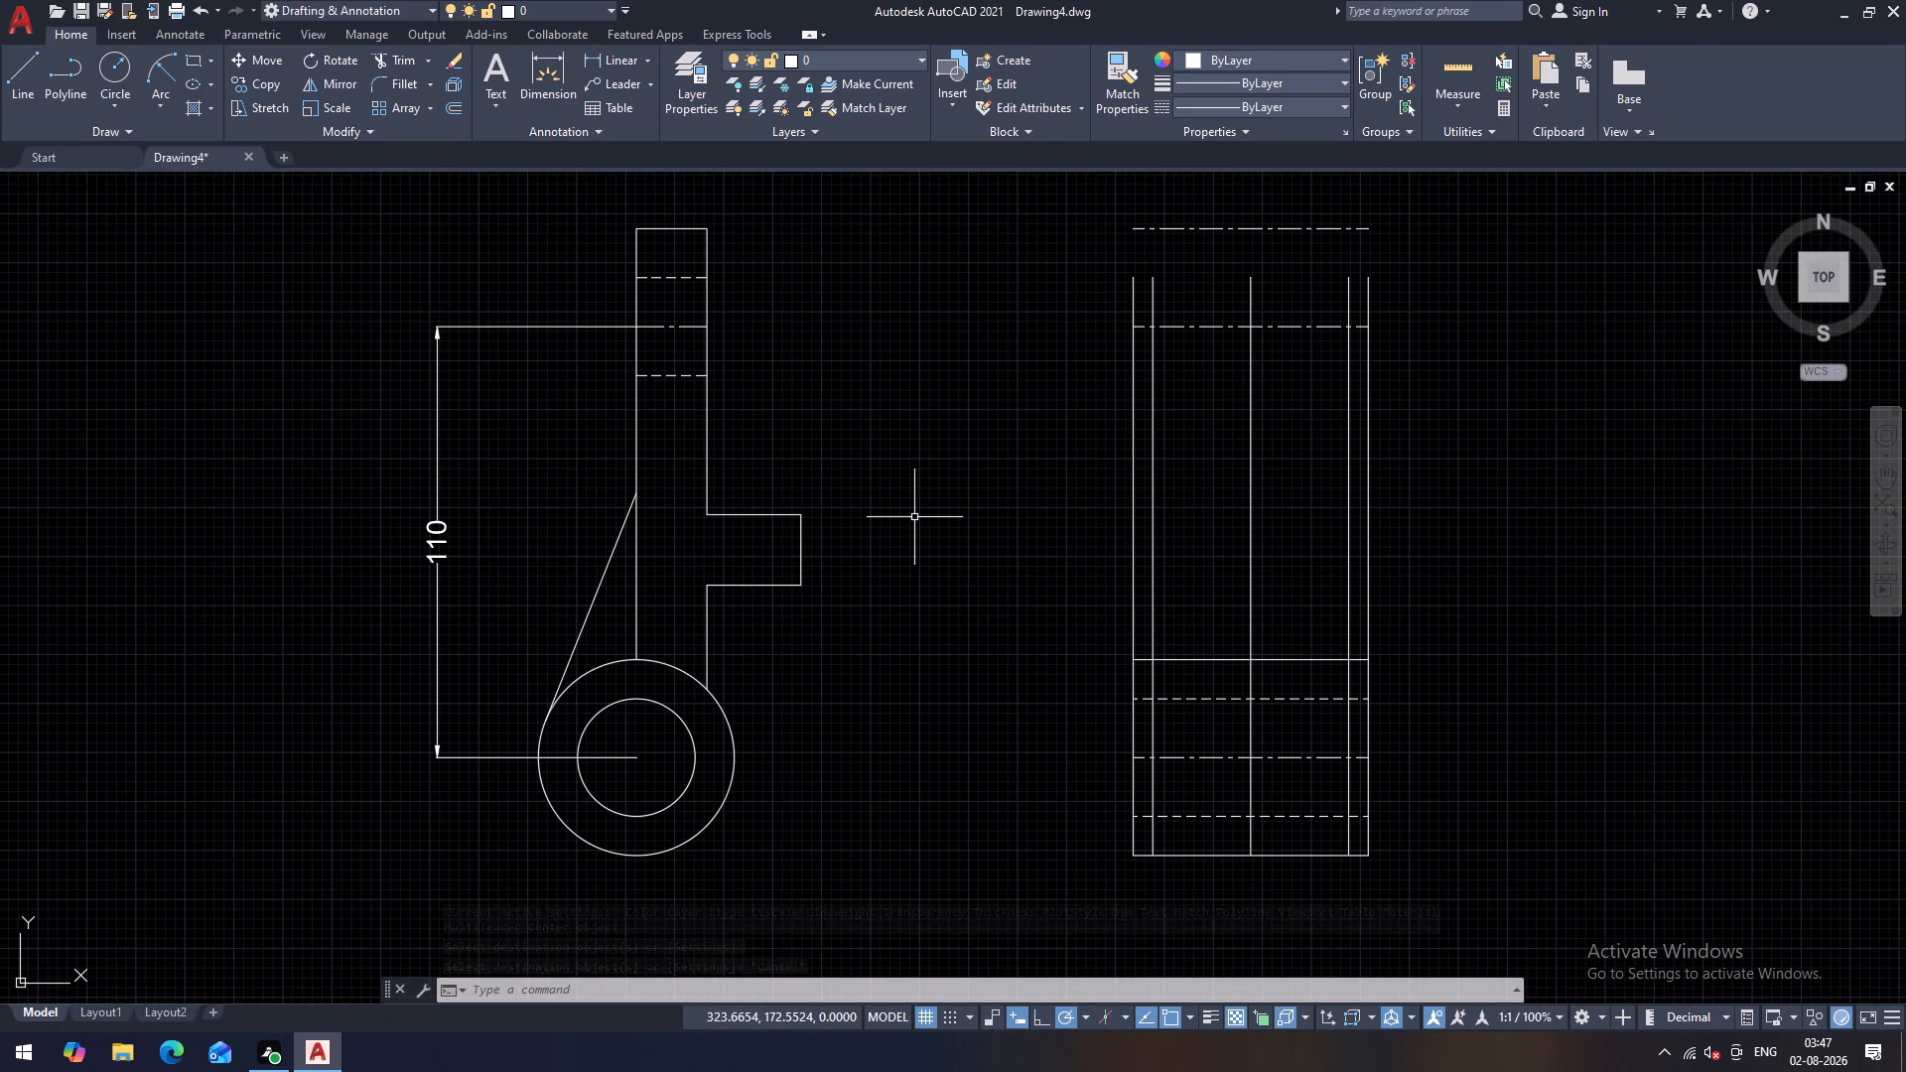
pyautogui.scroll(-1, 822, 544)
pyautogui.middleClick(928, 515)
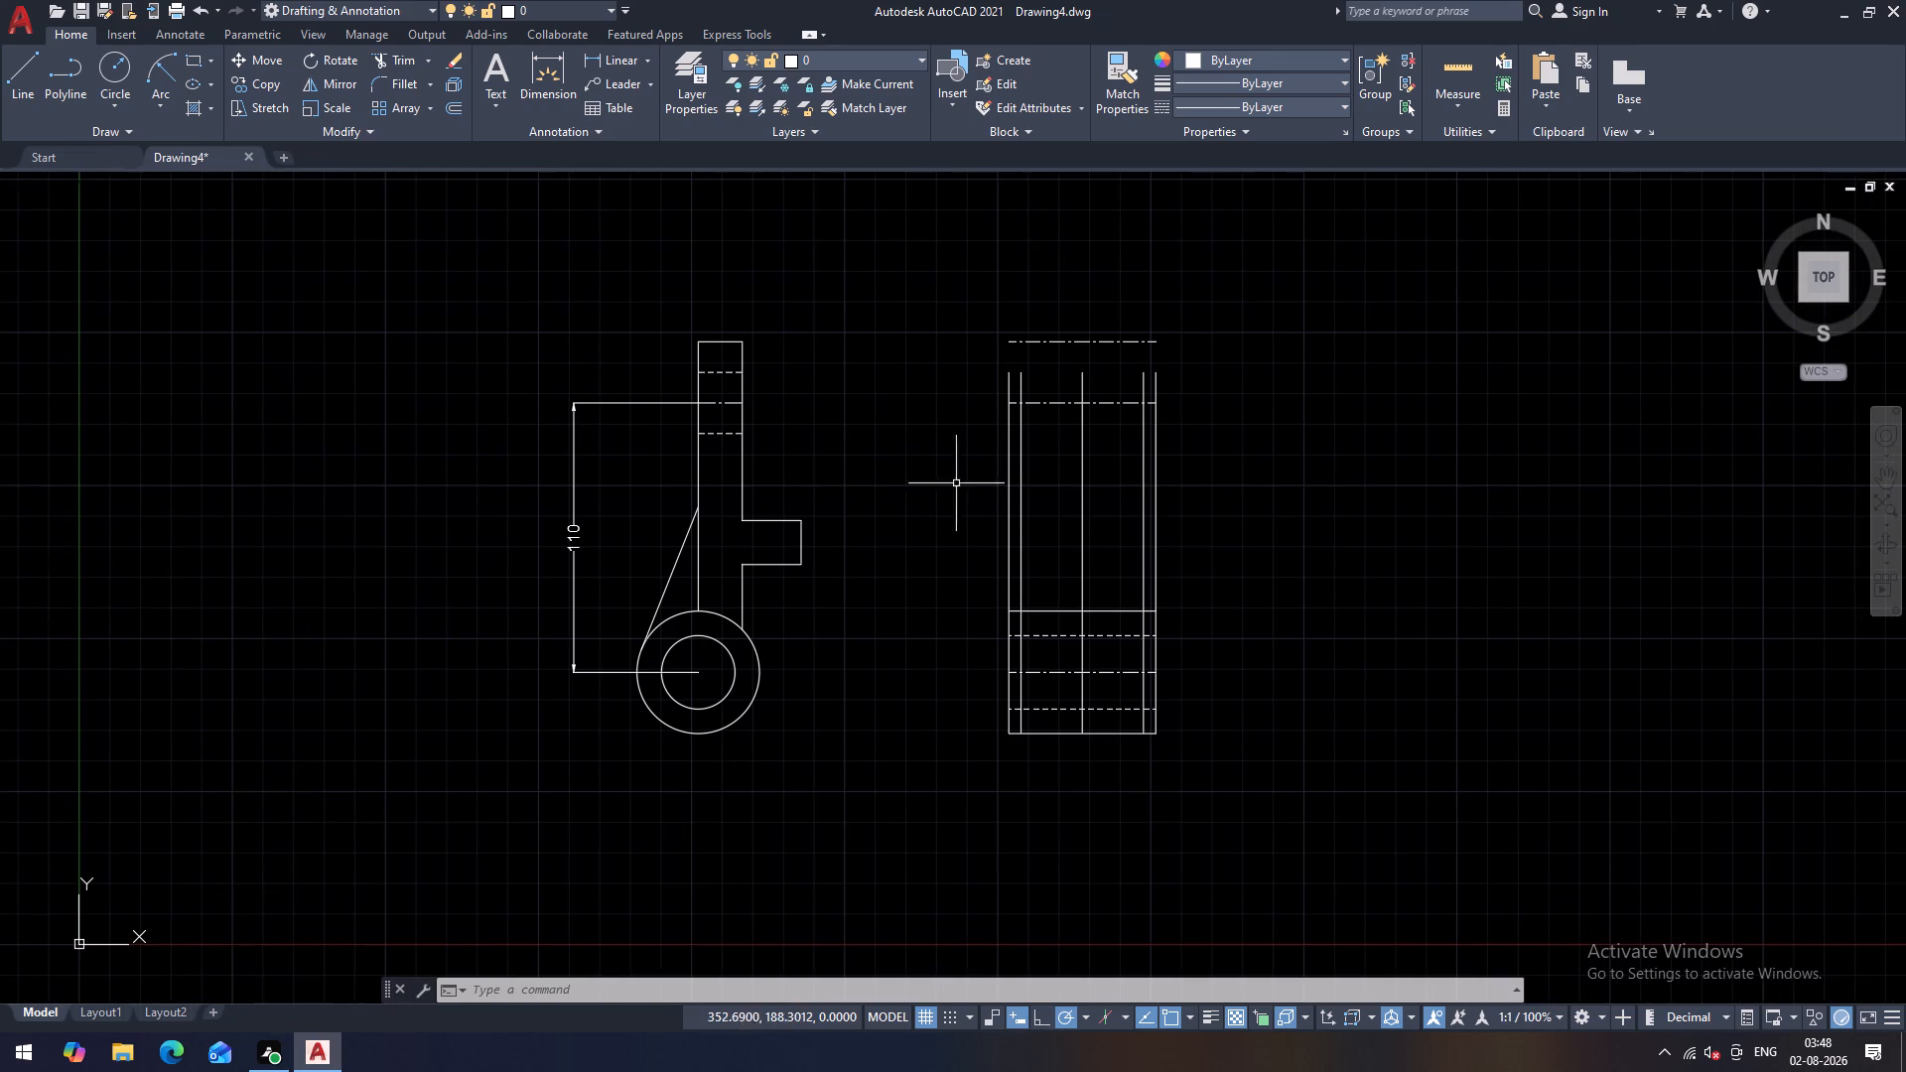
pyautogui.moveTo(886, 527); pyautogui.dragTo(936, 505, button='middle')
pyautogui.click(552, 75)
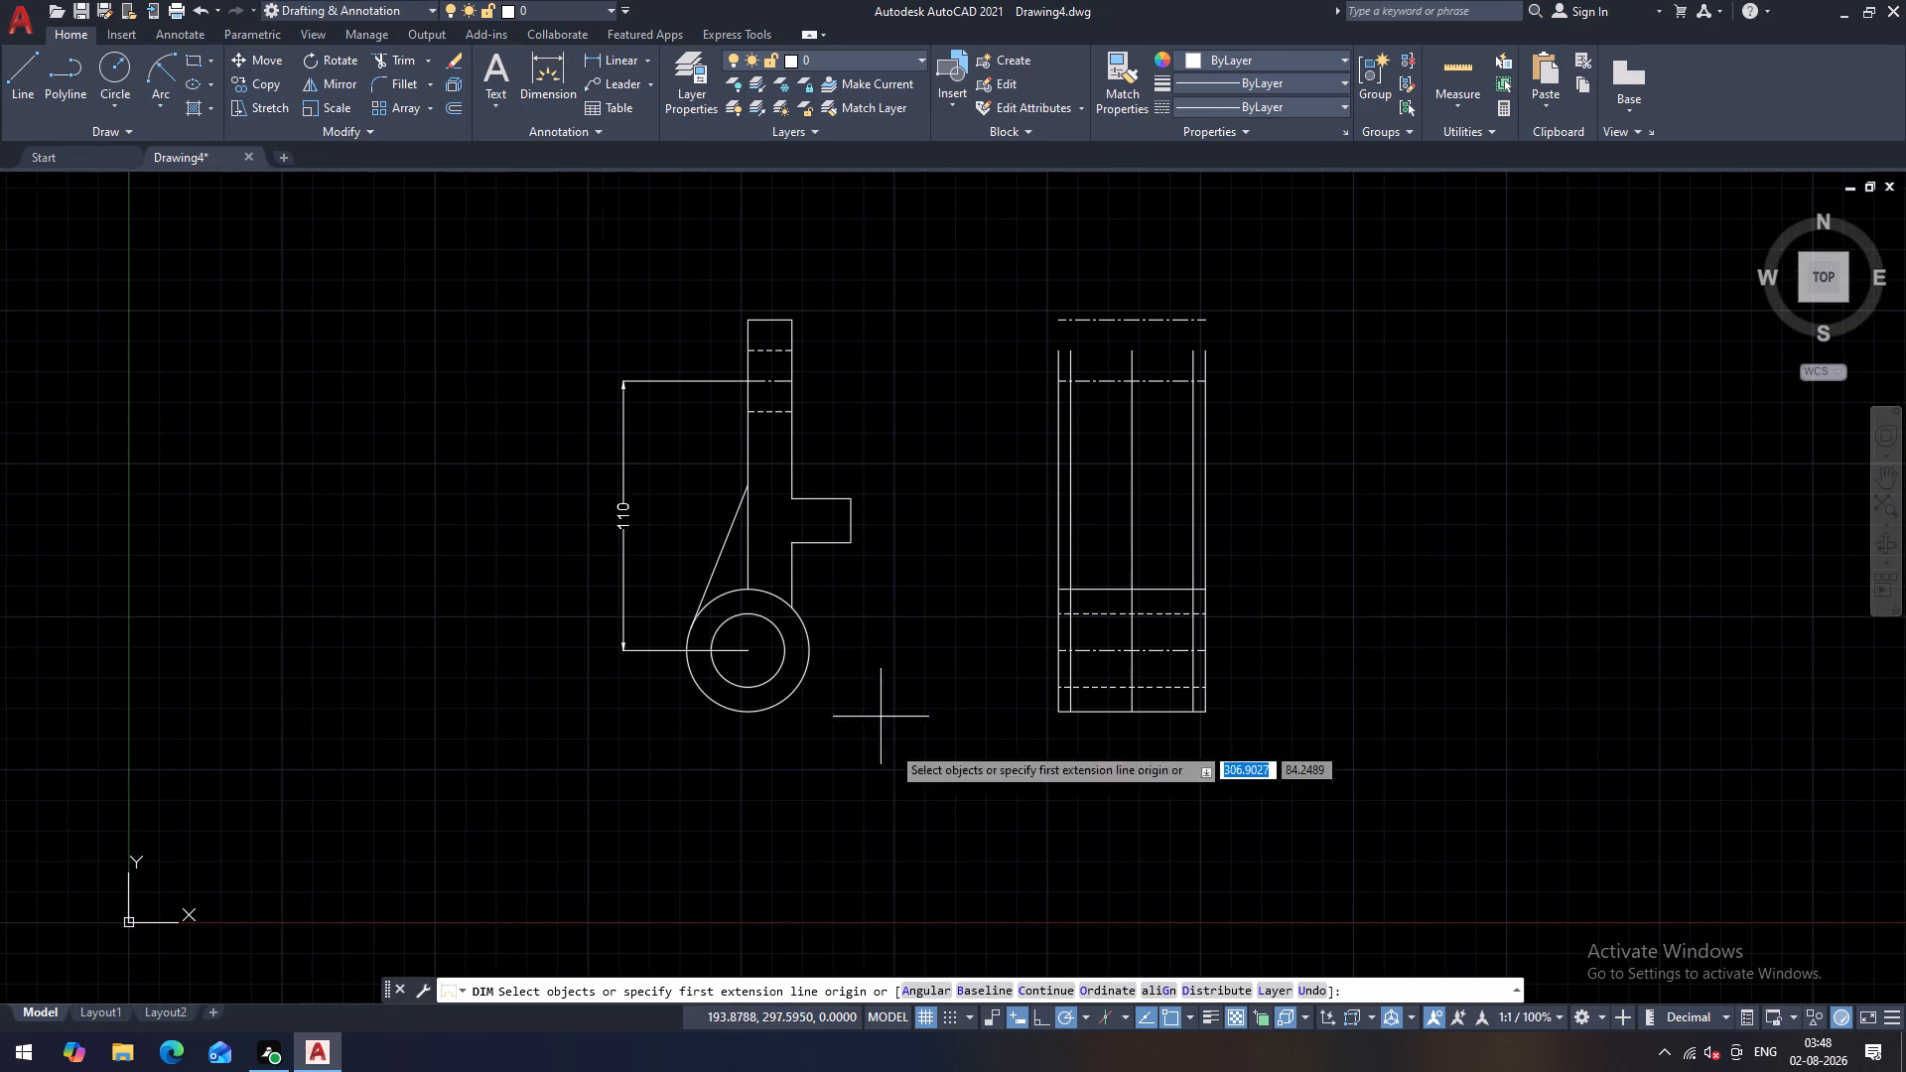
pyautogui.scroll(4, 656, 700)
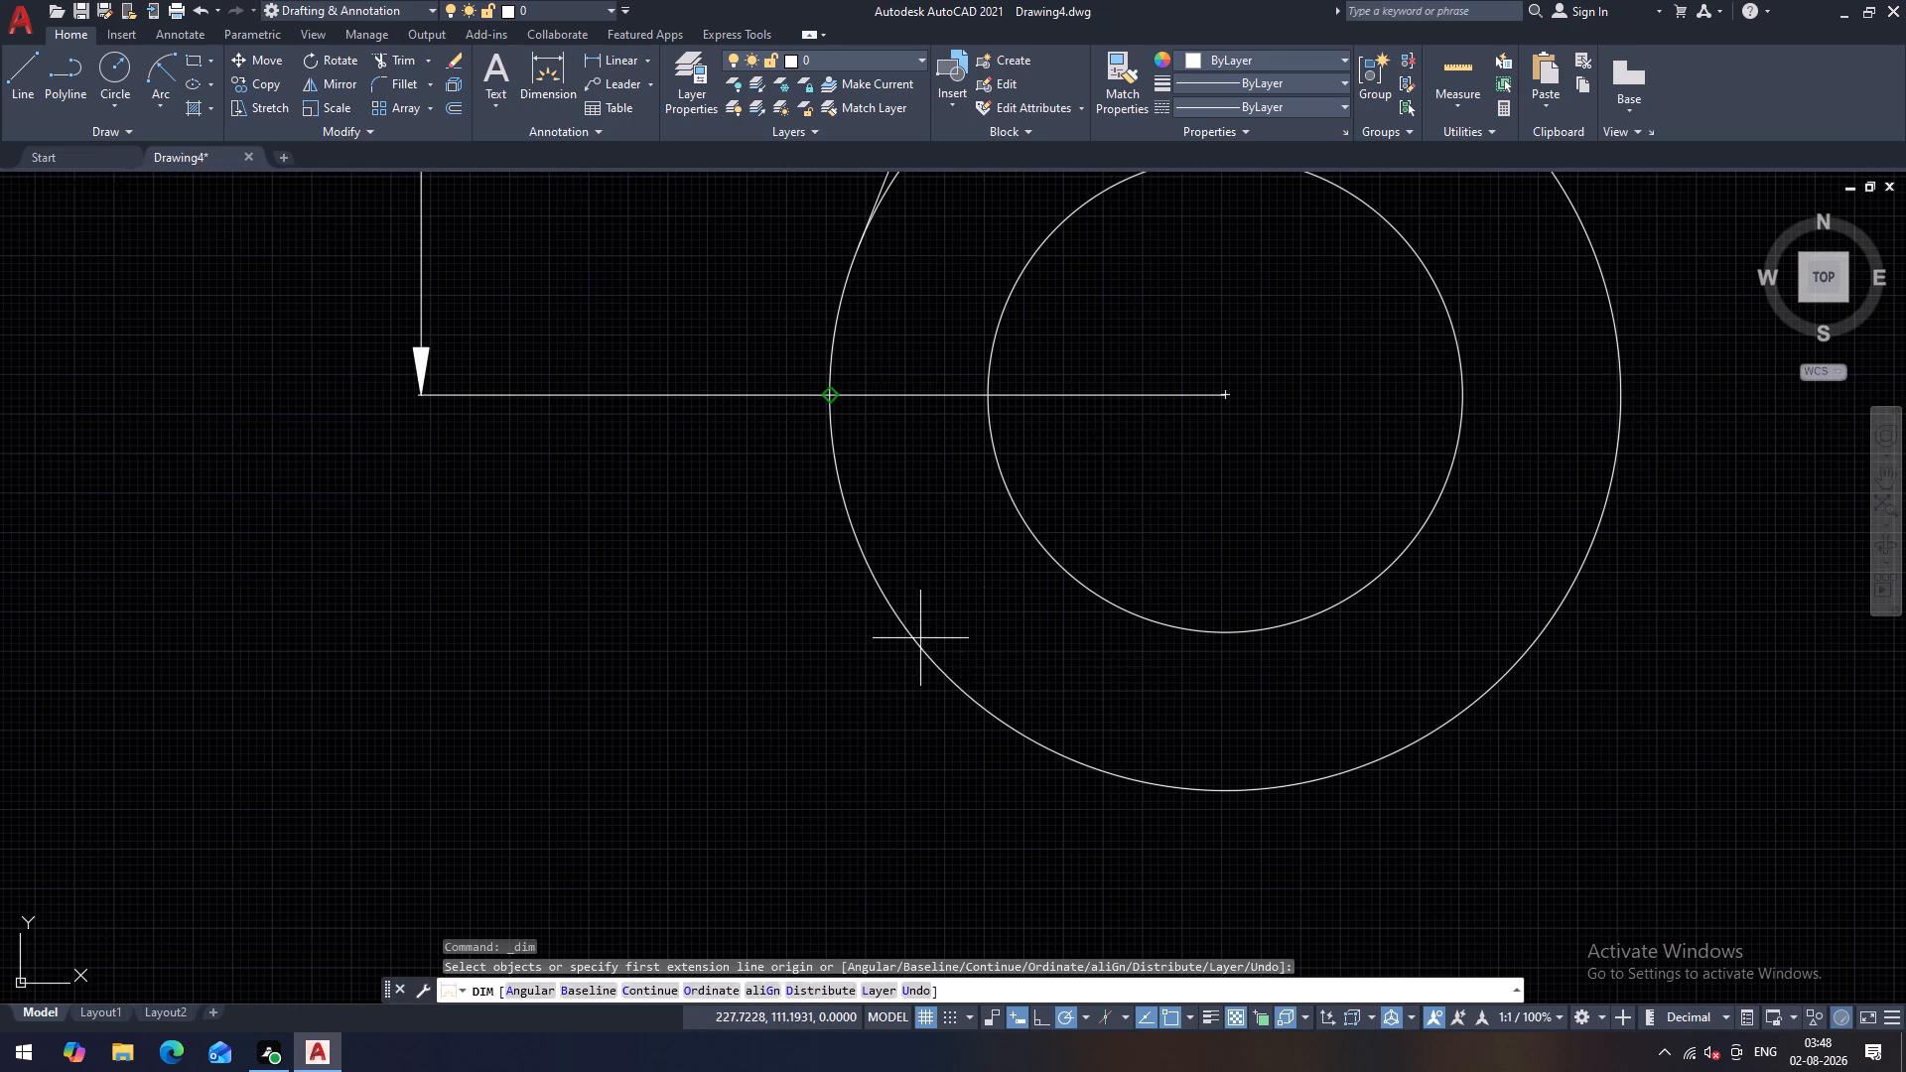
pyautogui.click(915, 648)
pyautogui.click(590, 790)
pyautogui.scroll(-1, 744, 715)
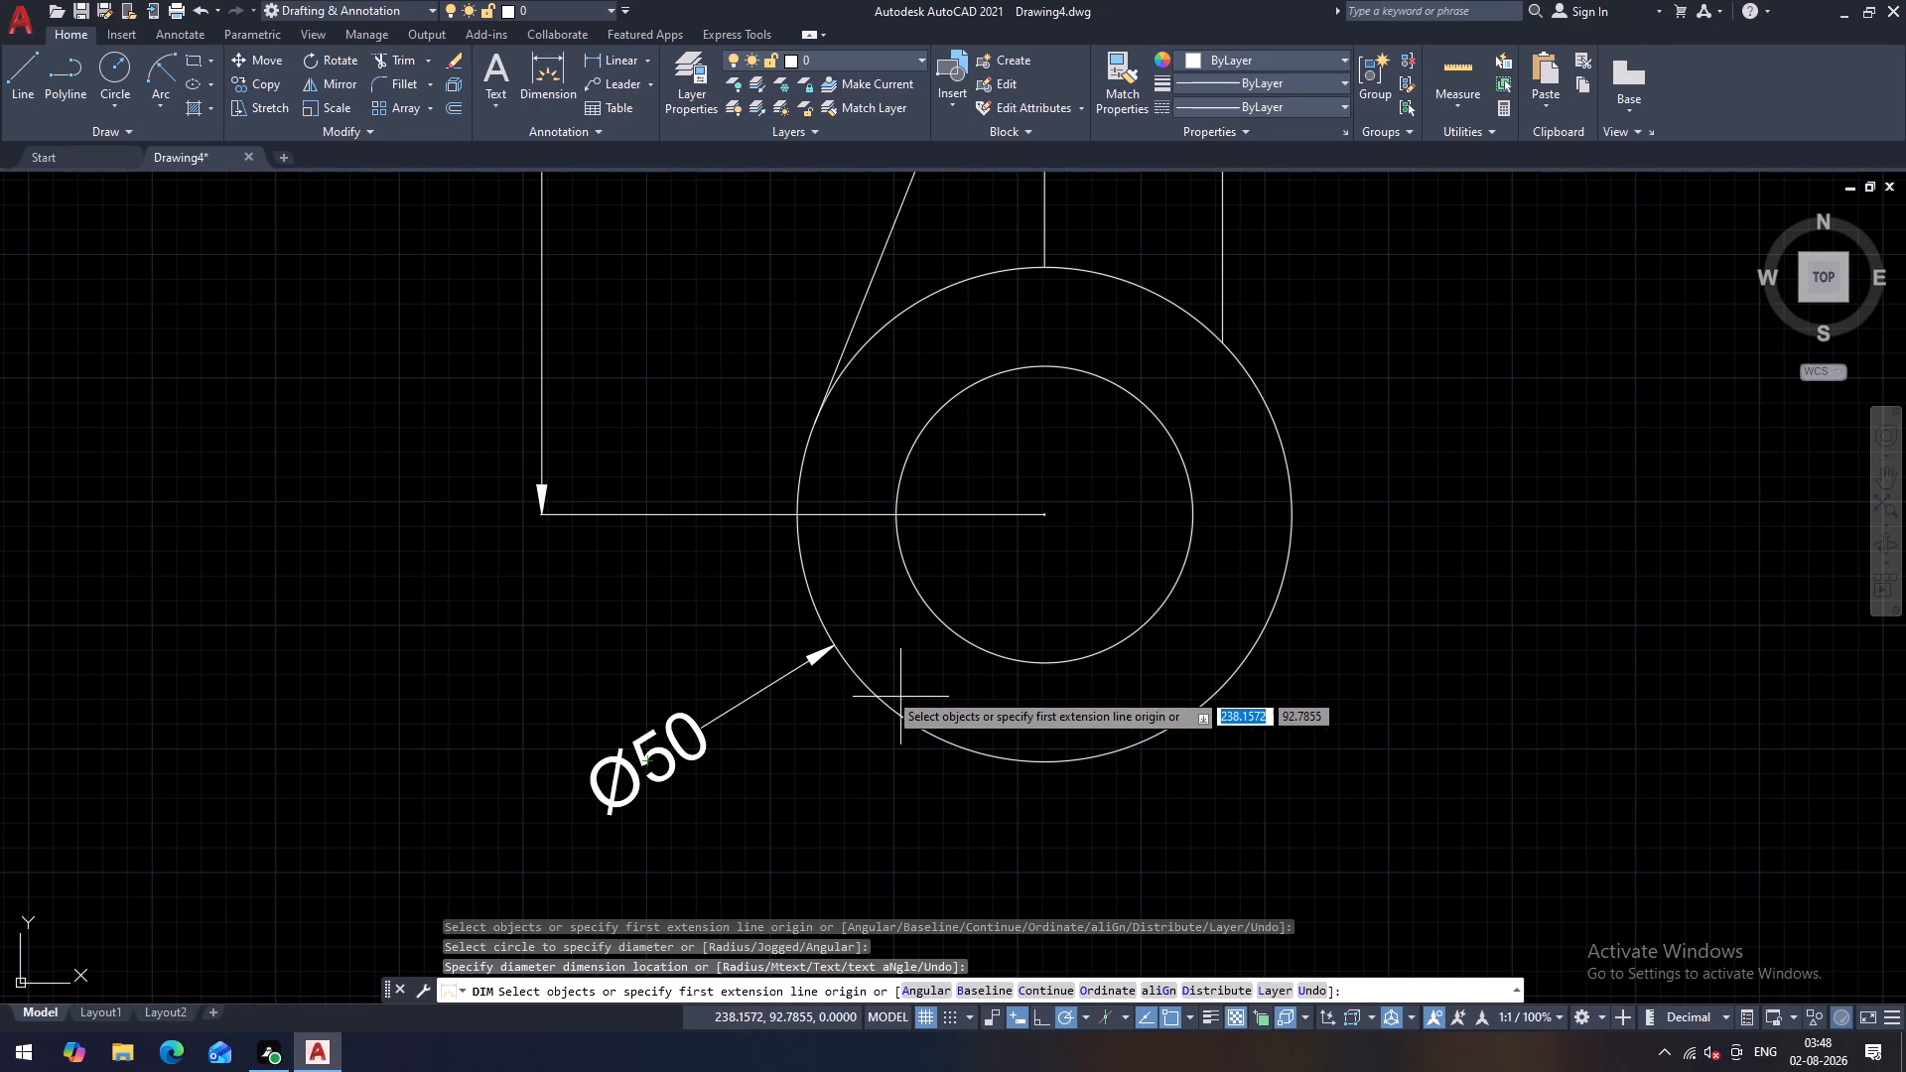
# Add a Ø30 diameter dimension to the first view's inner circle, placed outside the circles at lower right.
pyautogui.scroll(-2, 719, 657)
pyautogui.moveTo(976, 657); pyautogui.dragTo(944, 625, button='middle')
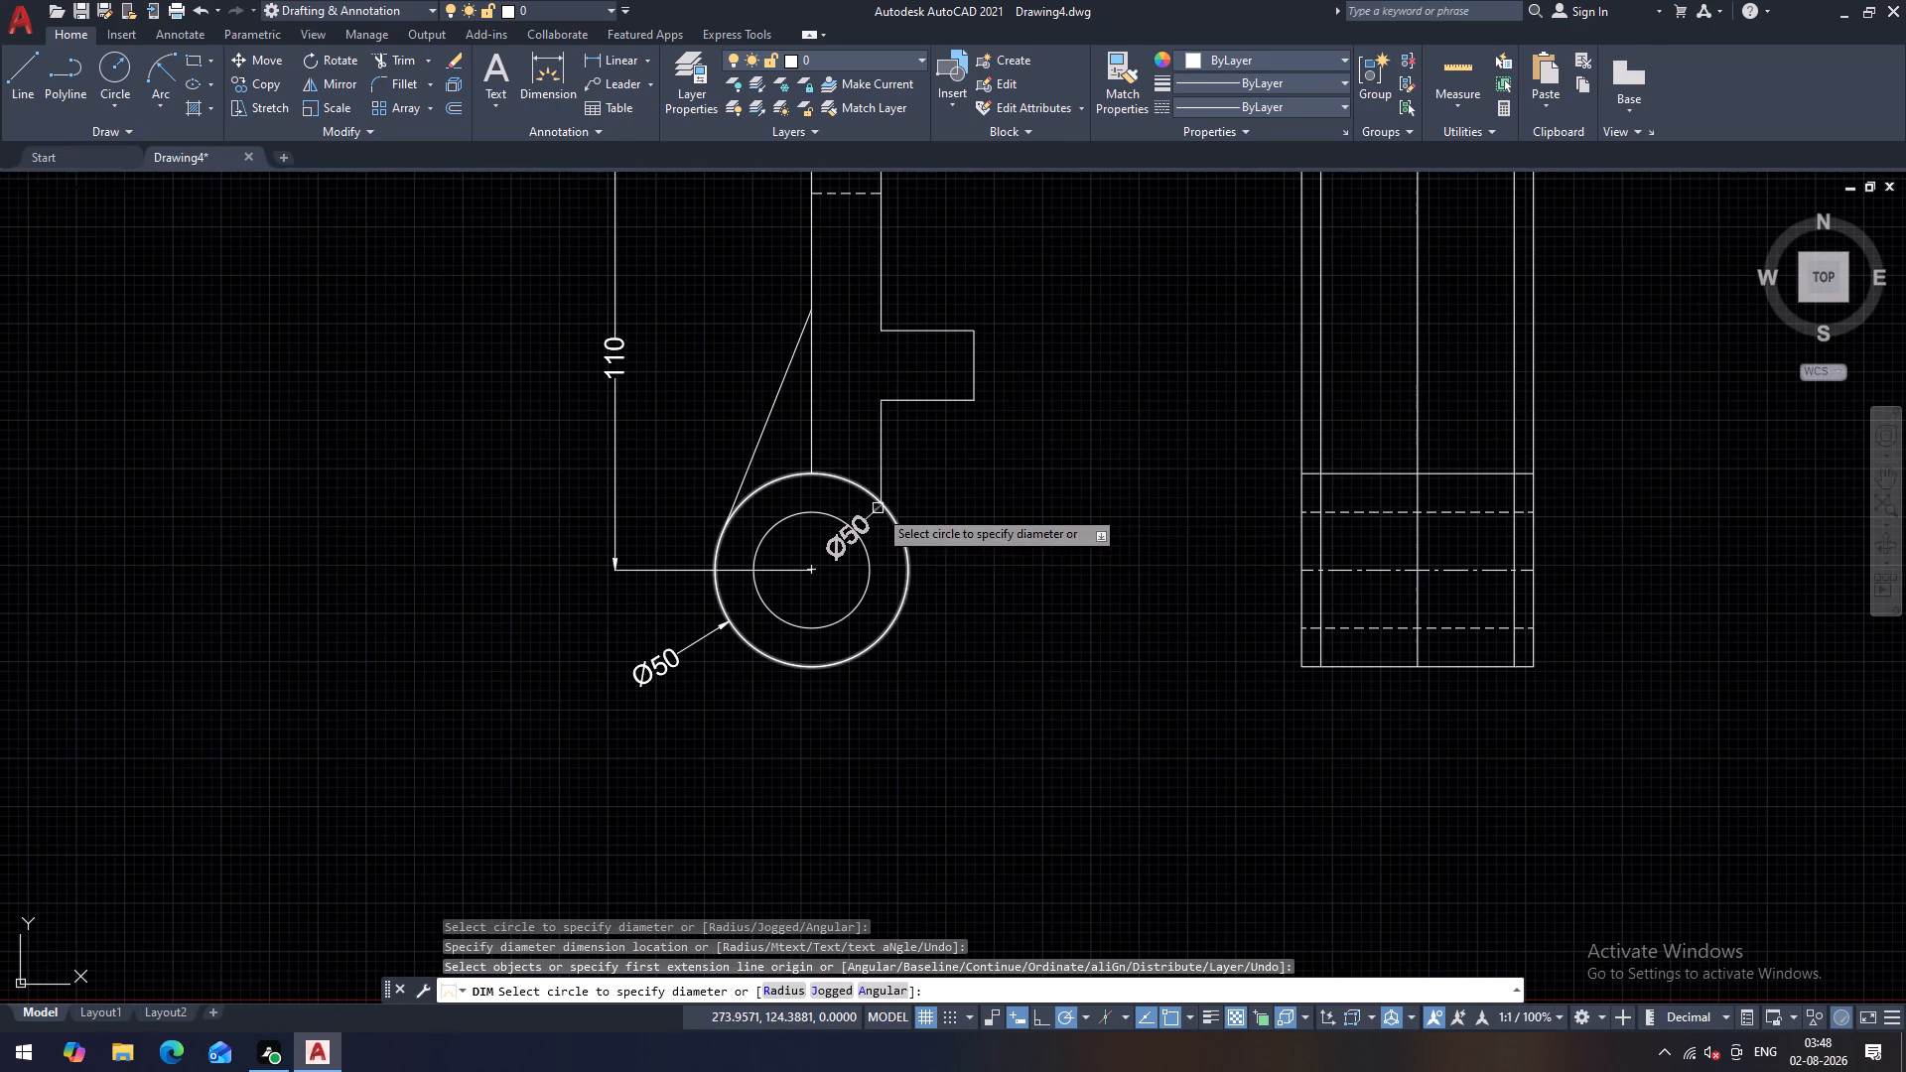
pyautogui.scroll(-1, 878, 508)
pyautogui.scroll(2, 889, 562)
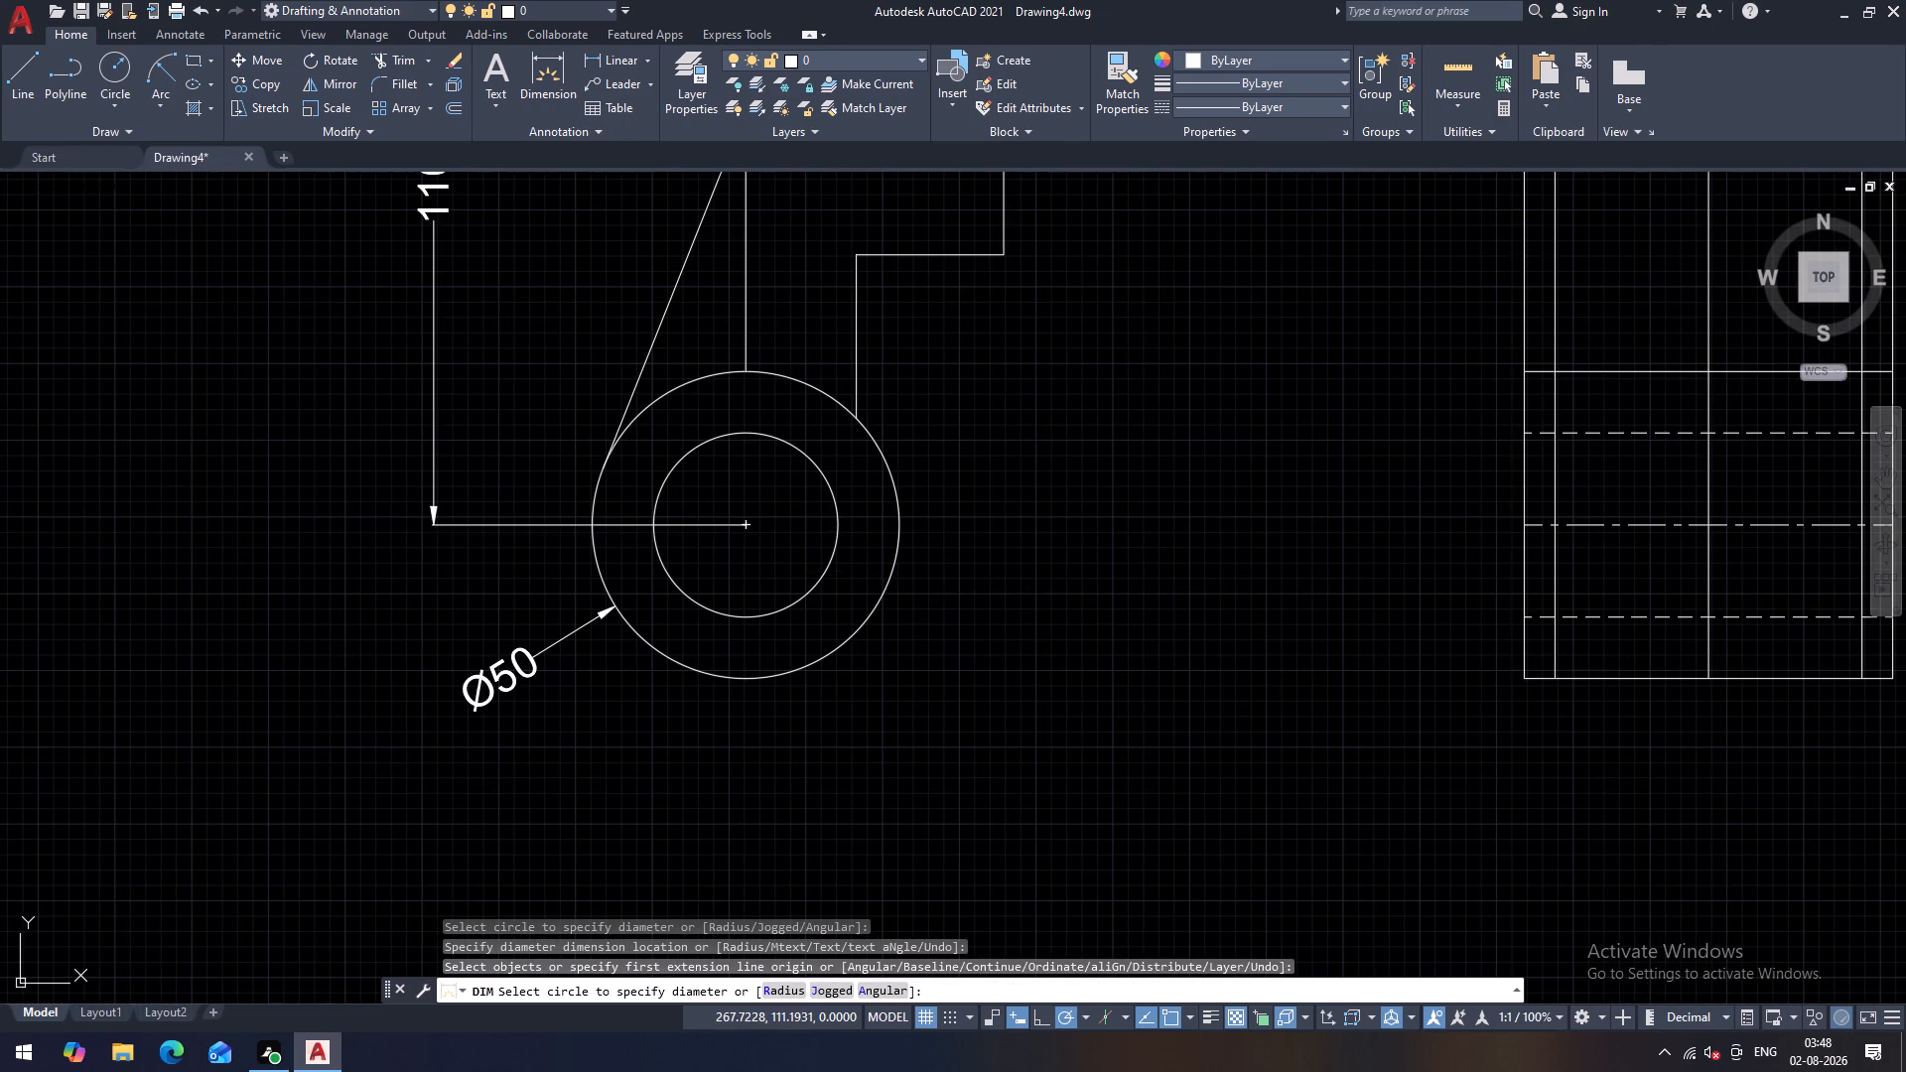
pyautogui.click(832, 566)
pyautogui.click(967, 662)
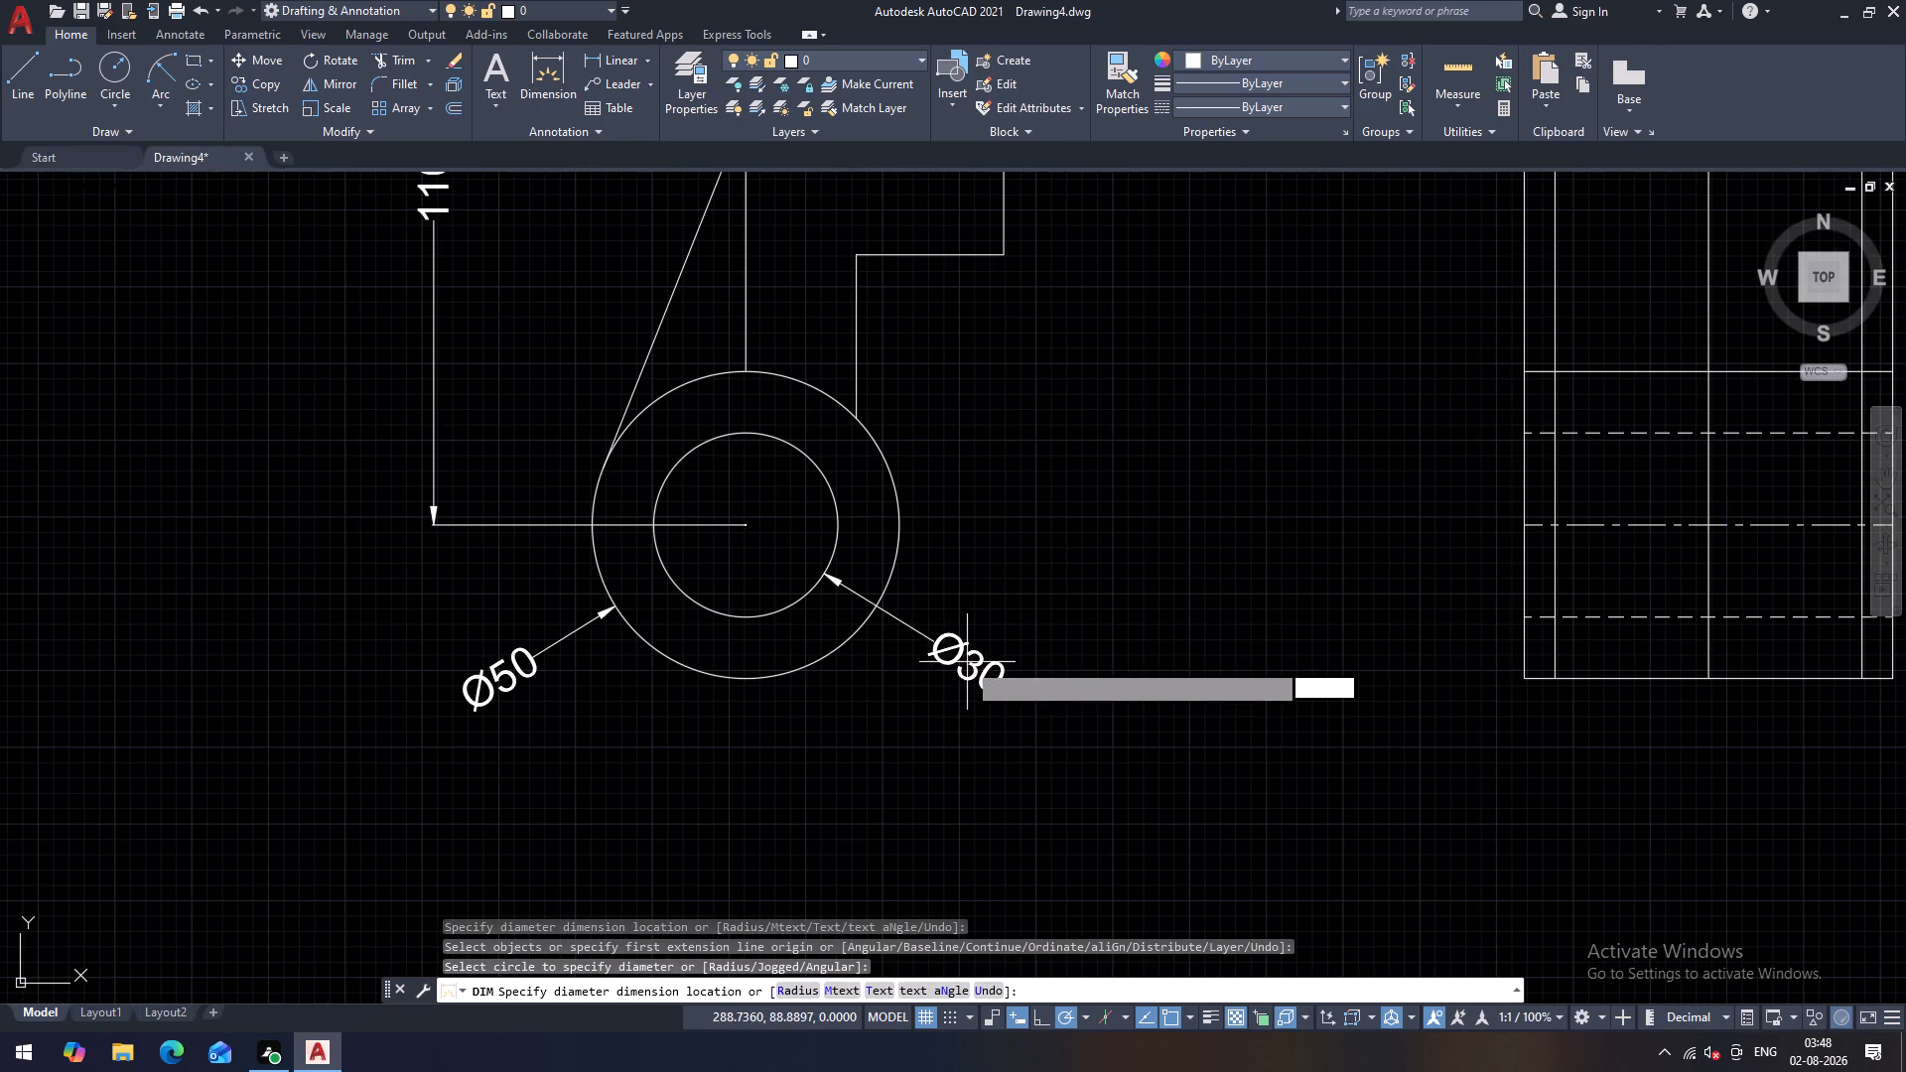
pyautogui.scroll(-3, 983, 644)
pyautogui.scroll(1, 1062, 603)
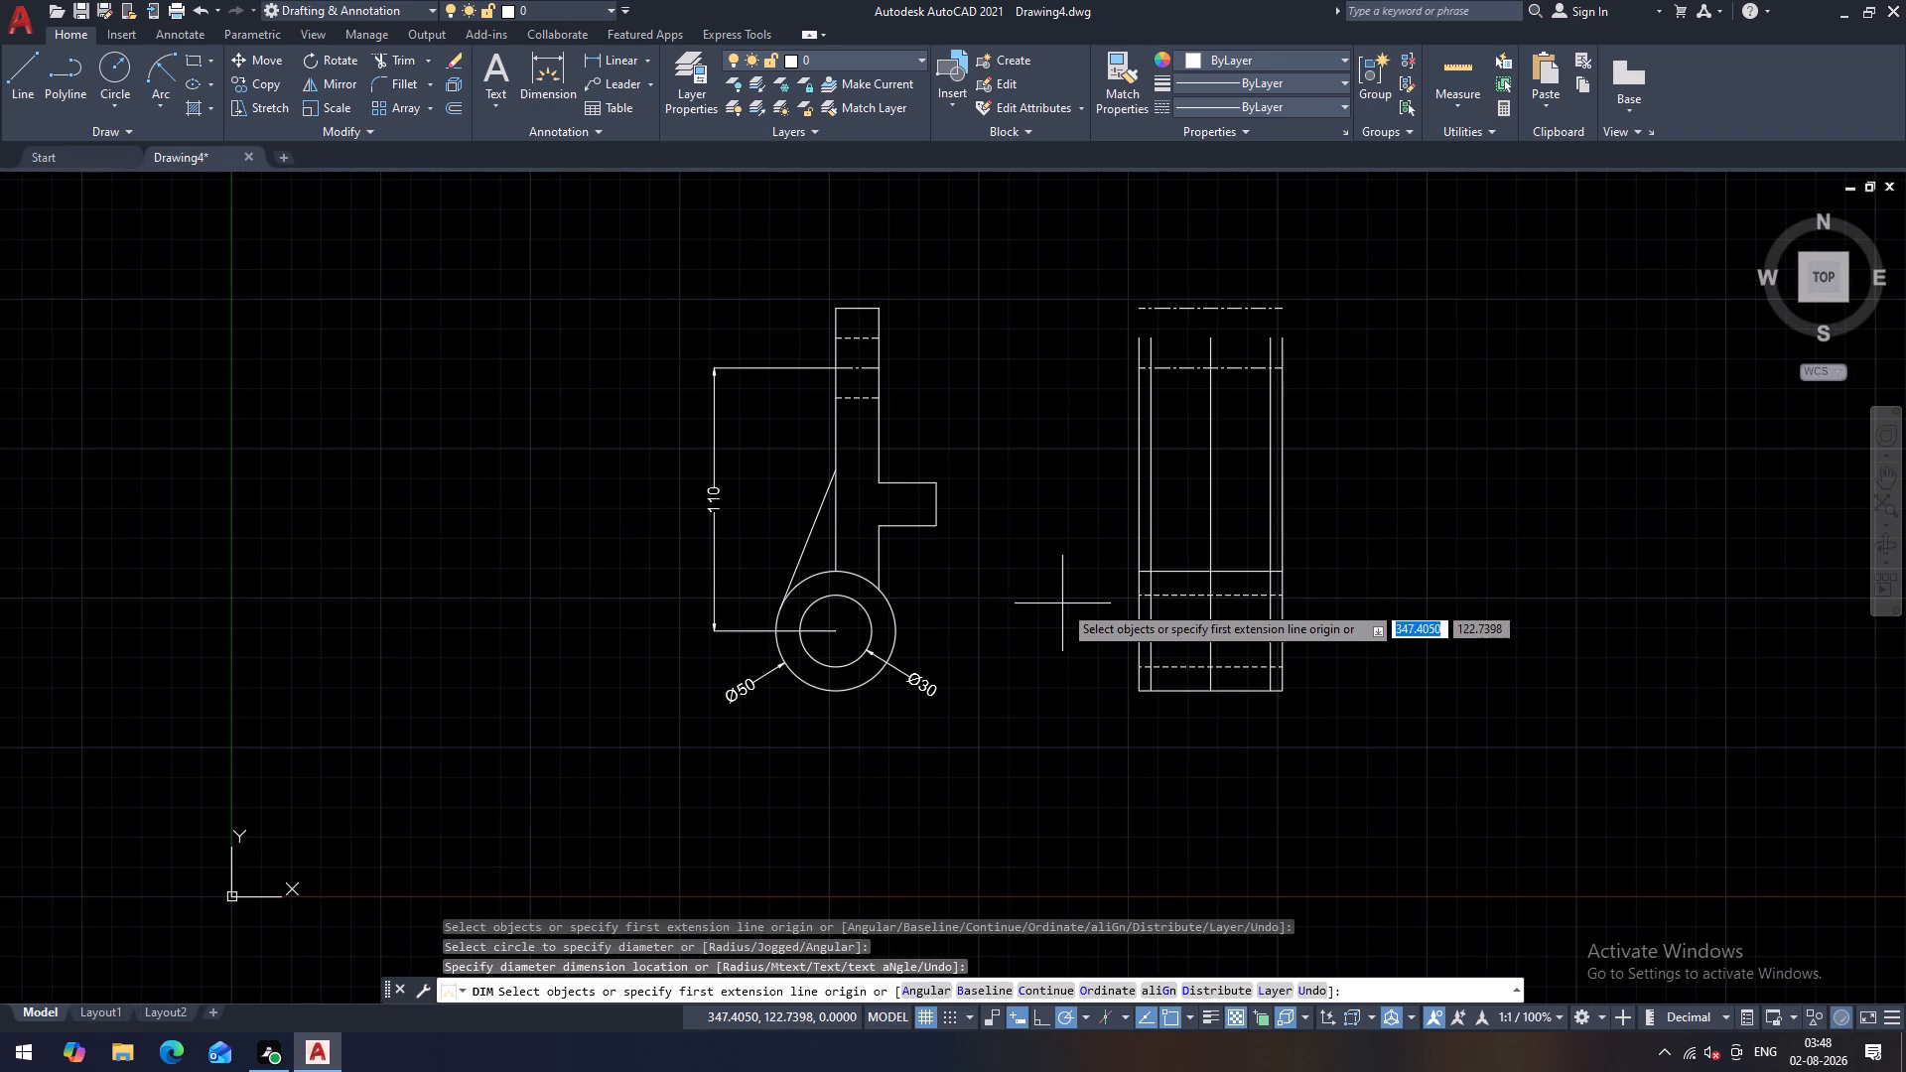
pyautogui.press('Escape')
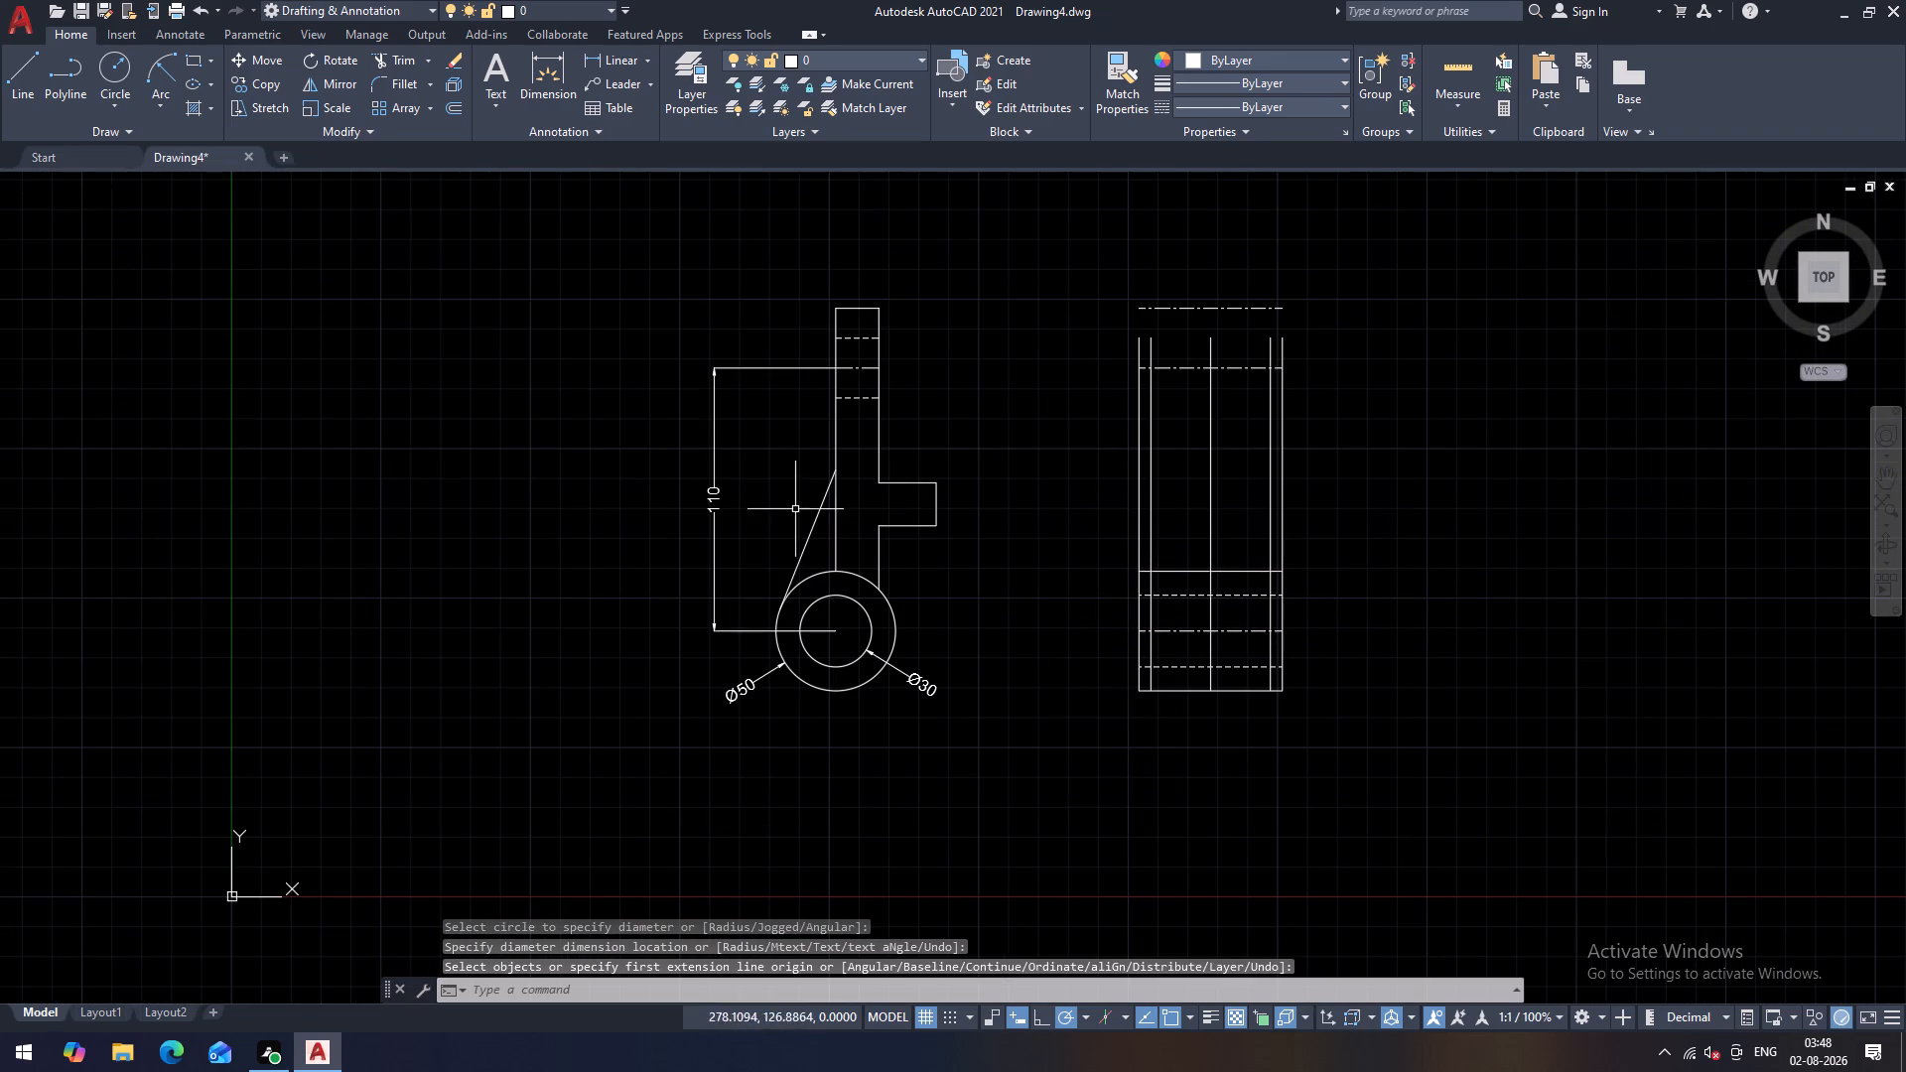
# Move the entire second view horizontally about 320 units to the left side of the first view, keeping it aligned.
pyautogui.press('m')
pyautogui.press('space')
pyautogui.moveTo(1386, 737); pyautogui.dragTo(1239, 589)
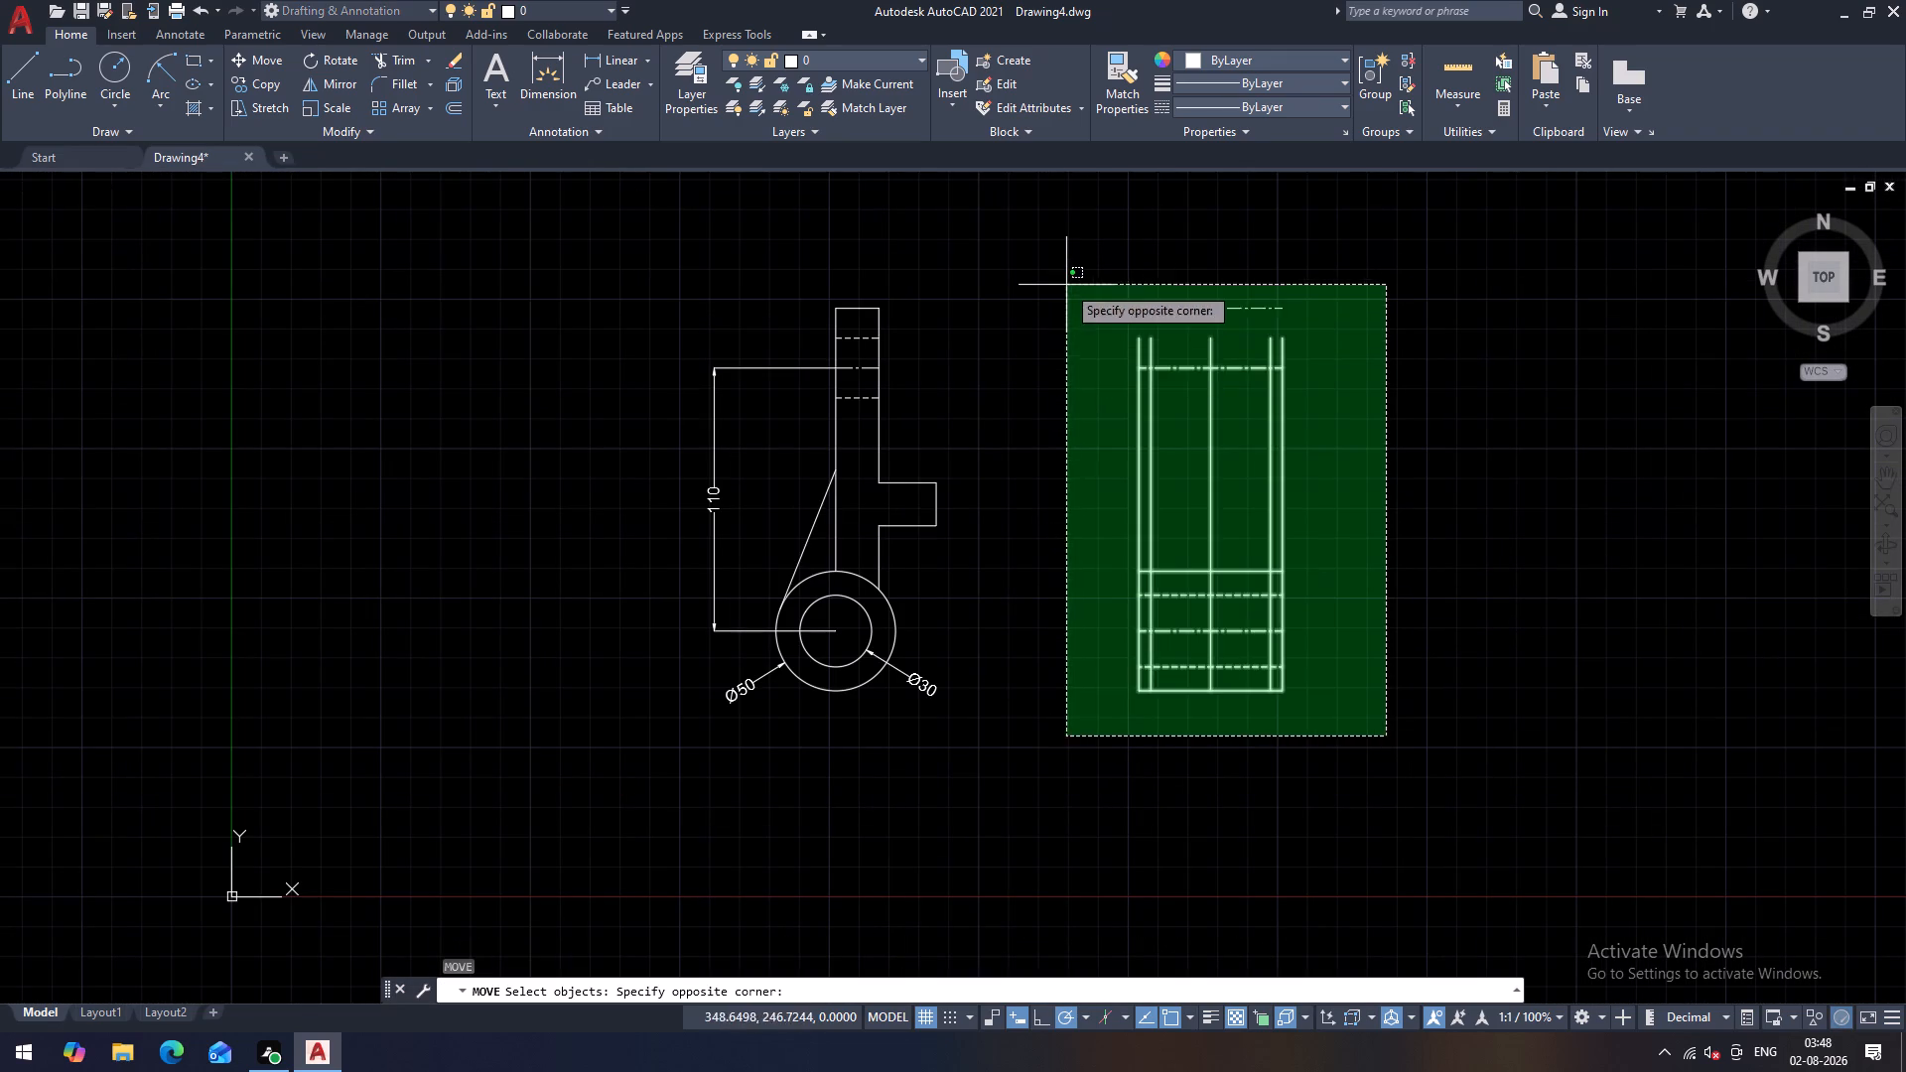
pyautogui.click(1072, 268)
pyautogui.press('space')
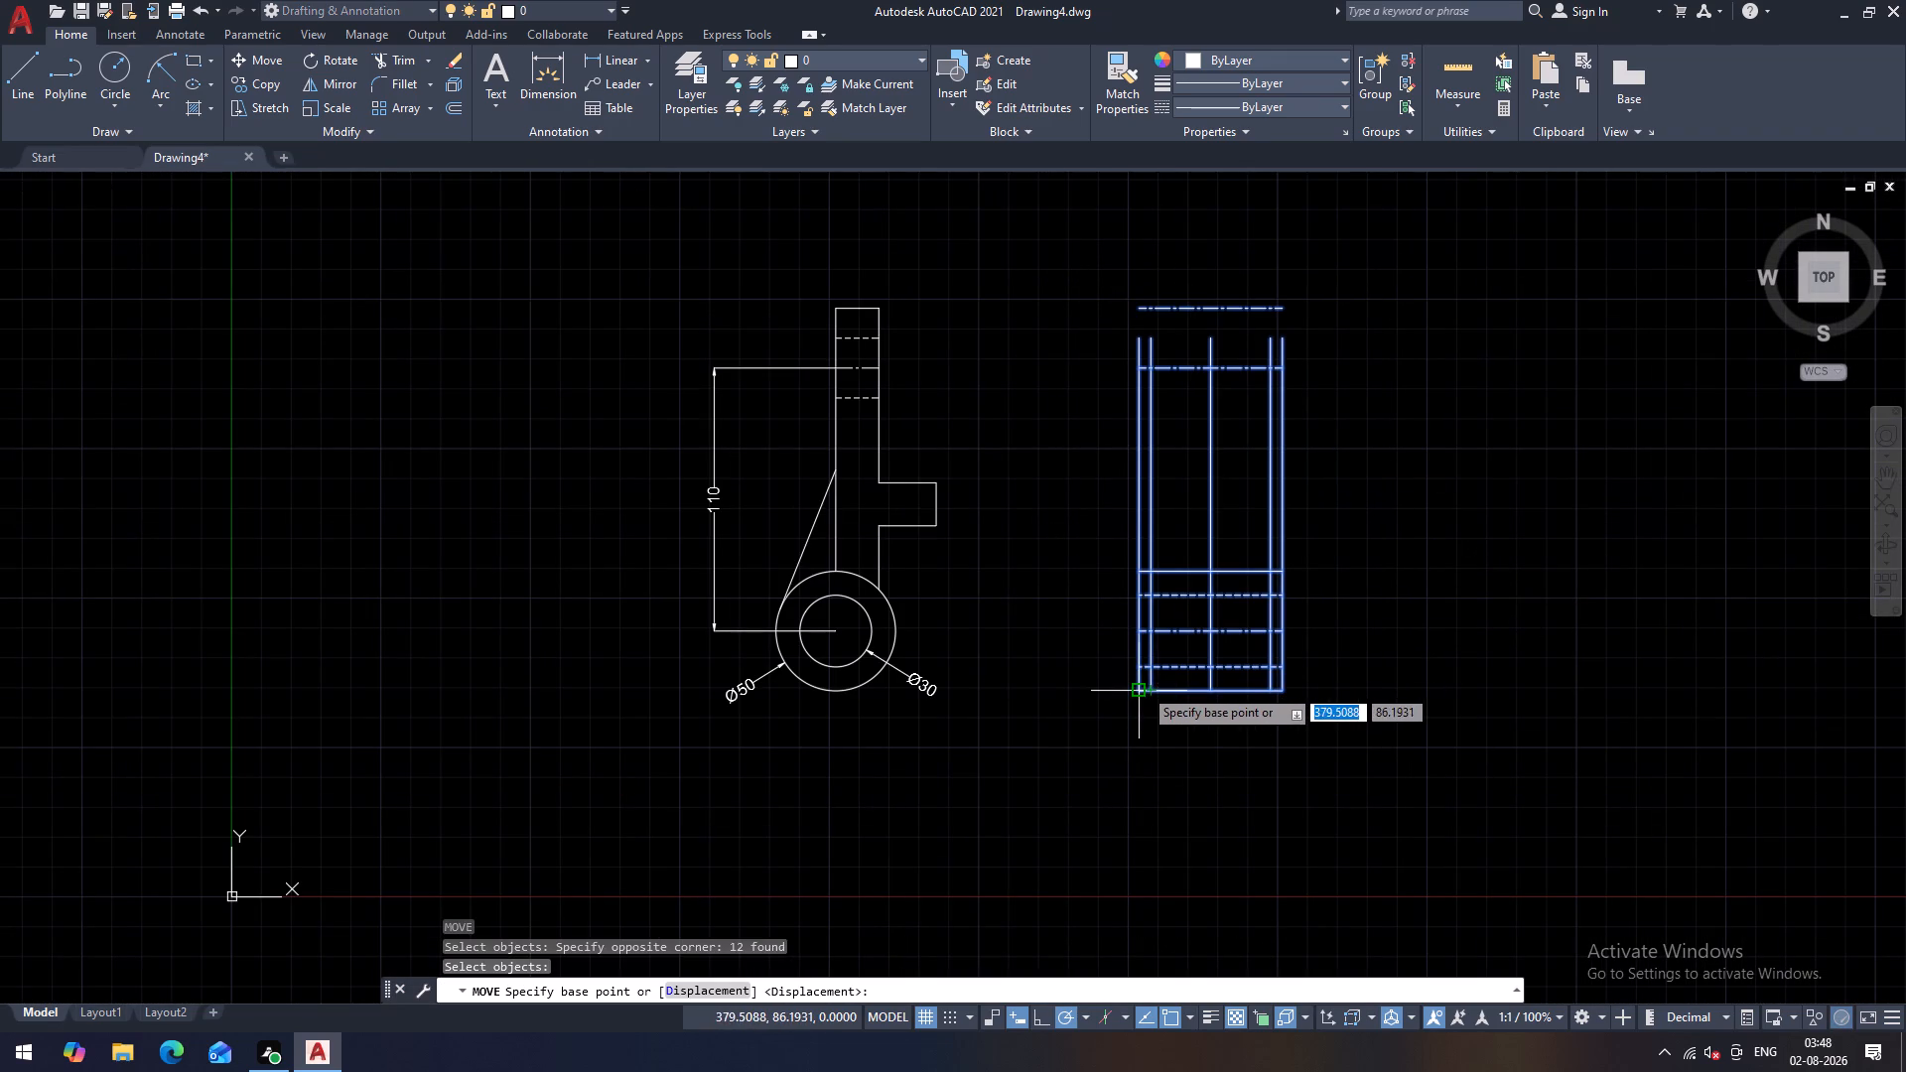
pyautogui.click(1143, 687)
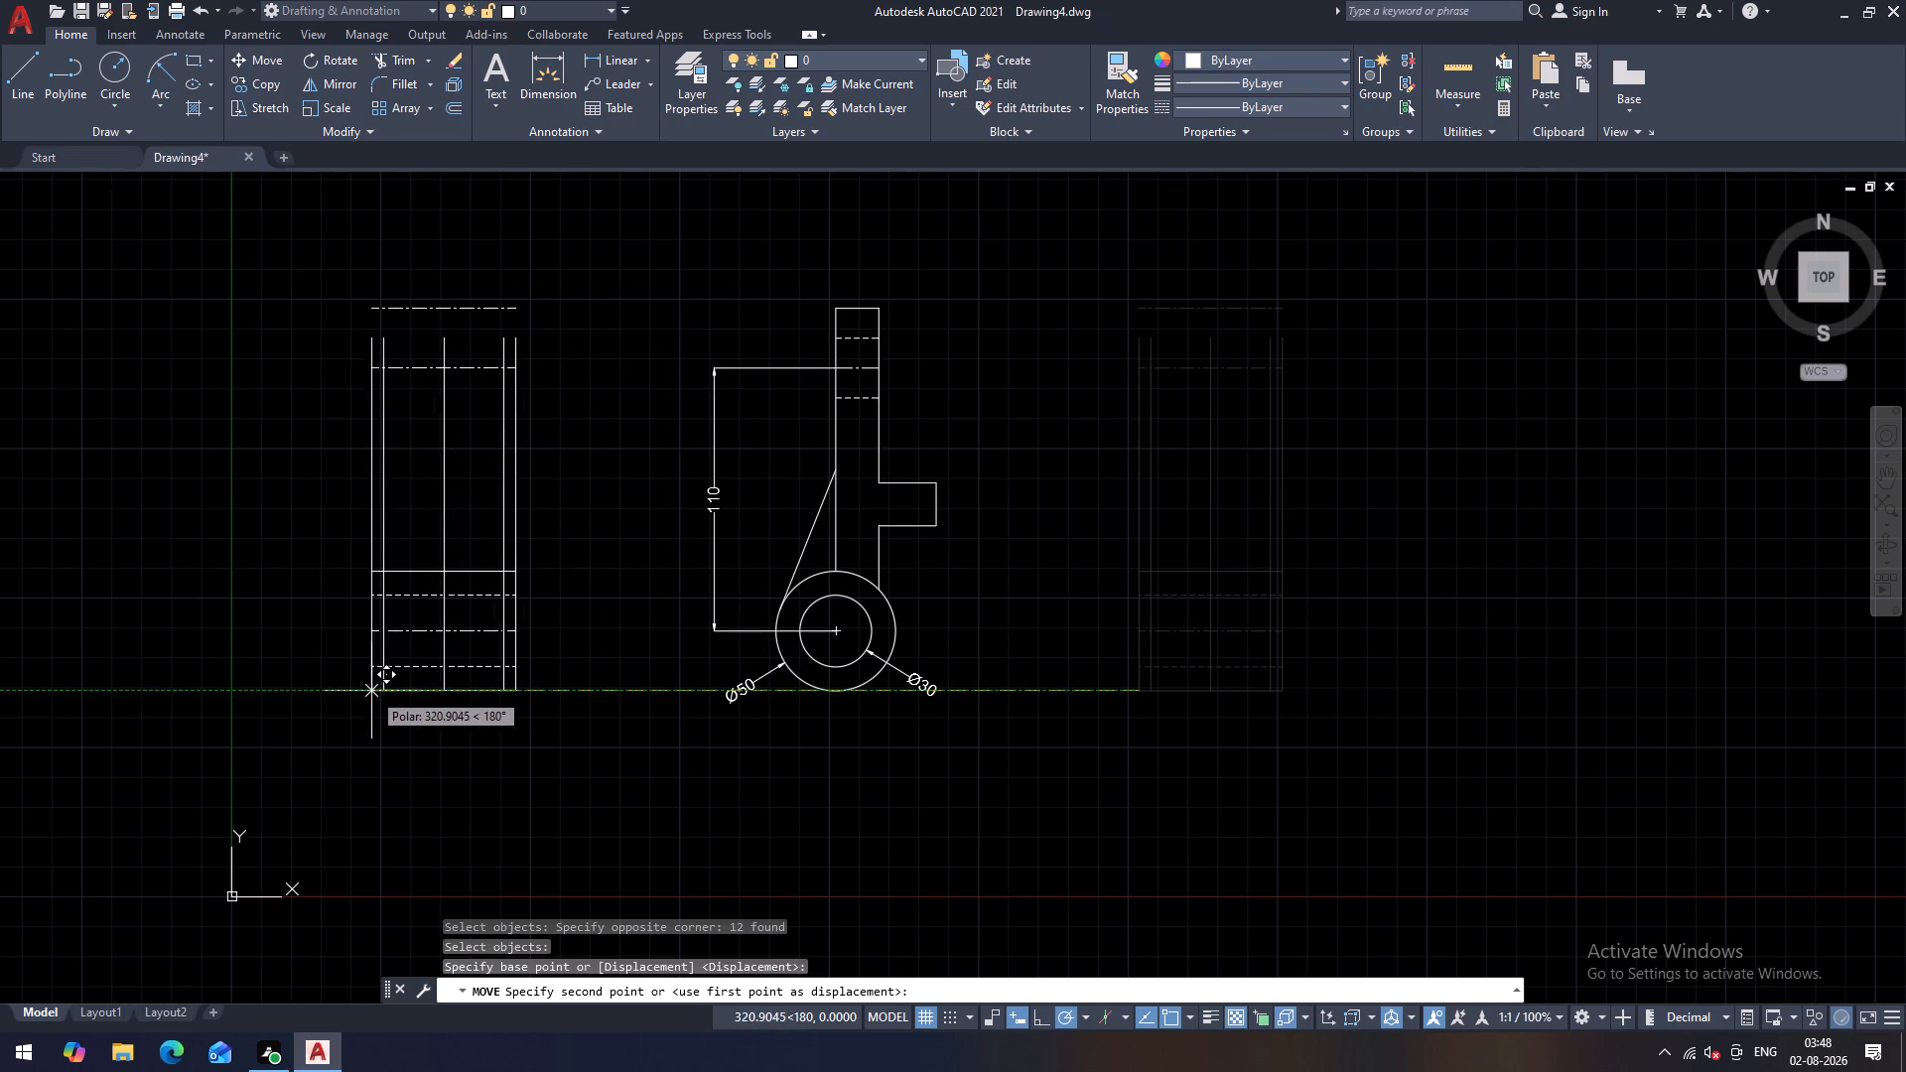
pyautogui.click(365, 691)
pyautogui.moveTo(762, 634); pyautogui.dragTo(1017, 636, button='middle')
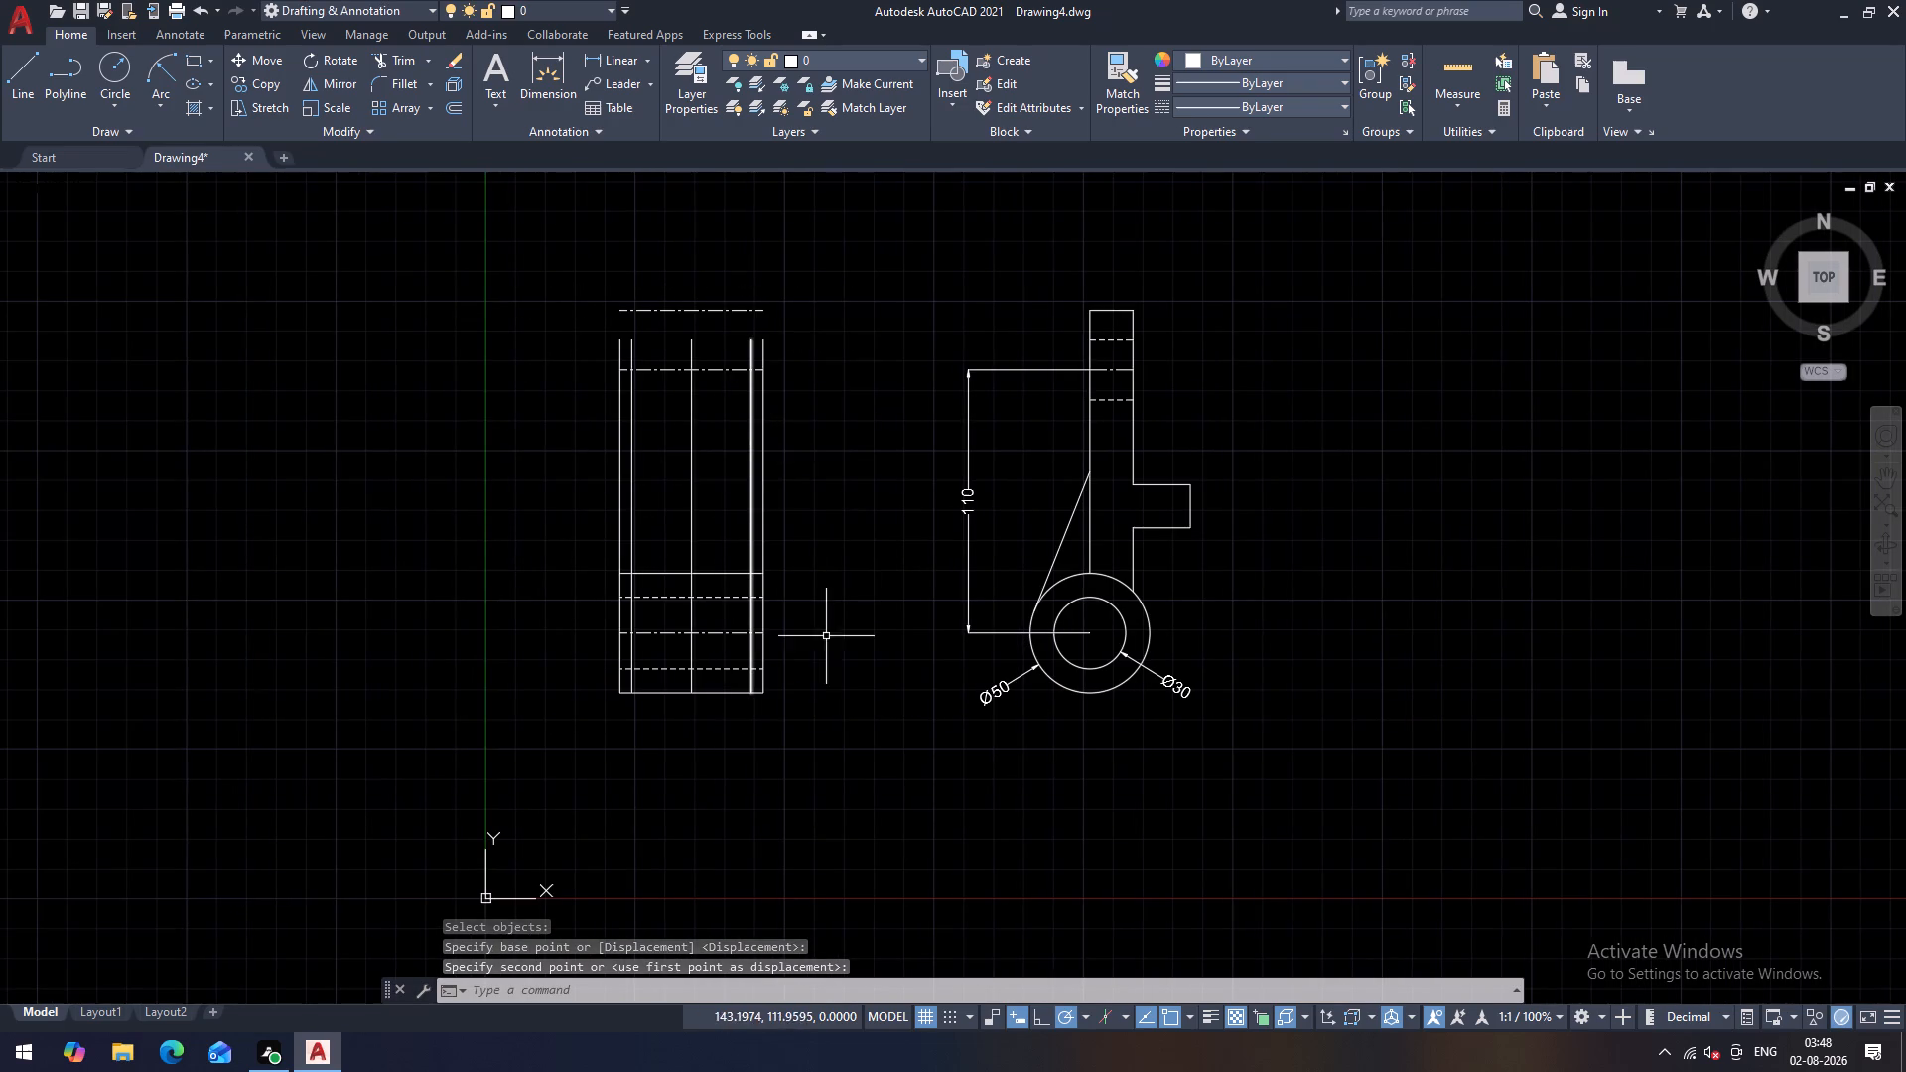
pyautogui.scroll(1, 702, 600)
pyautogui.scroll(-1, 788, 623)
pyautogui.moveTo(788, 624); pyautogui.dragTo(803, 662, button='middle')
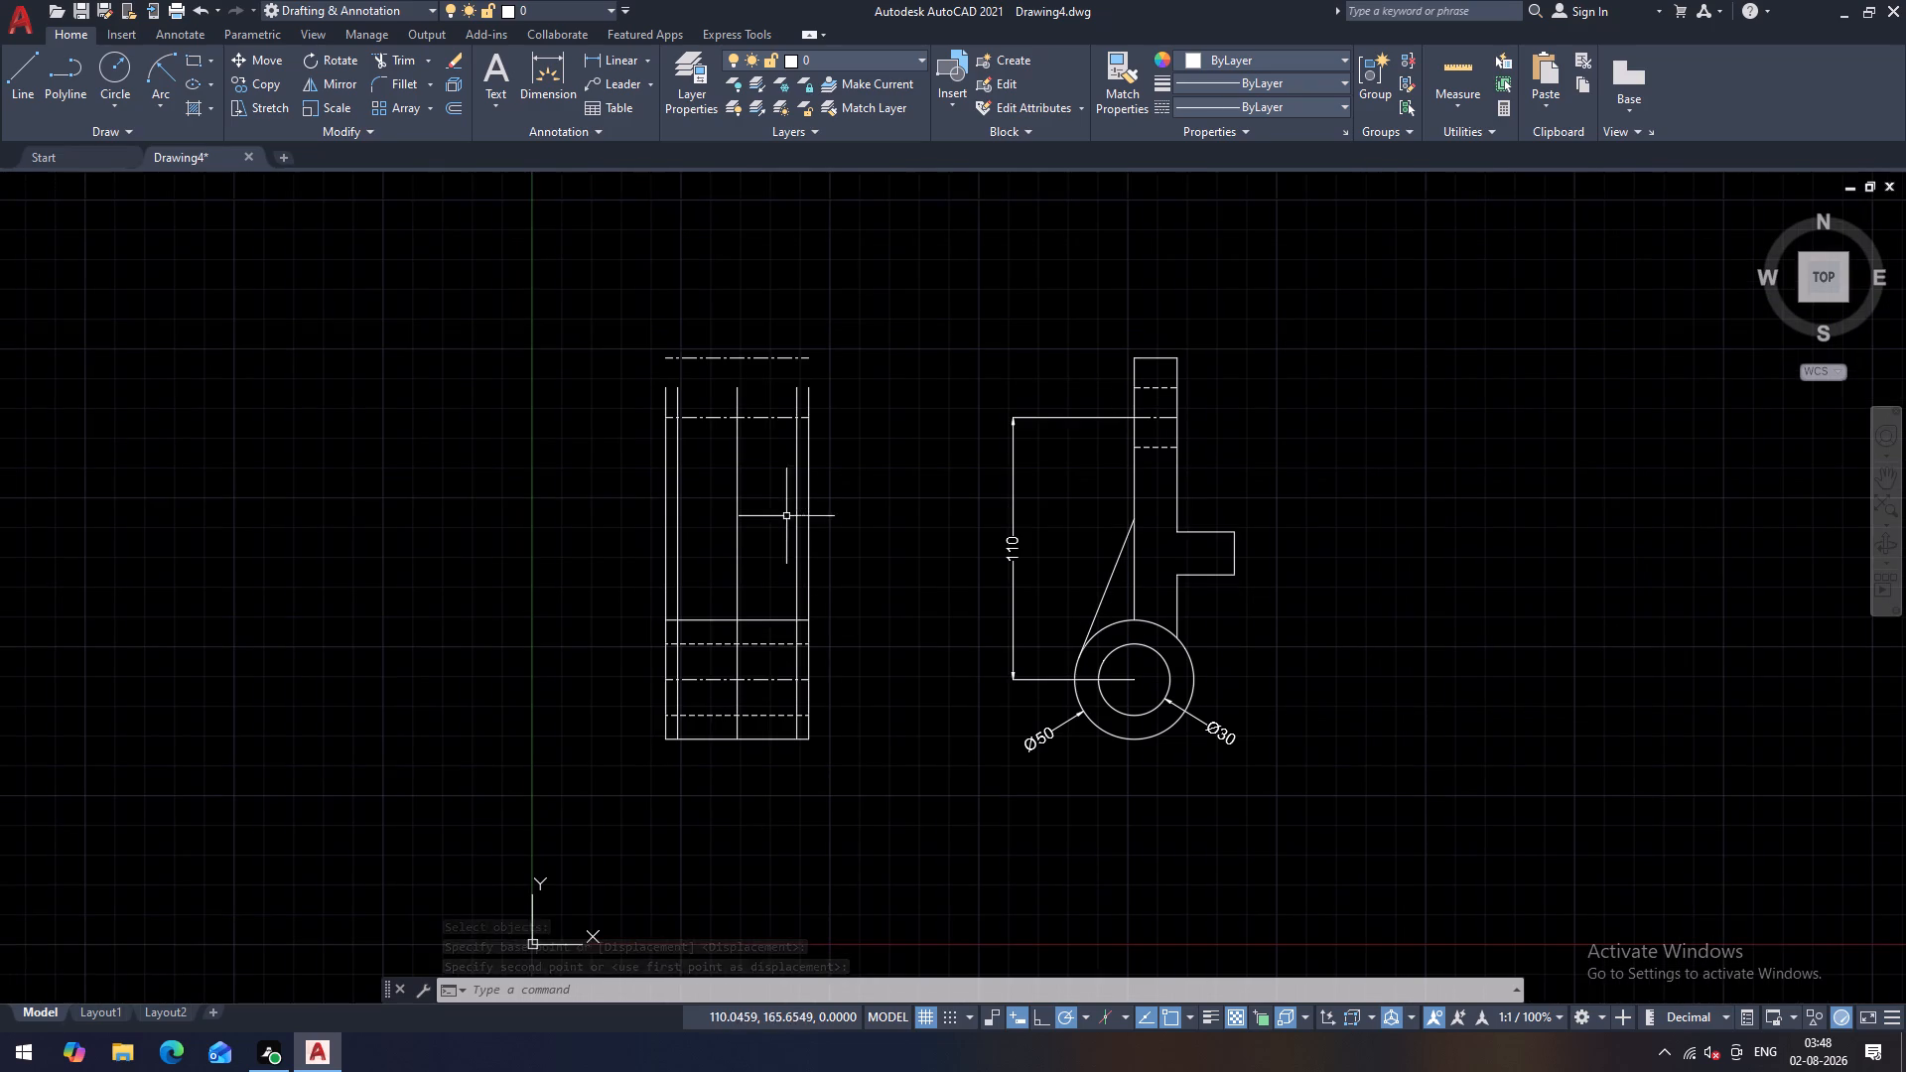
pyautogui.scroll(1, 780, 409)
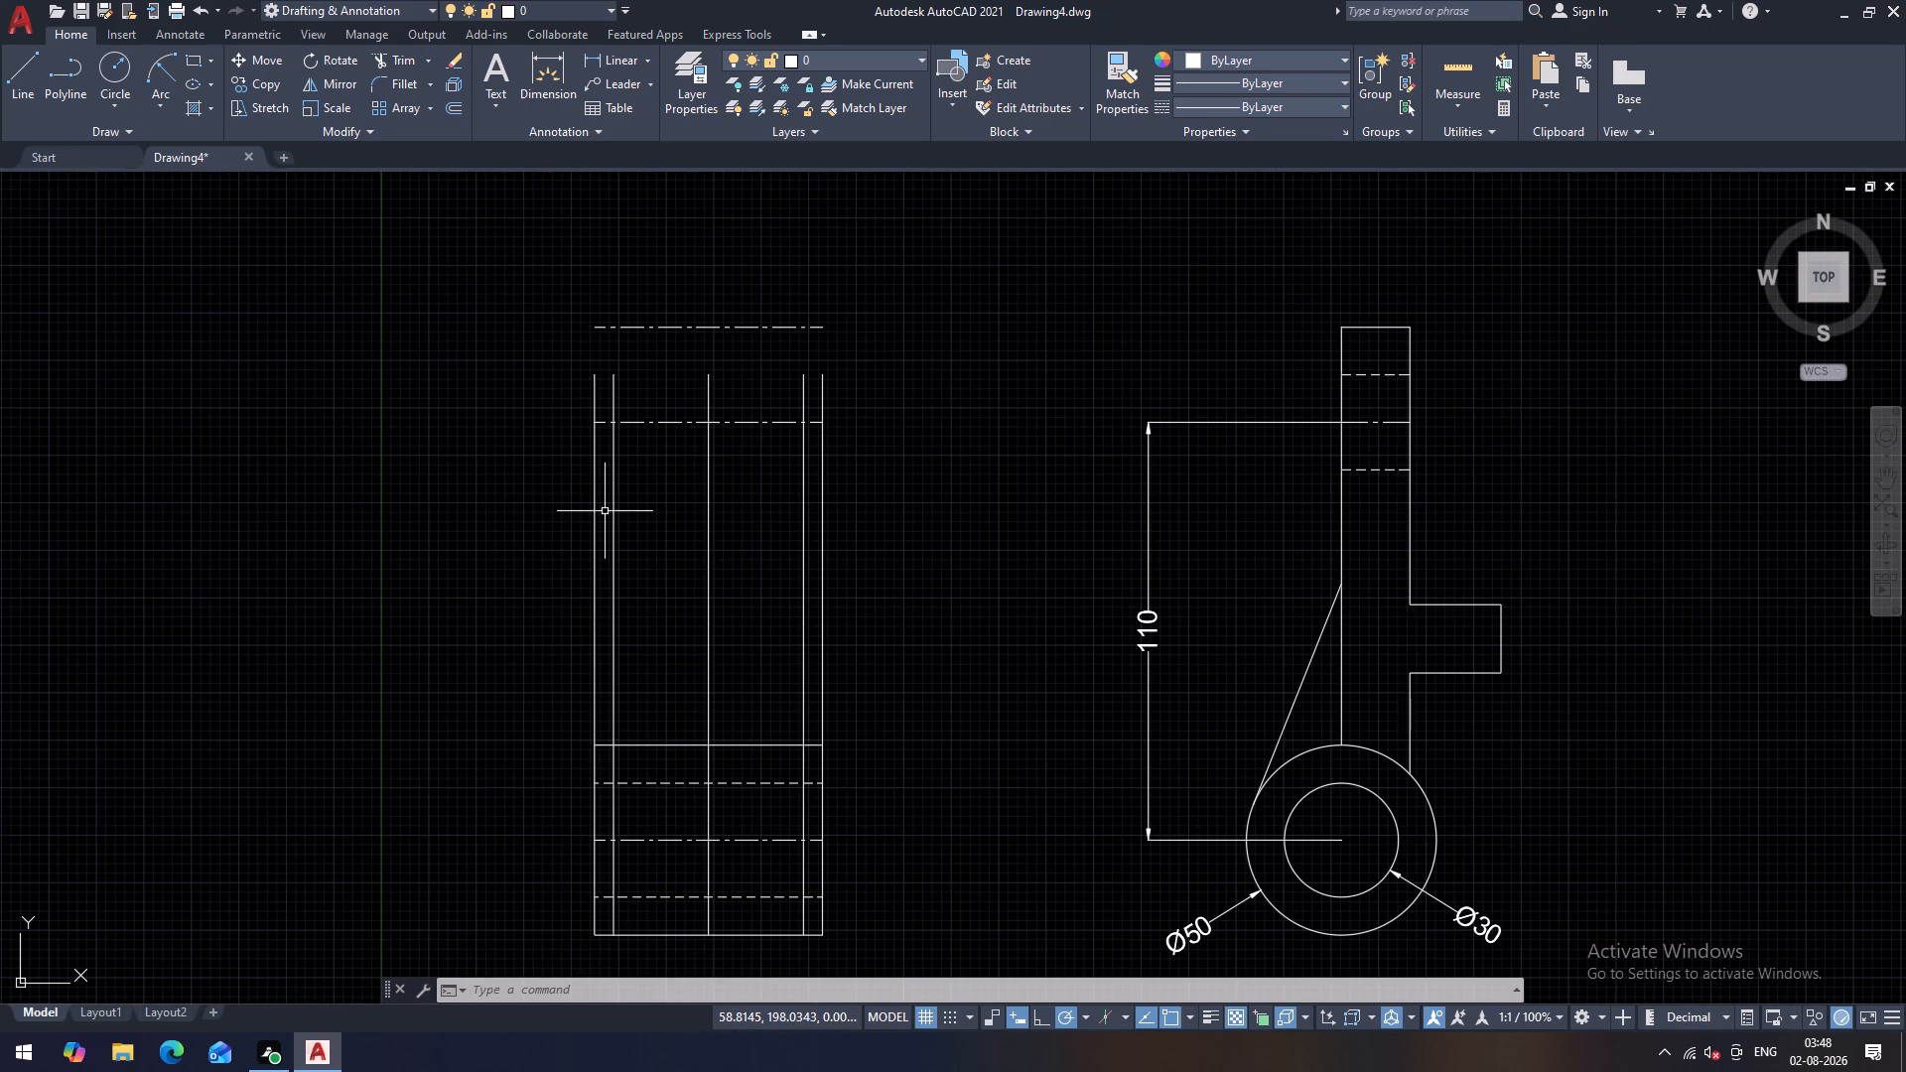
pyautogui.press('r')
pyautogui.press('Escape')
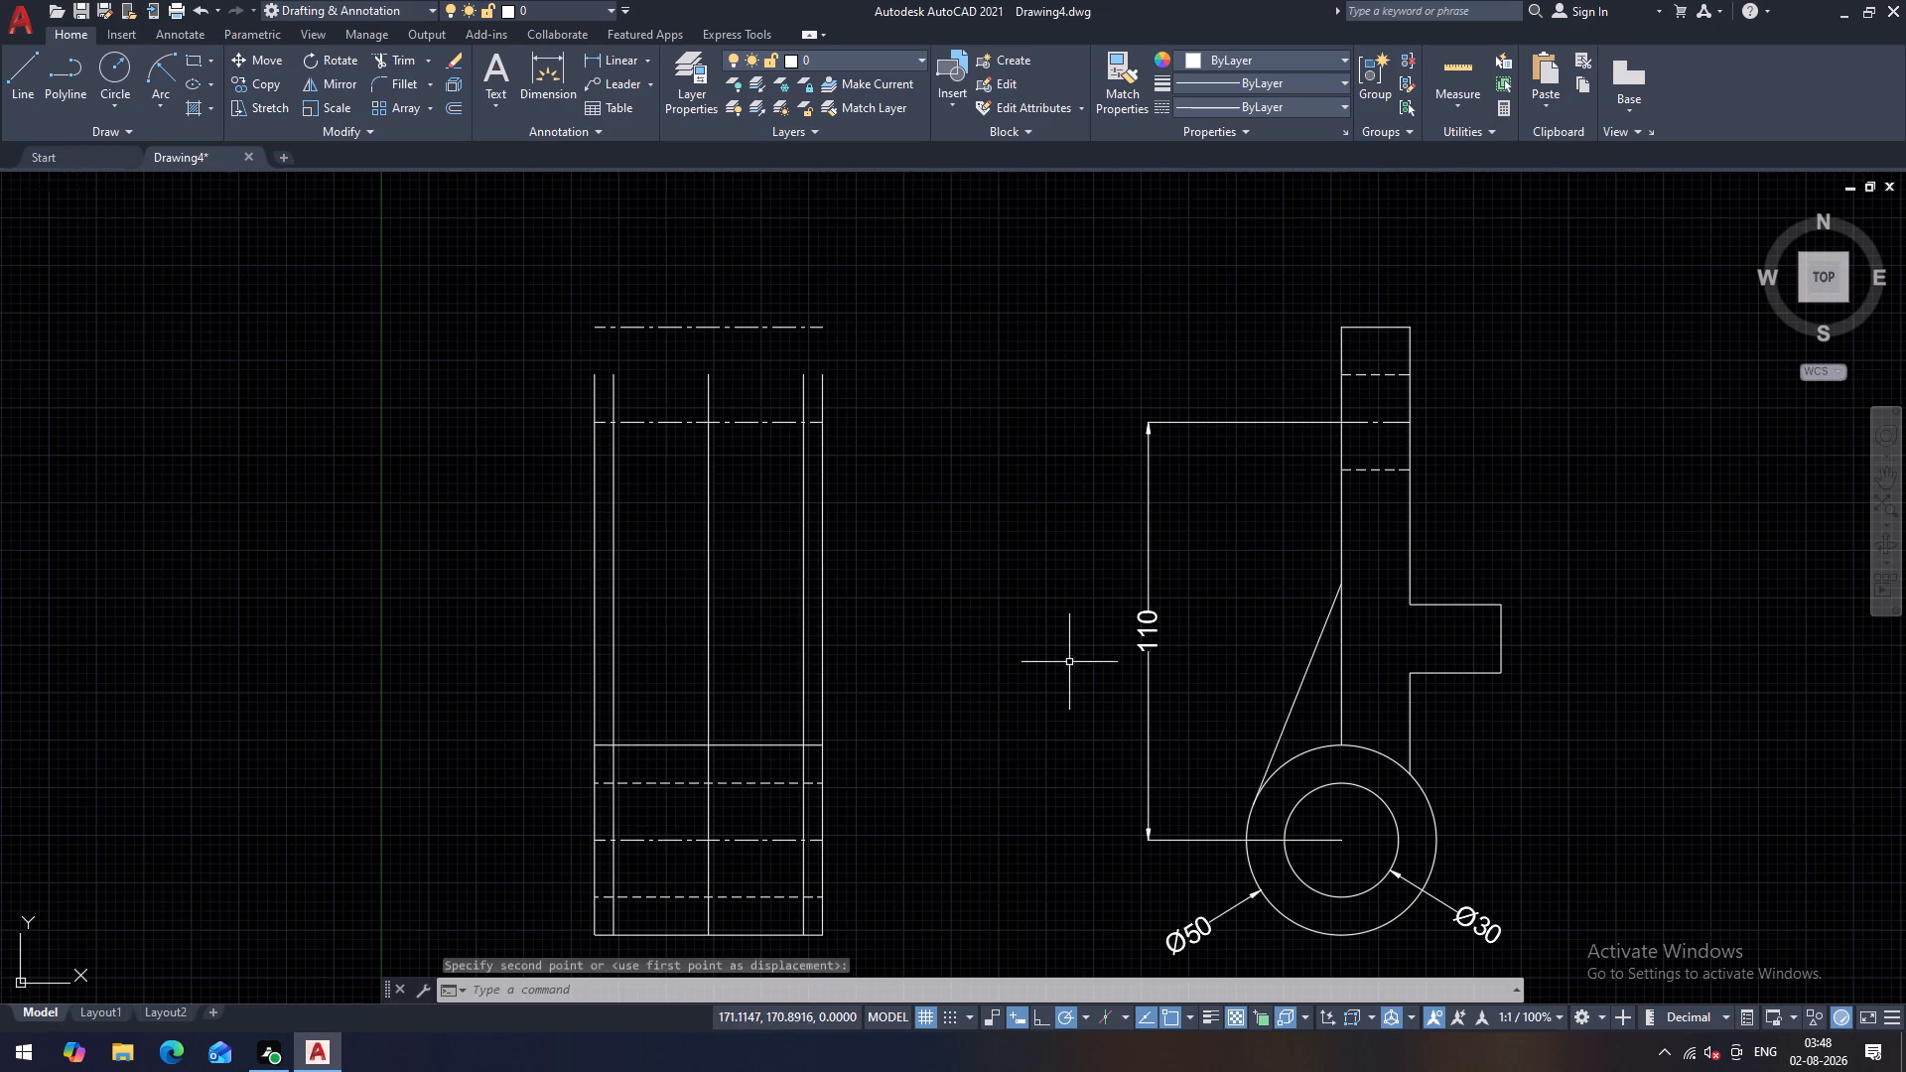
# Dimension the height of the first view's projecting block, placing the vertical dimension outside its free end.
pyautogui.moveTo(1060, 662); pyautogui.dragTo(814, 570, button='middle')
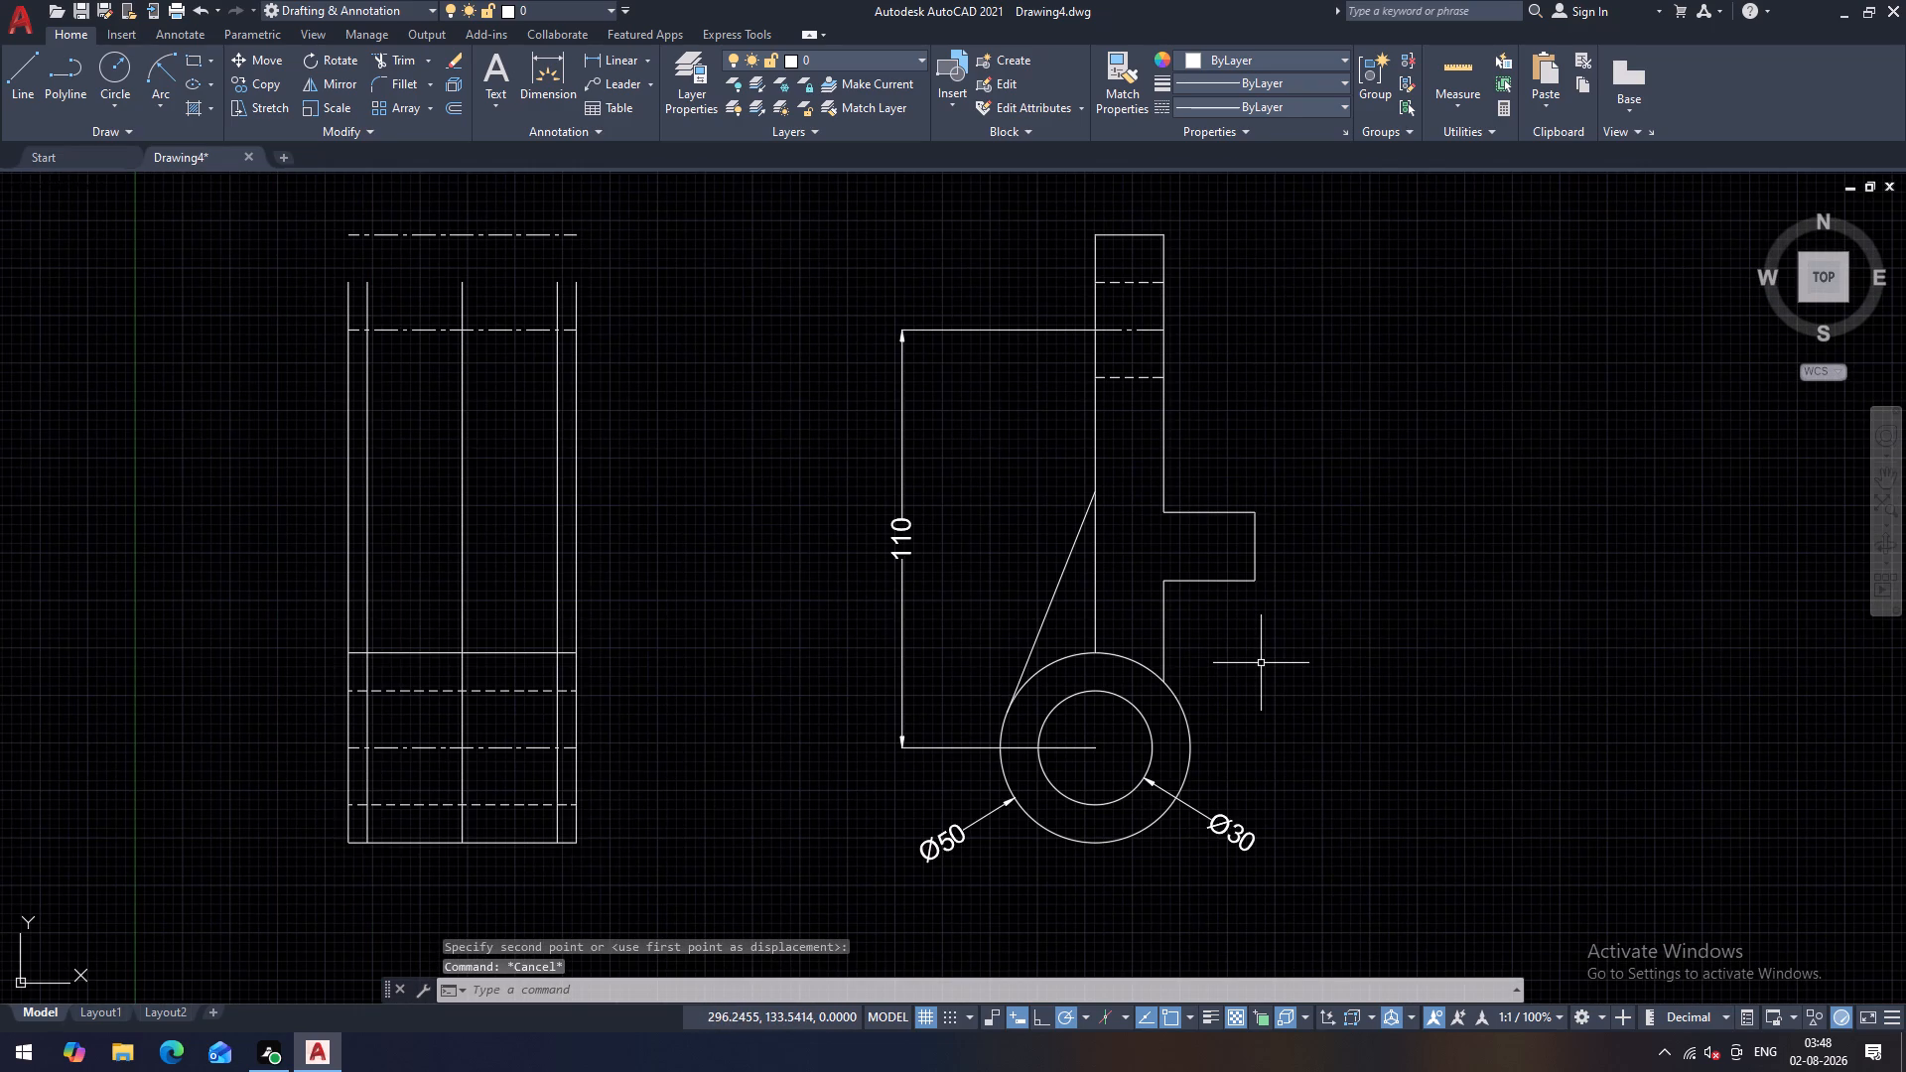
pyautogui.click(557, 71)
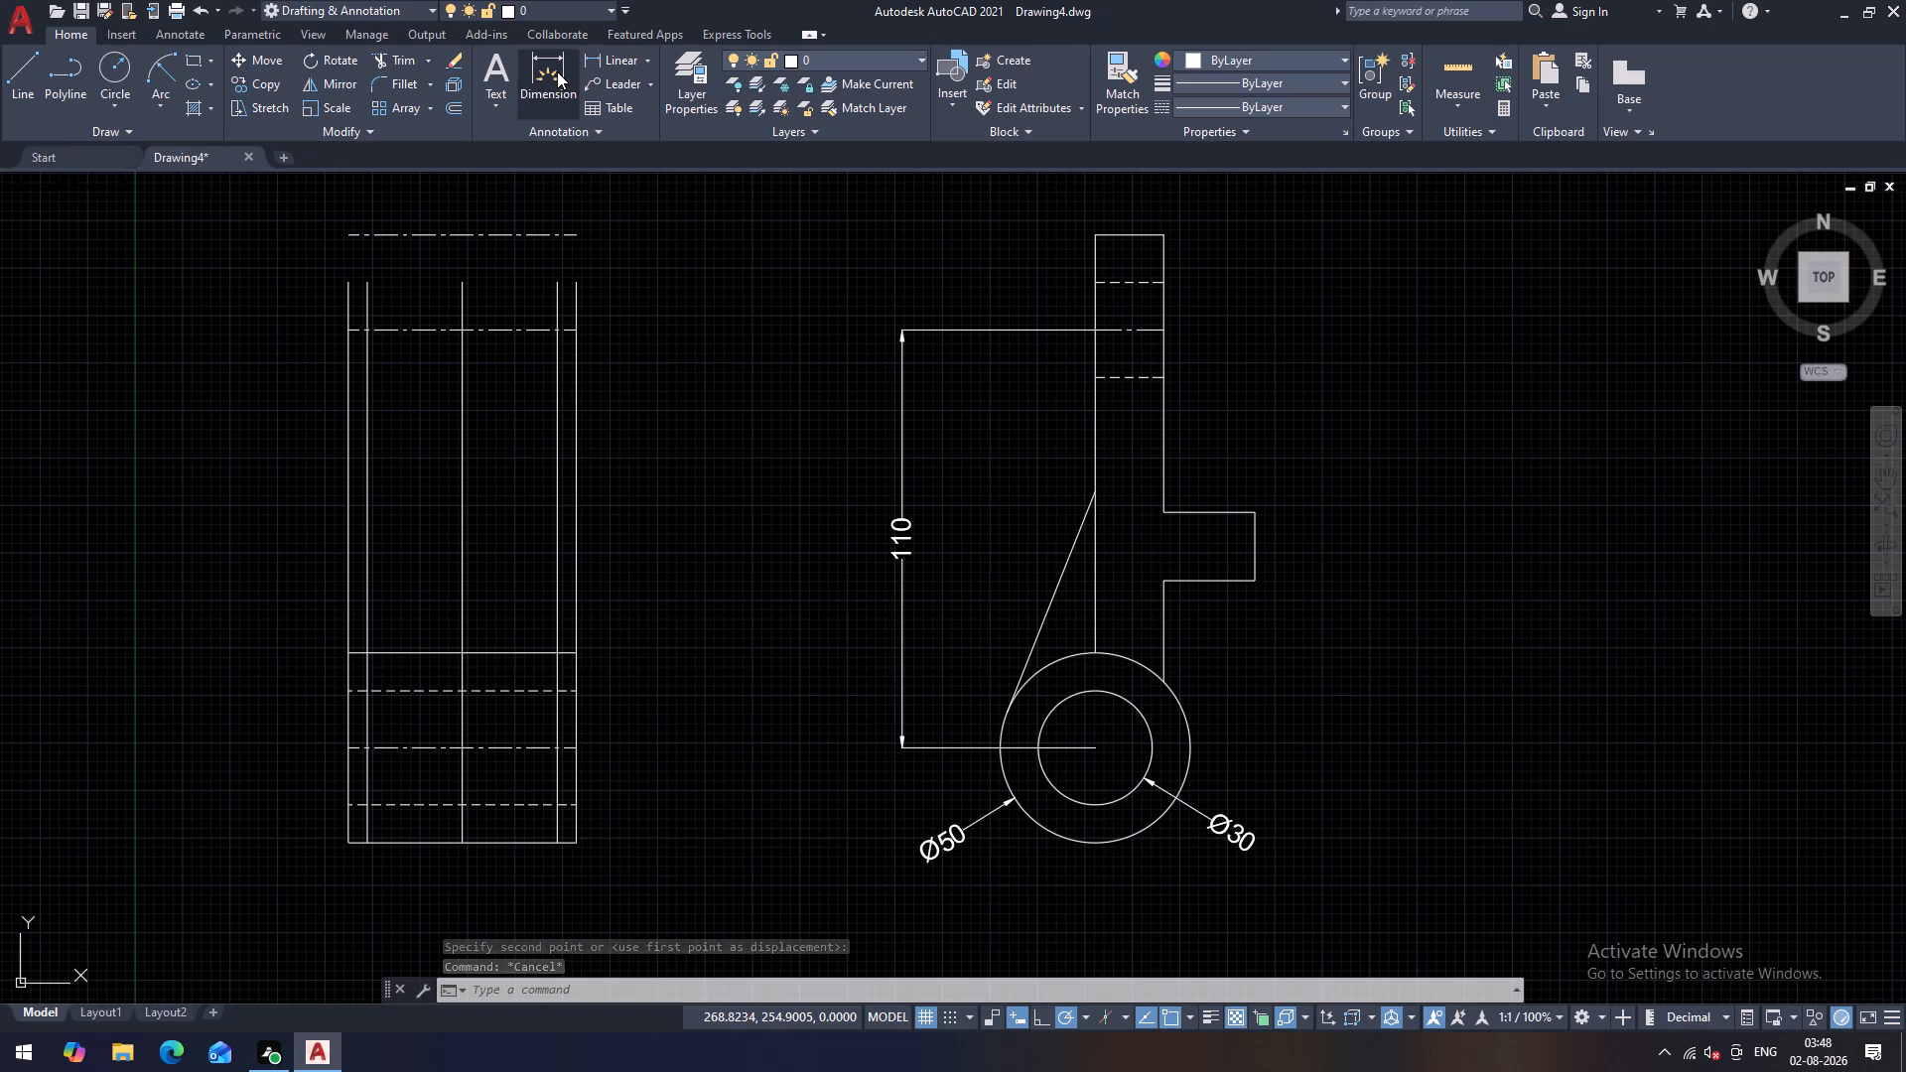
pyautogui.scroll(4, 1269, 532)
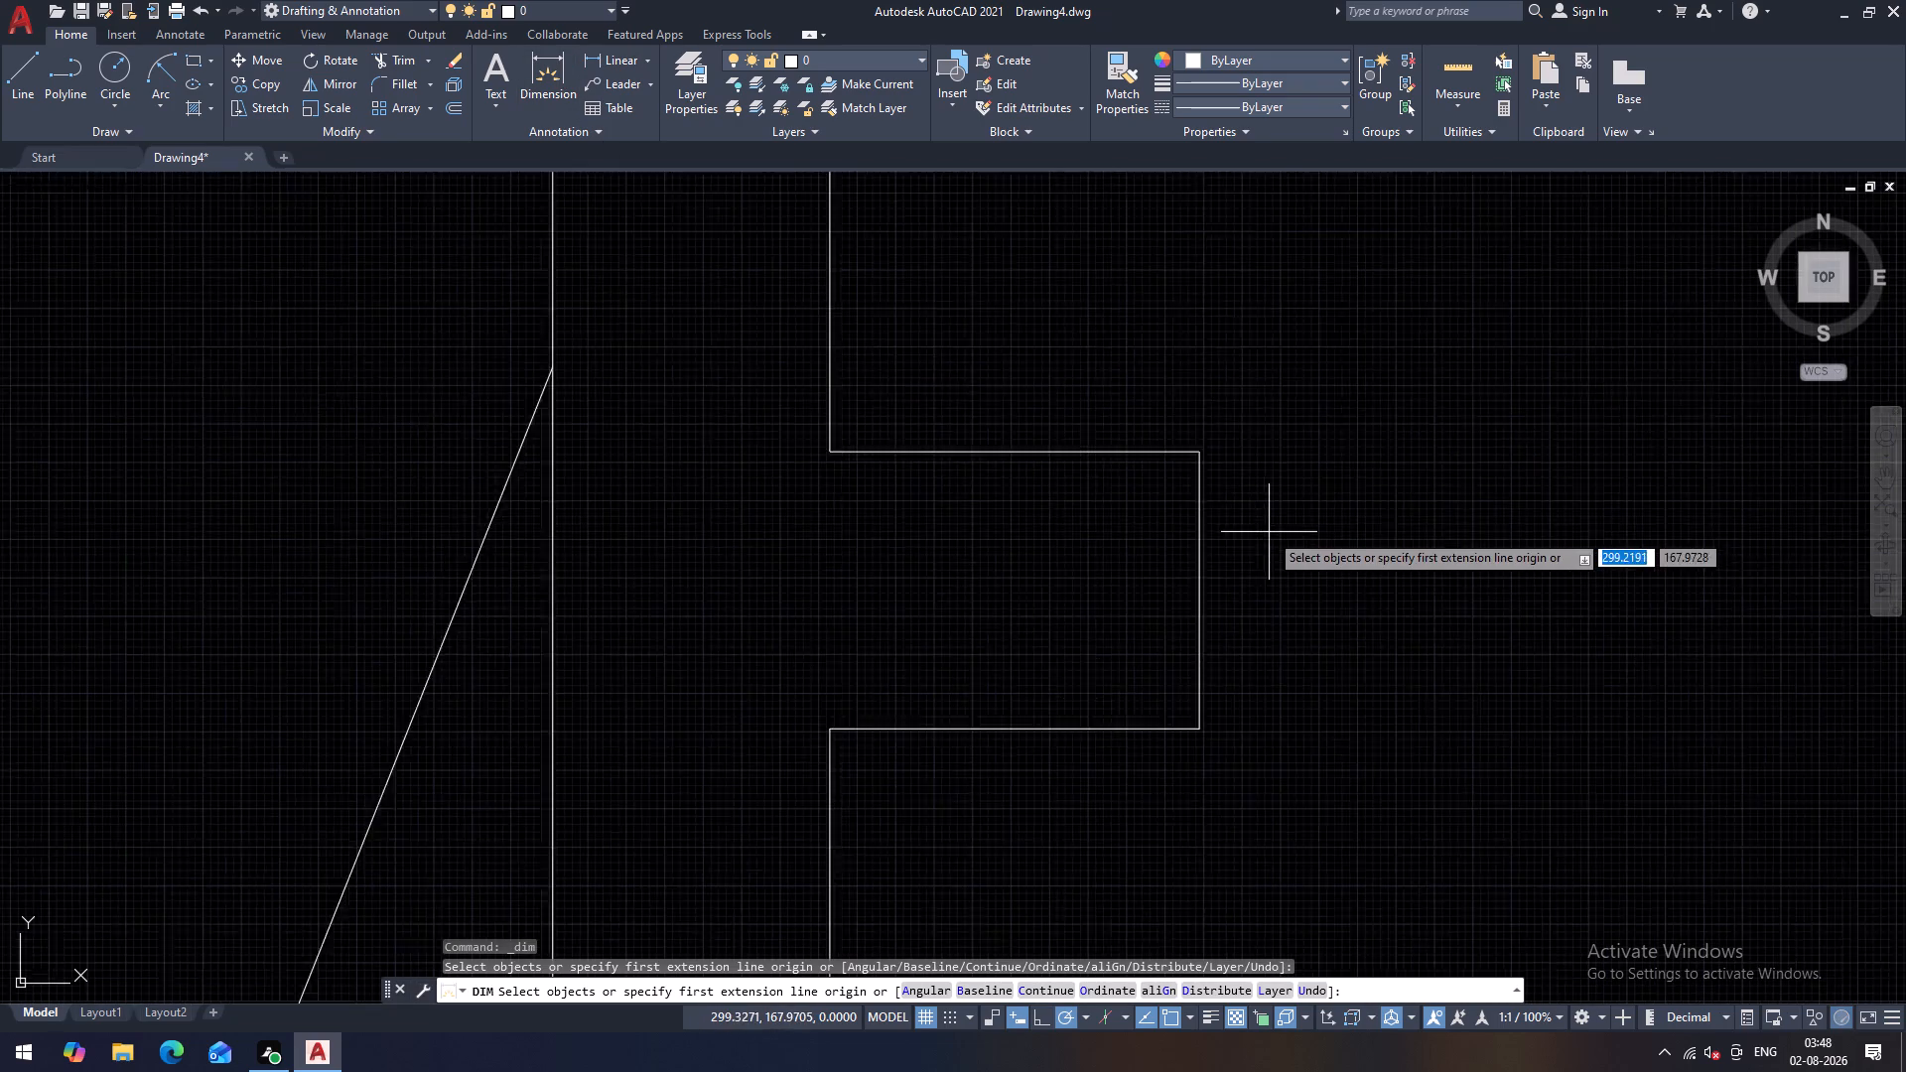
pyautogui.click(1157, 601)
pyautogui.scroll(-2, 1183, 593)
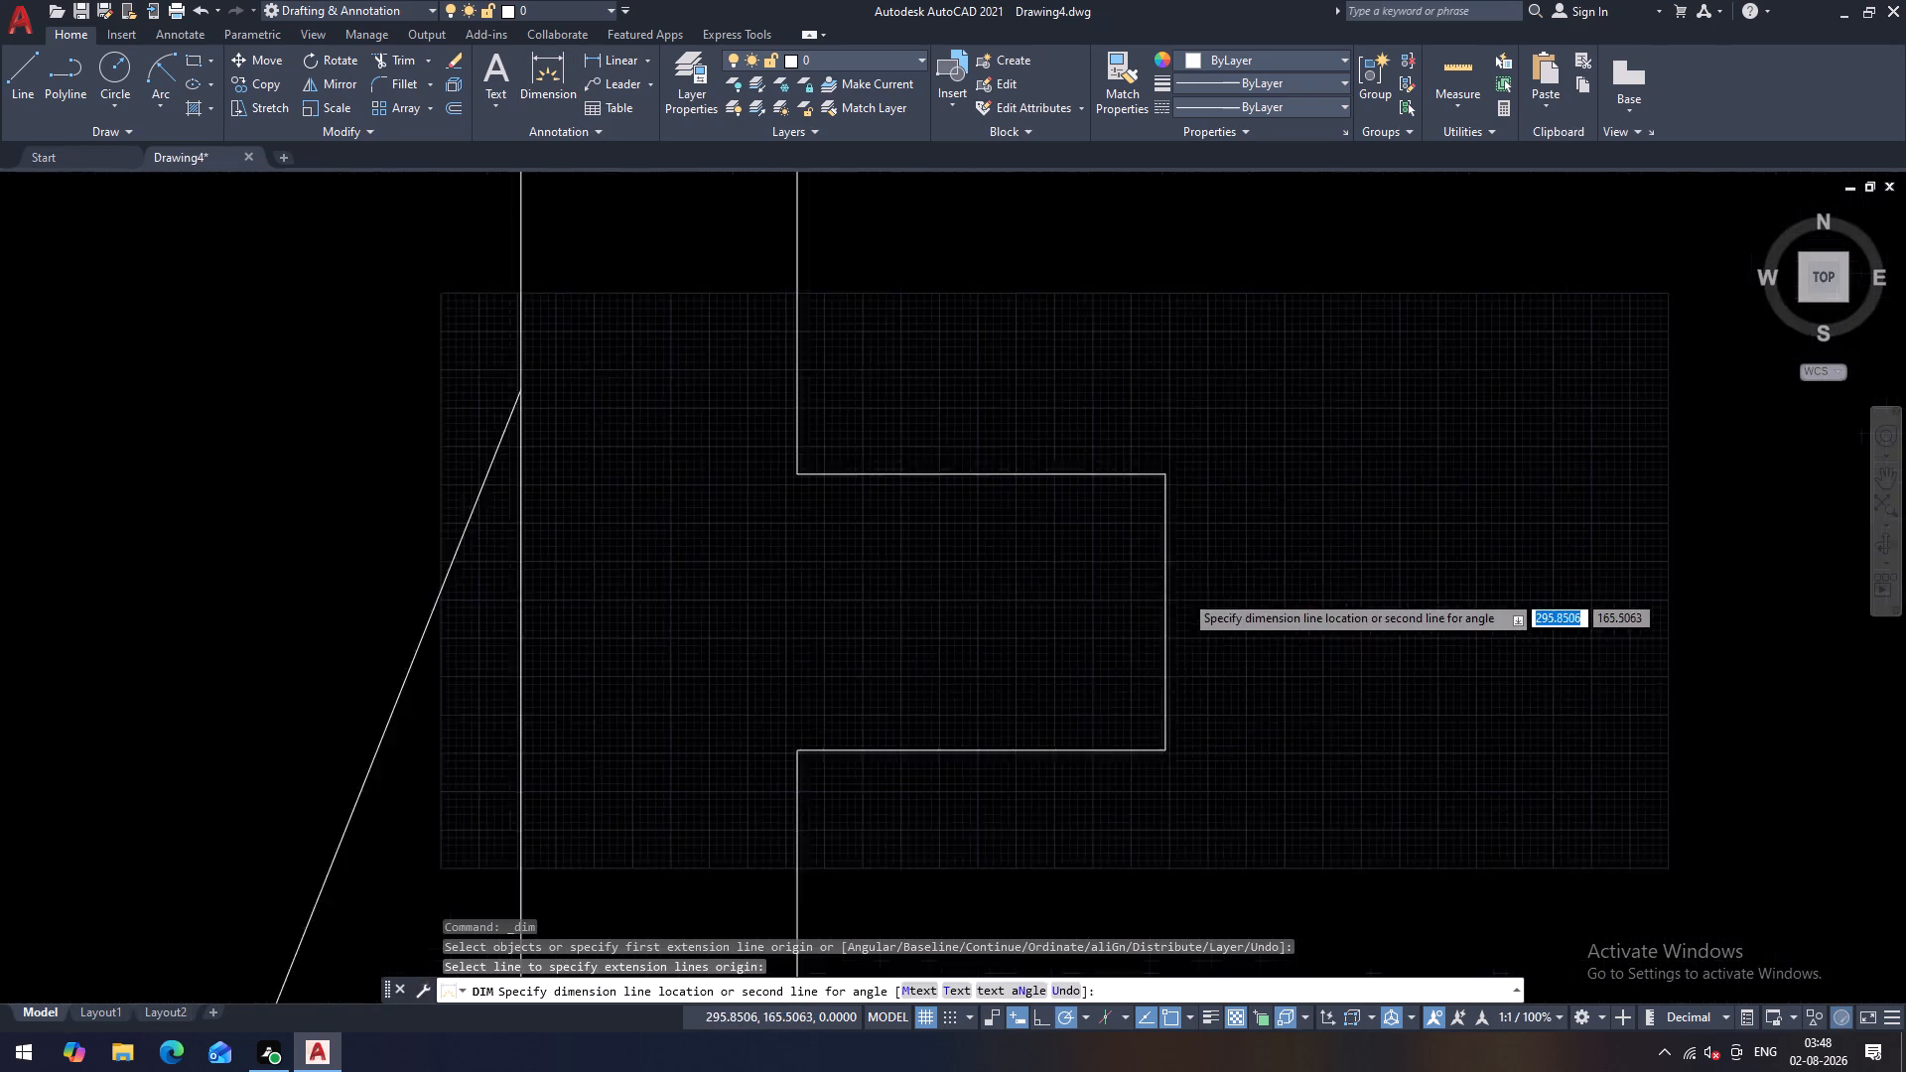
pyautogui.scroll(-2, 1183, 593)
pyautogui.click(1251, 616)
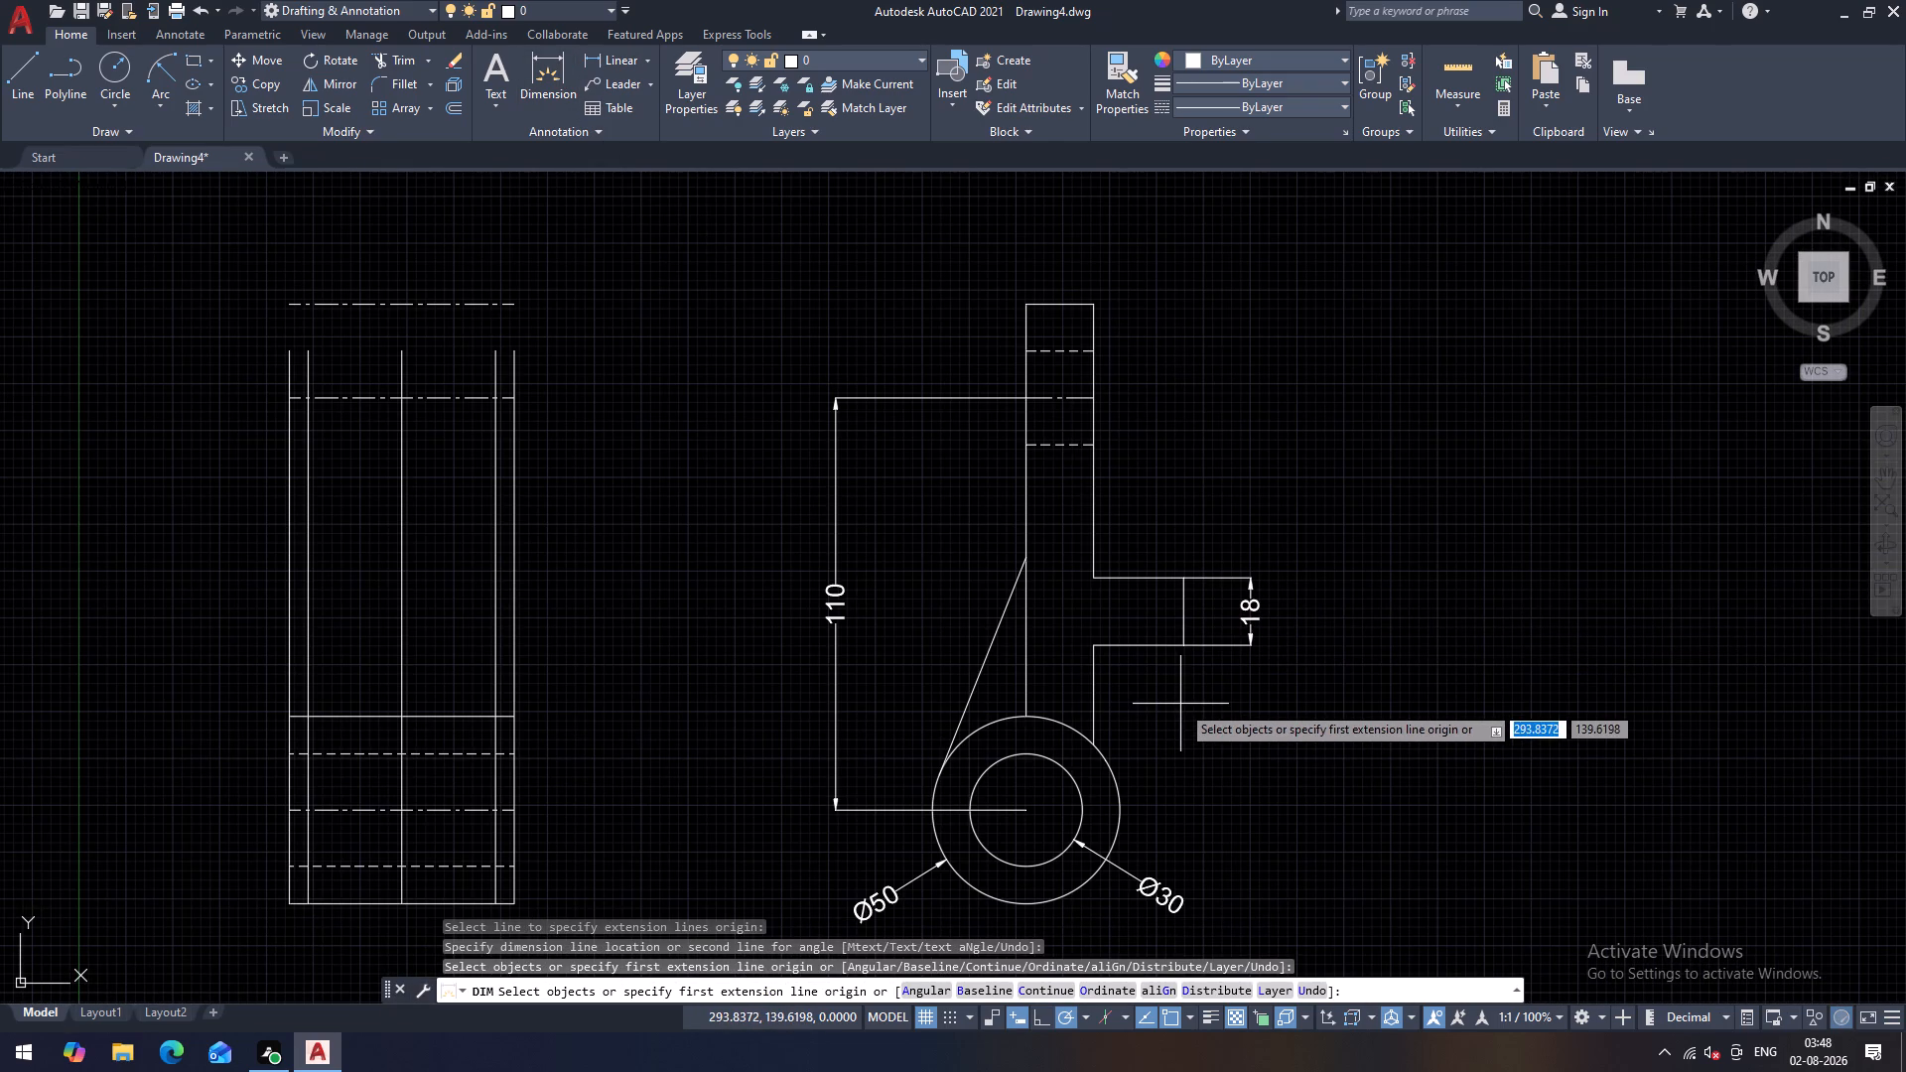
# Dimension the length of the projecting block along its lower edge, placing the horizontal dimension just below the block.
pyautogui.moveTo(1180, 704); pyautogui.dragTo(1186, 649, button='middle')
pyautogui.scroll(4, 1186, 649)
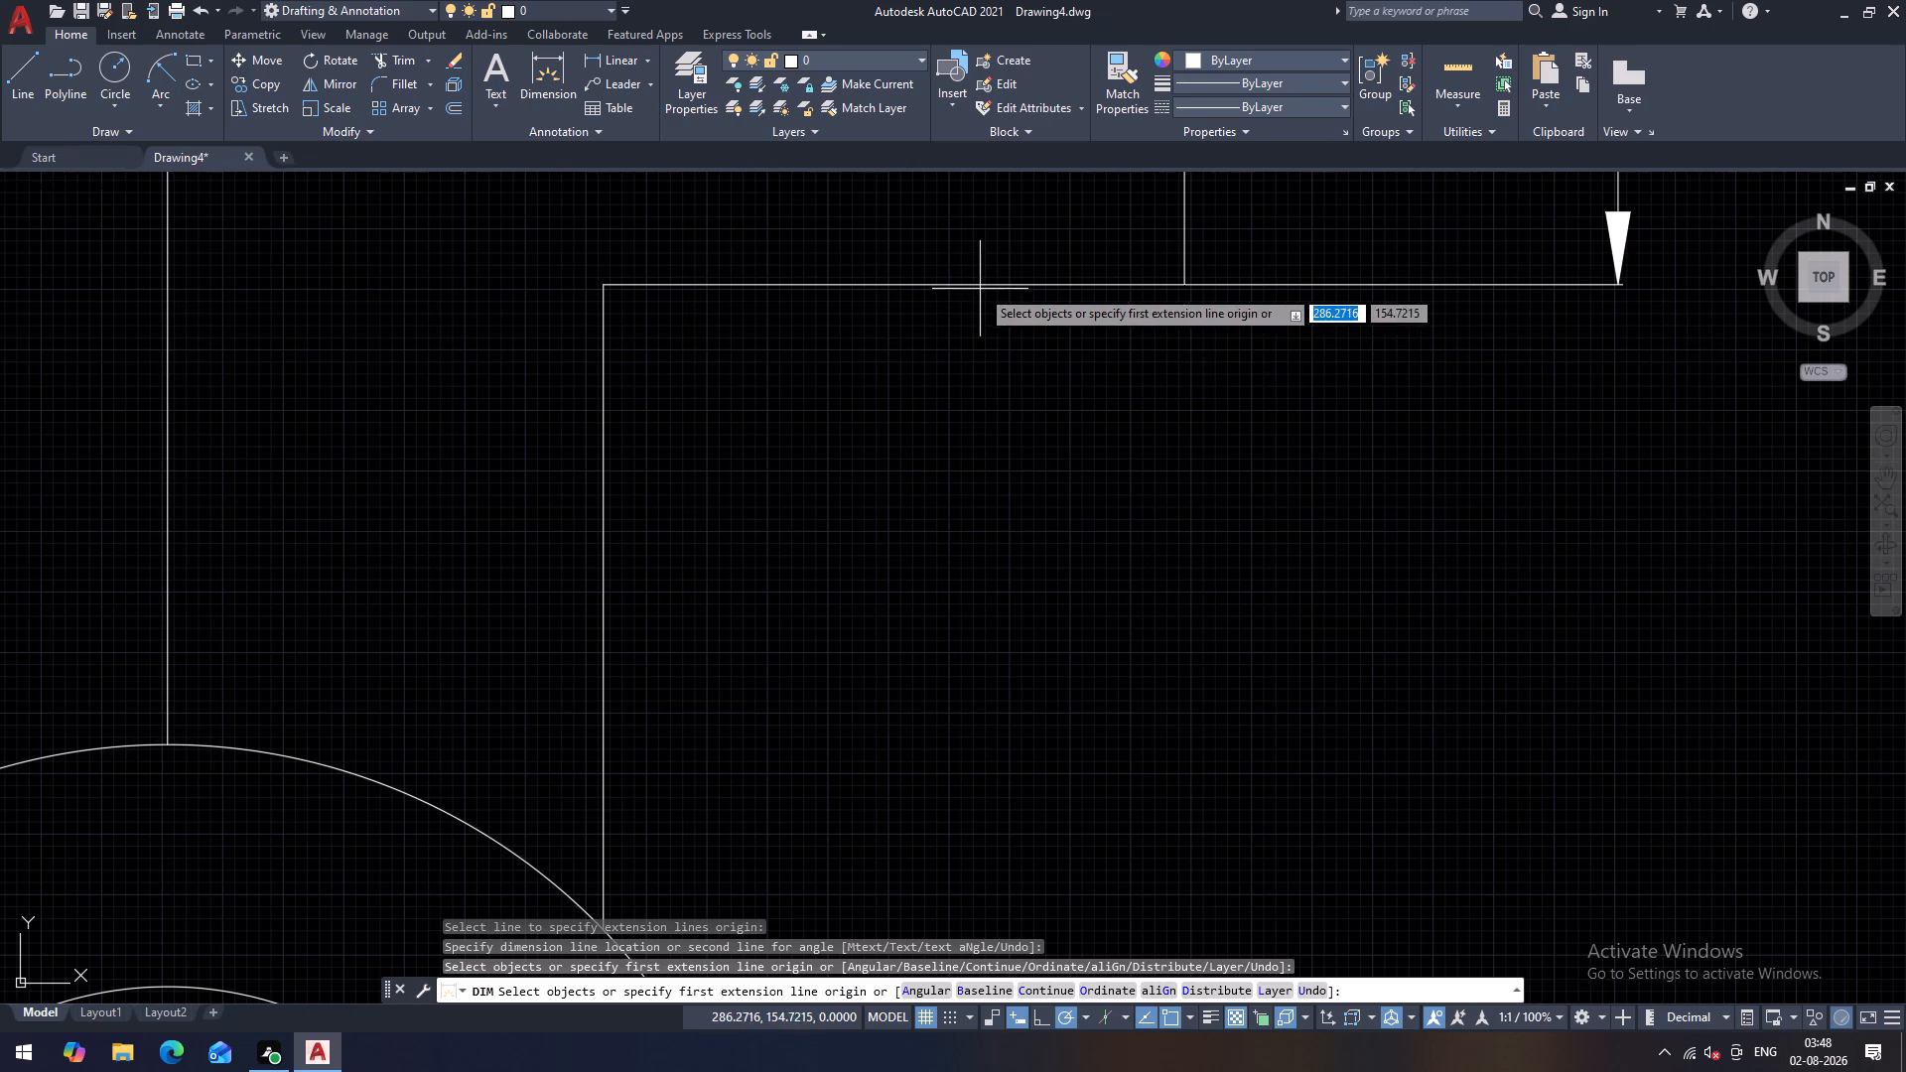
pyautogui.click(984, 287)
pyautogui.scroll(-4, 1020, 390)
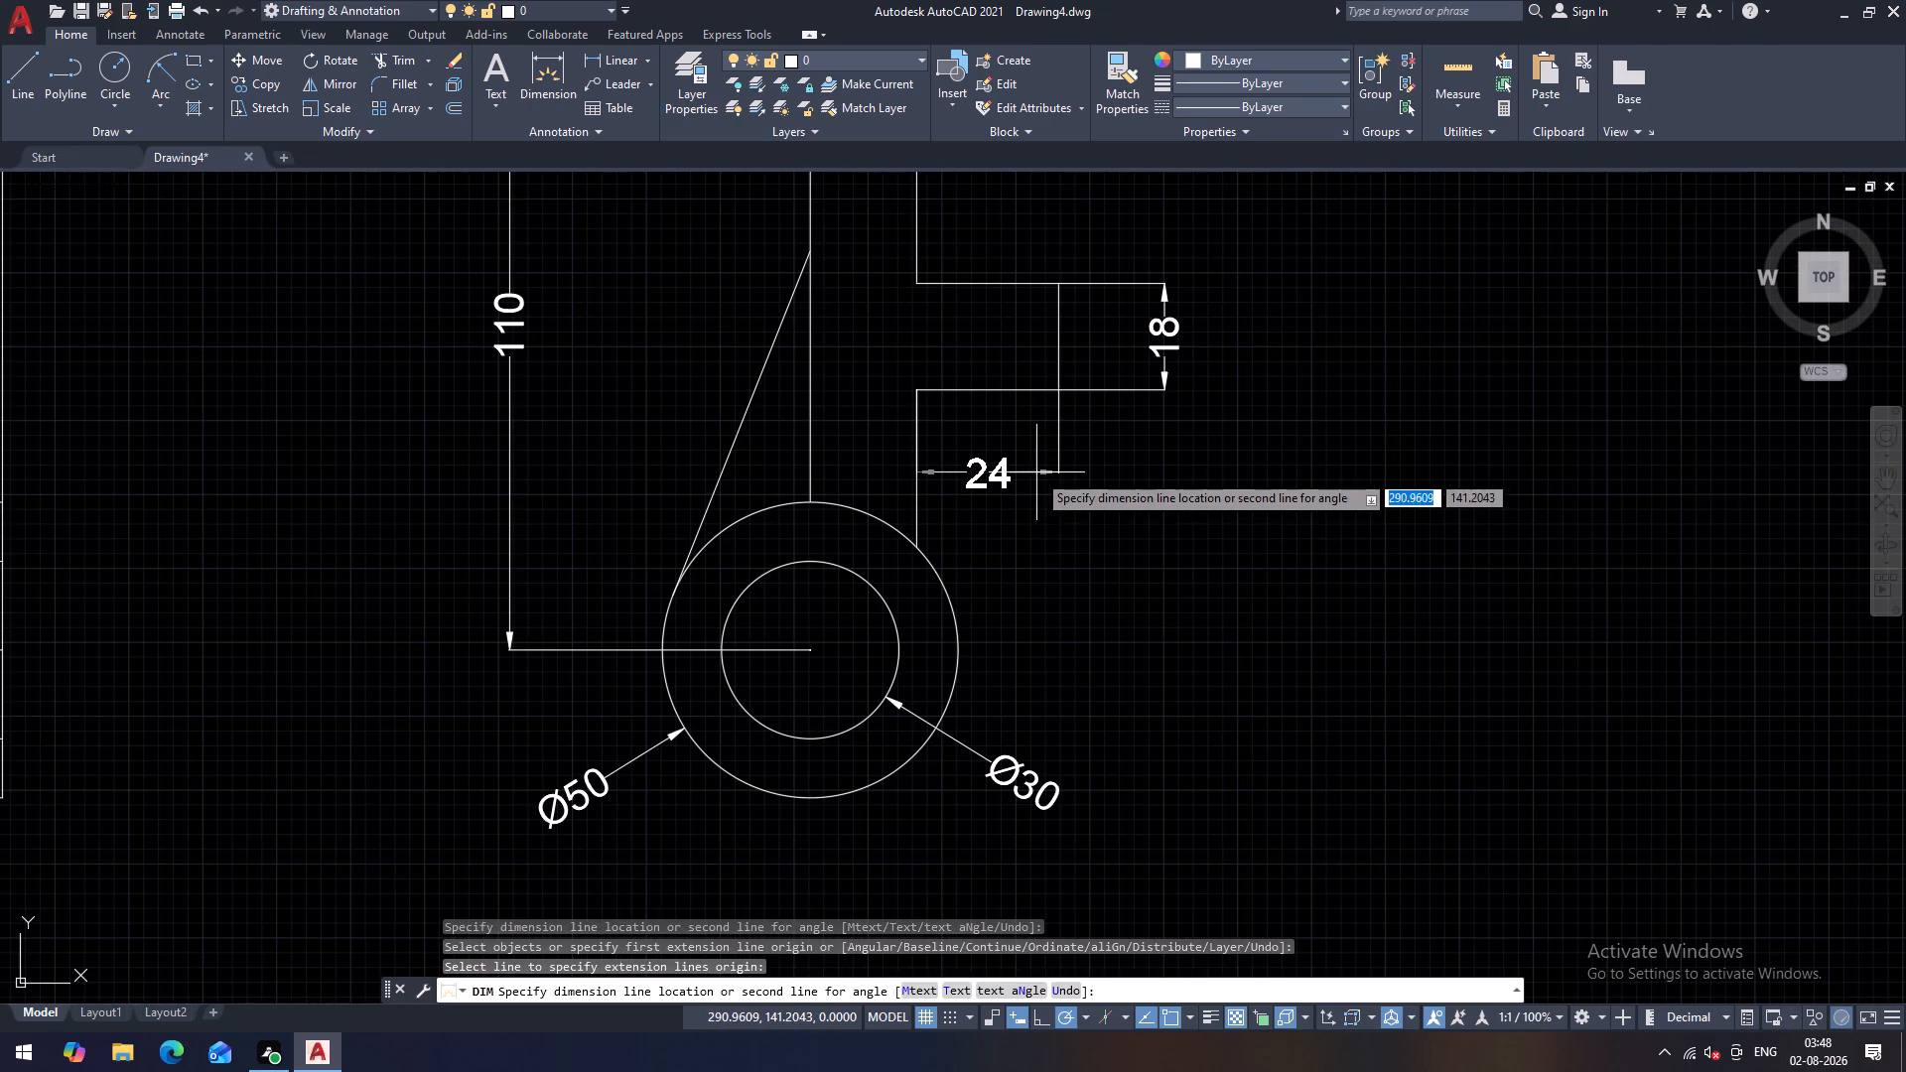
pyautogui.click(1036, 472)
# Add a vertical linear dimension from the upper hole's centreline to the block's top edge, in line with the block's height dimension.
pyautogui.scroll(-3, 1067, 499)
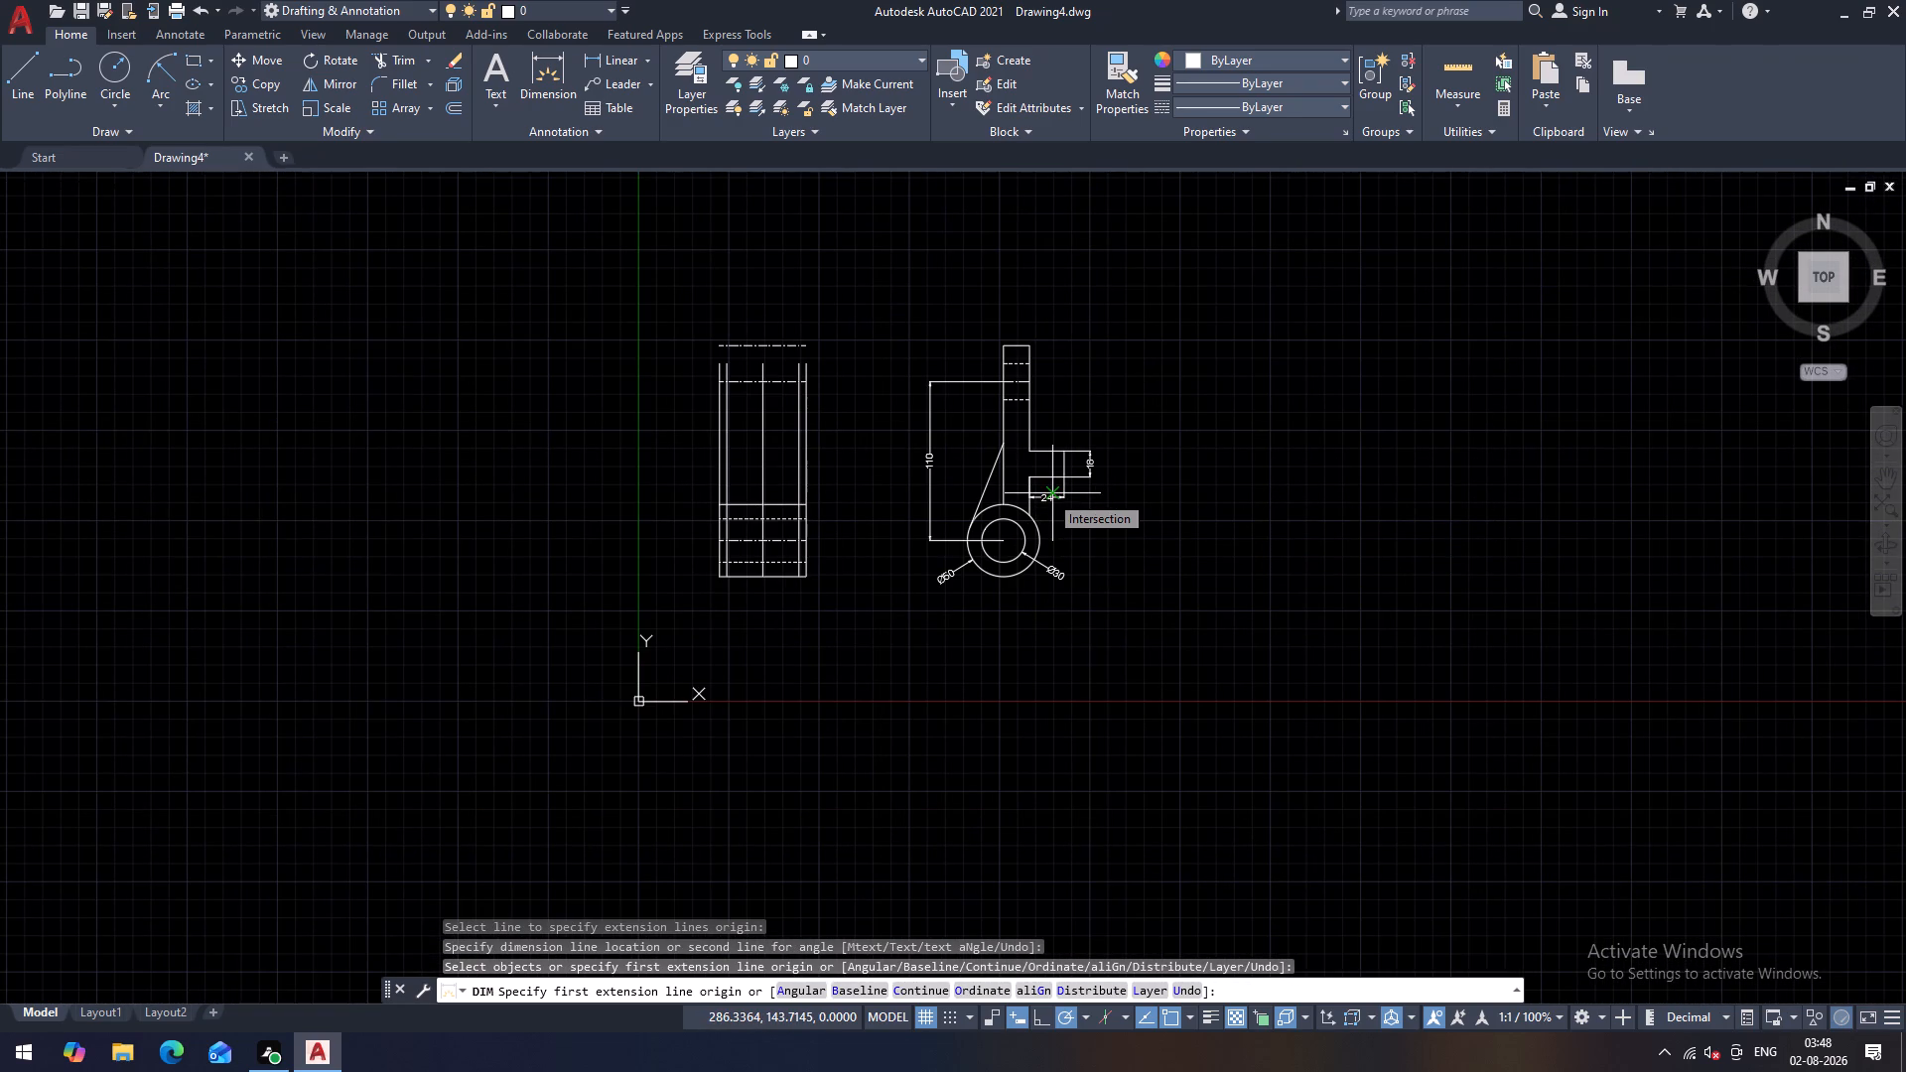
pyautogui.moveTo(1085, 469); pyautogui.dragTo(1067, 511, button='middle')
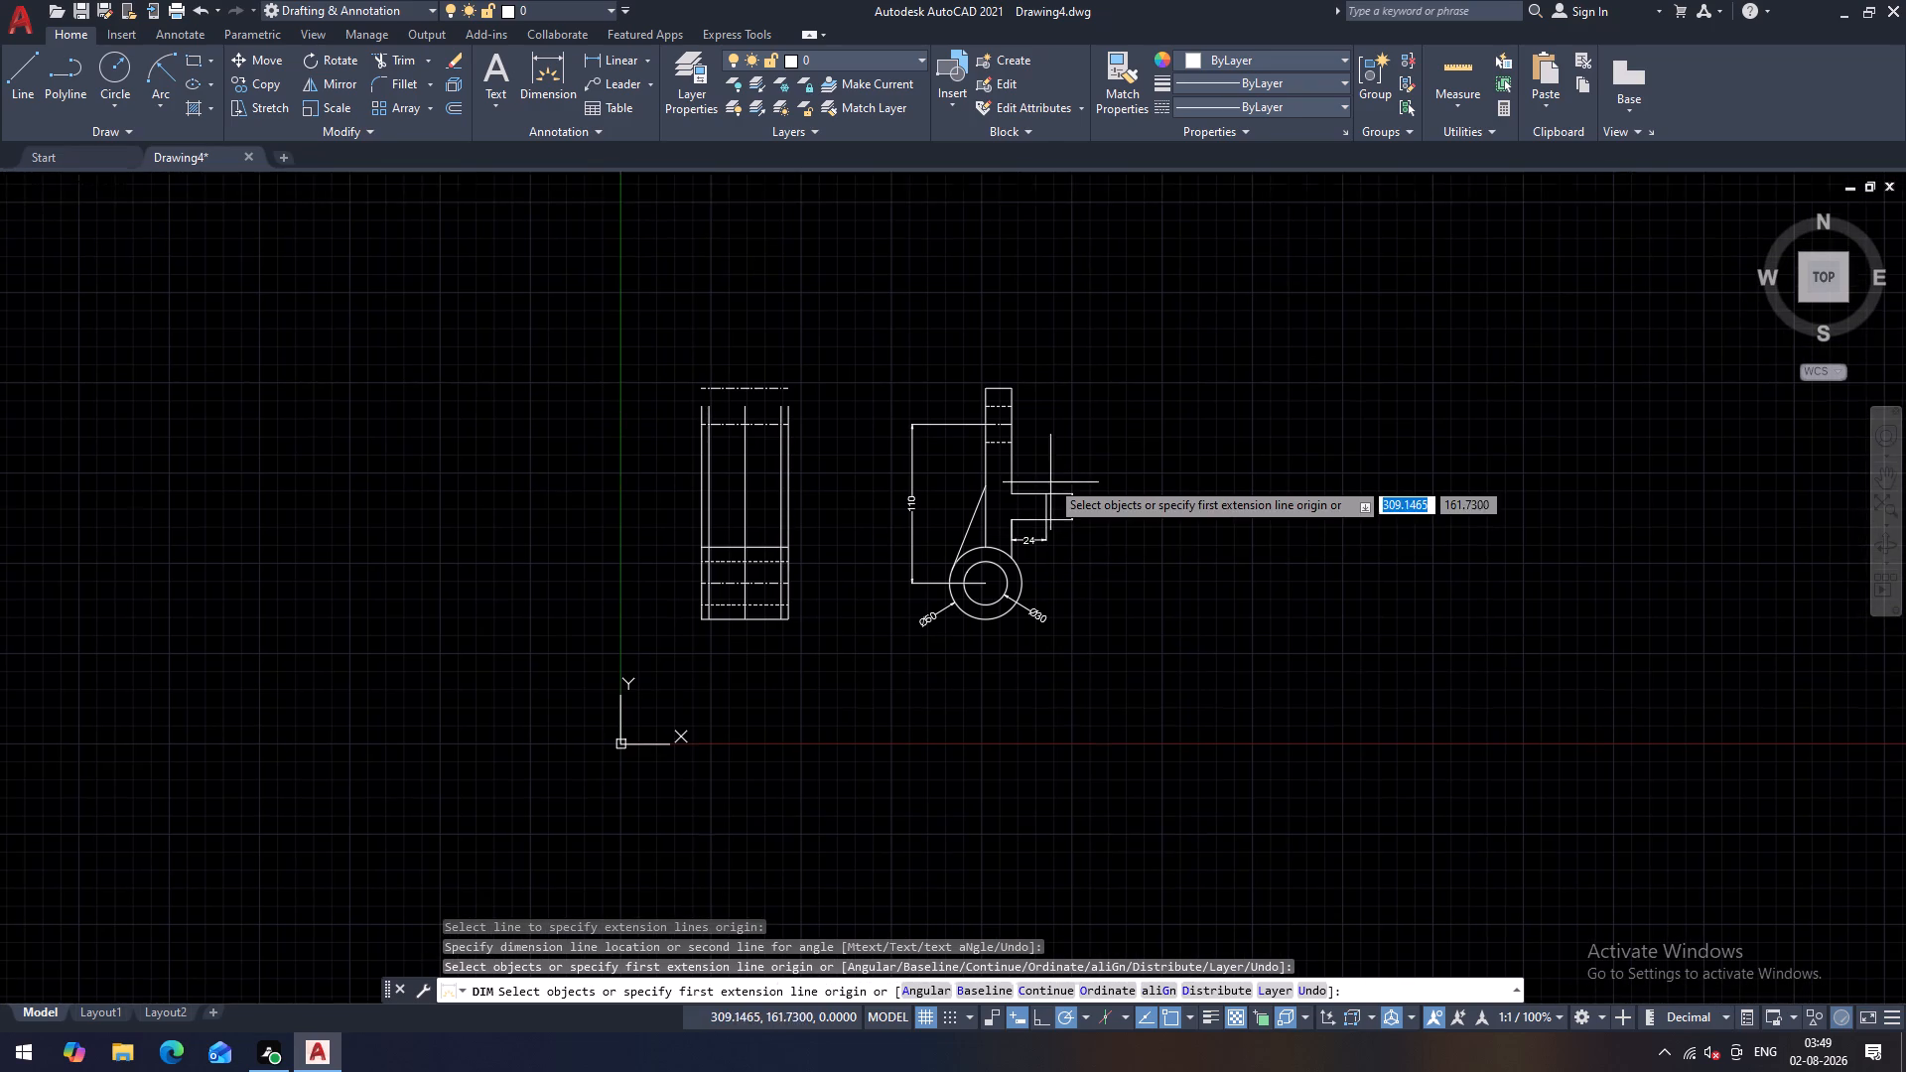
pyautogui.scroll(1, 1045, 460)
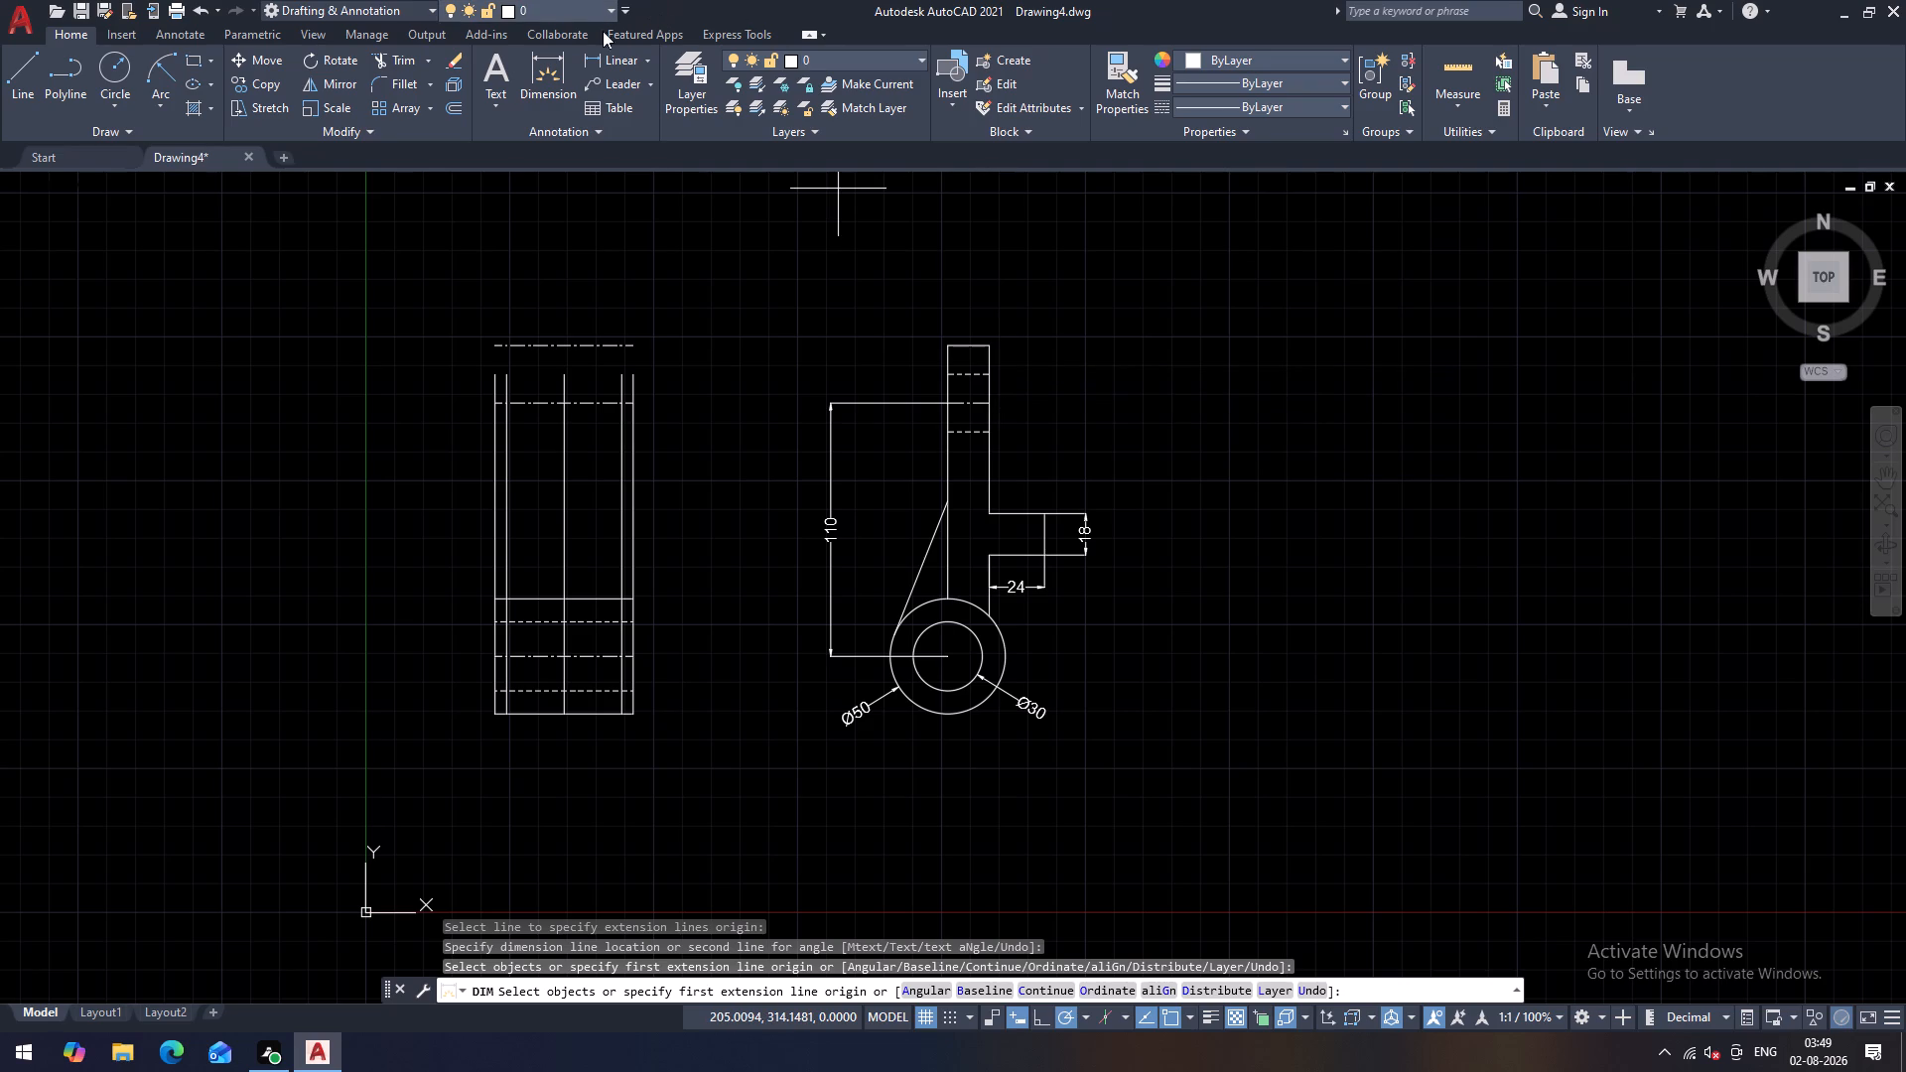
pyautogui.click(620, 61)
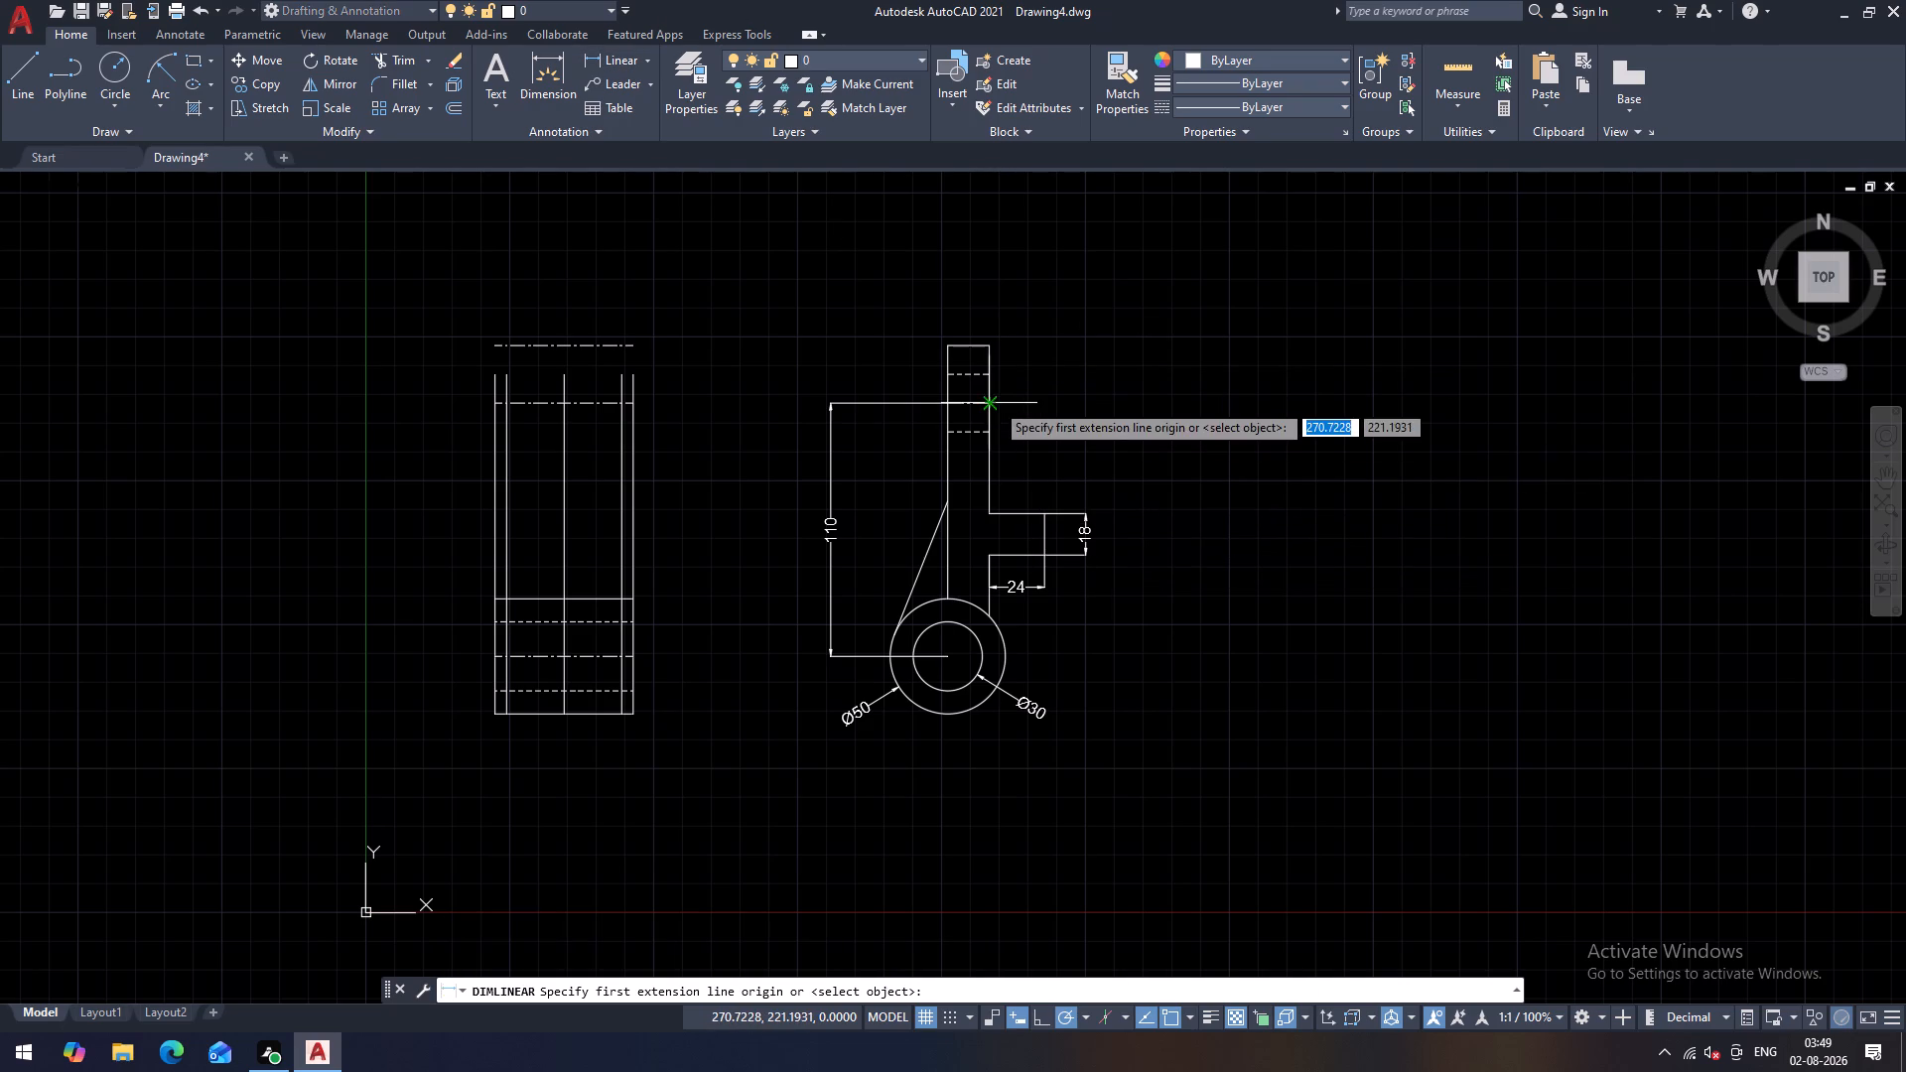
pyautogui.moveTo(995, 402); pyautogui.dragTo(1009, 410)
pyautogui.click(990, 515)
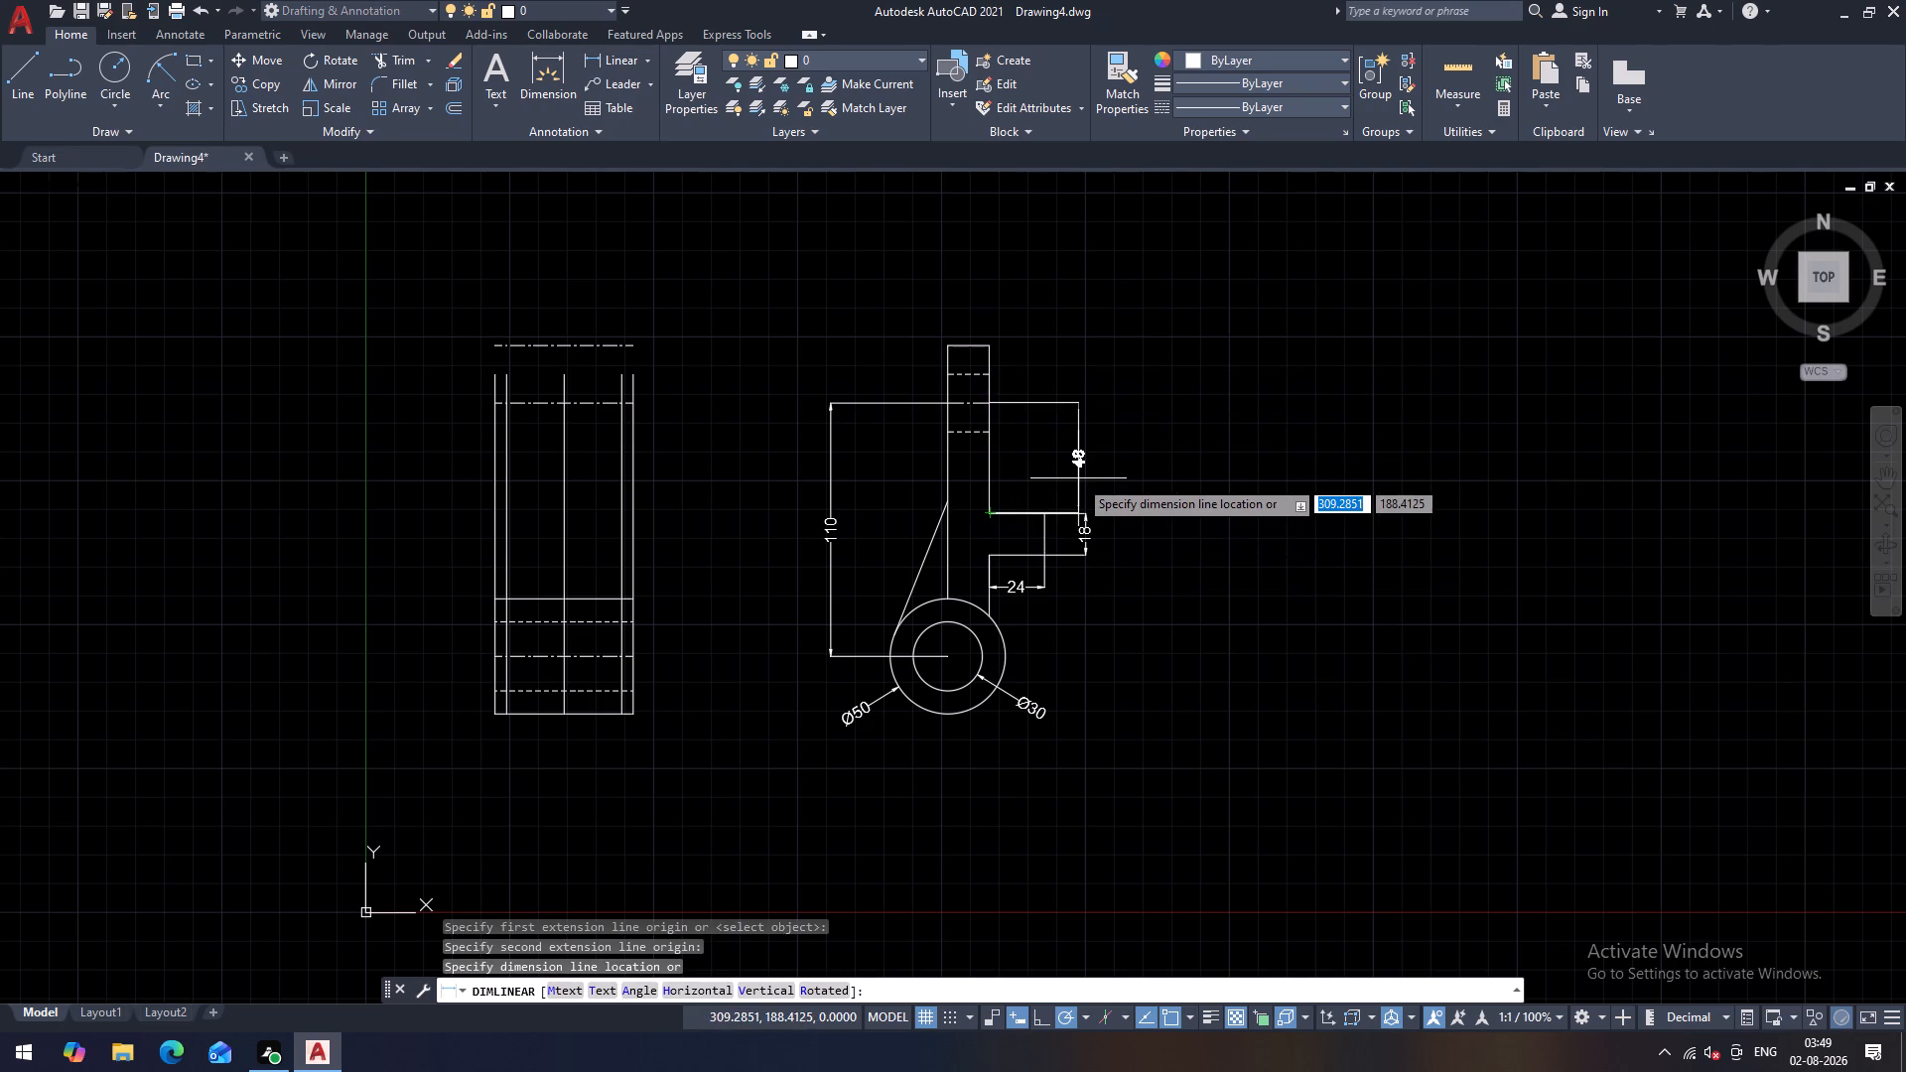
pyautogui.click(1086, 510)
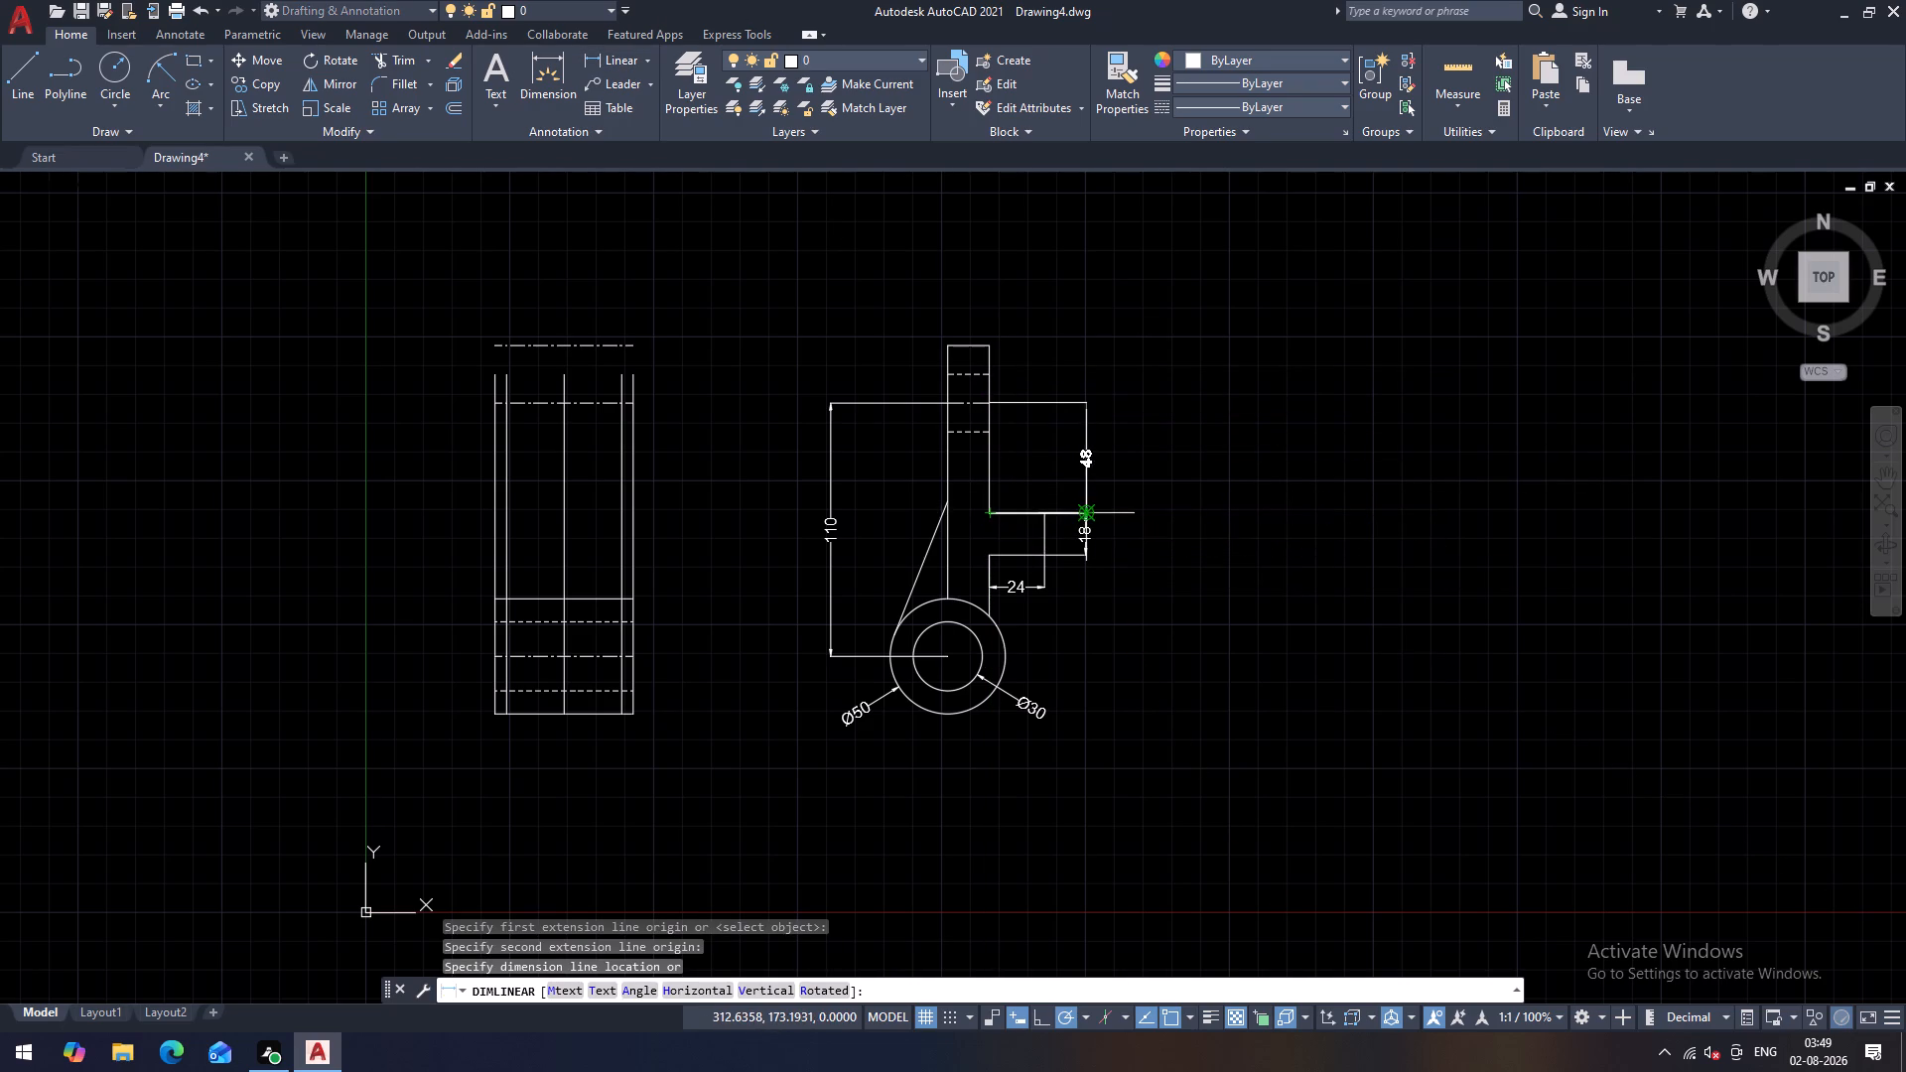
# Add a horizontal linear dimension across the upright's width at the block's top corner, placed inside the upright.
pyautogui.scroll(1, 1104, 454)
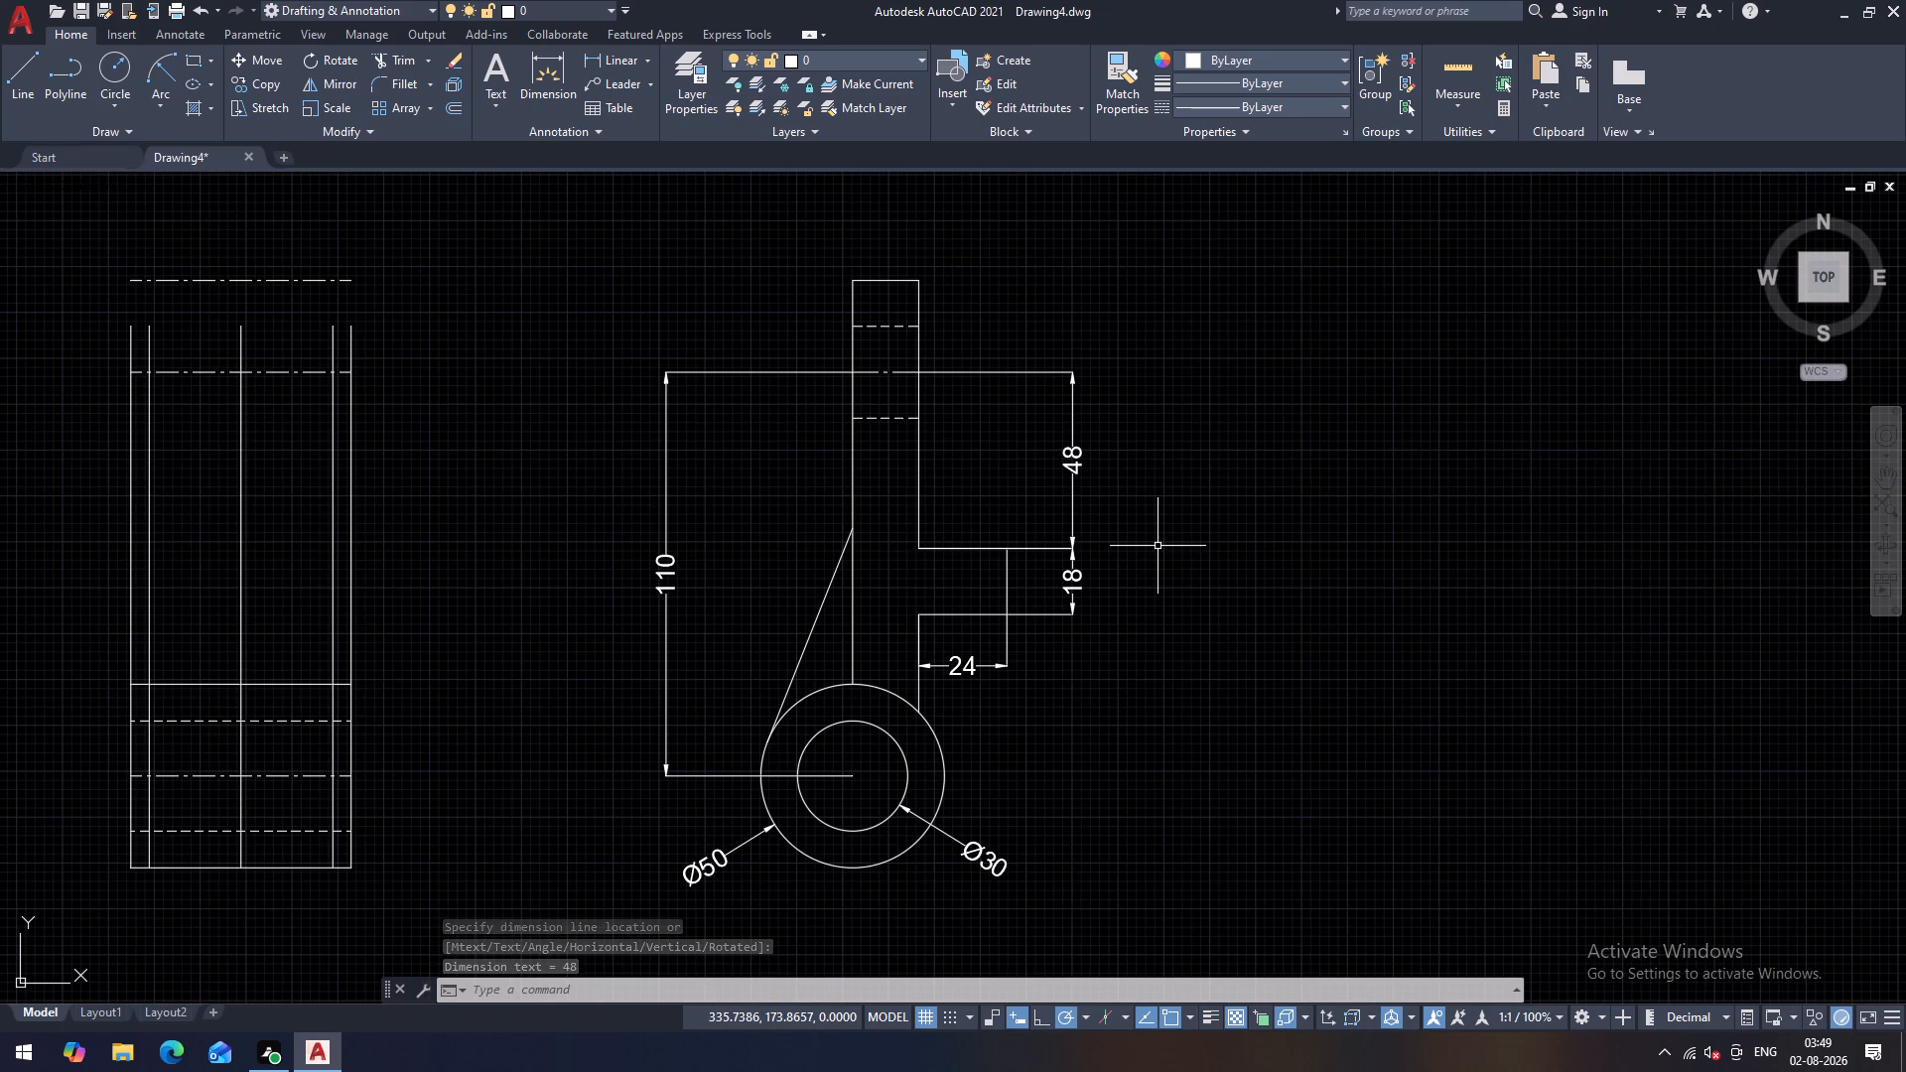
pyautogui.scroll(-1, 1143, 583)
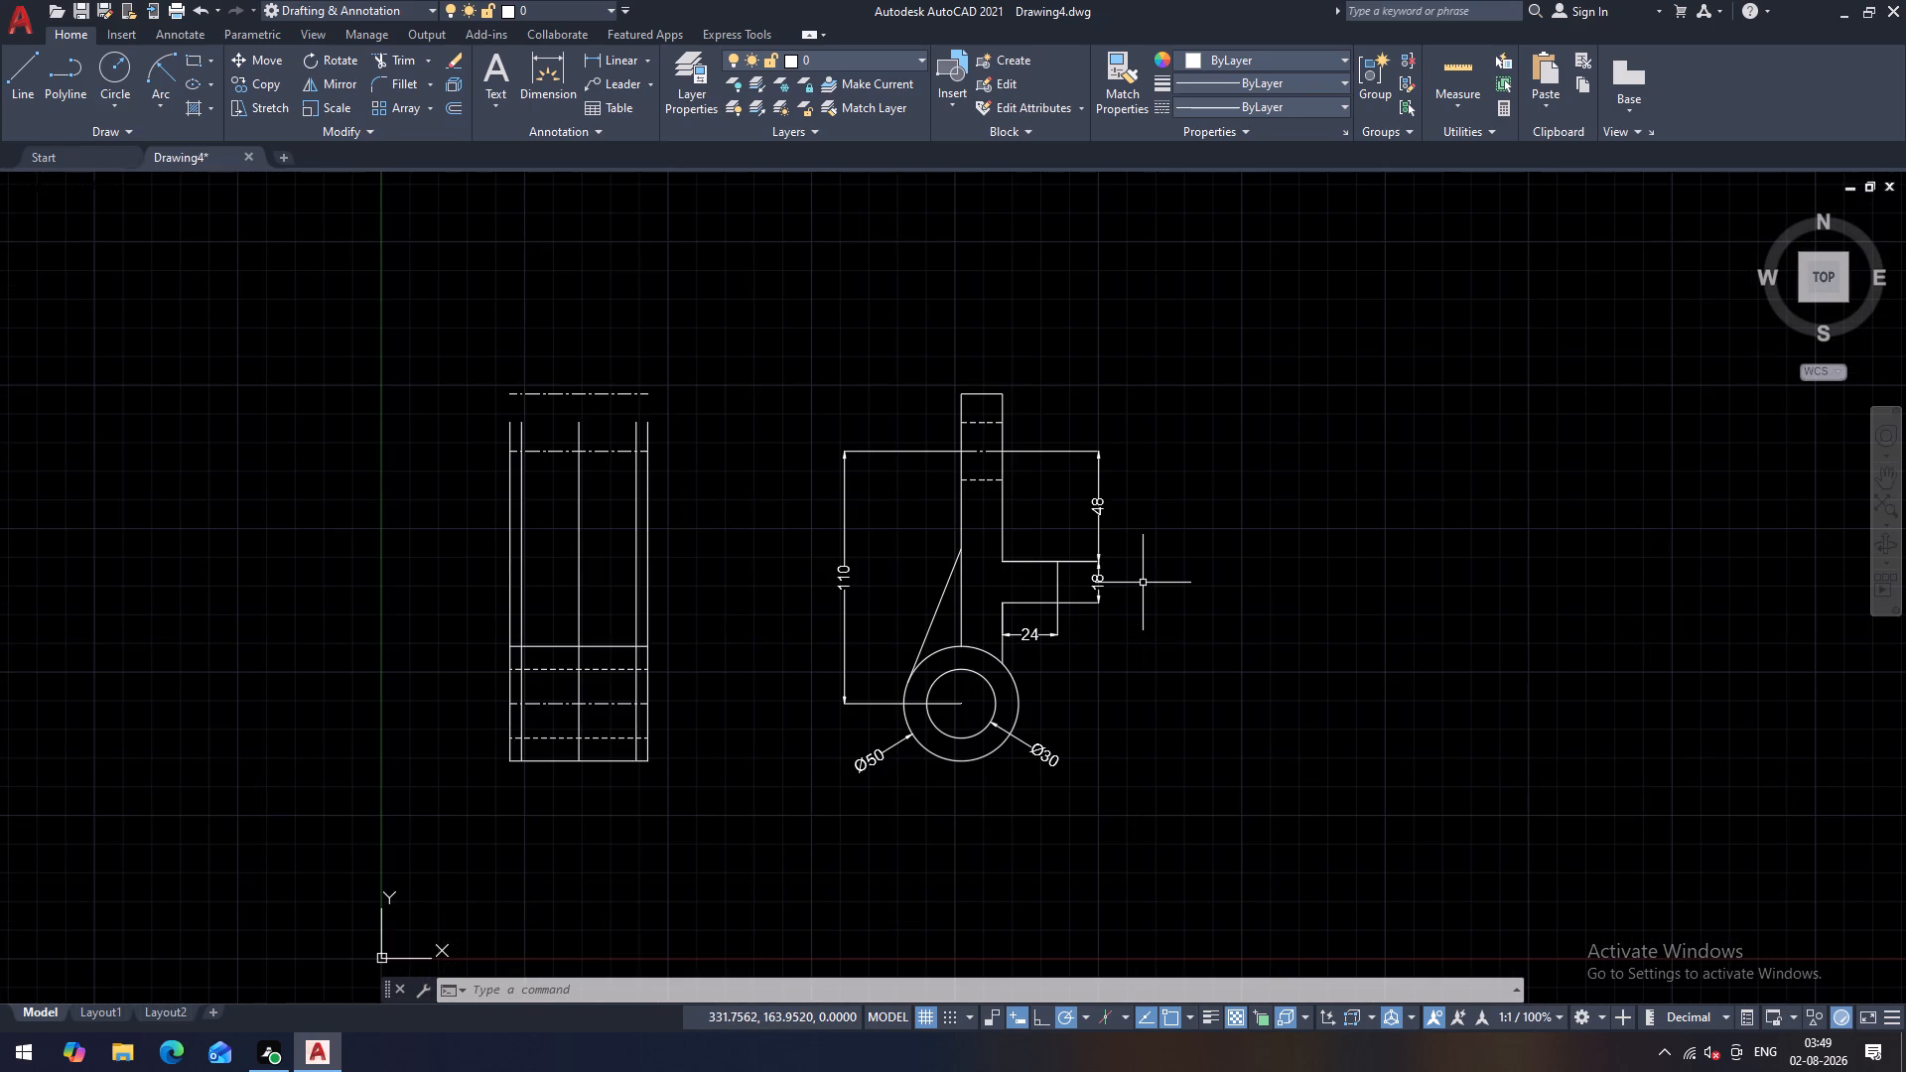
pyautogui.scroll(1, 1122, 586)
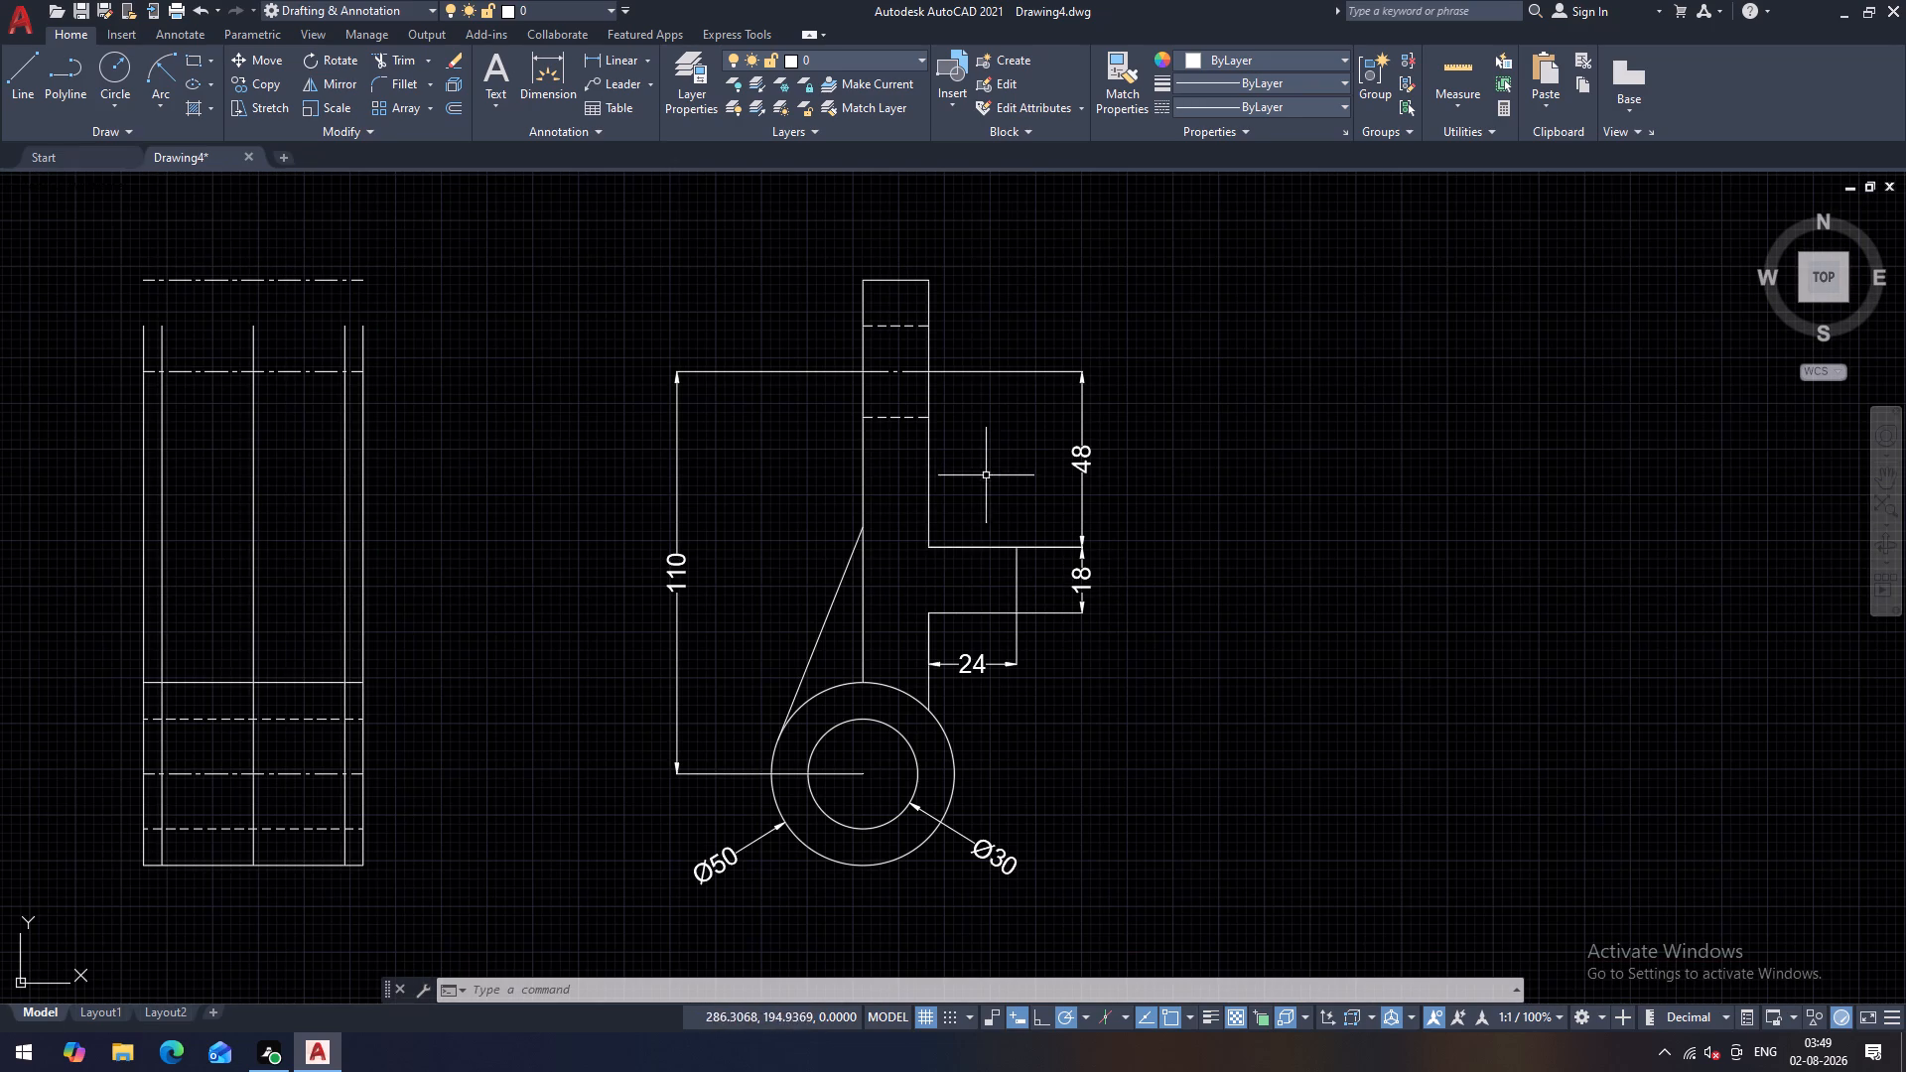
pyautogui.press('space')
pyautogui.scroll(1, 994, 540)
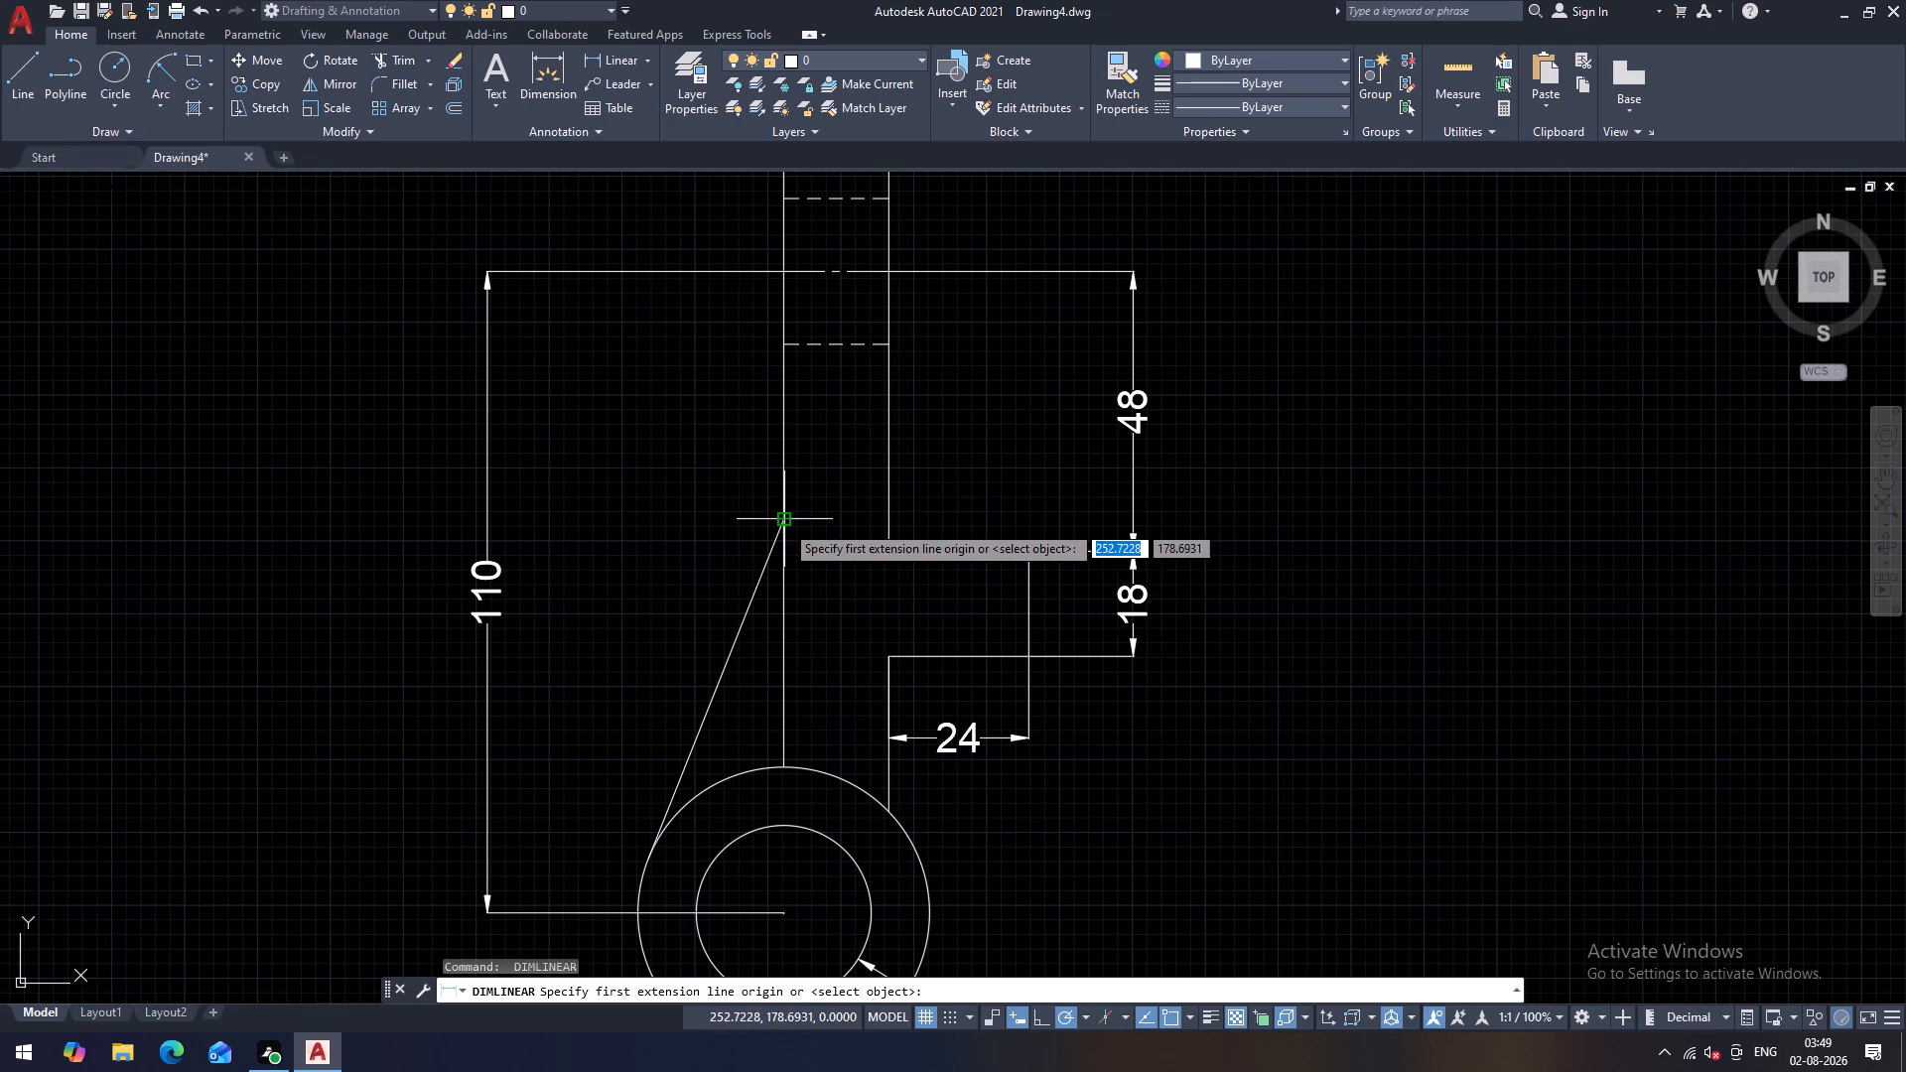
pyautogui.click(890, 556)
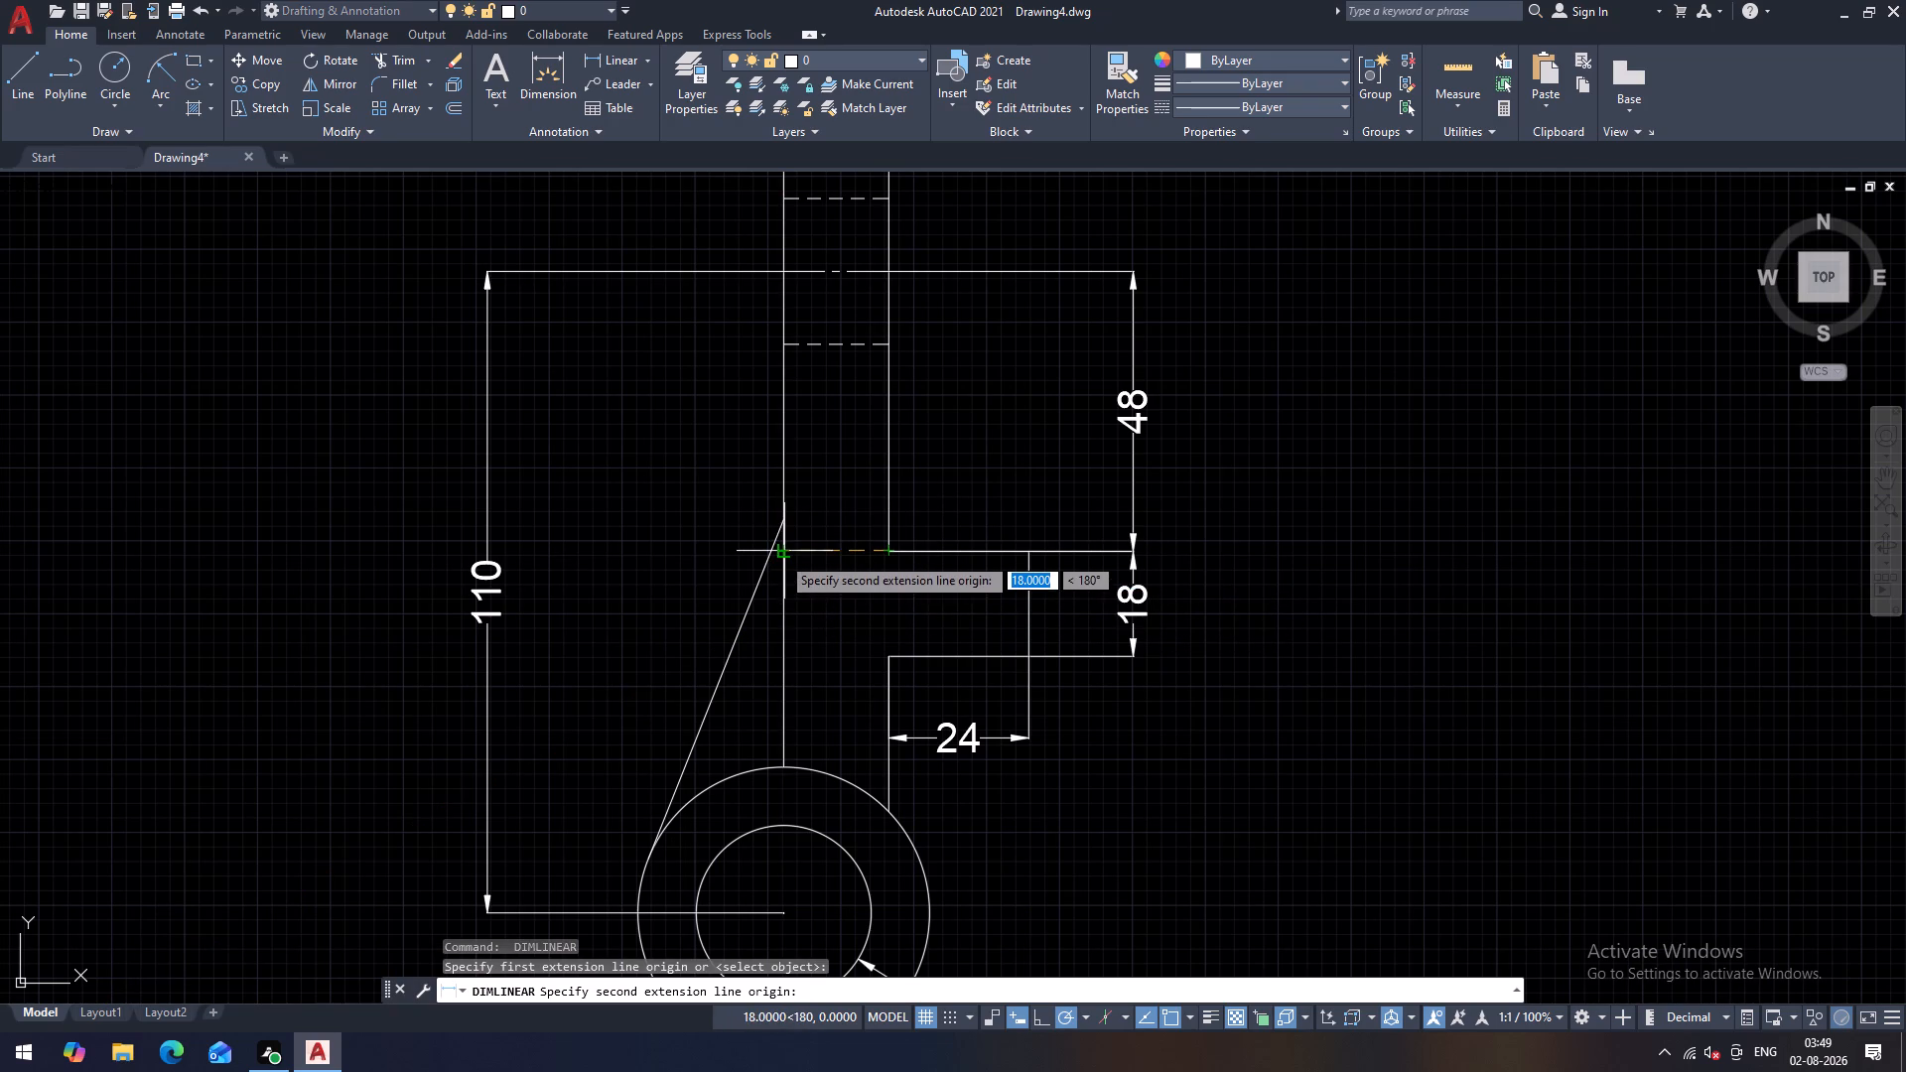
pyautogui.moveTo(780, 555); pyautogui.dragTo(789, 564)
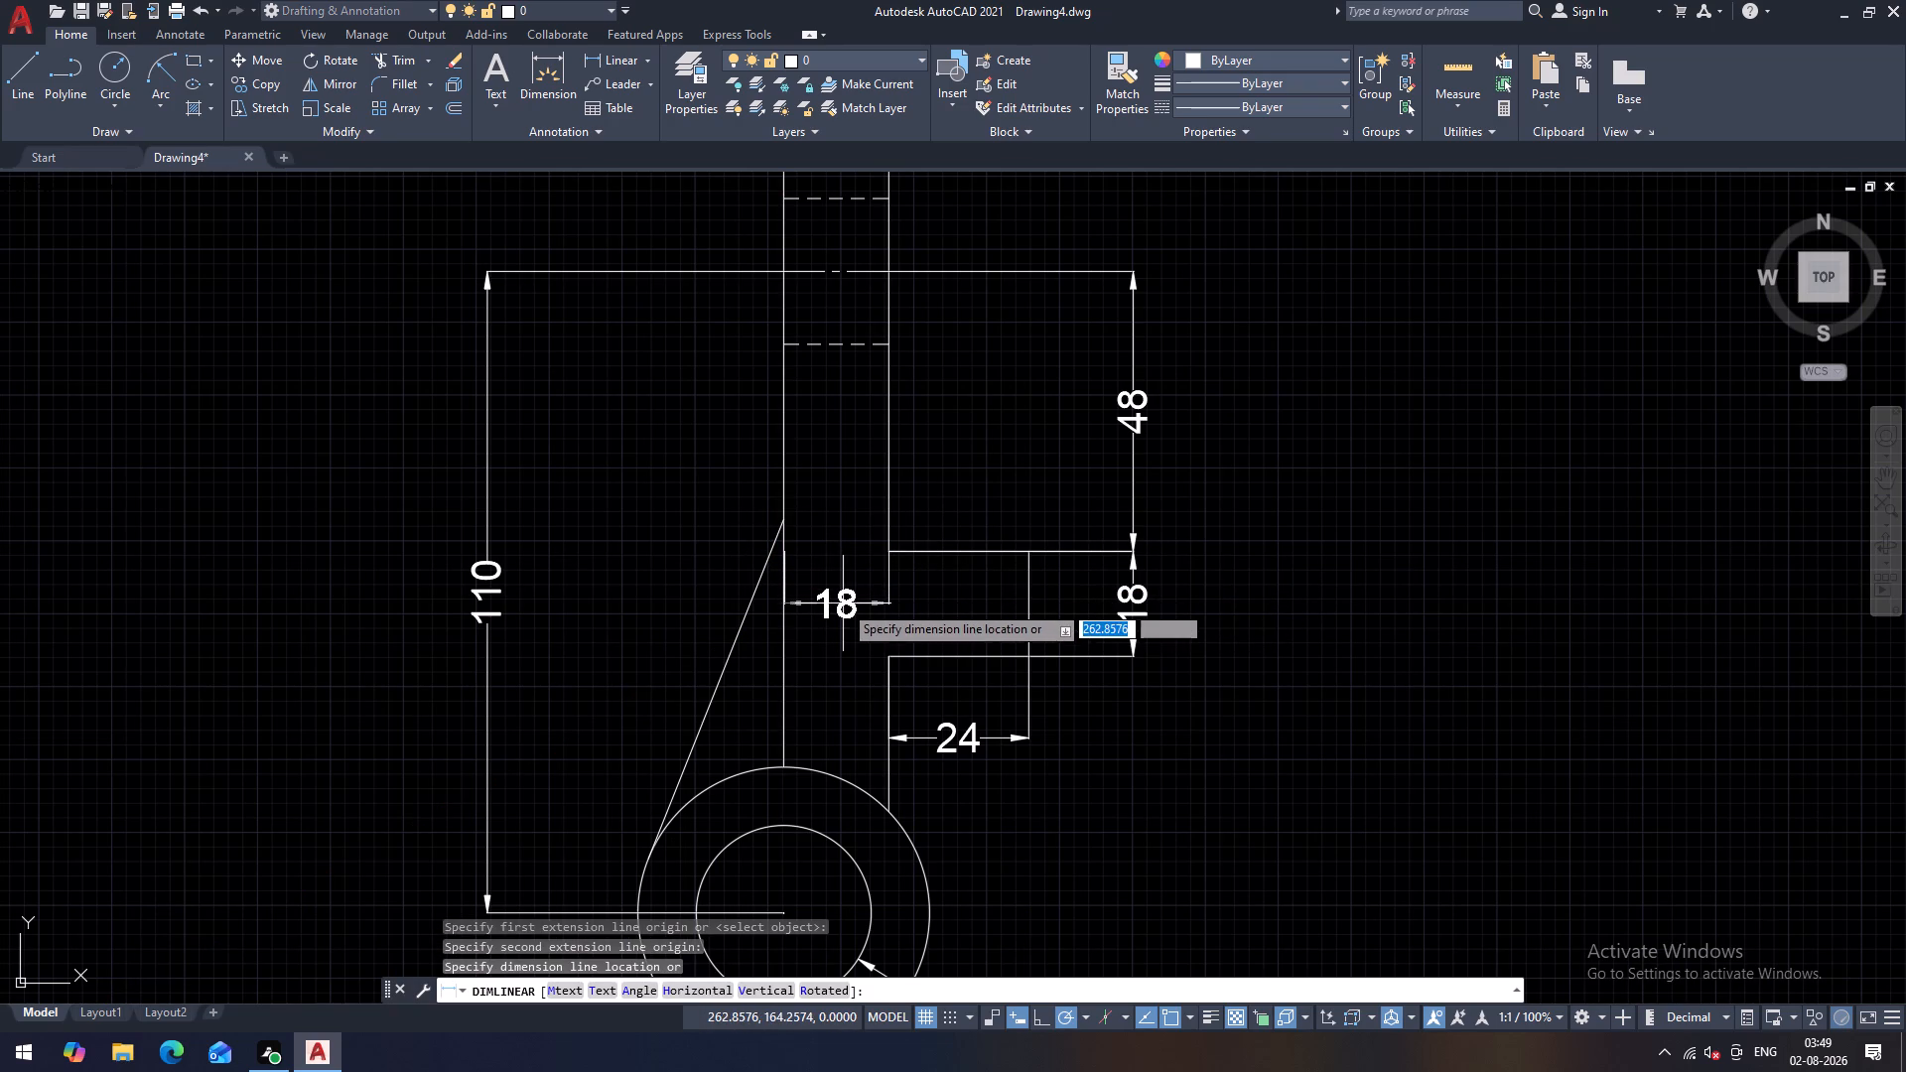
pyautogui.click(843, 603)
# Move the upright's width dimension up so its line sits just above the level of the block's top edge.
pyautogui.scroll(-1, 976, 573)
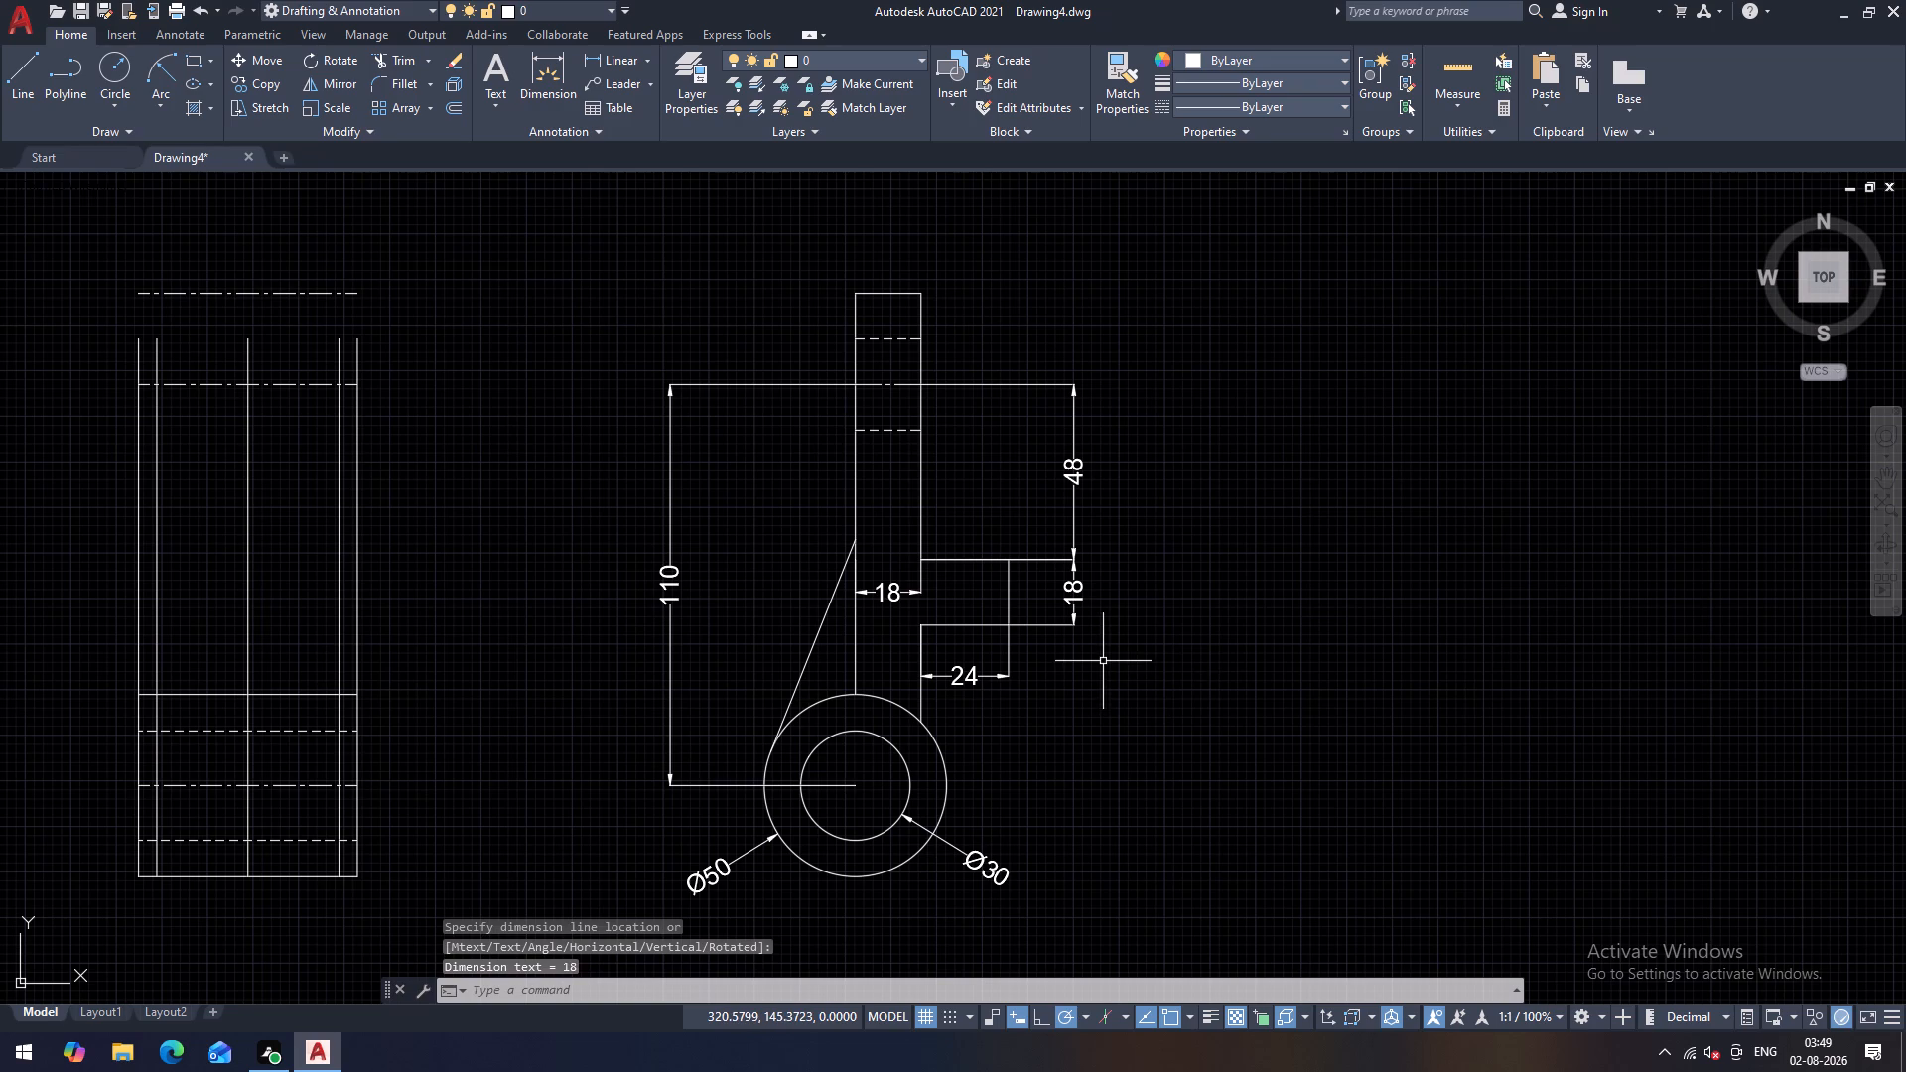
pyautogui.scroll(-1, 1103, 661)
pyautogui.scroll(1, 1021, 640)
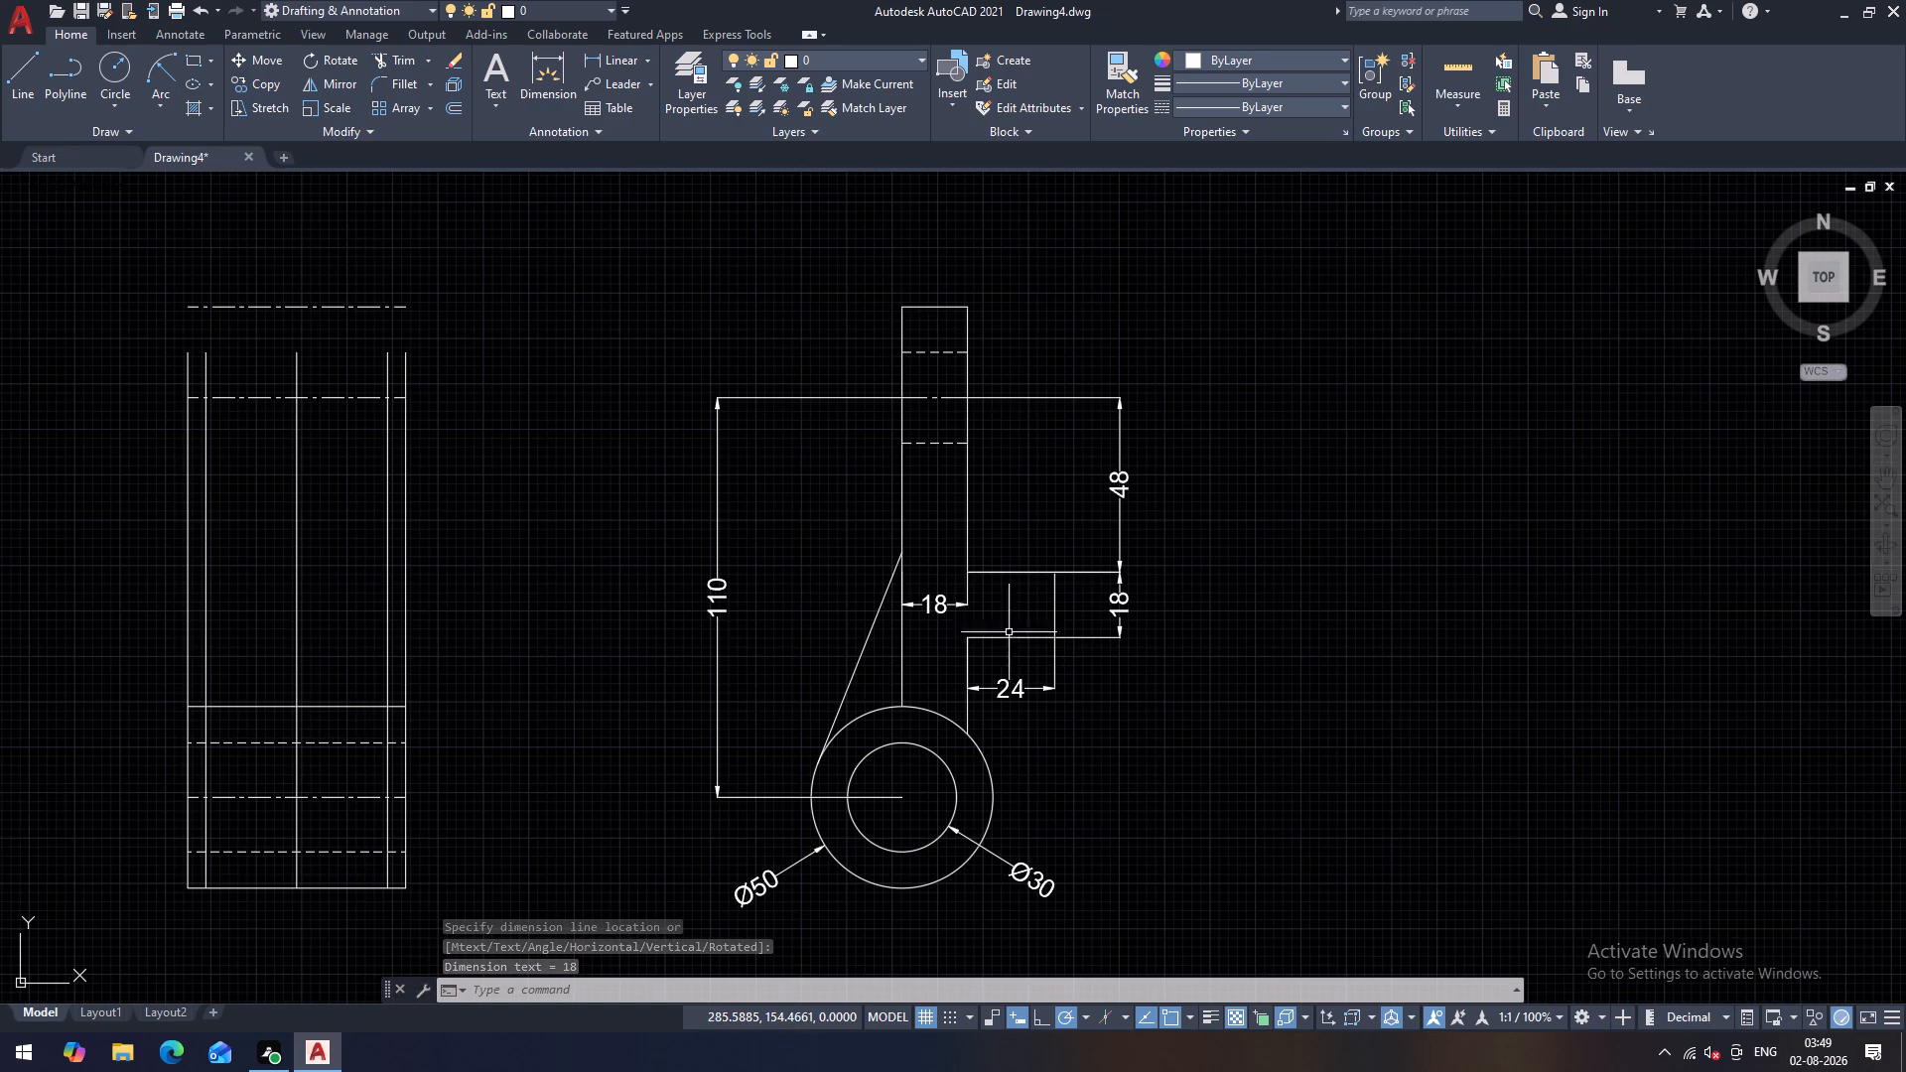
pyautogui.click(929, 596)
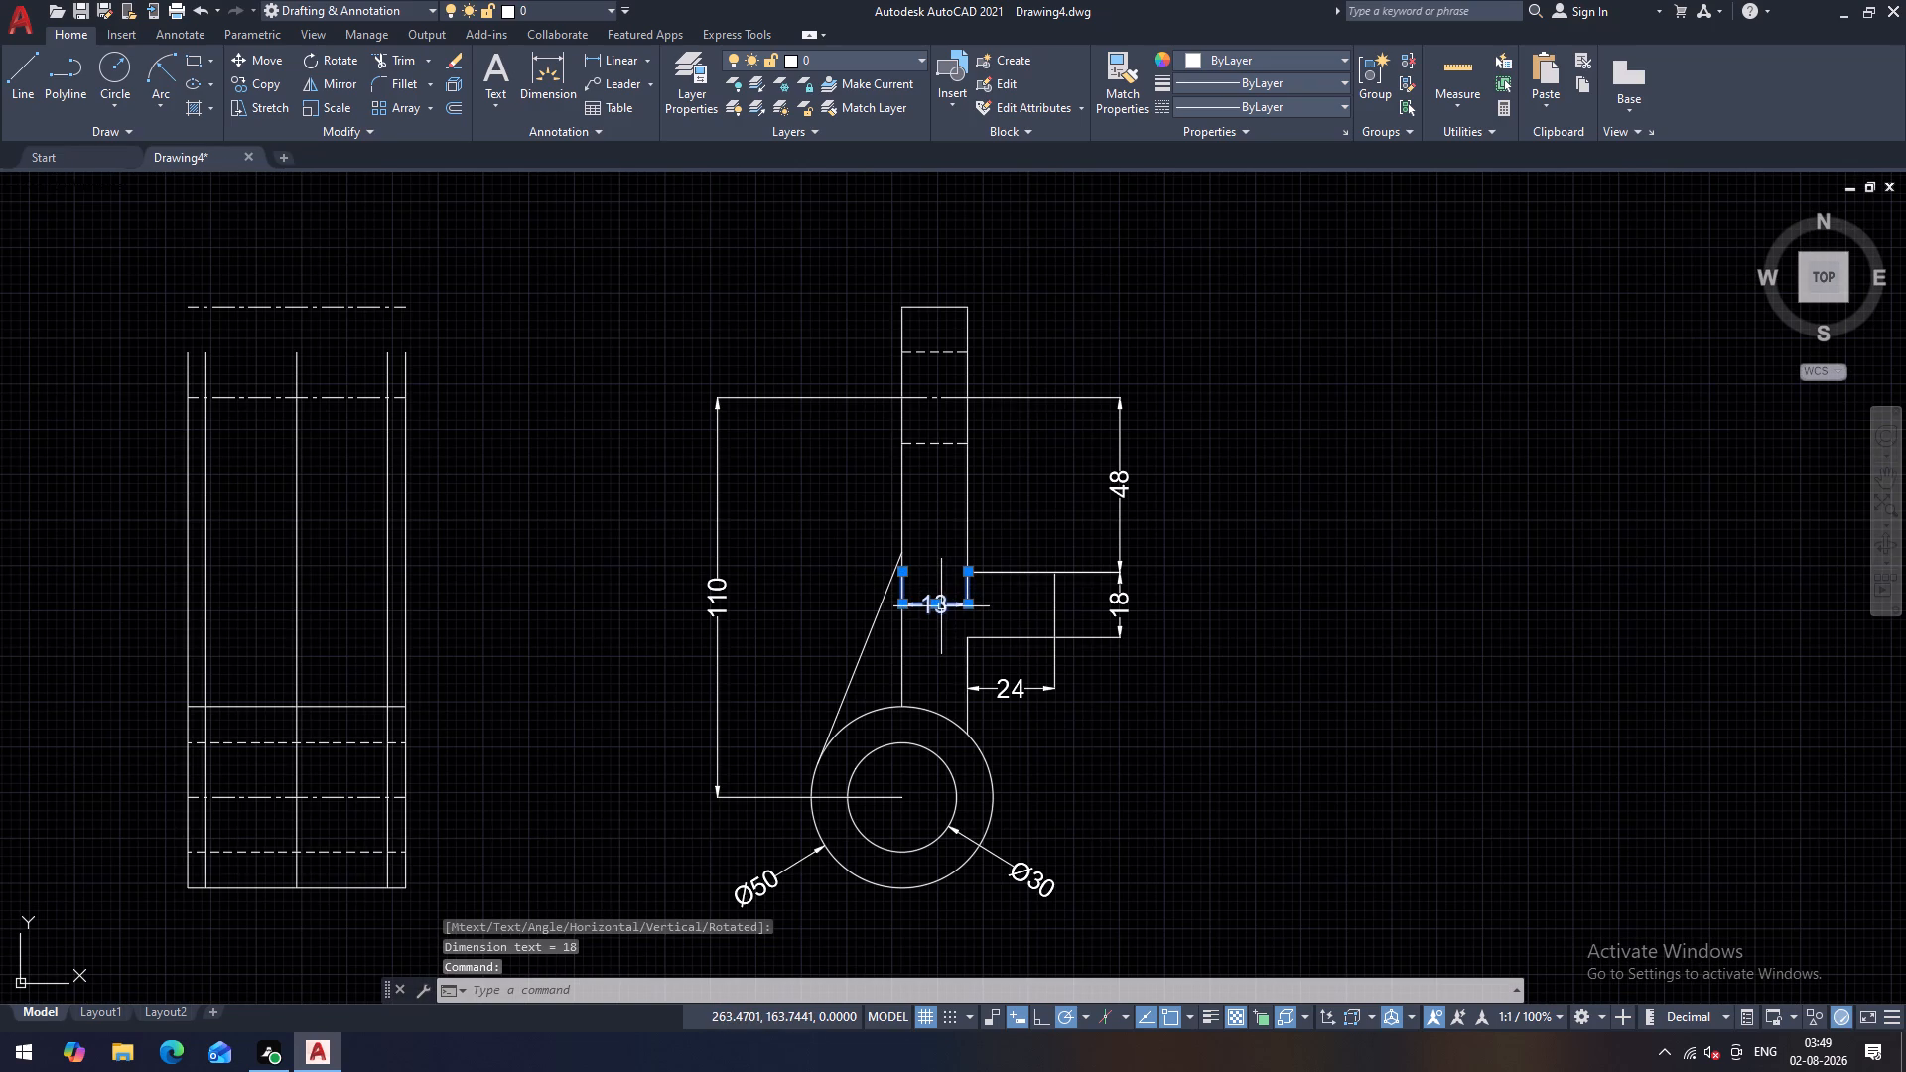
pyautogui.click(938, 606)
pyautogui.click(937, 540)
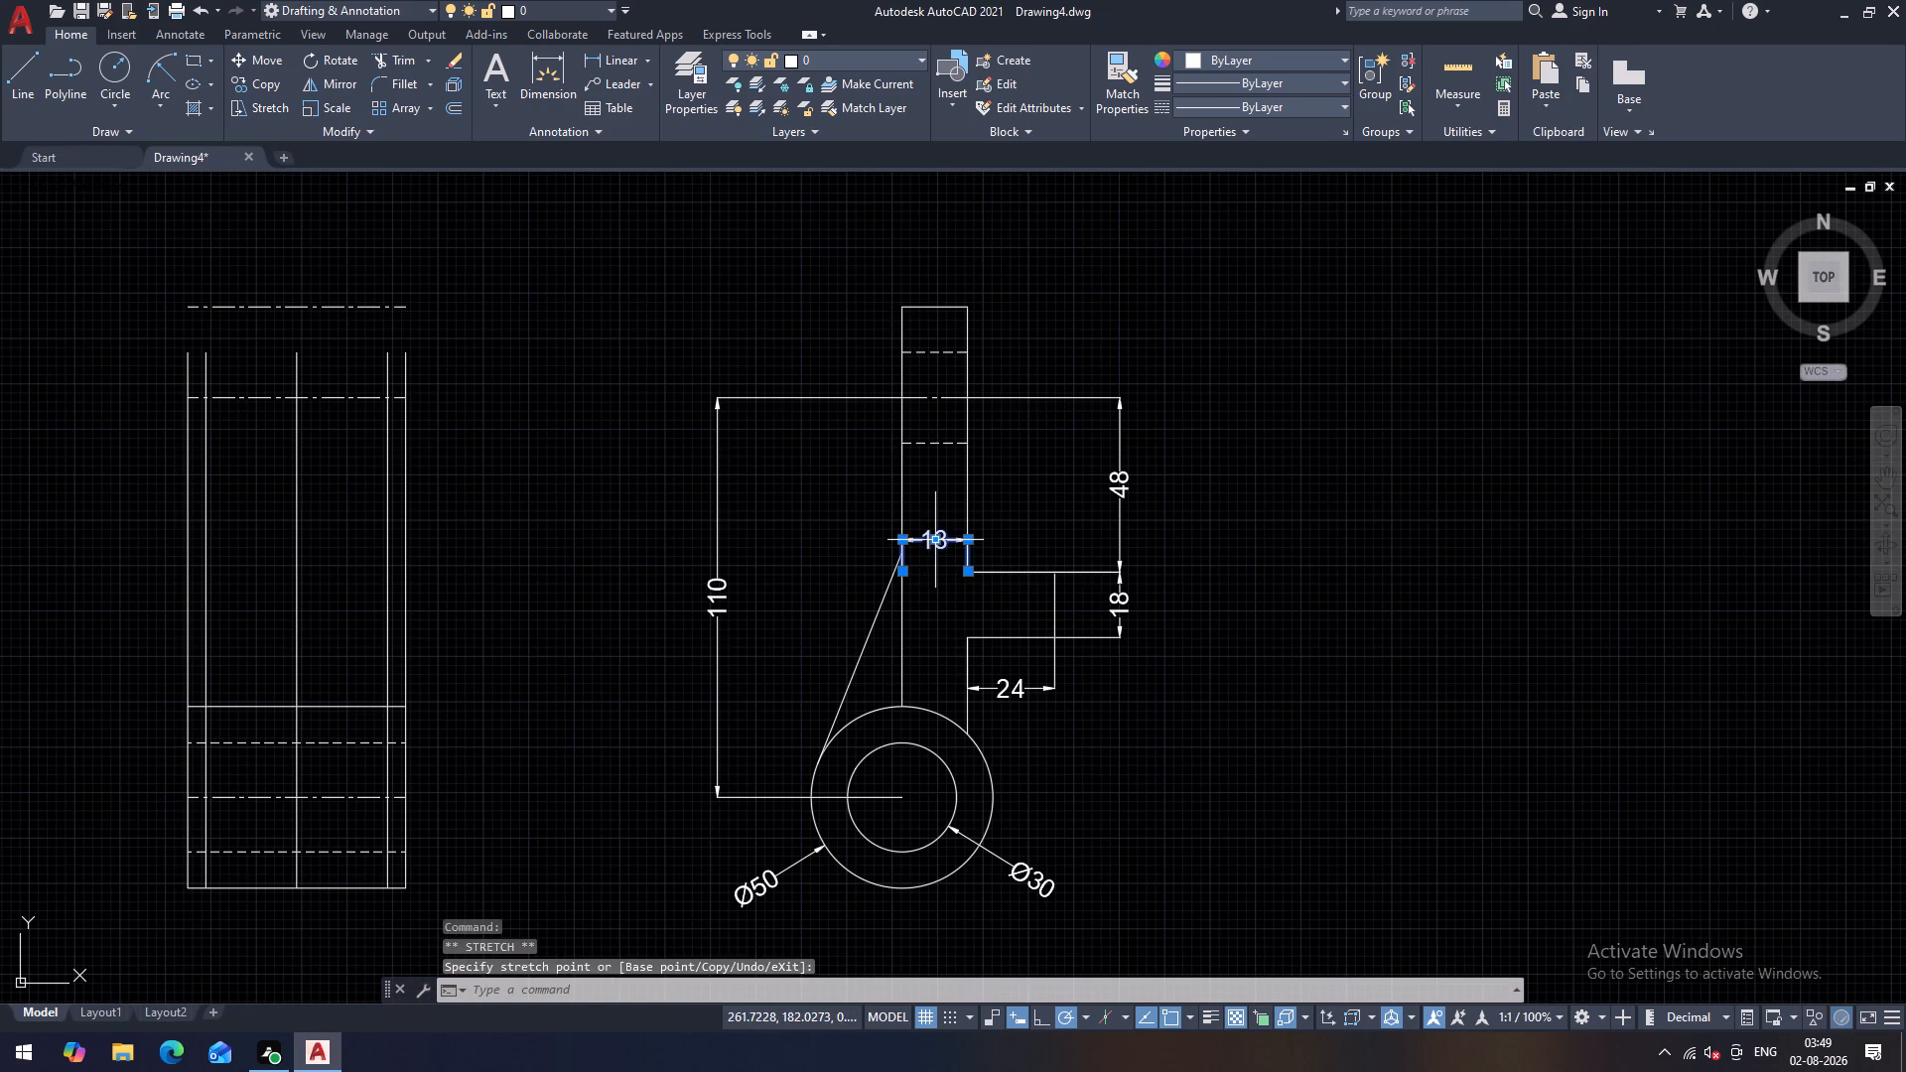
pyautogui.press('Escape')
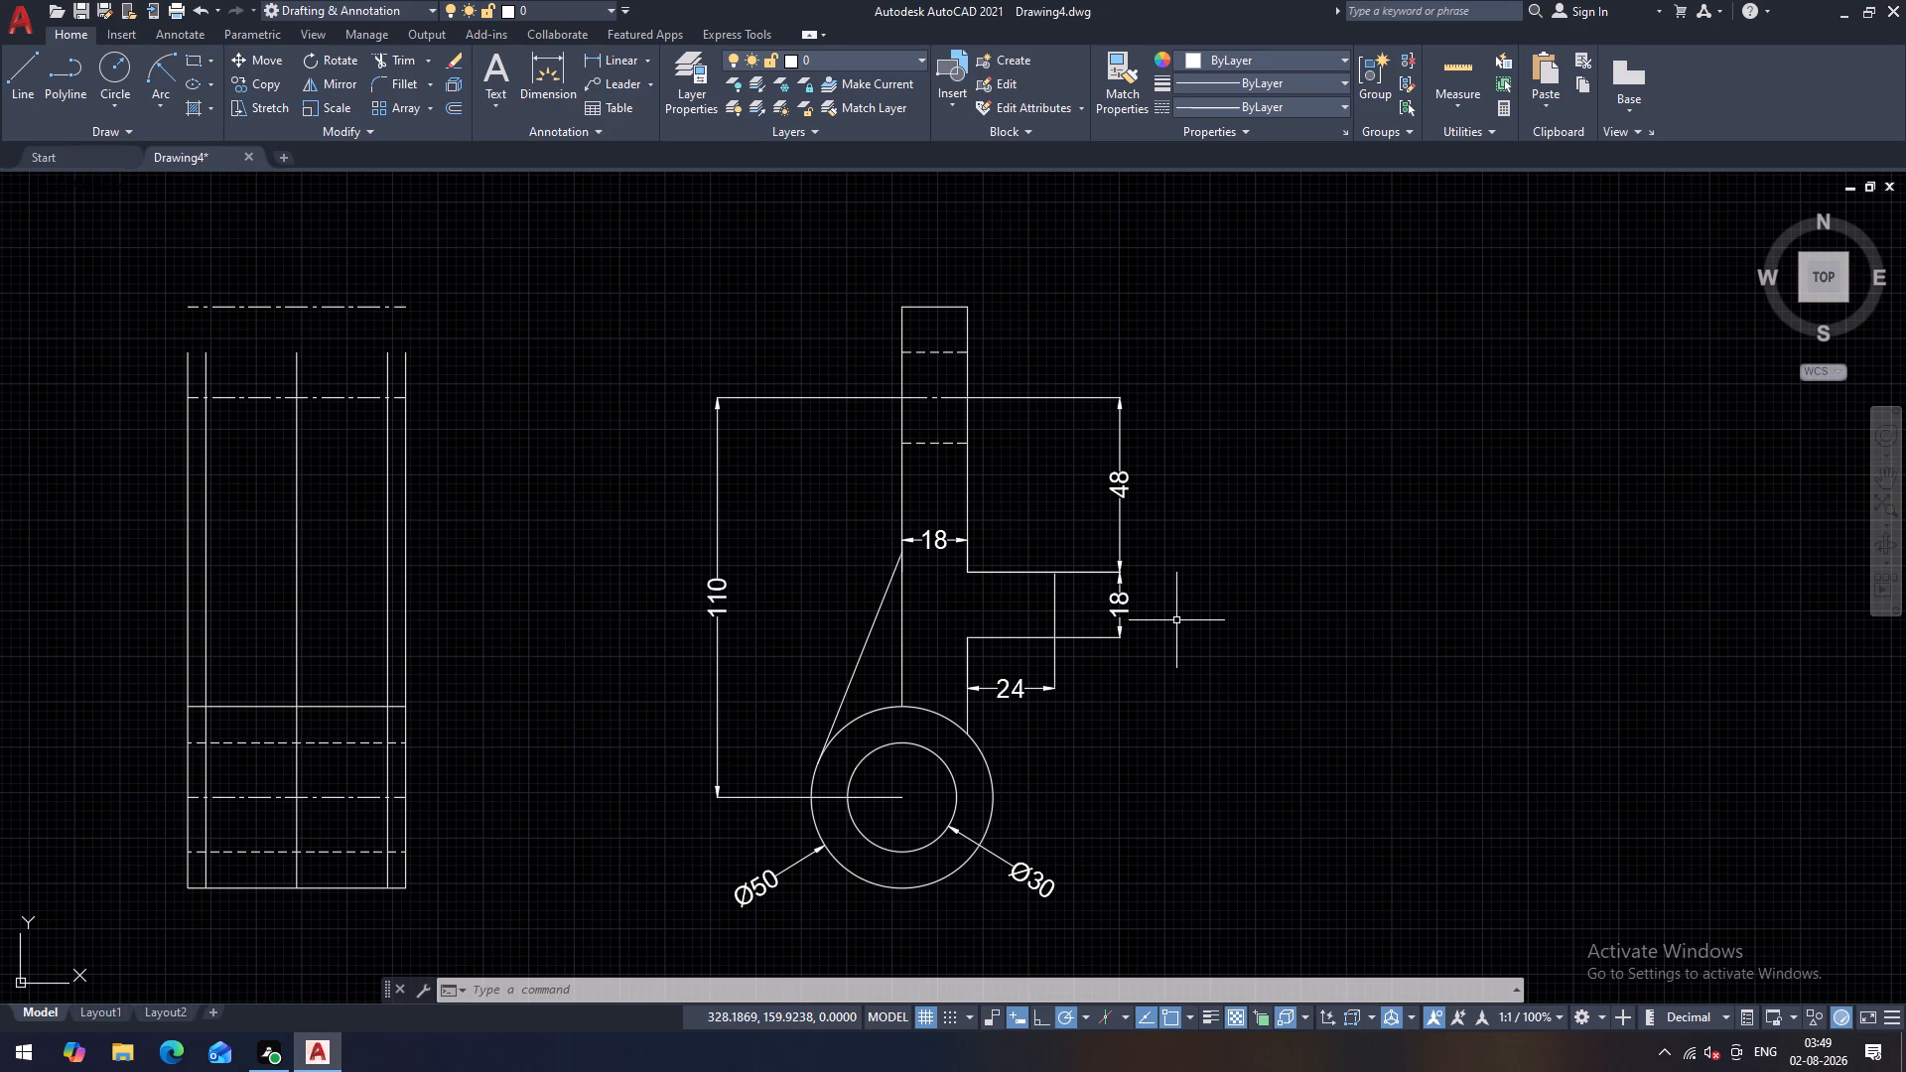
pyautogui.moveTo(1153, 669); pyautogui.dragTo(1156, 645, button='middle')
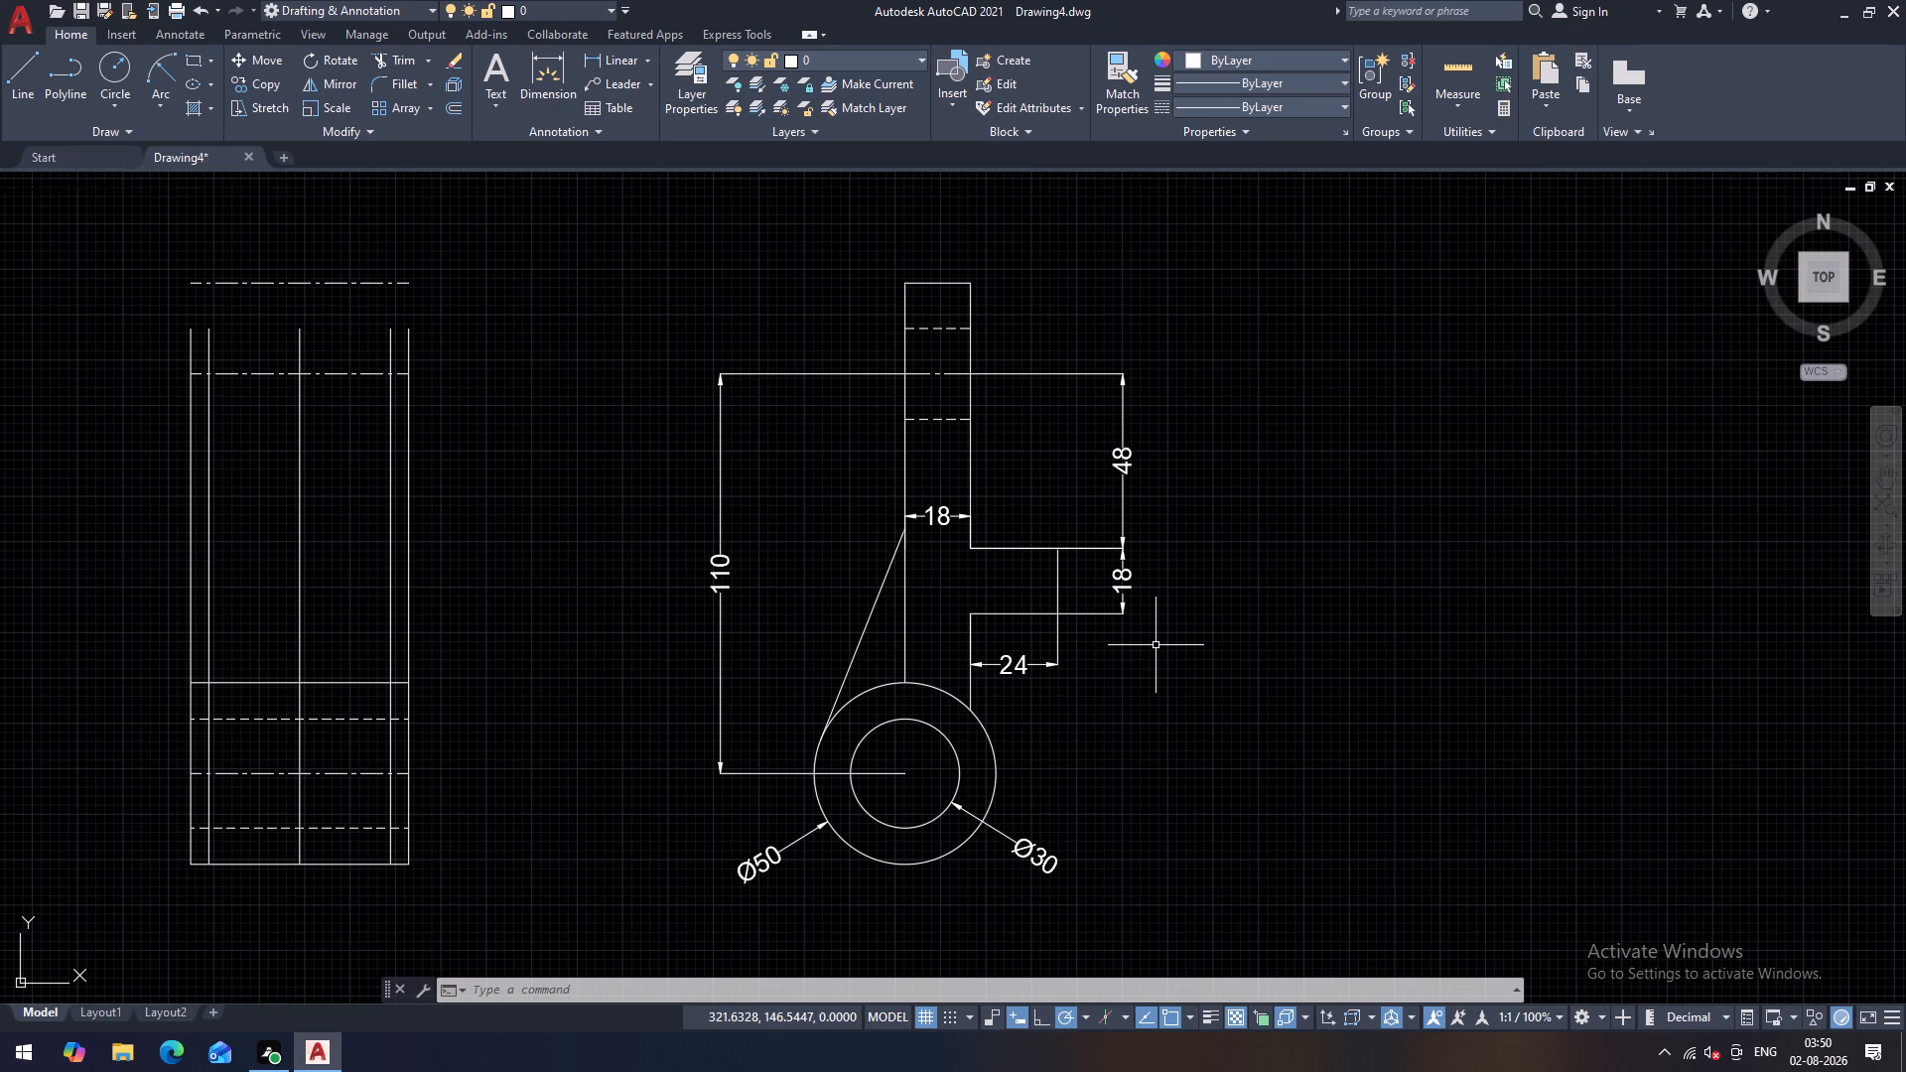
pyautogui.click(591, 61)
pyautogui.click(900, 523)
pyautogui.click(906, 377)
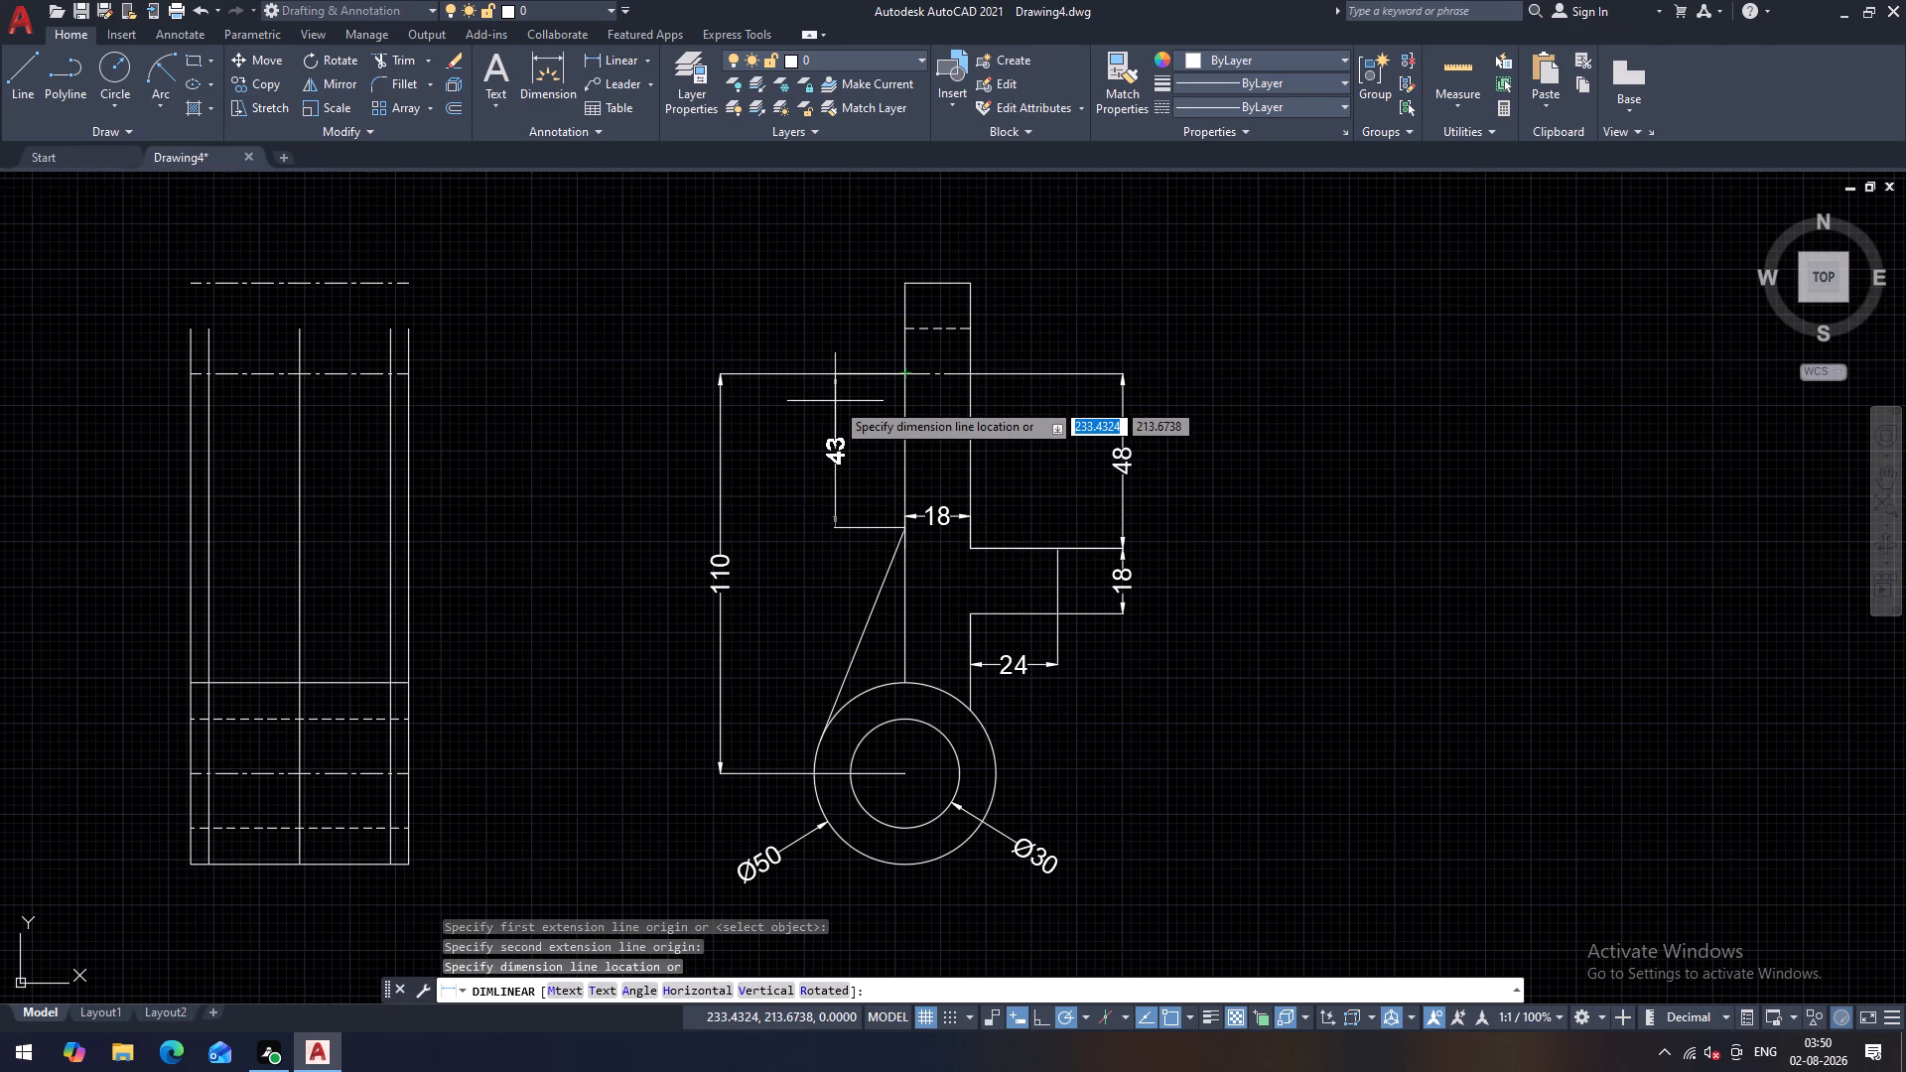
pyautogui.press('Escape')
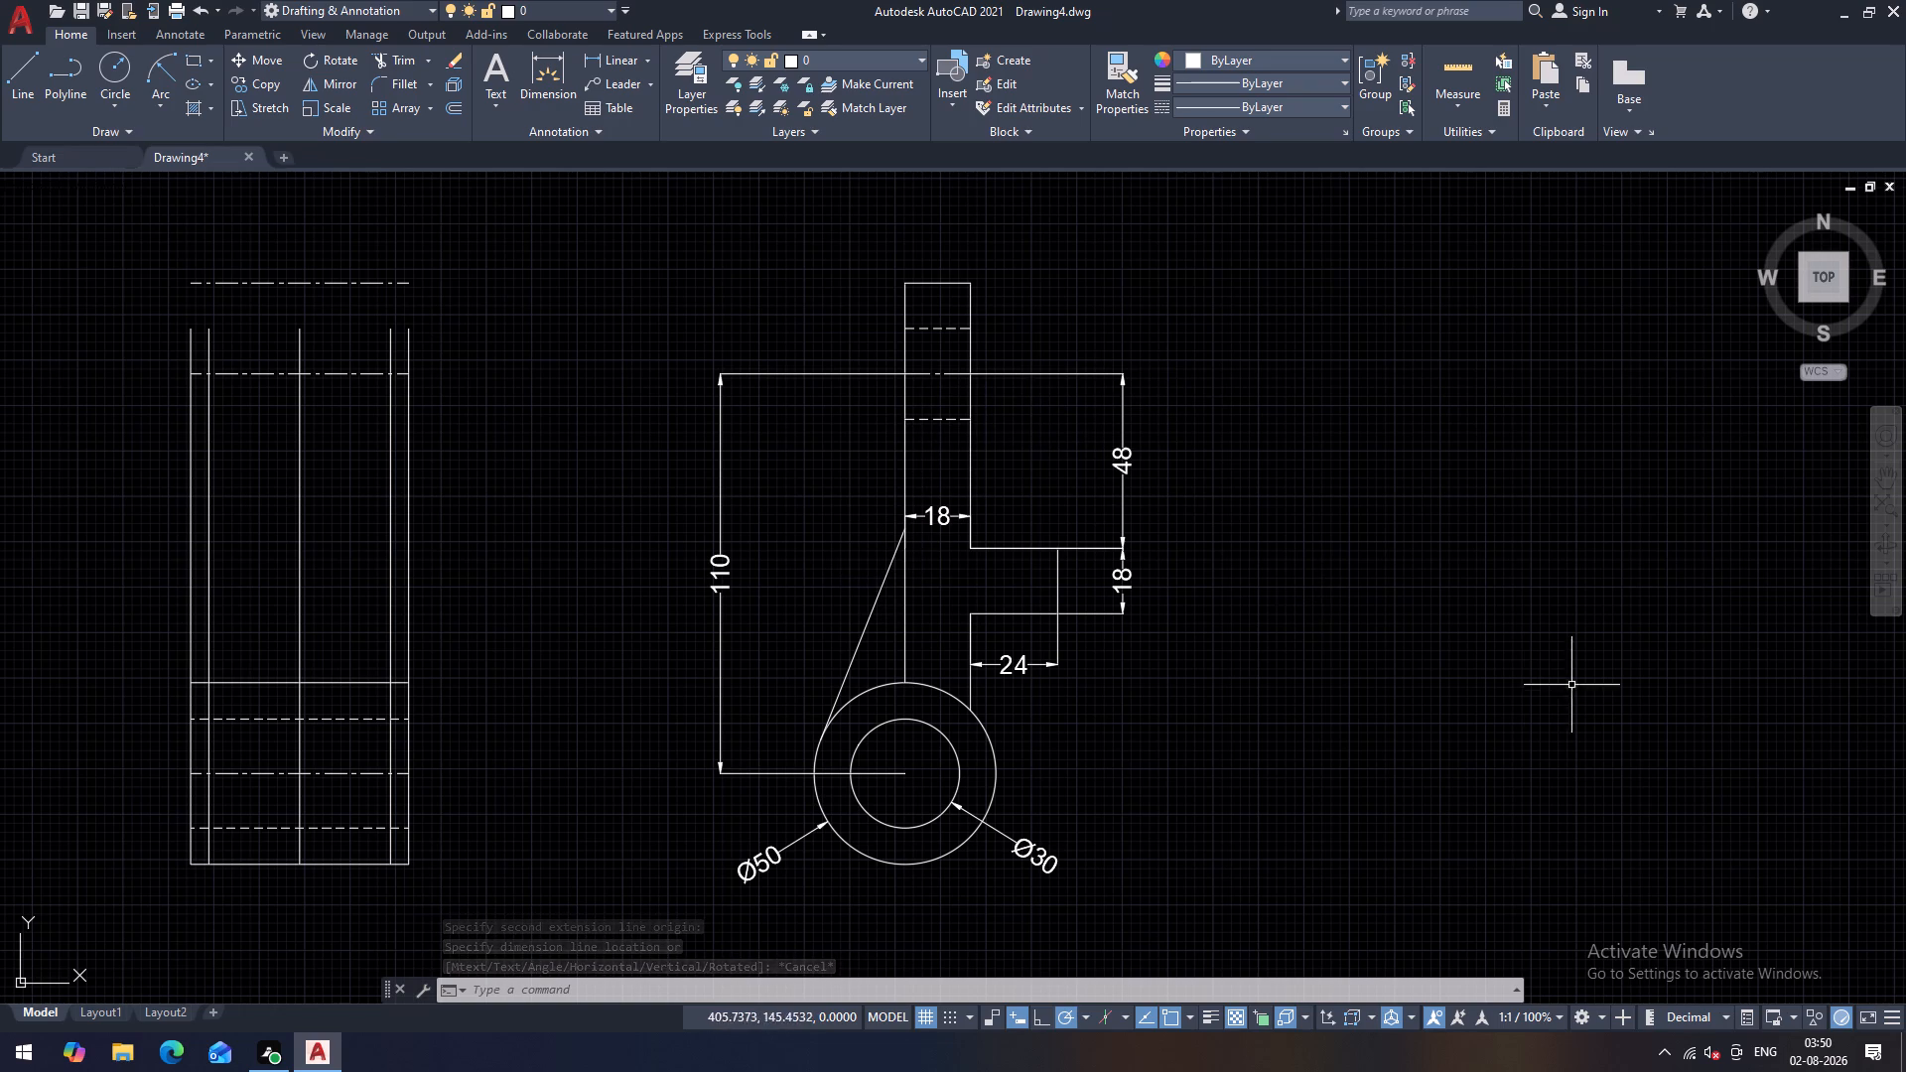
# Offset the upper hole's centreline in the first view 30 units downward across the upright.
pyautogui.press('o')
pyautogui.press('space')
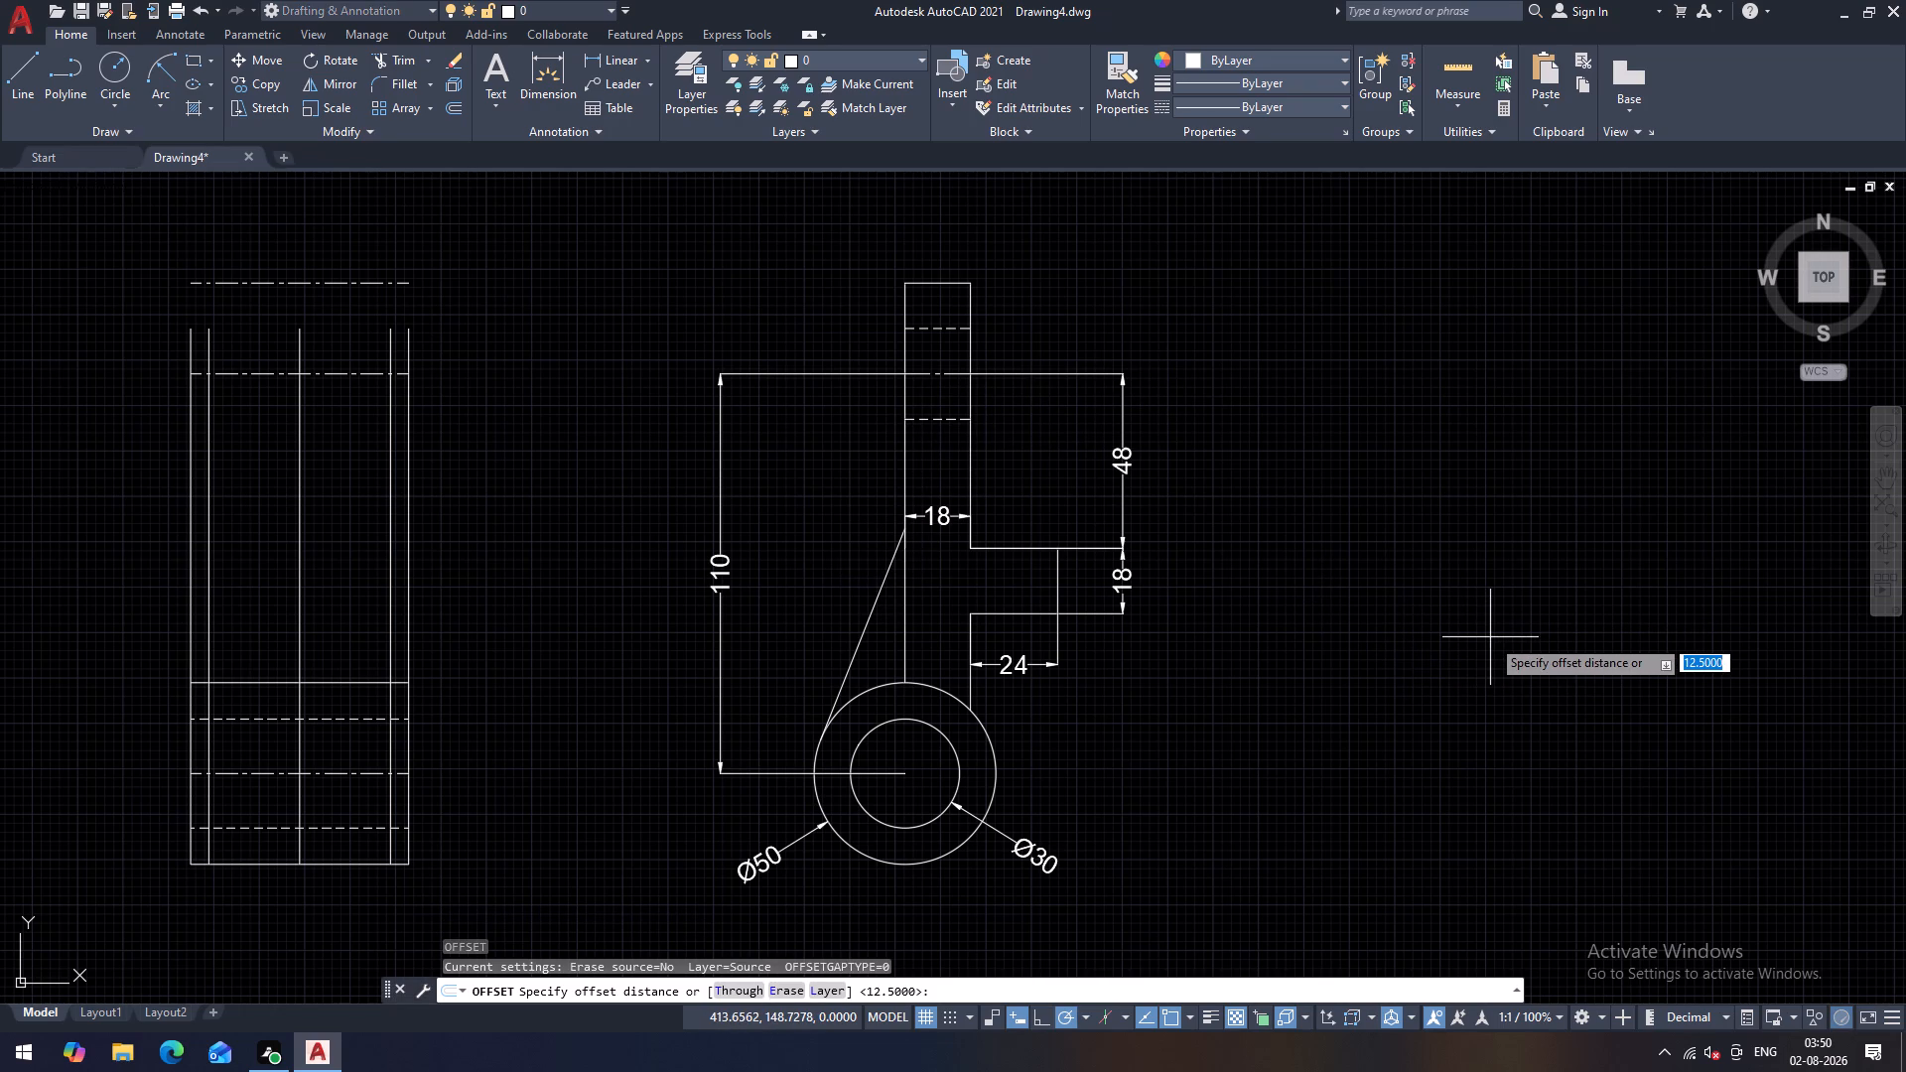
pyautogui.write('30')
pyautogui.press('Return')
pyautogui.click(934, 372)
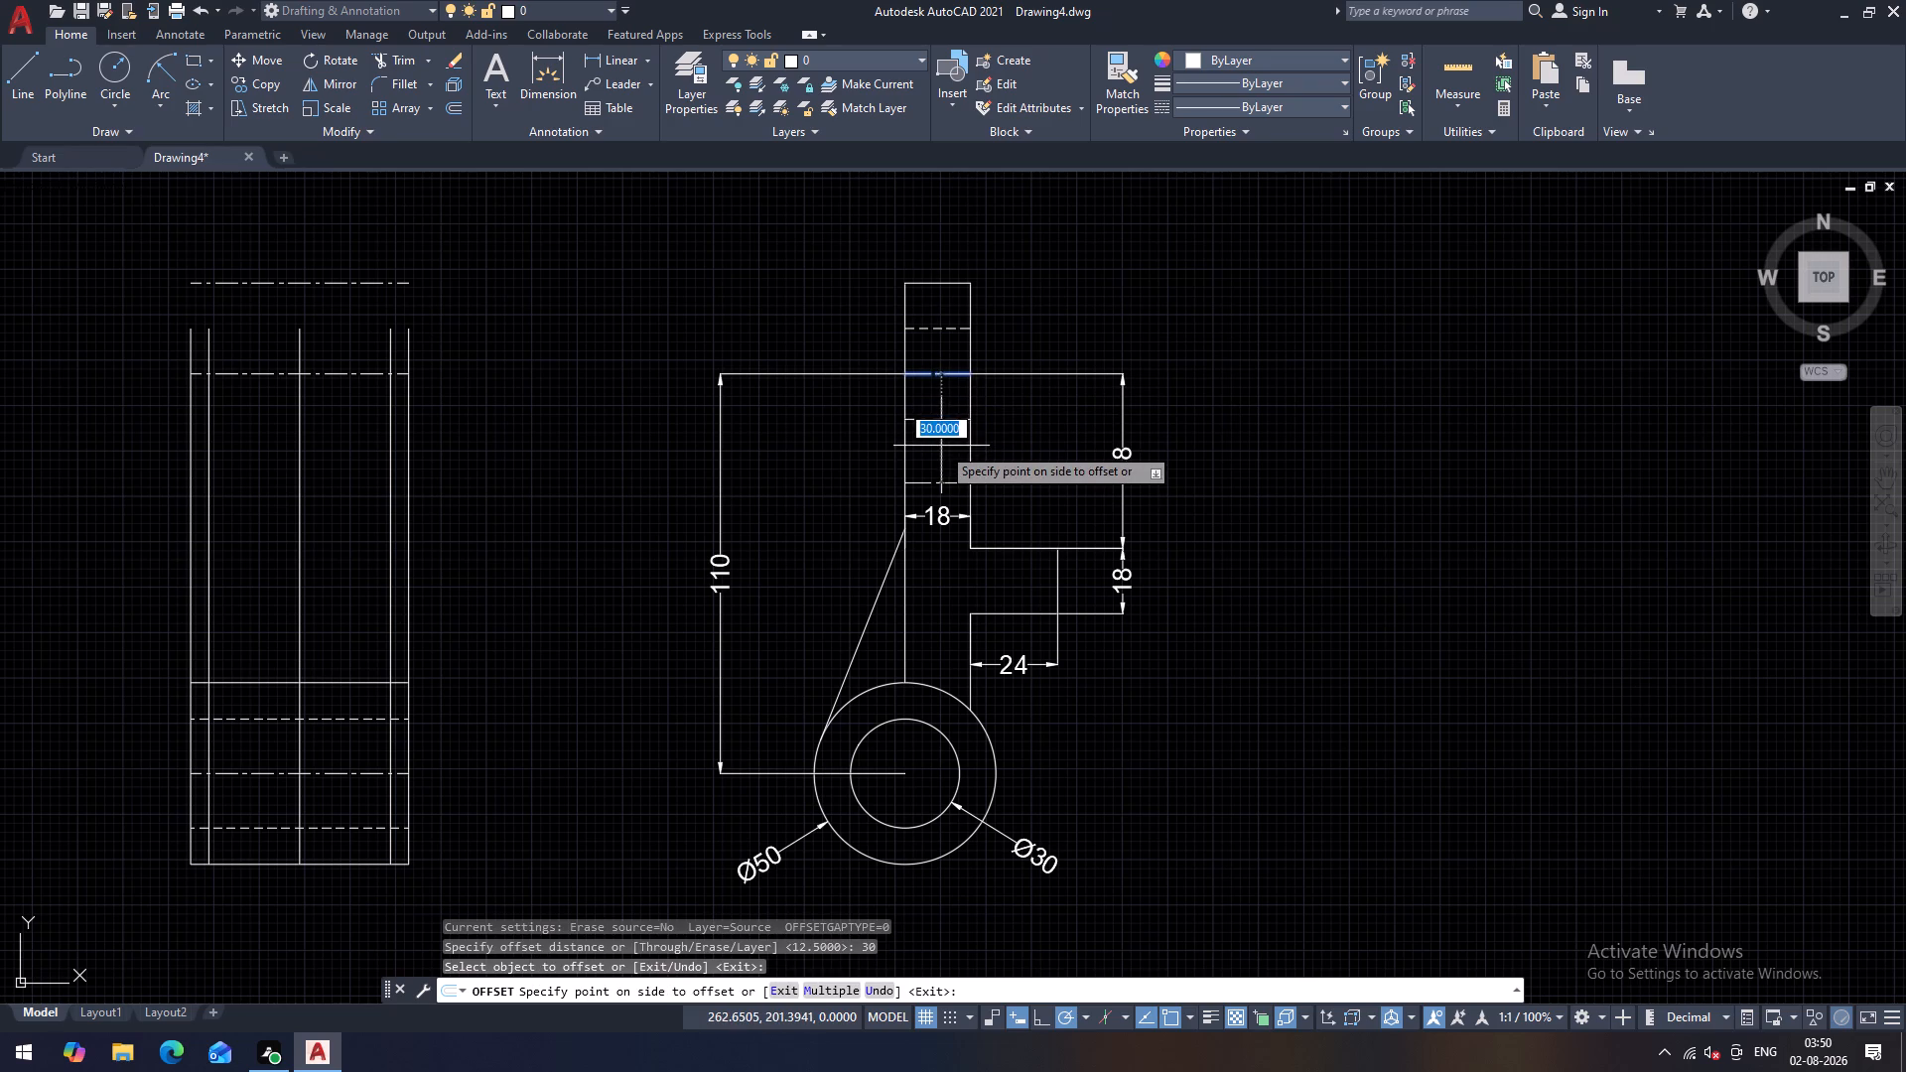
pyautogui.click(941, 446)
pyautogui.press('Escape')
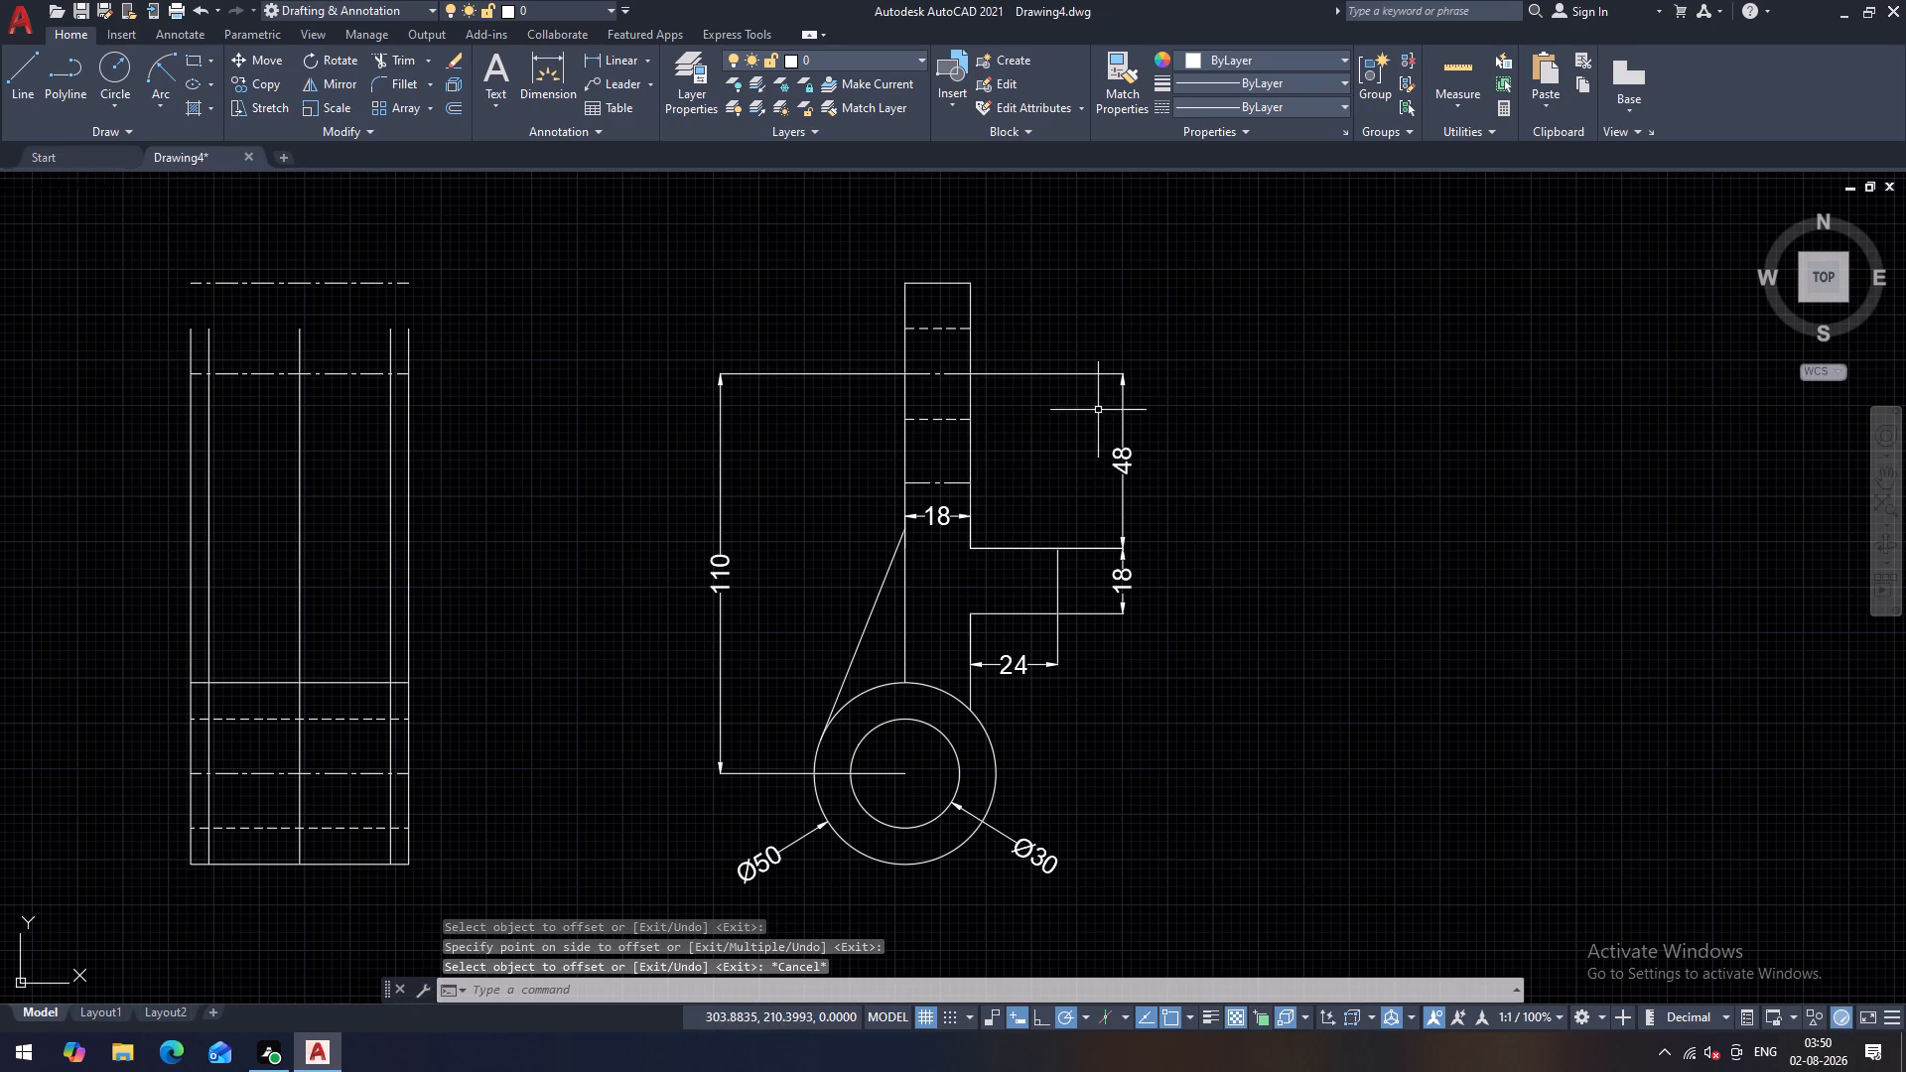
# Match the properties of the upright's solid vertical edge onto the newly offset line across the upright.
pyautogui.write('ma')
pyautogui.press('space')
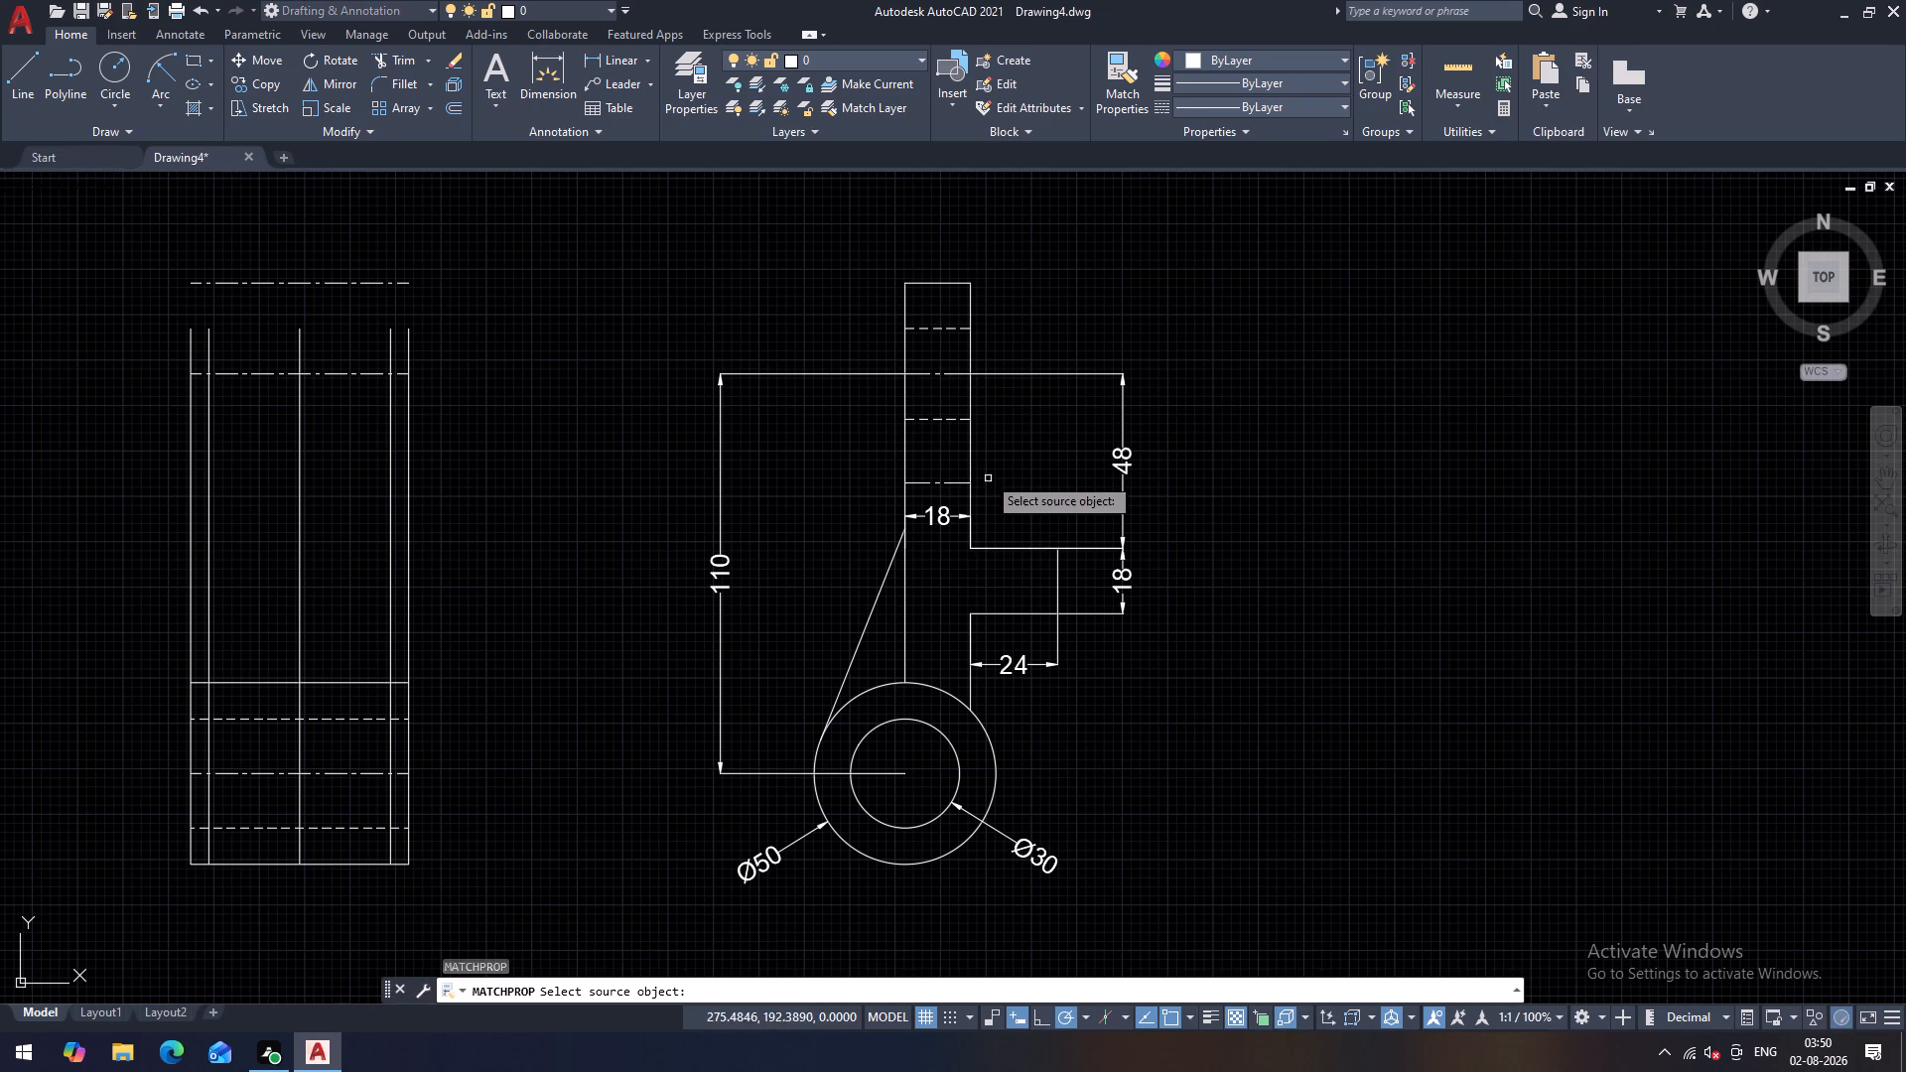
pyautogui.click(972, 464)
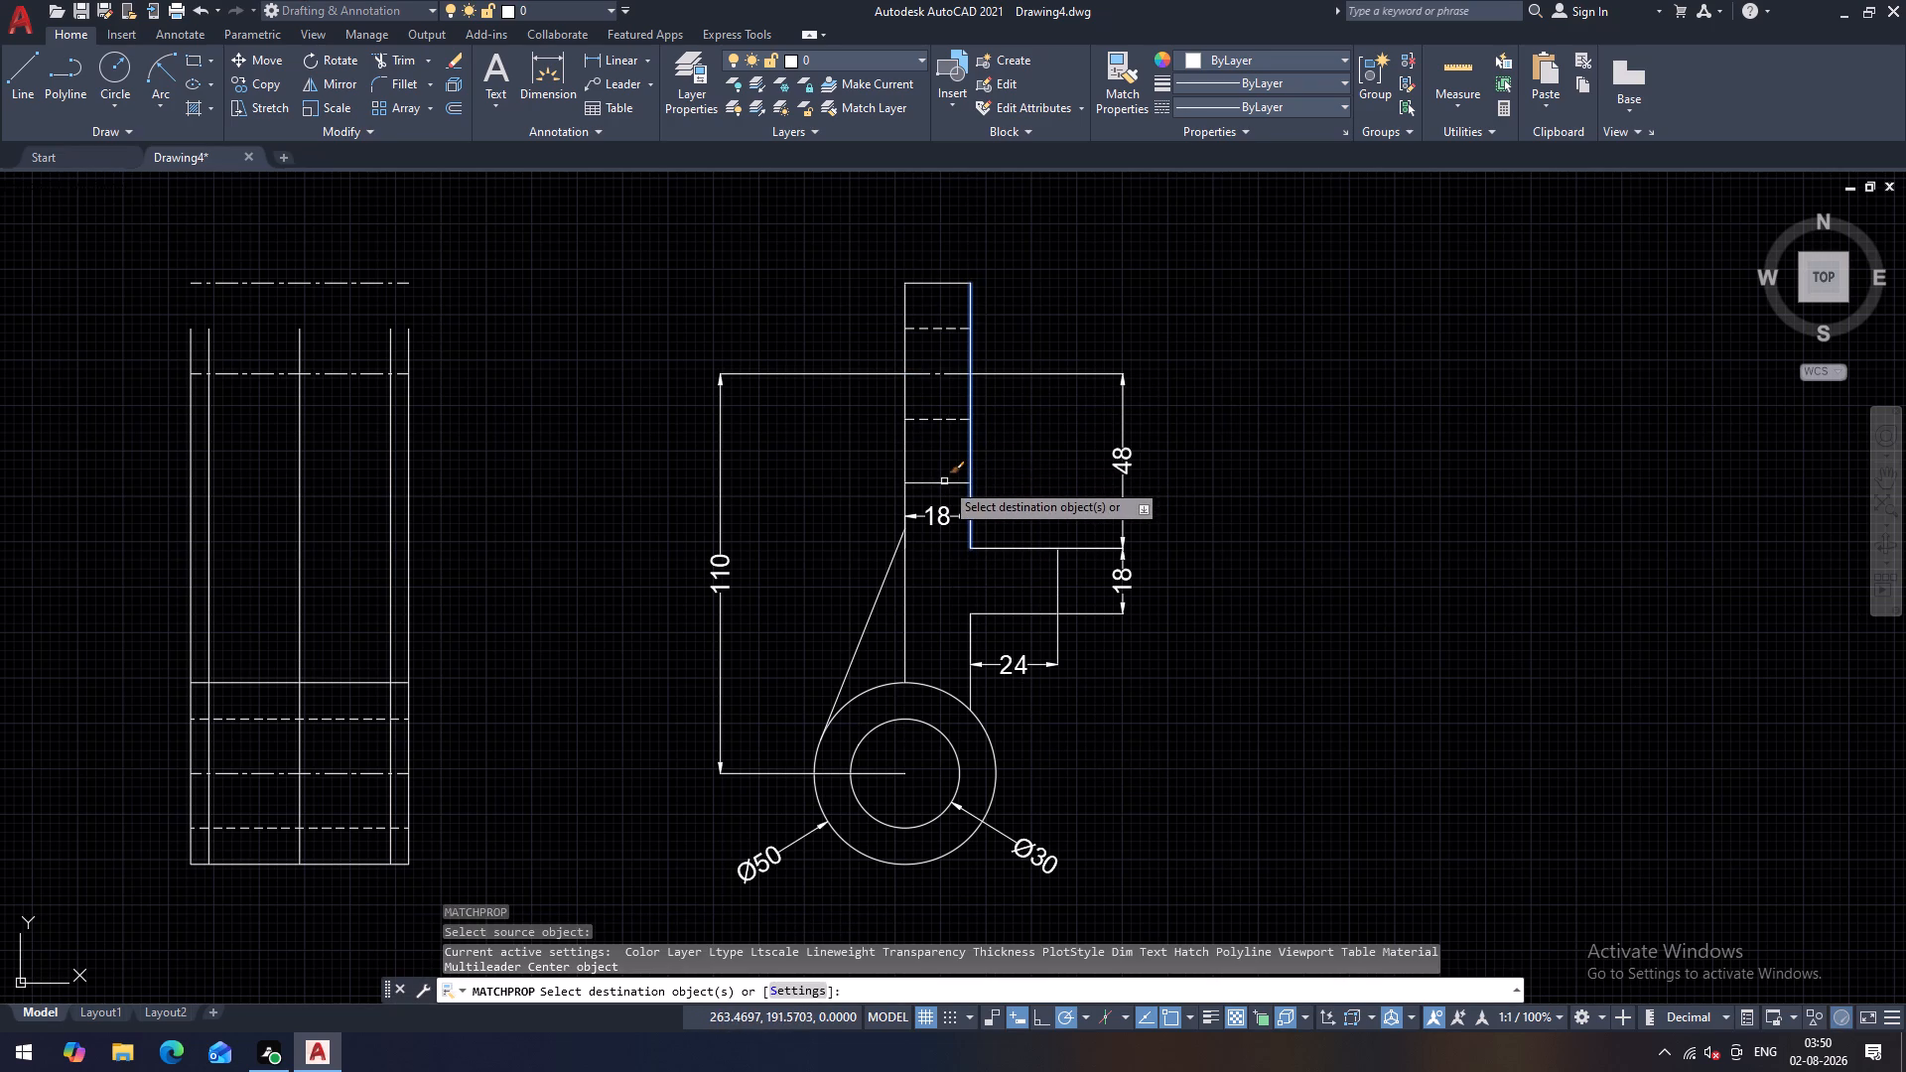
pyautogui.click(944, 481)
pyautogui.press('Escape')
# Erase the slanted rib line that joins the upright to the outer circle in the first view.
pyautogui.click(885, 573)
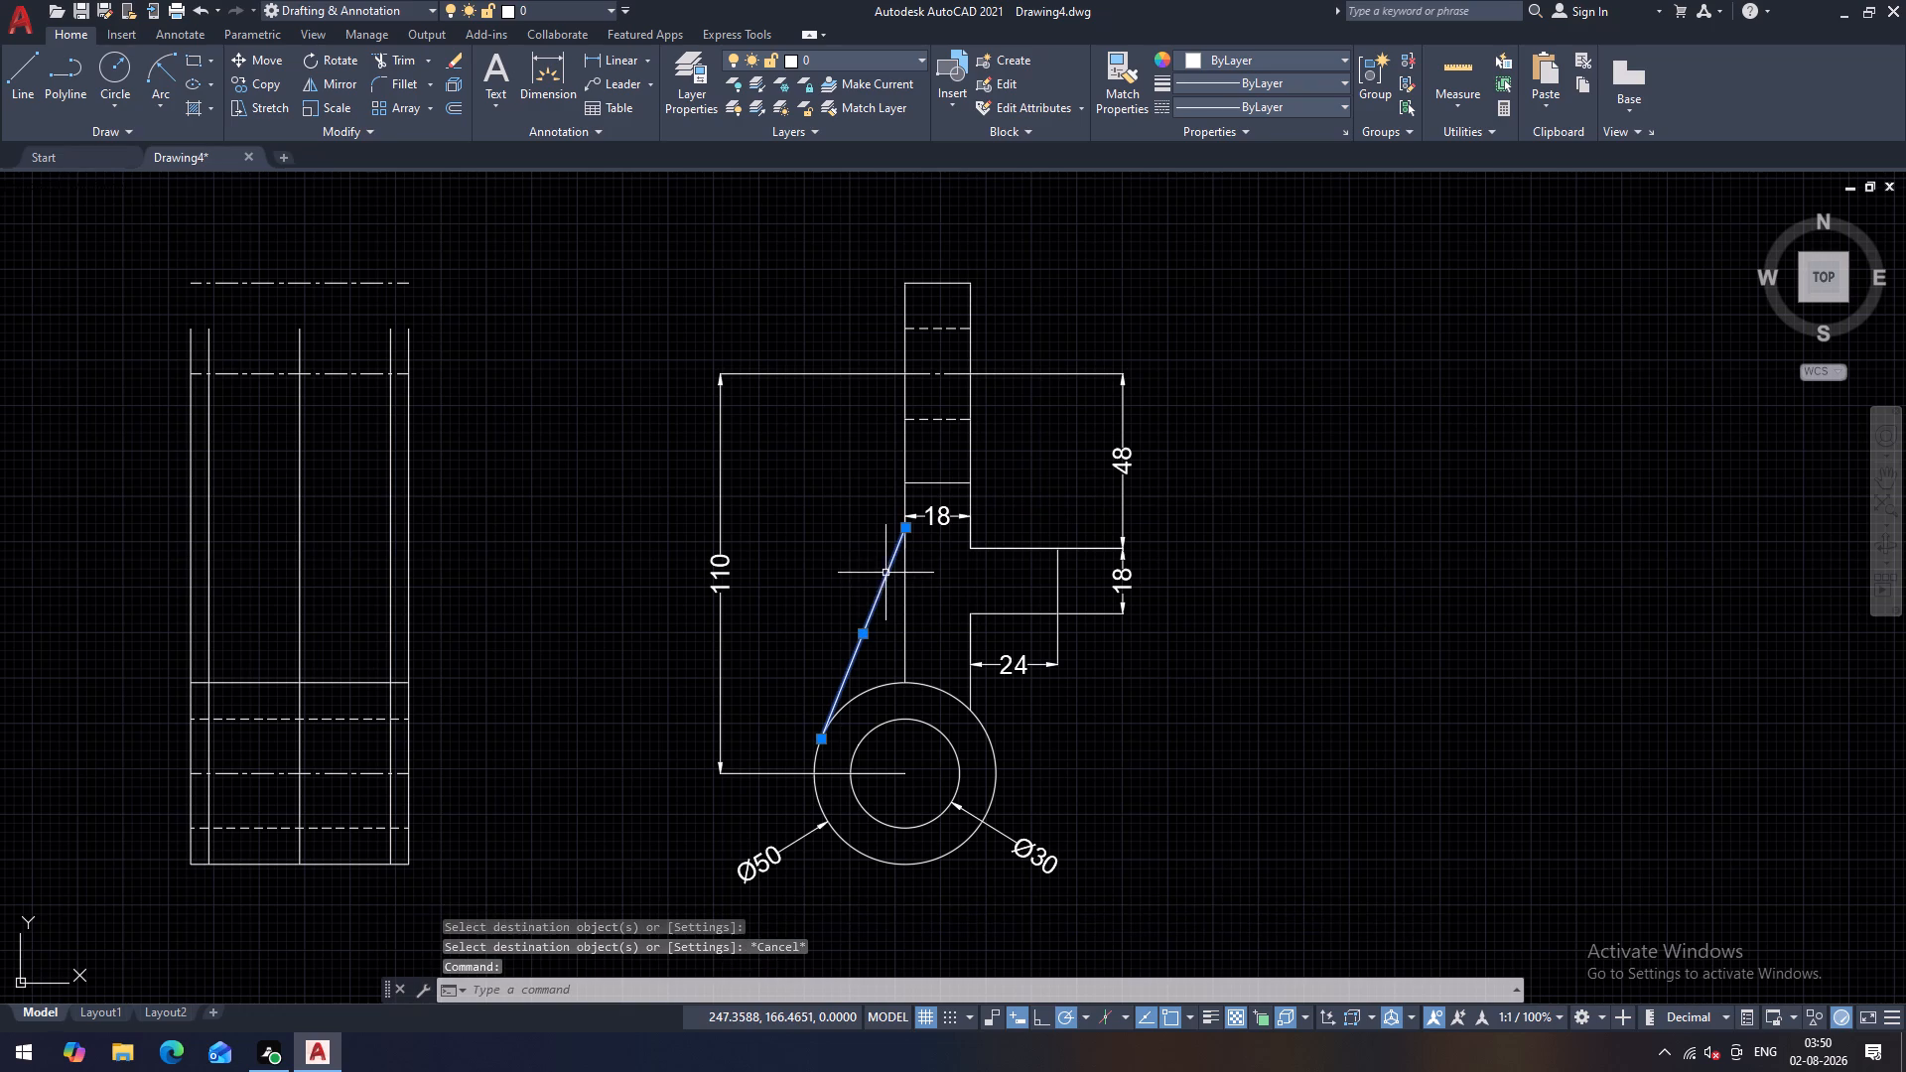
pyautogui.press('Delete')
pyautogui.press('Escape')
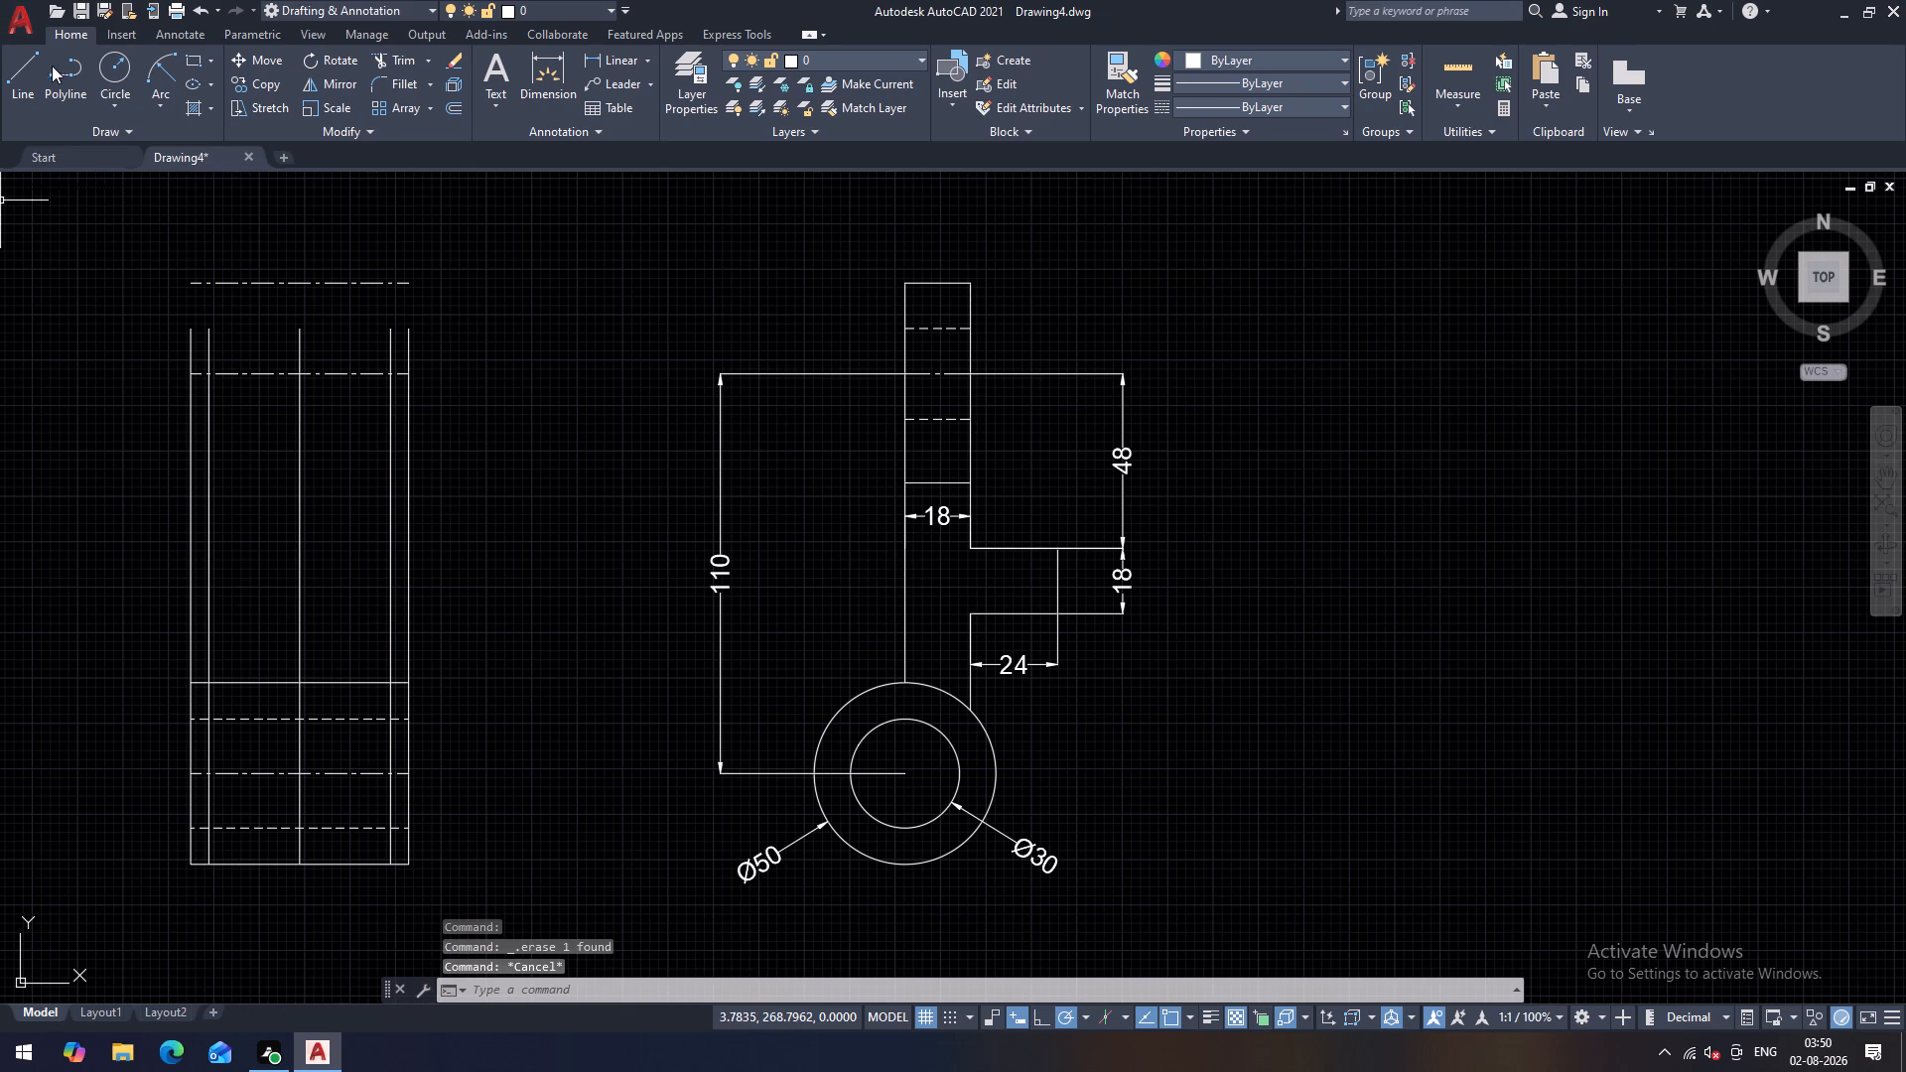
# Draw a new slanted rib line from the left end of the offset line across the upright, tangent to the 50 mm diameter circle.
pyautogui.moveTo(24, 69); pyautogui.dragTo(36, 94)
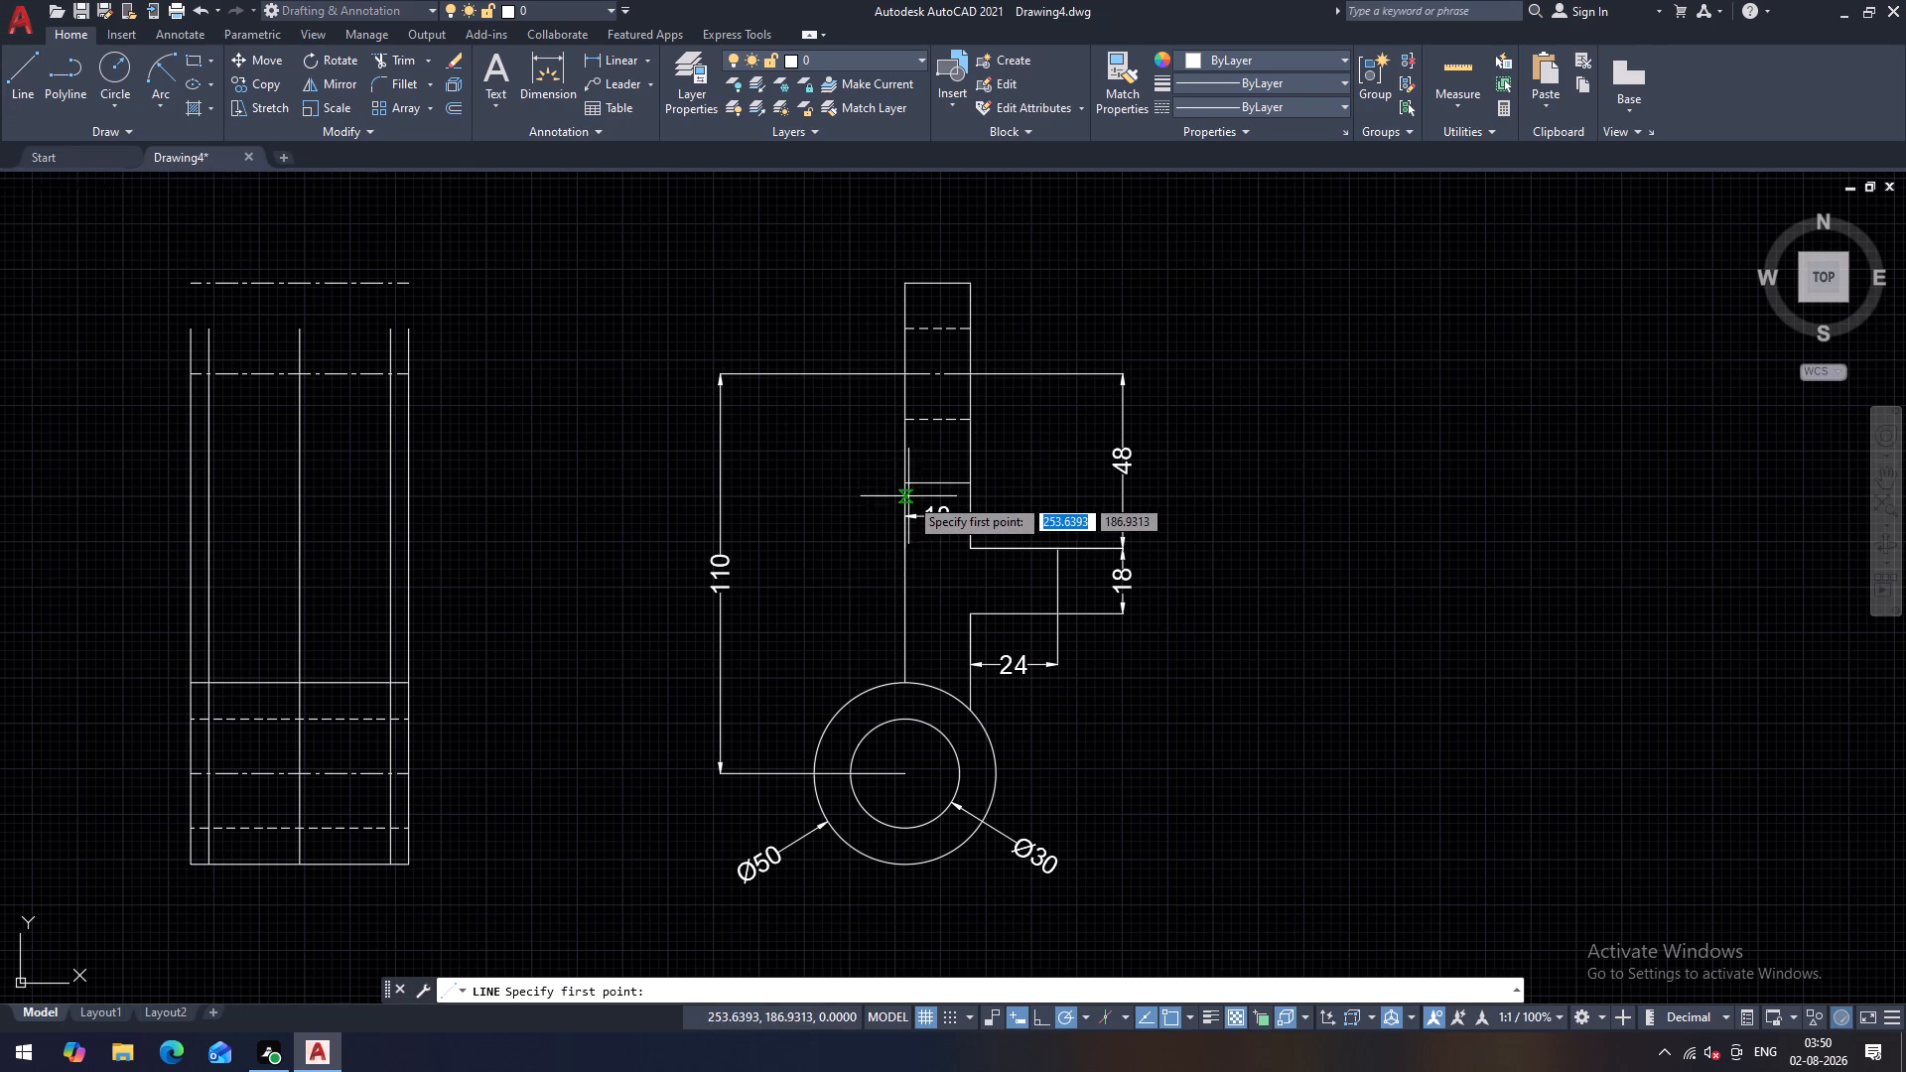
pyautogui.moveTo(903, 484); pyautogui.dragTo(874, 510)
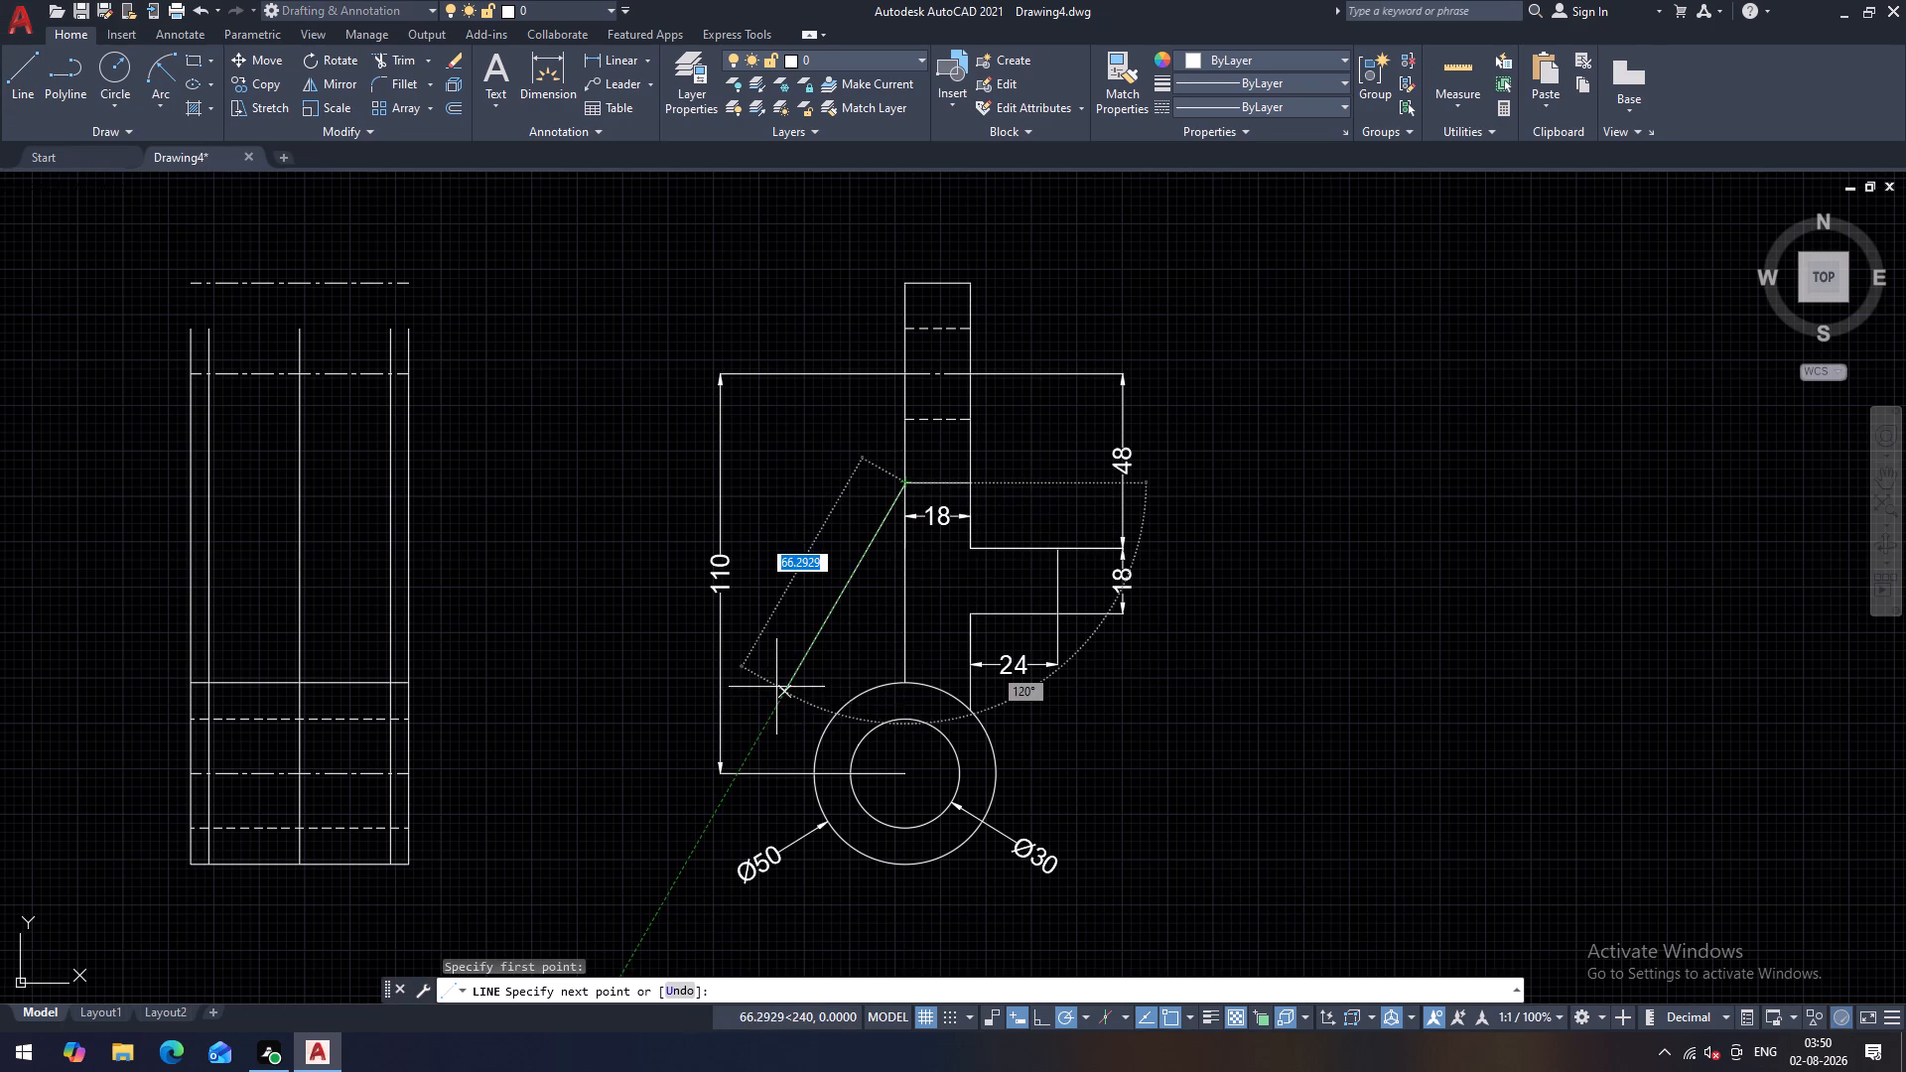
pyautogui.write('tan')
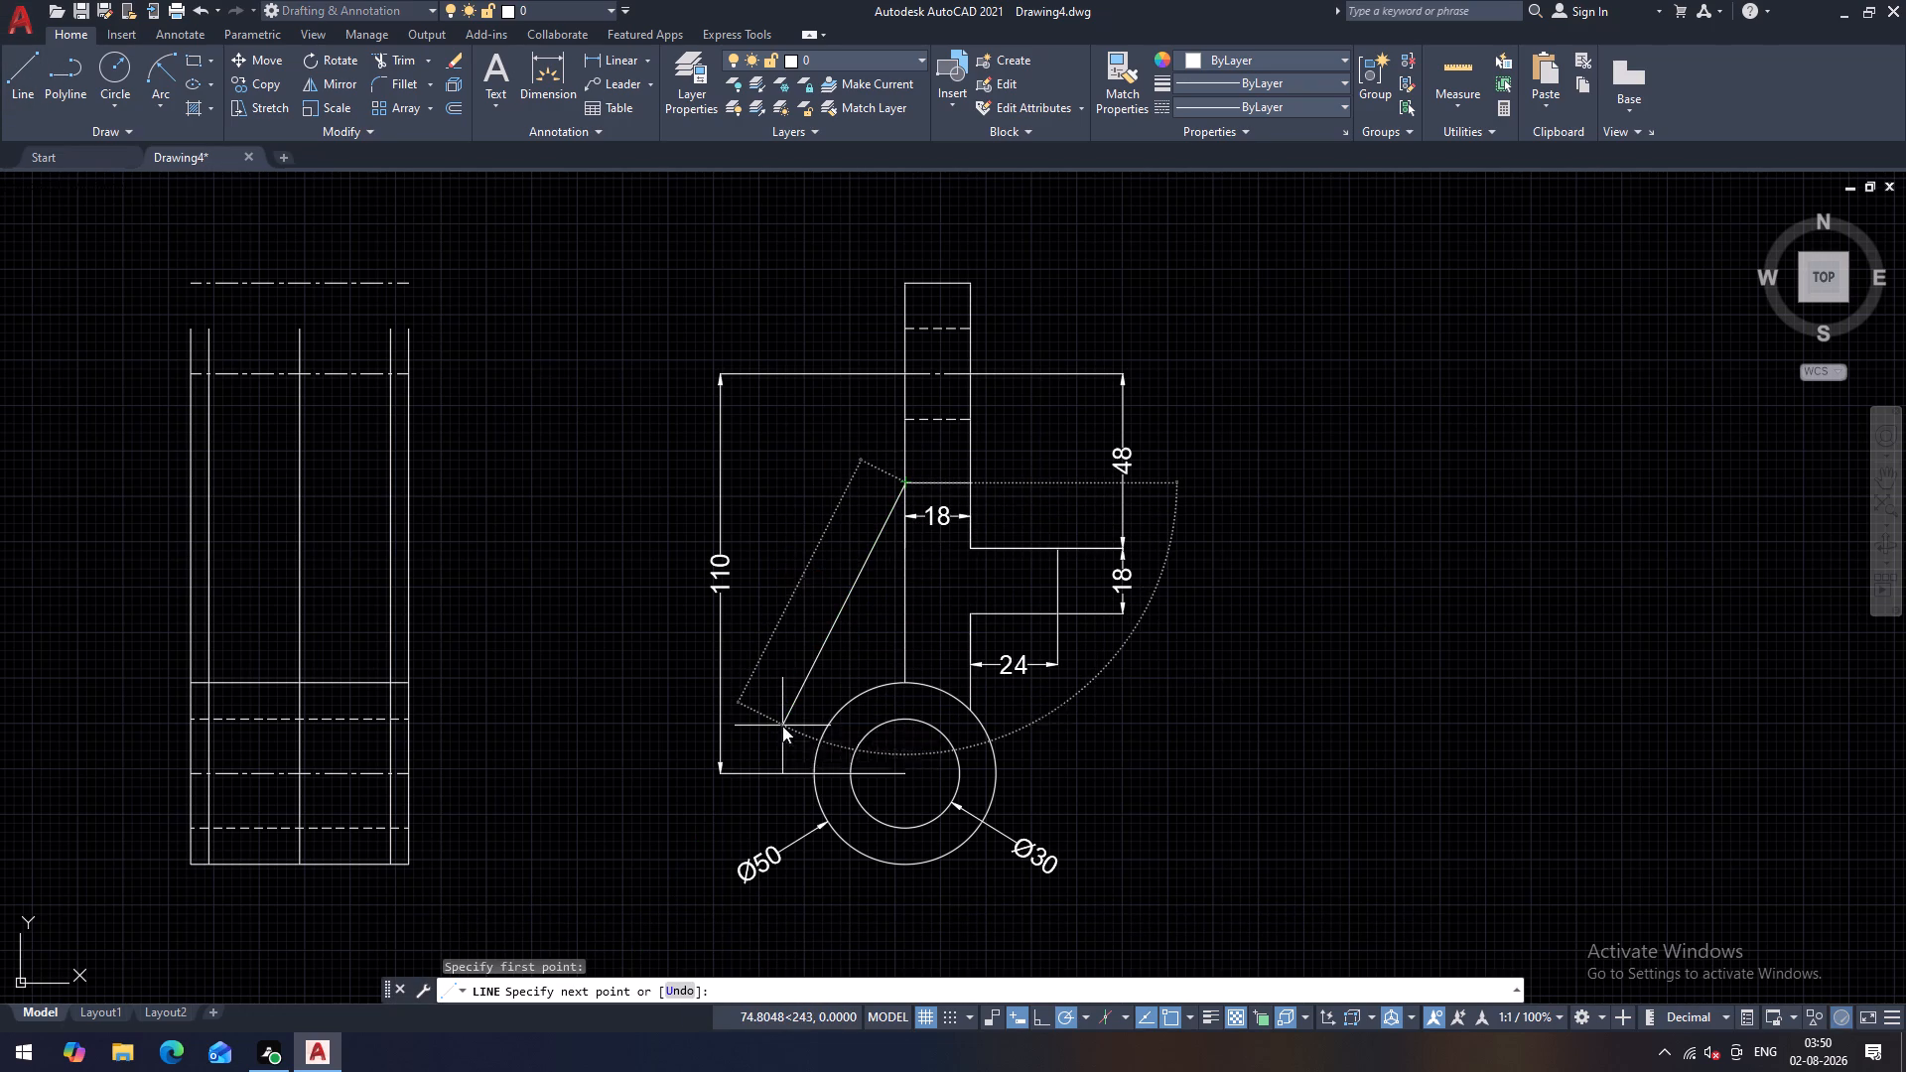
pyautogui.press('space')
pyautogui.click(825, 721)
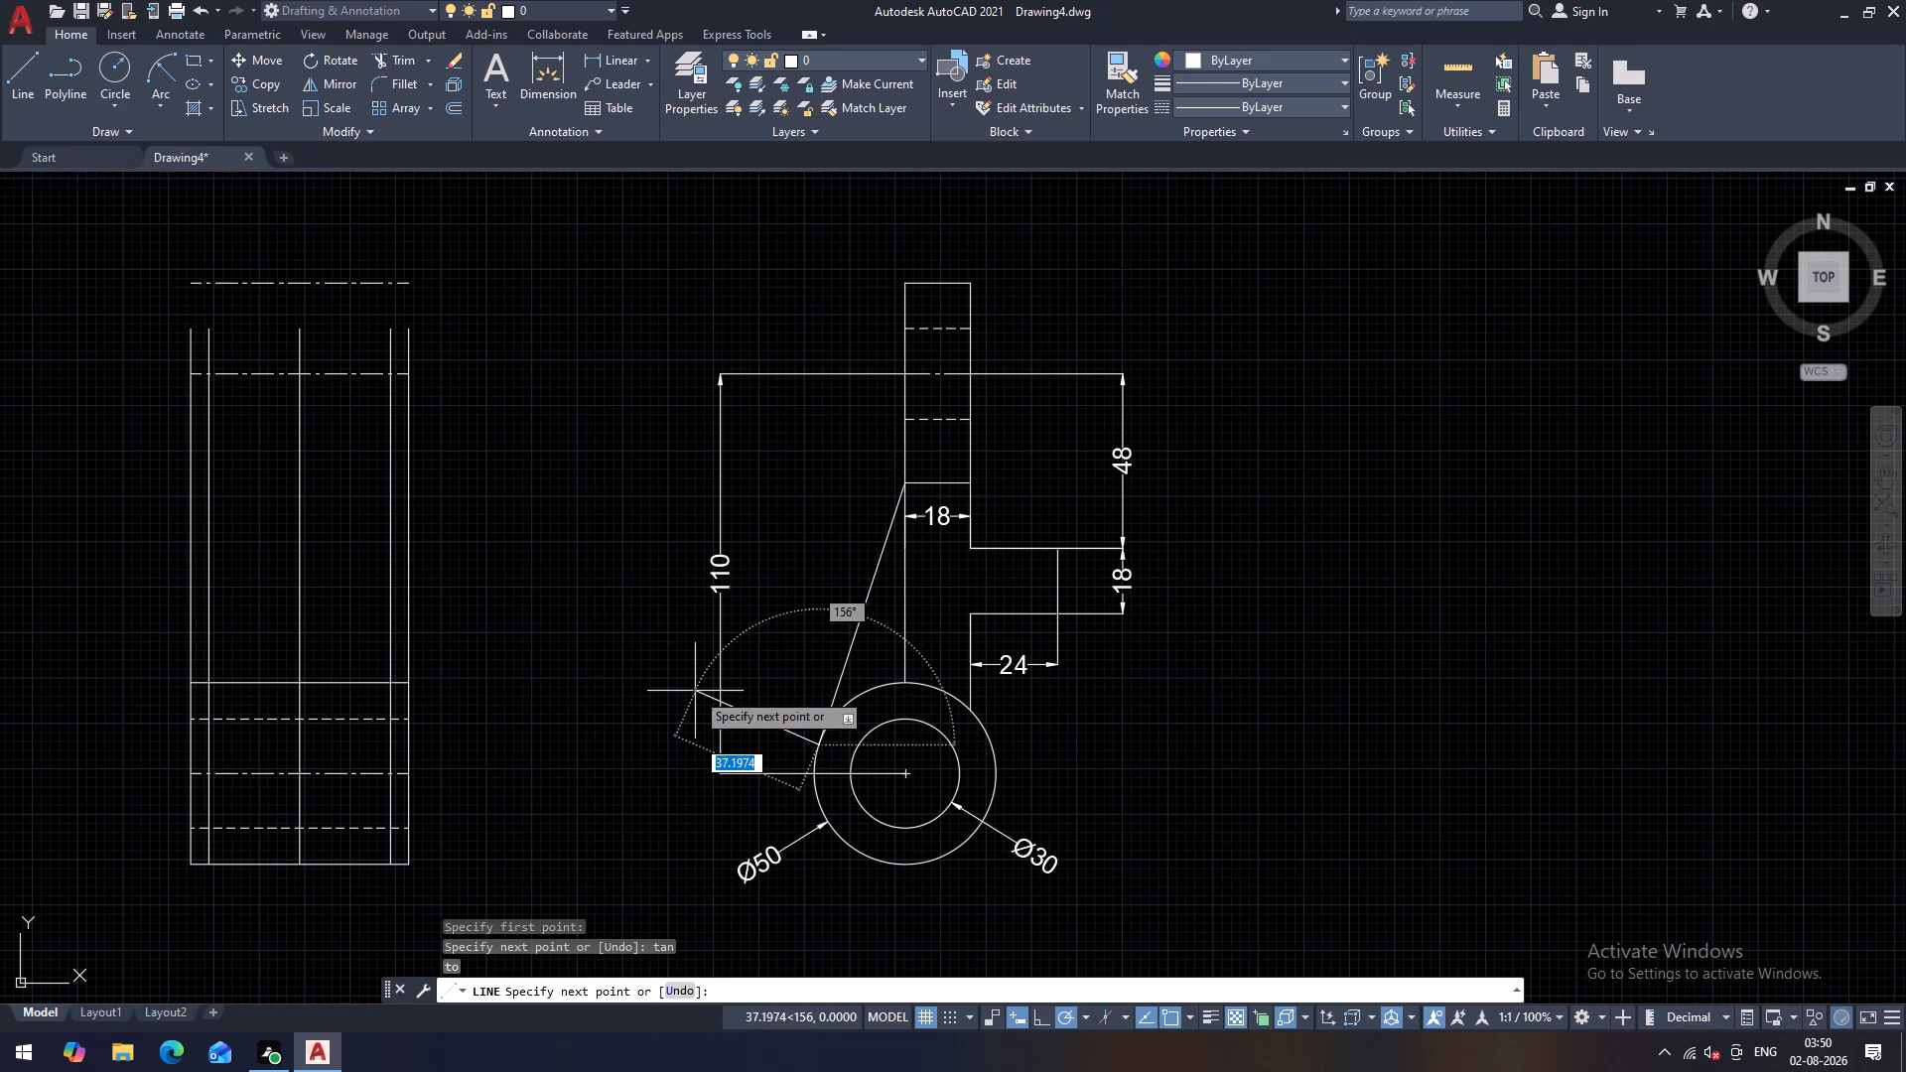
pyautogui.press('Escape')
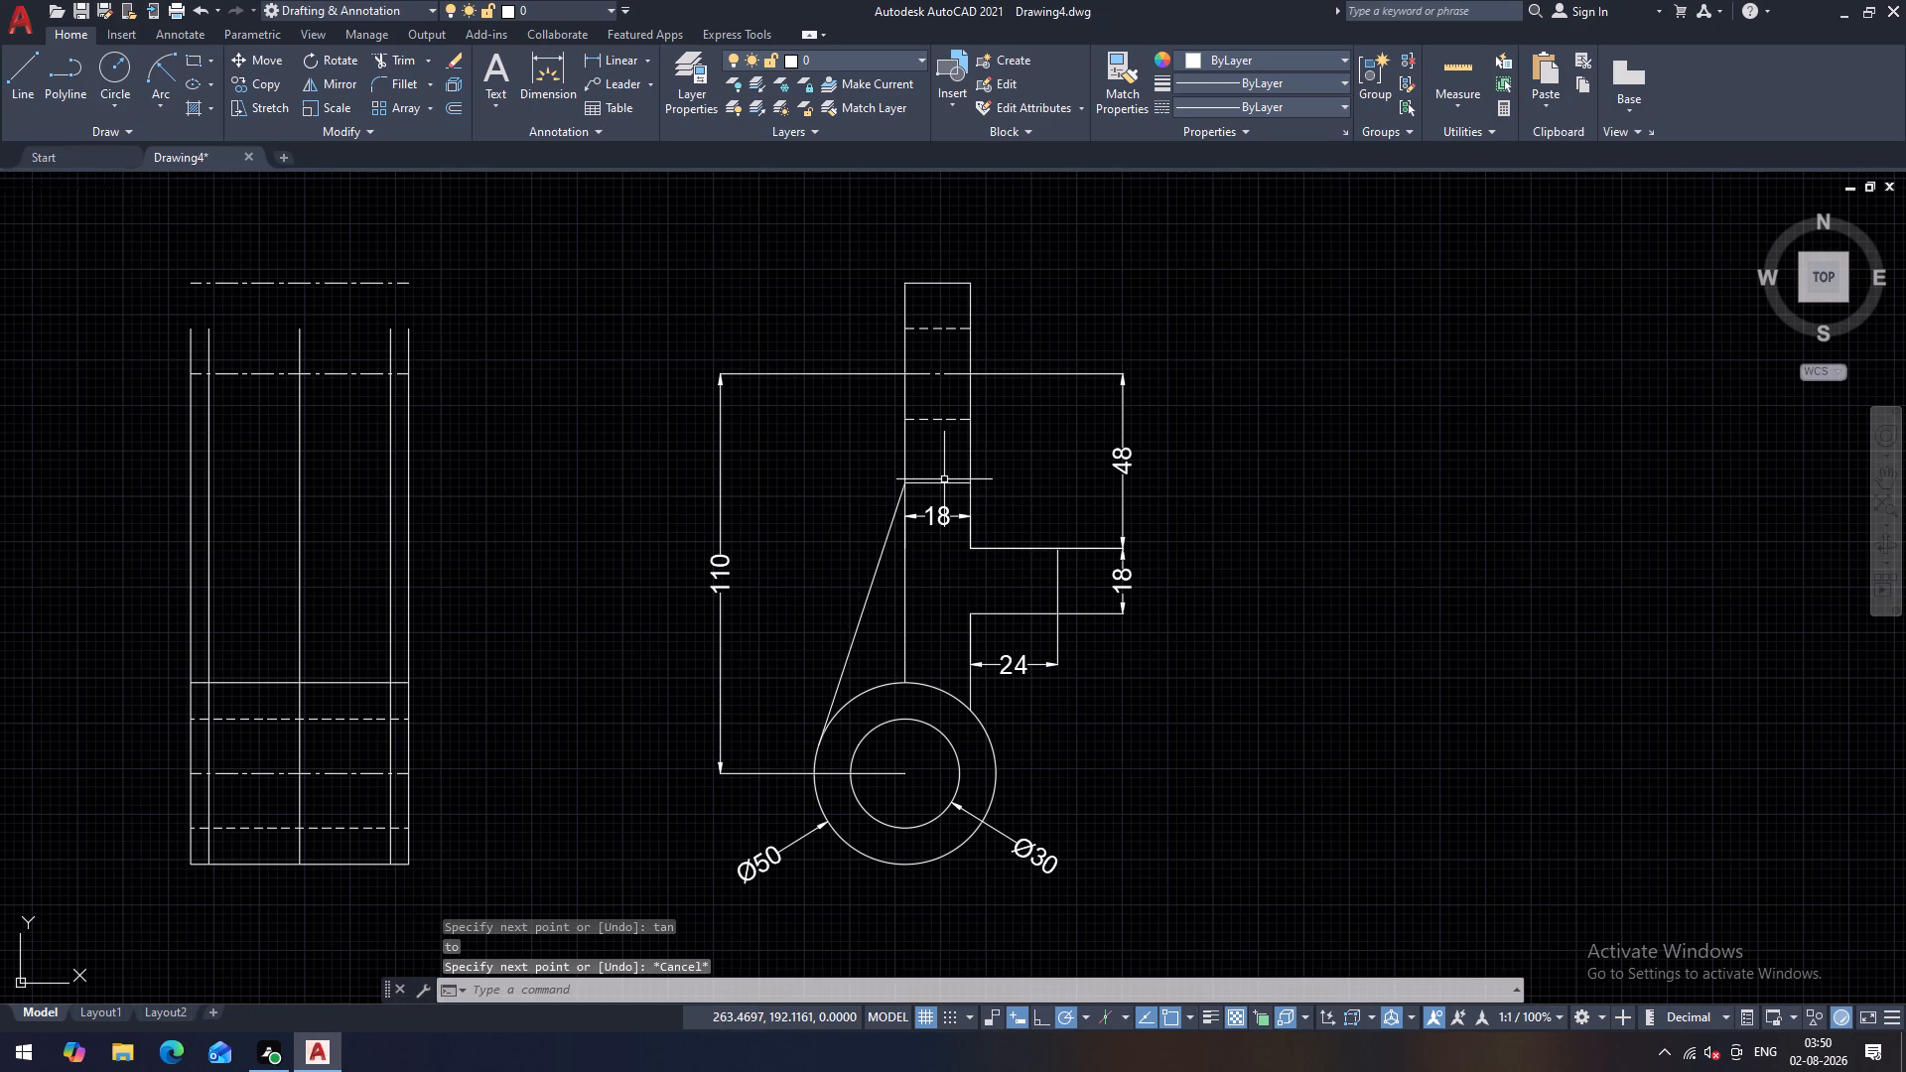
# Erase the horizontal construction line crossing the upright at the top of the slanted rib.
pyautogui.click(944, 479)
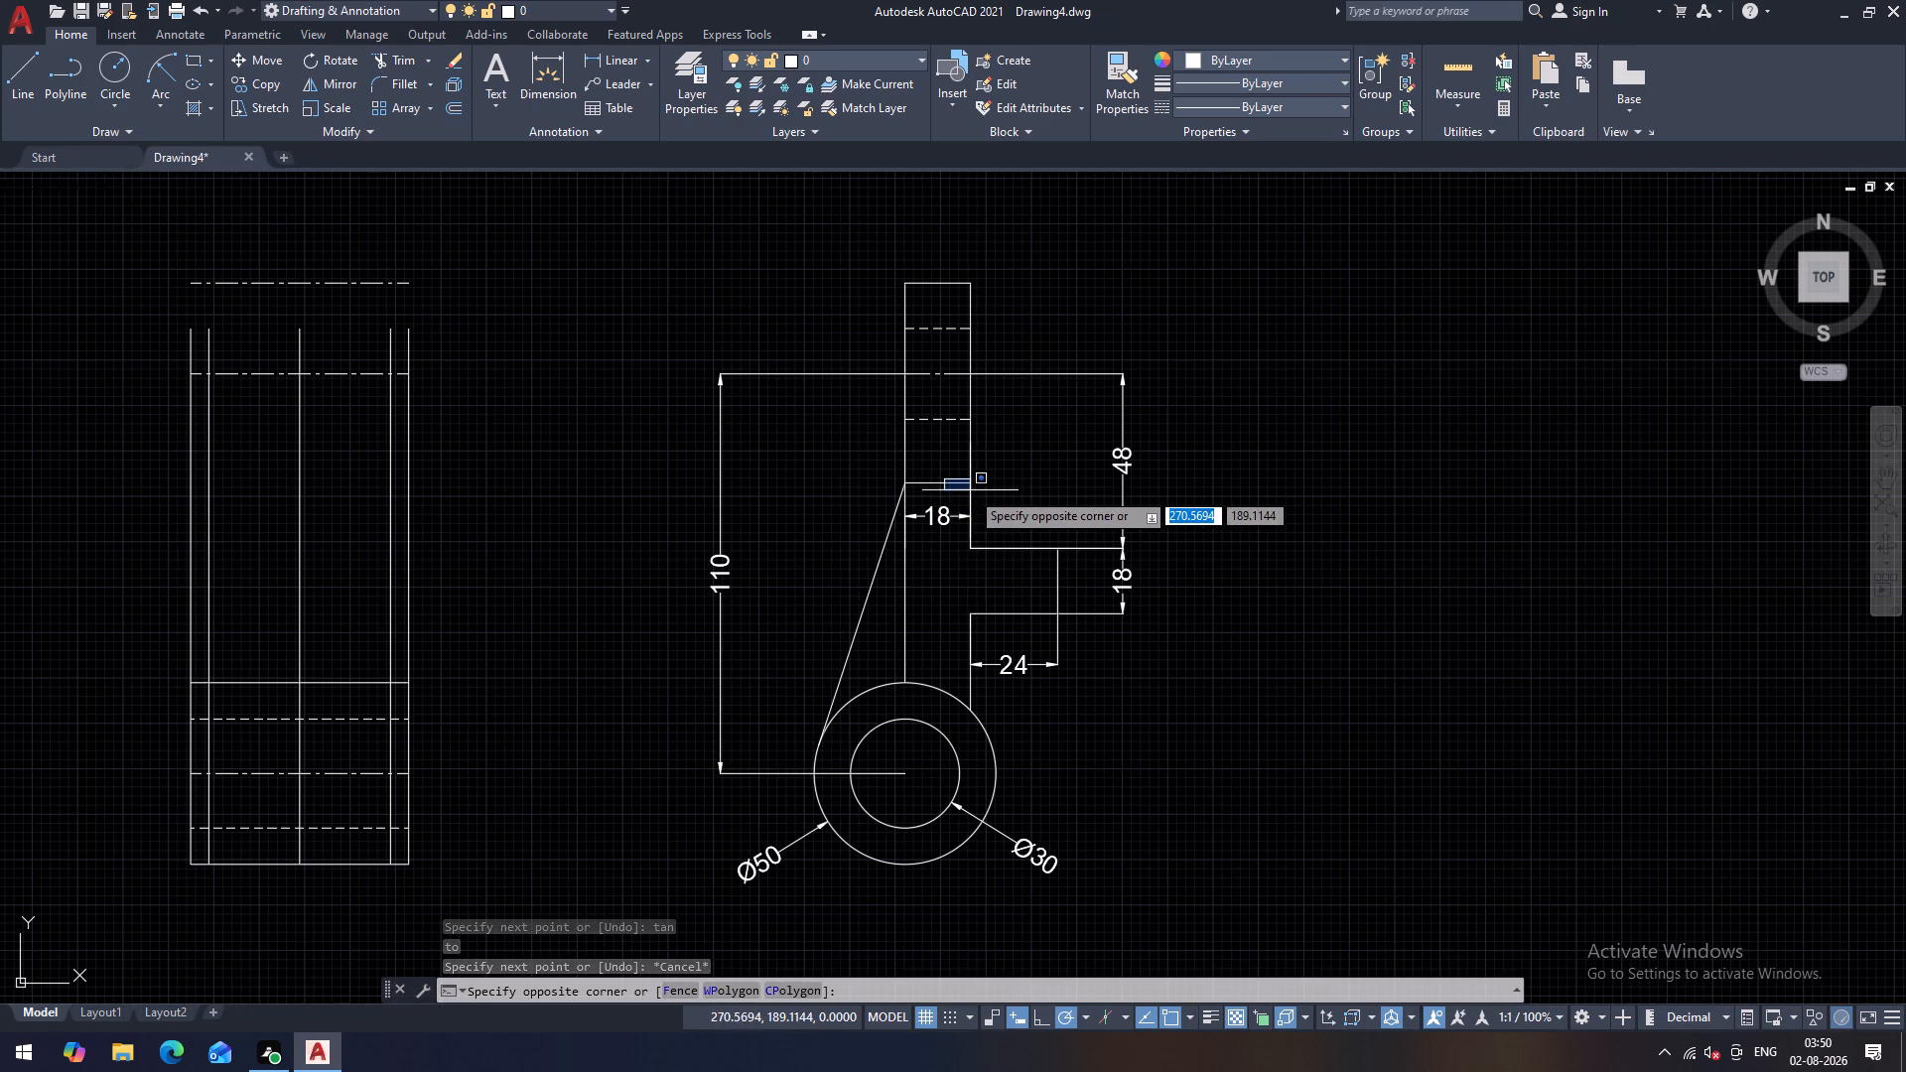
pyautogui.click(946, 489)
pyautogui.click(943, 482)
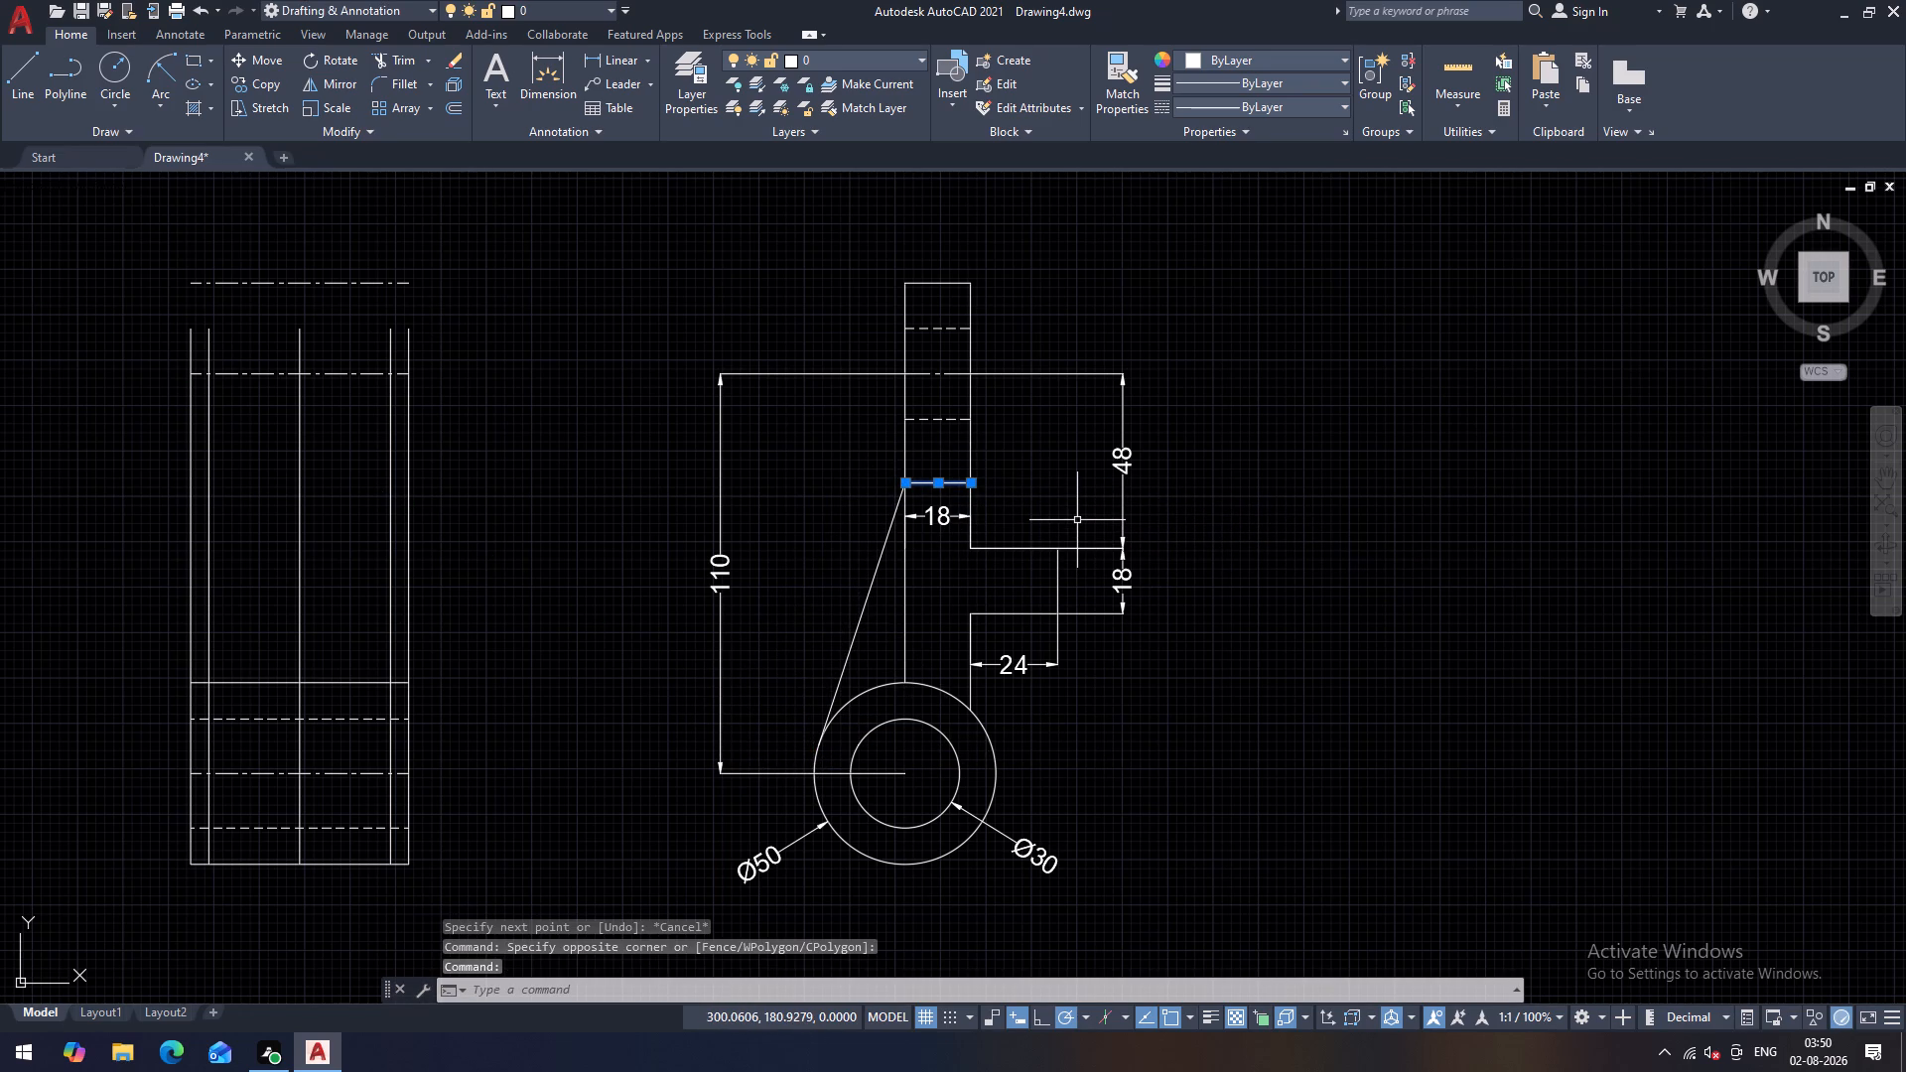
pyautogui.press('Delete')
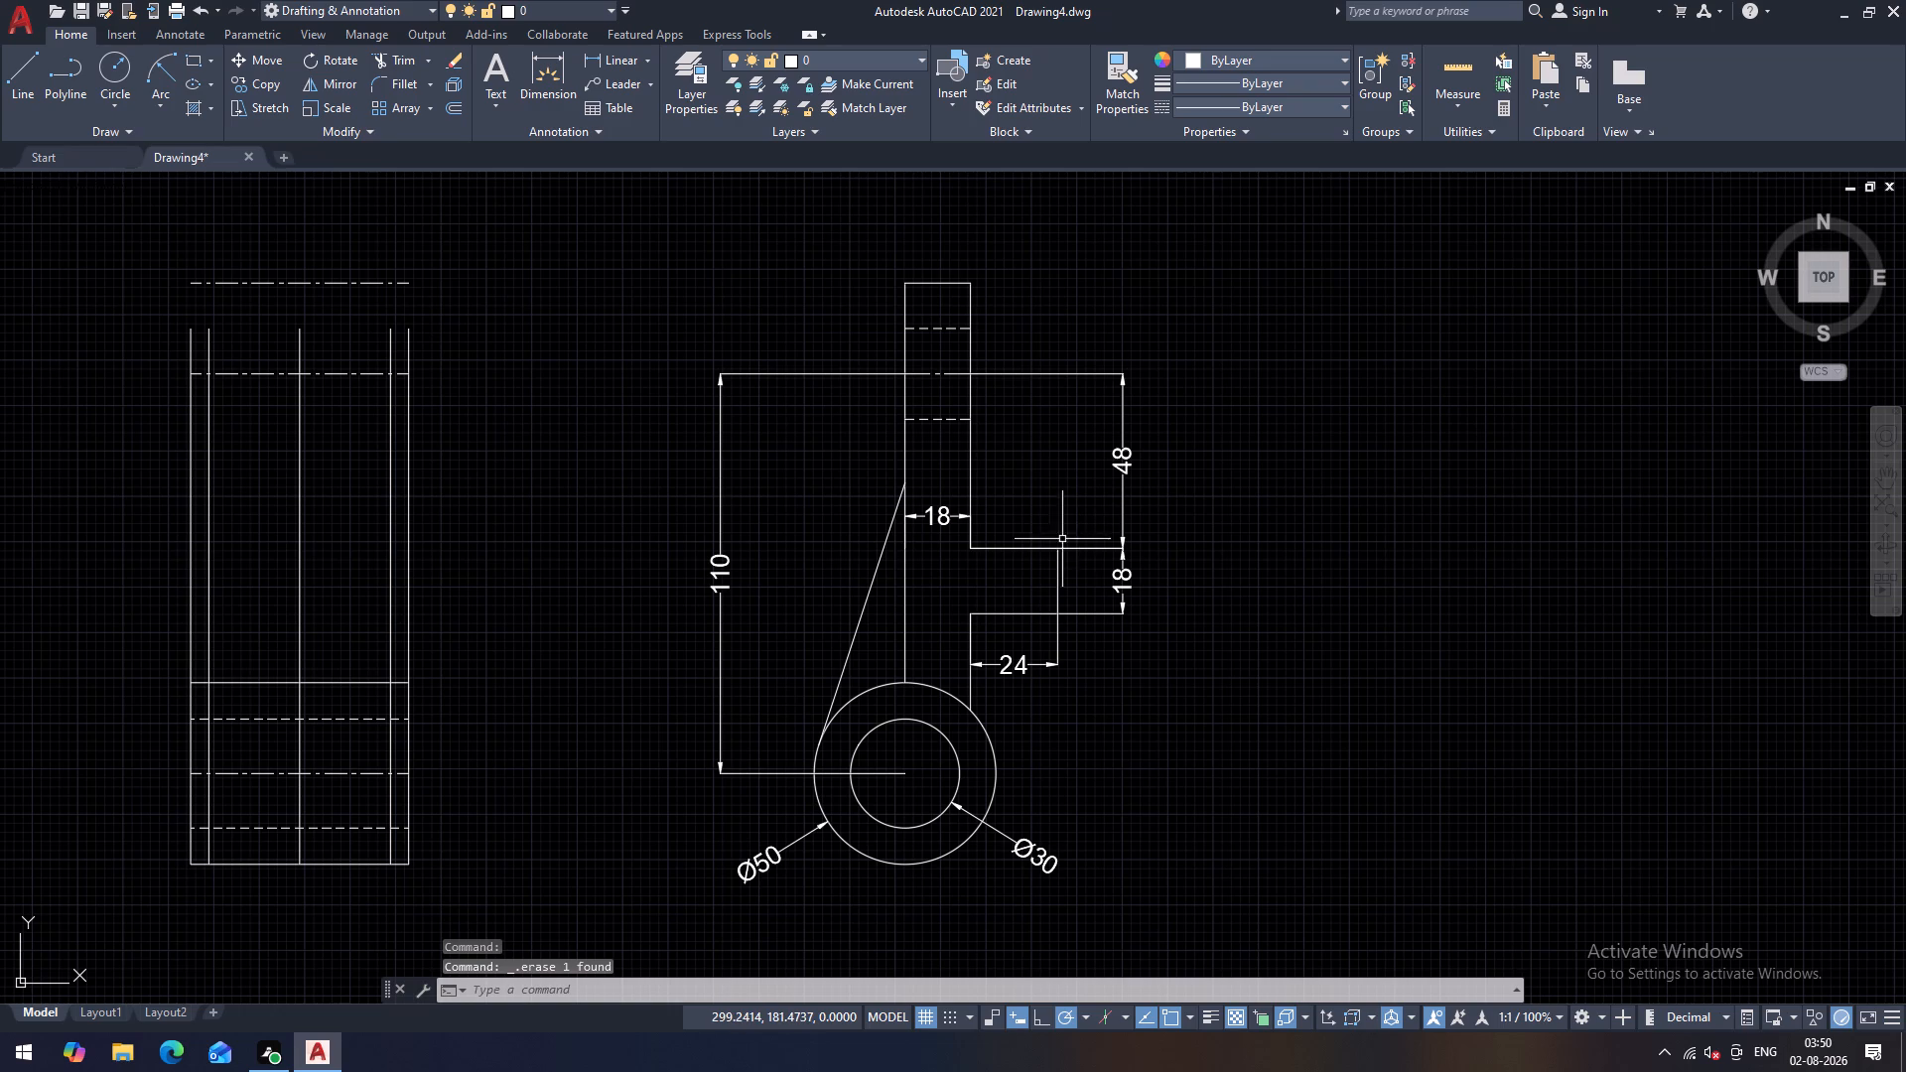
# Extend the five vertical lines of the second view up to its topmost horizontal line.
pyautogui.scroll(-1, 1030, 596)
pyautogui.scroll(1, 1030, 596)
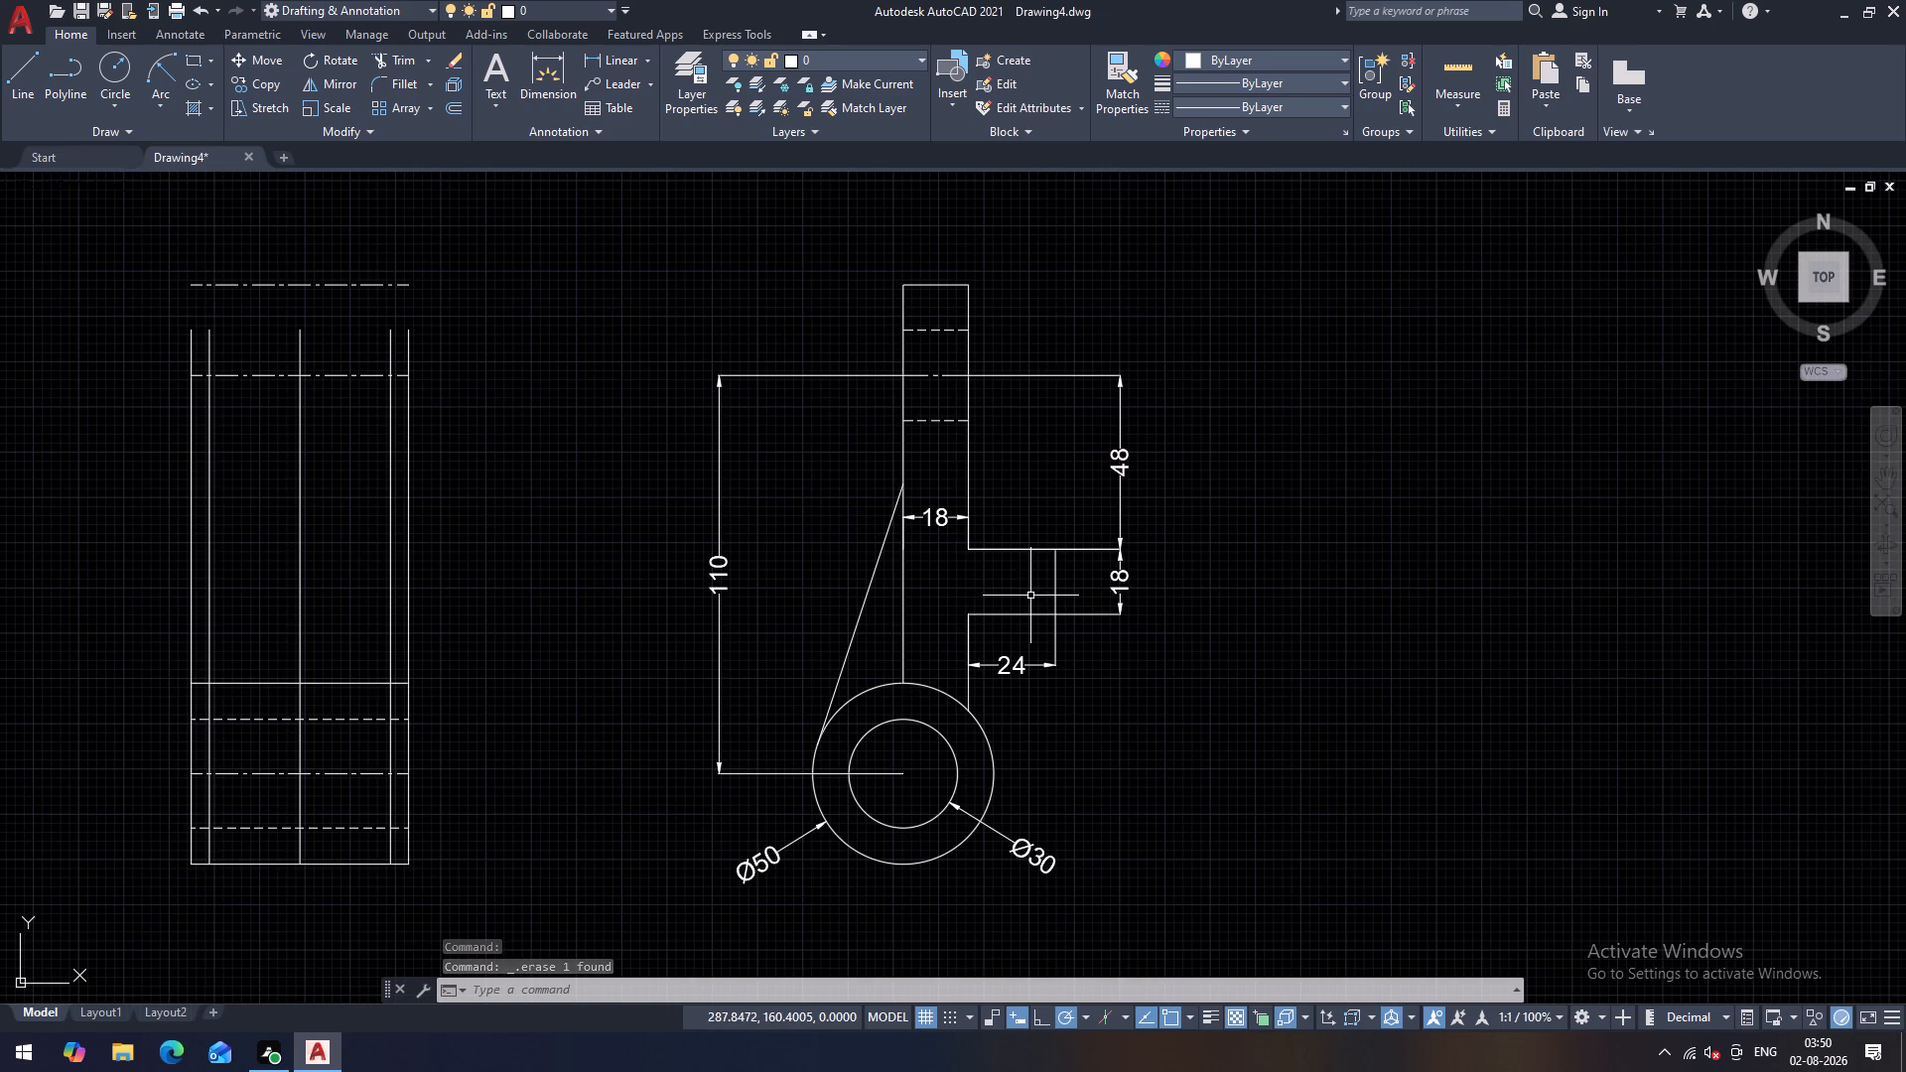
pyautogui.moveTo(1046, 587); pyautogui.dragTo(1089, 566, button='middle')
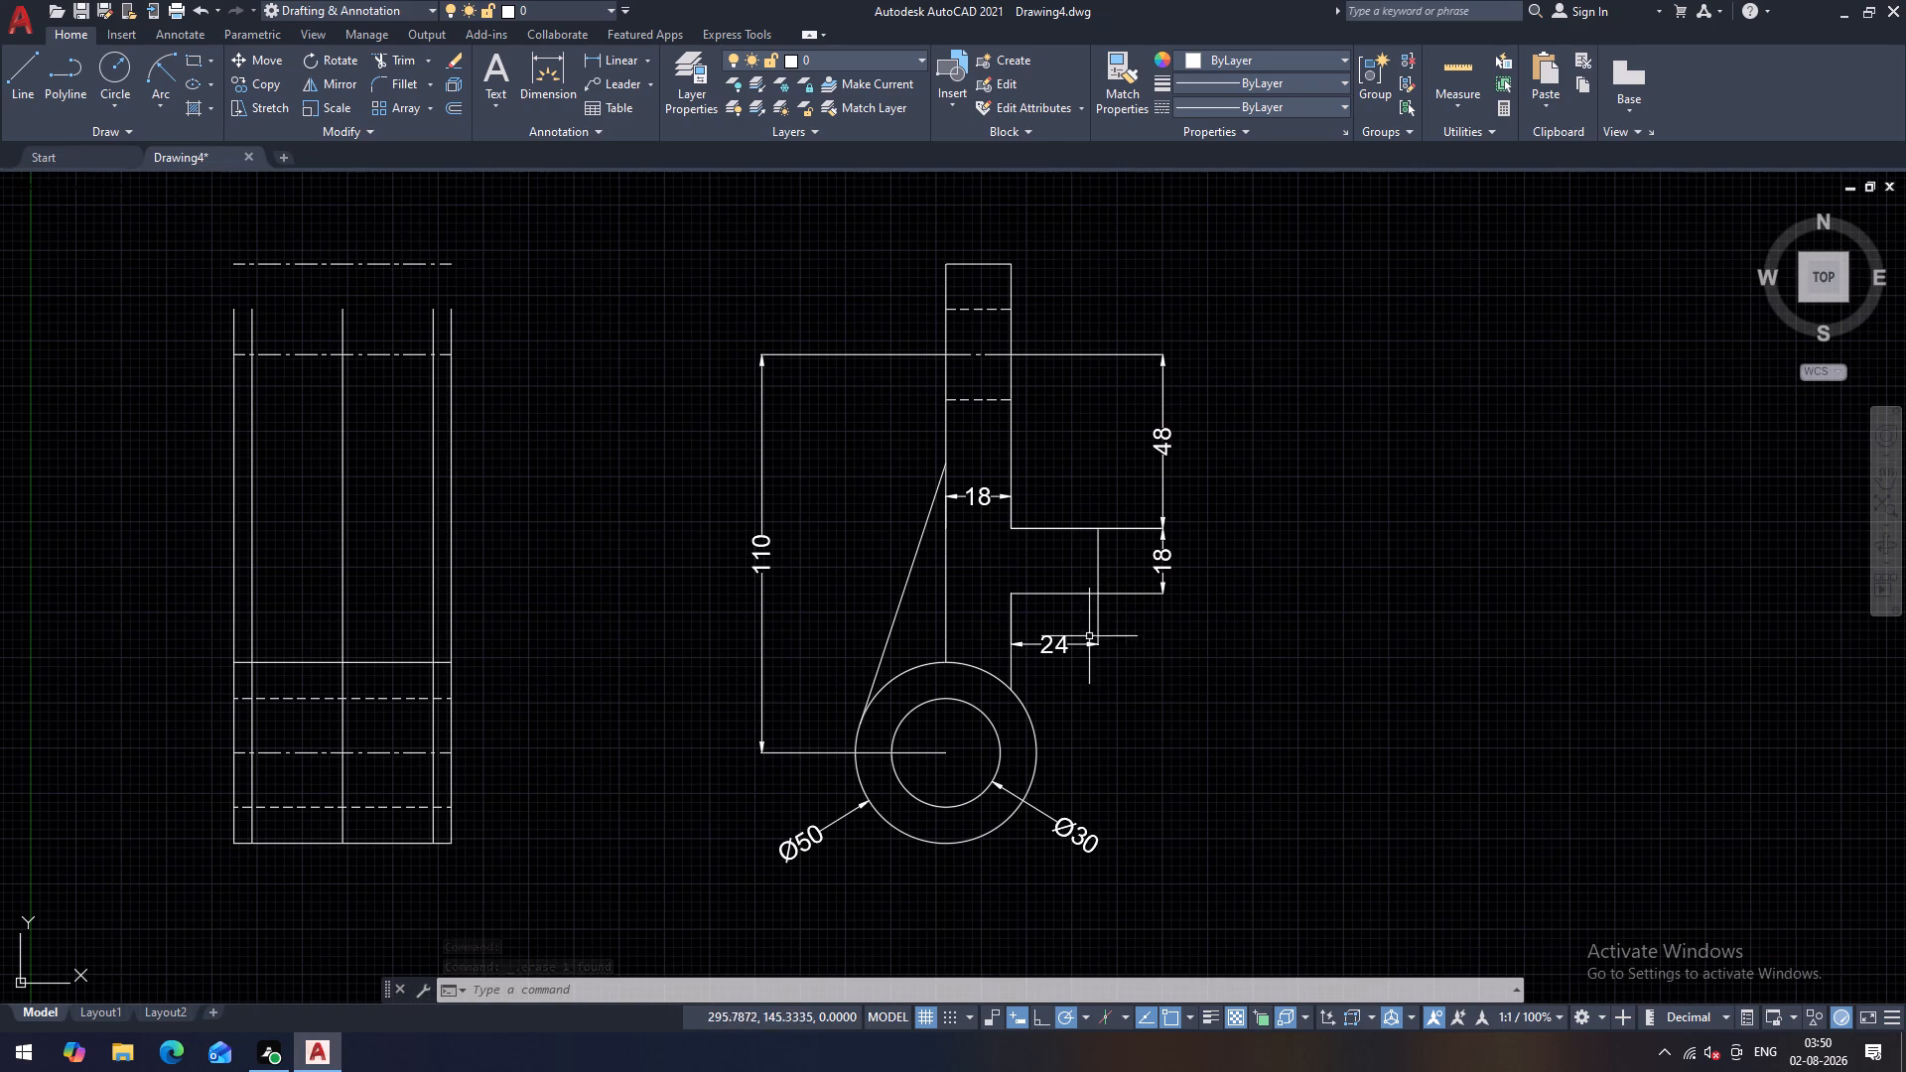
pyautogui.moveTo(1081, 640); pyautogui.dragTo(1156, 627, button='middle')
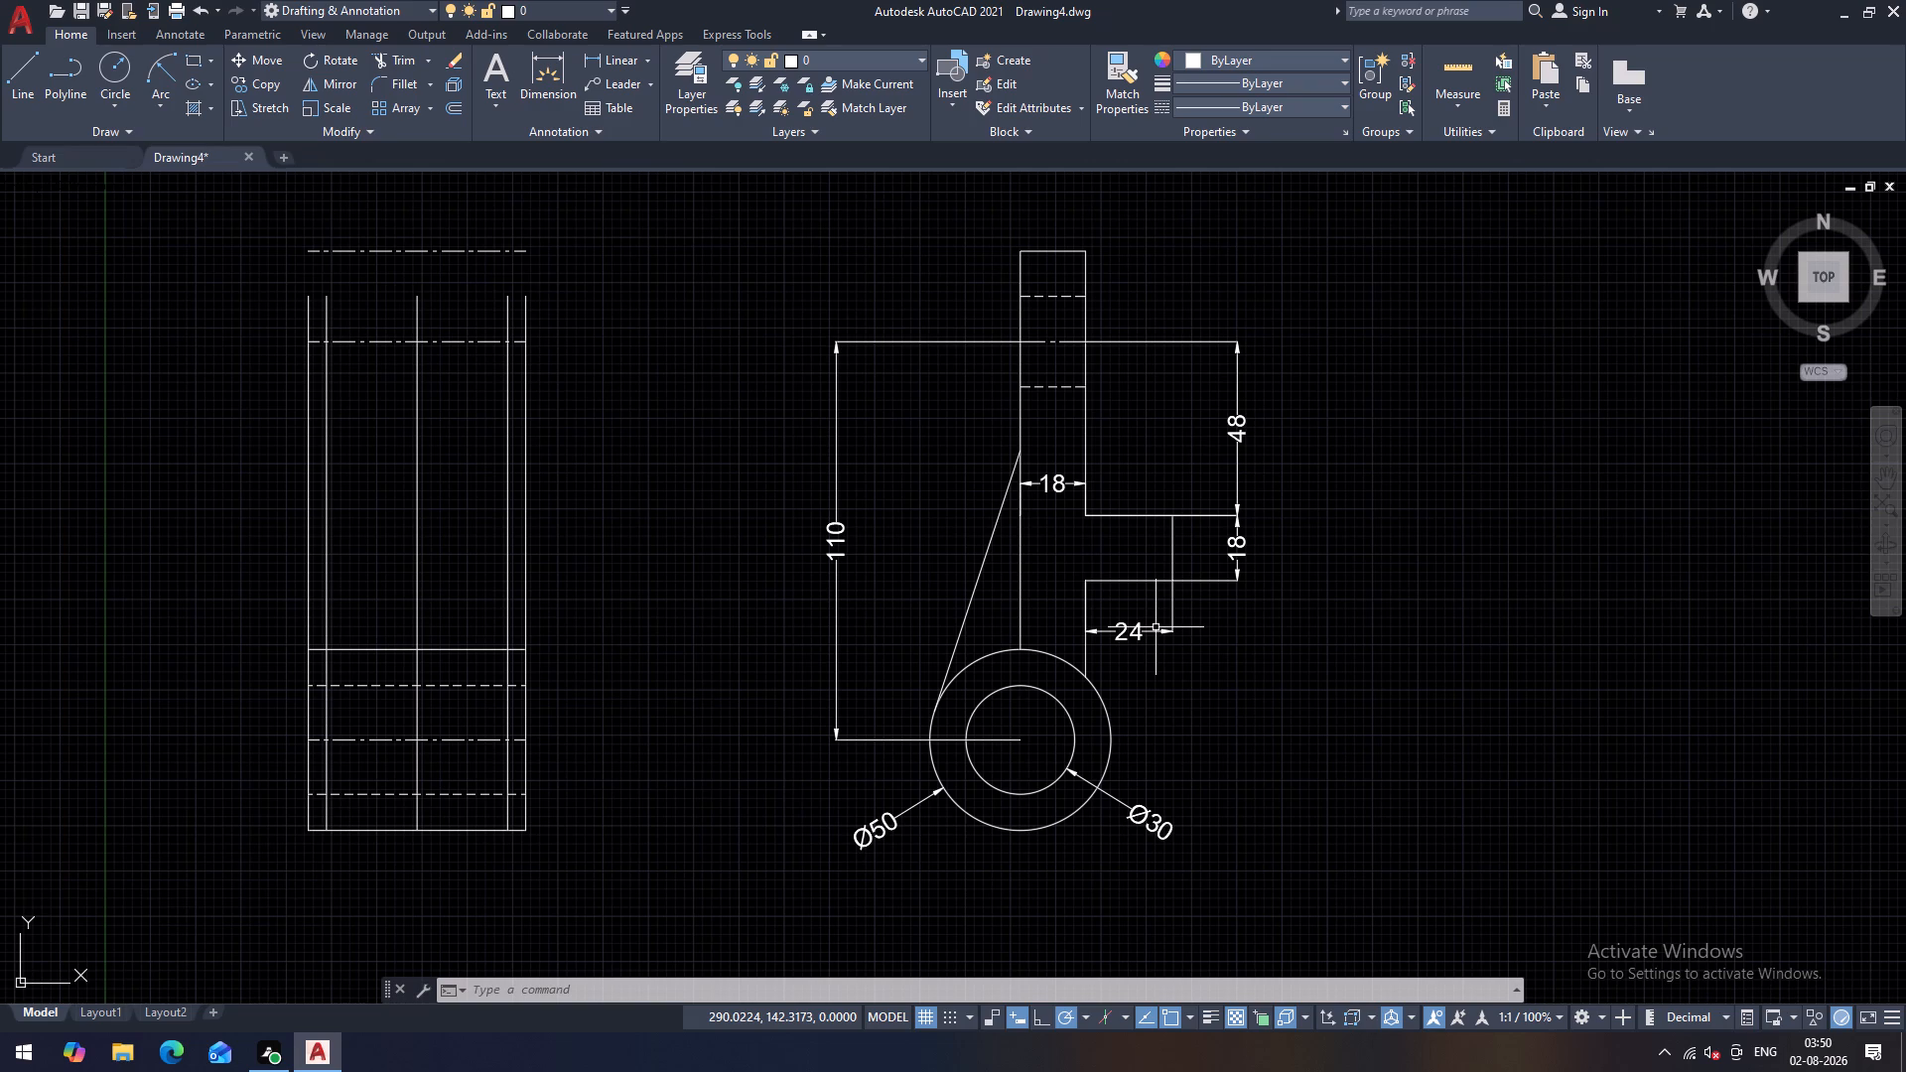
pyautogui.moveTo(876, 610); pyautogui.dragTo(946, 623, button='middle')
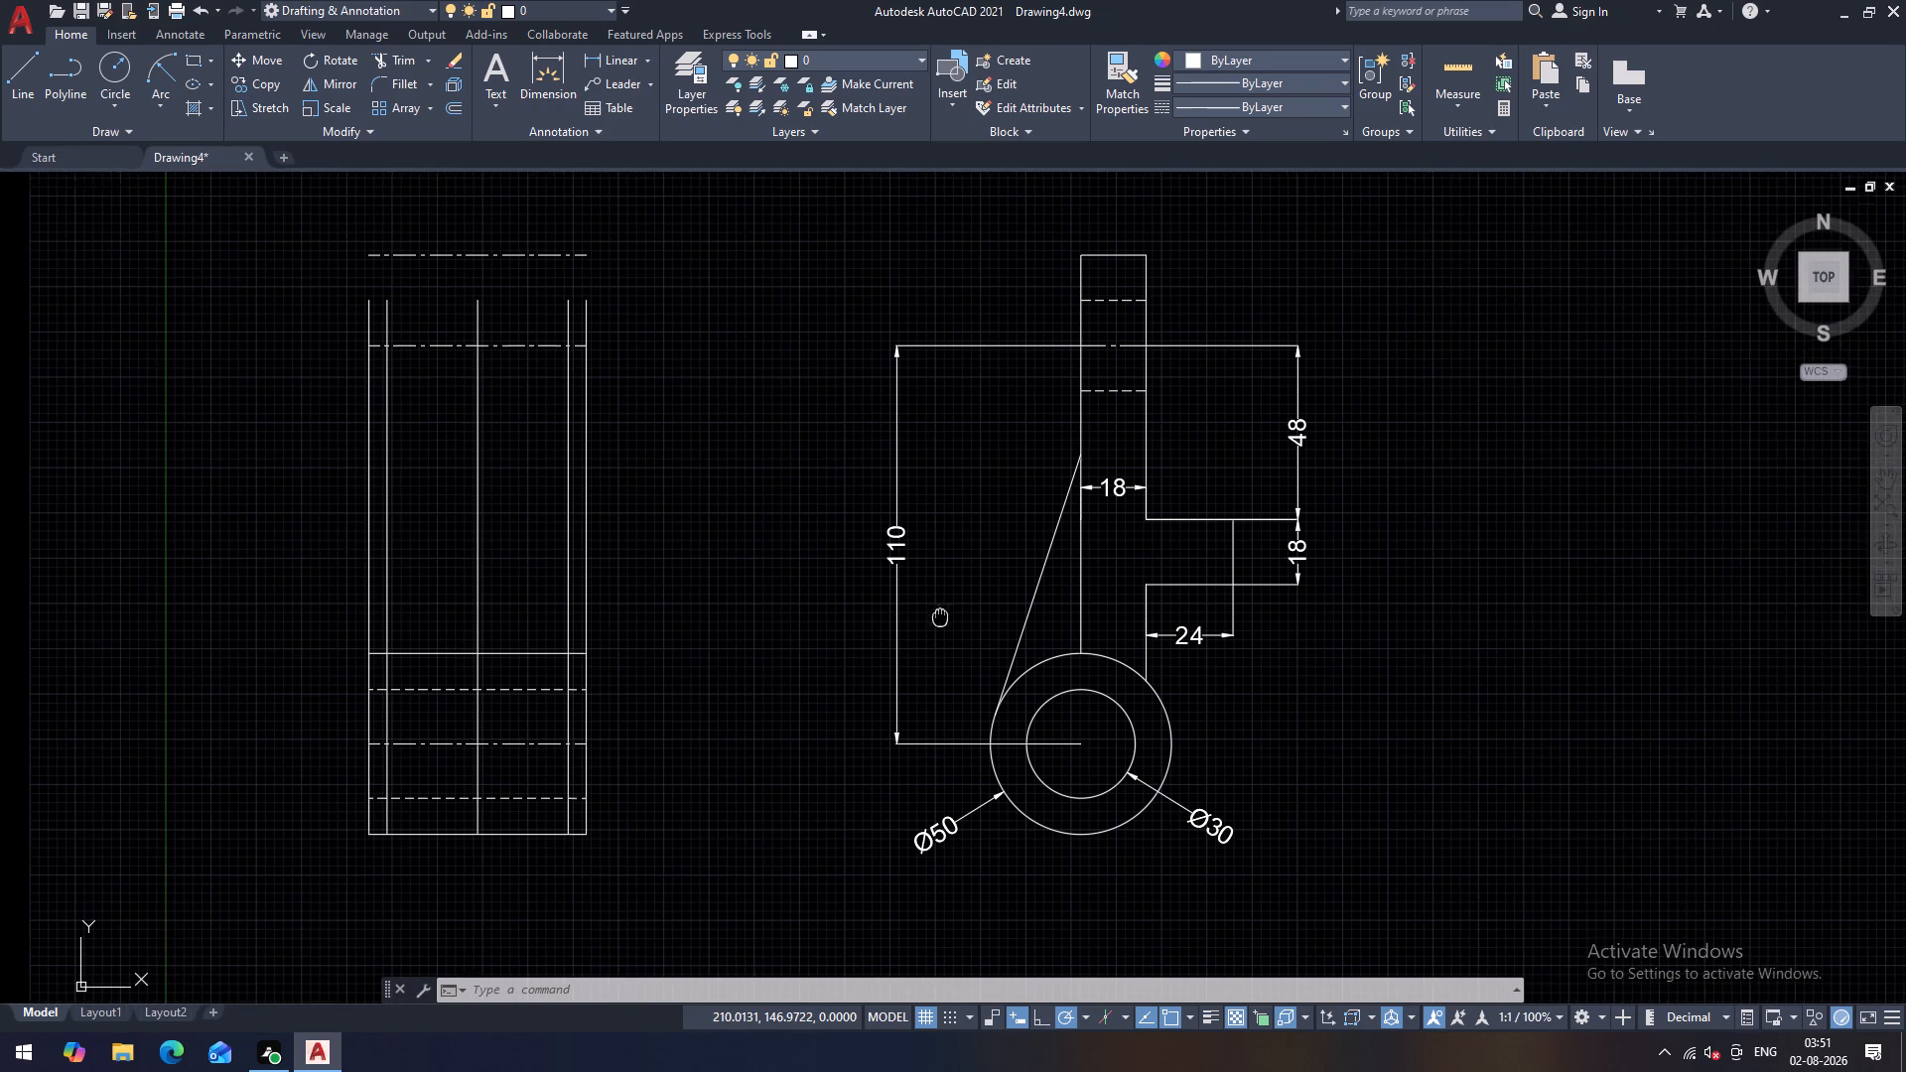
pyautogui.moveTo(946, 623); pyautogui.dragTo(954, 631, button='middle')
pyautogui.write('ex')
pyautogui.press('space')
pyautogui.click(606, 329)
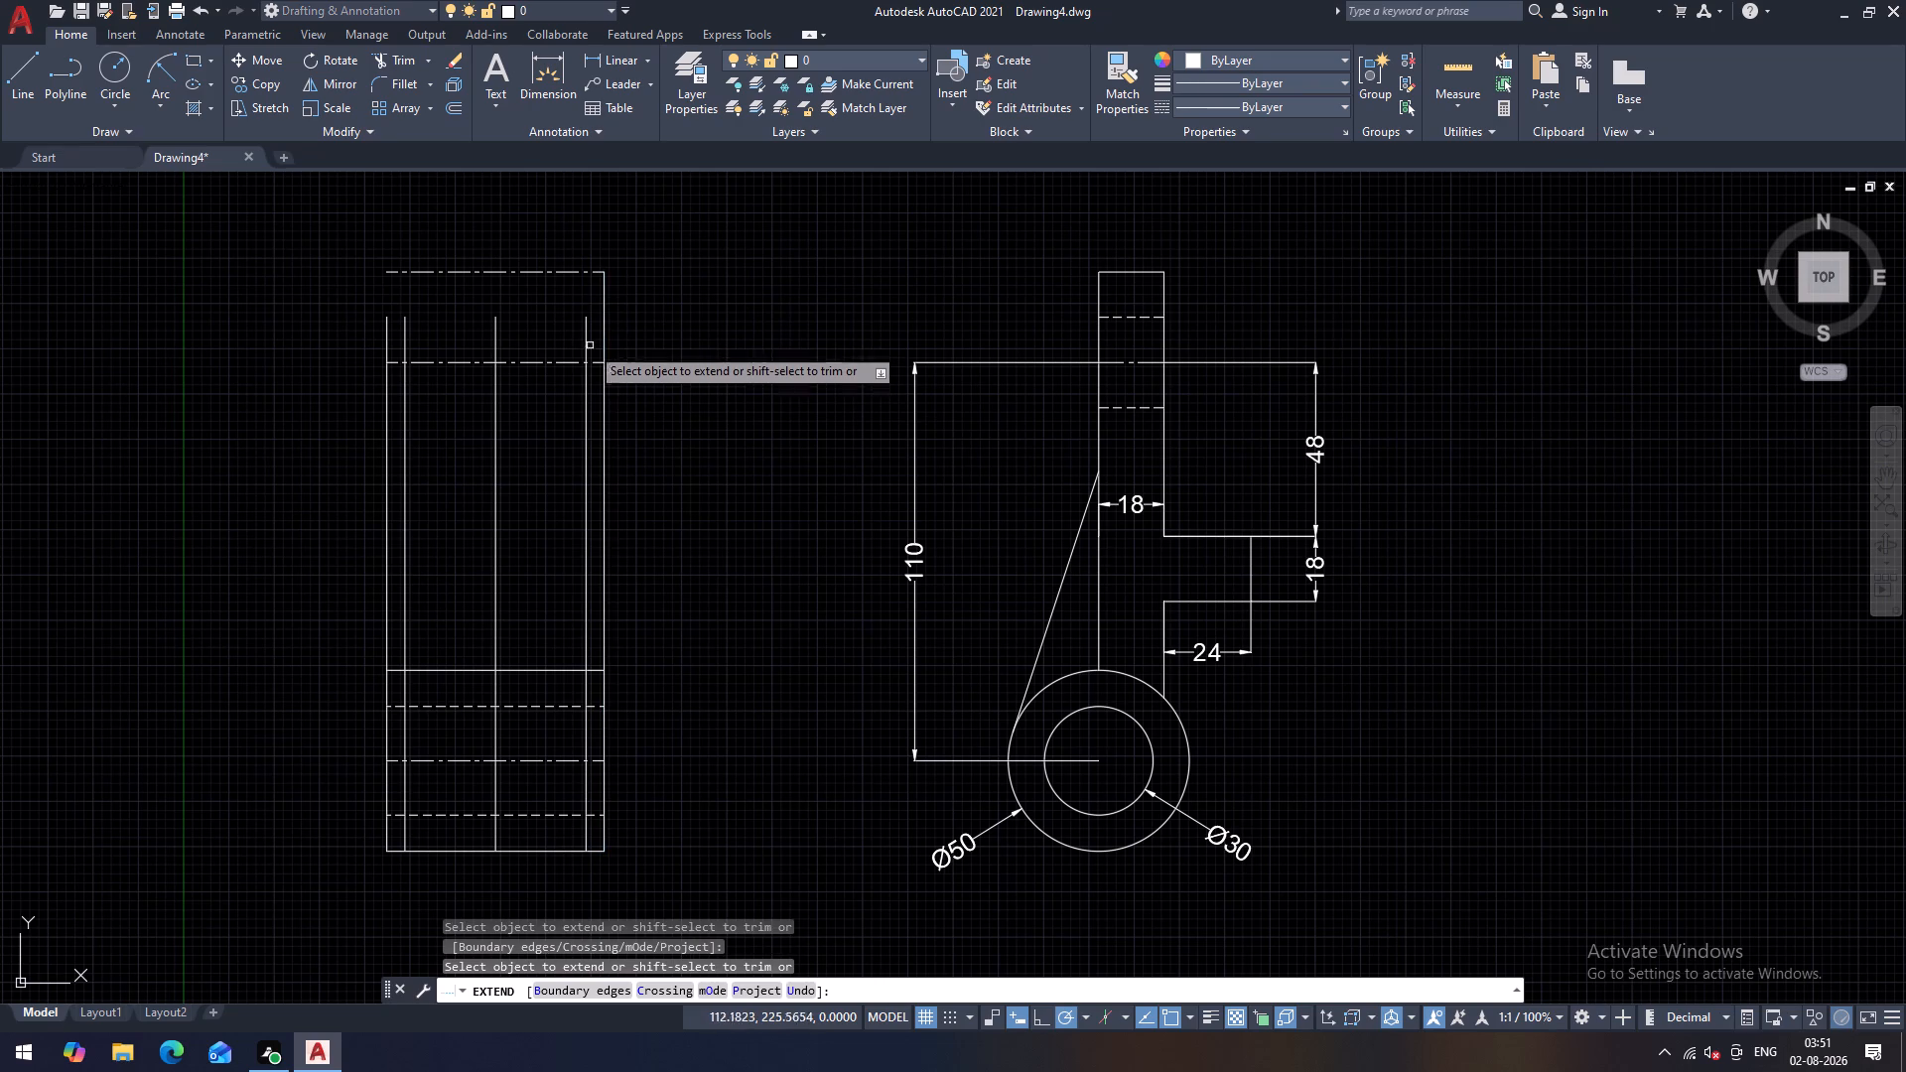
pyautogui.click(588, 343)
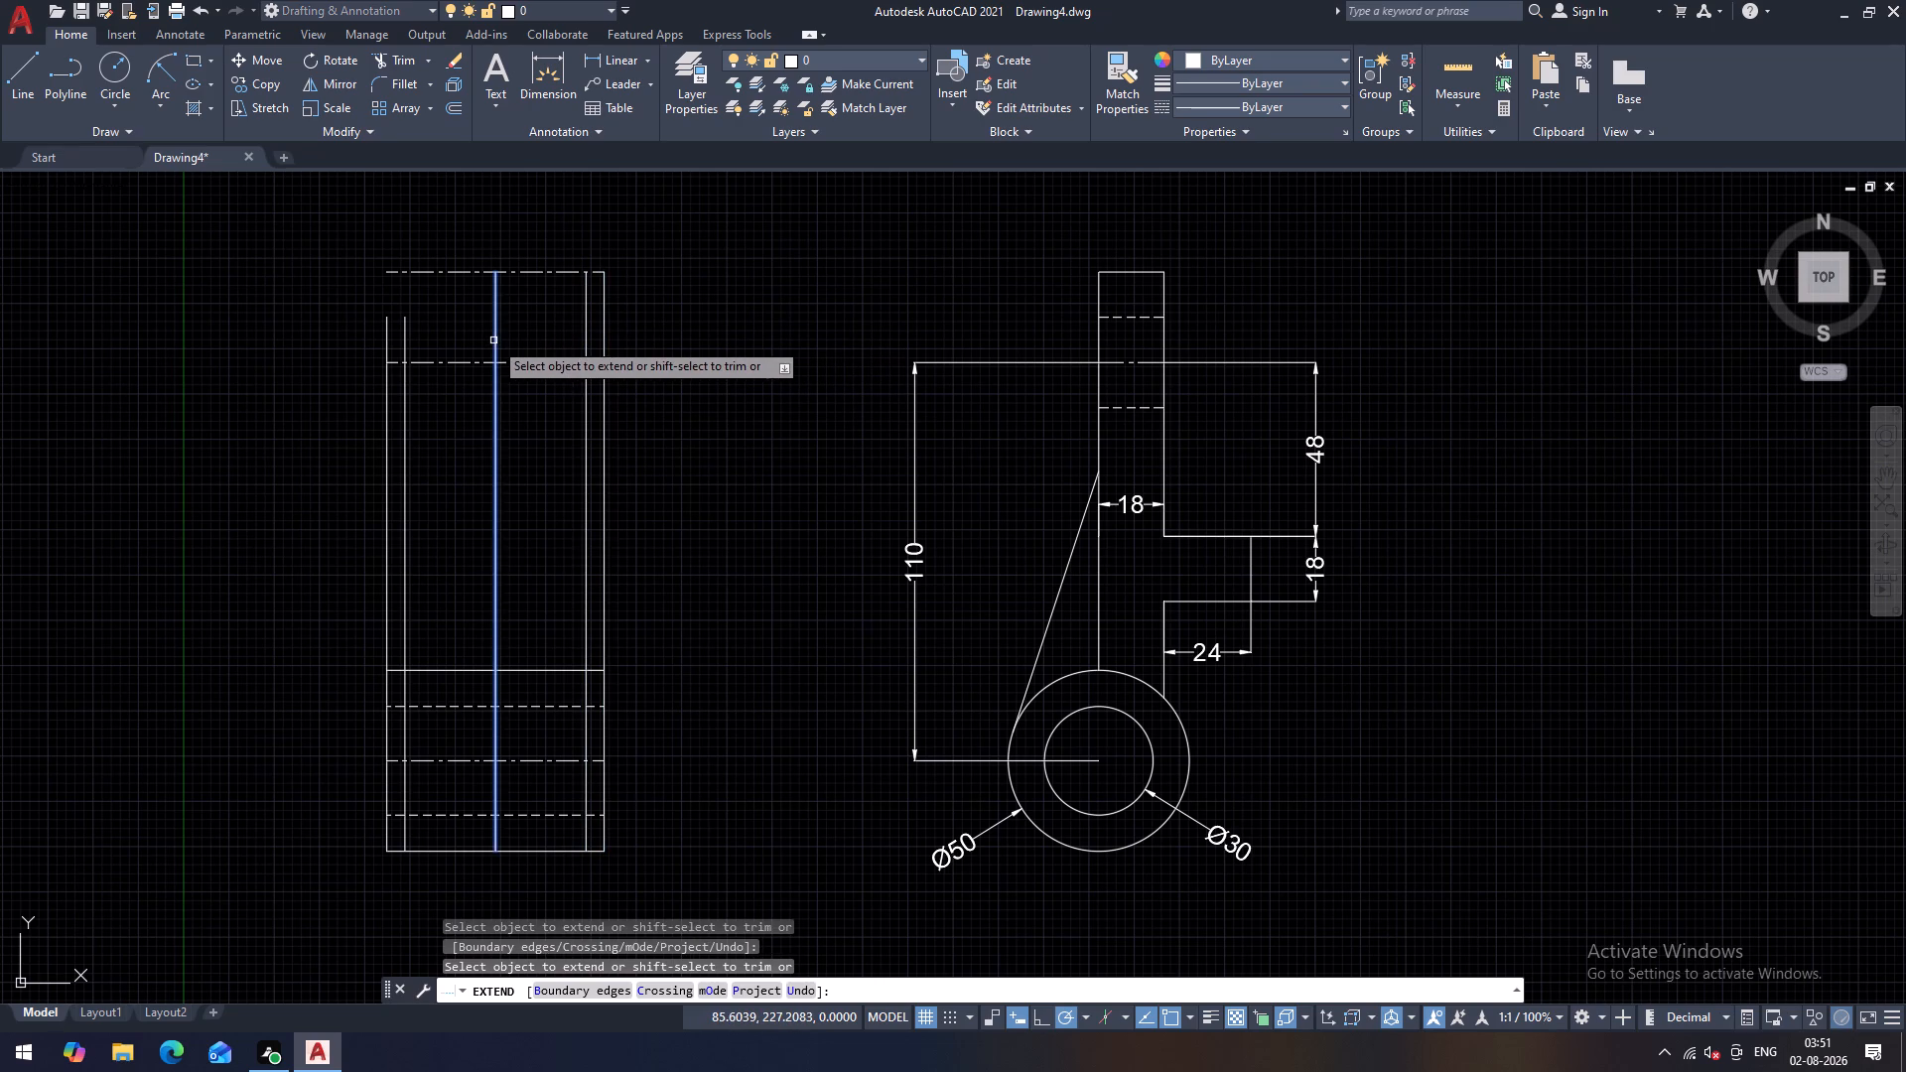
pyautogui.click(493, 340)
pyautogui.click(406, 345)
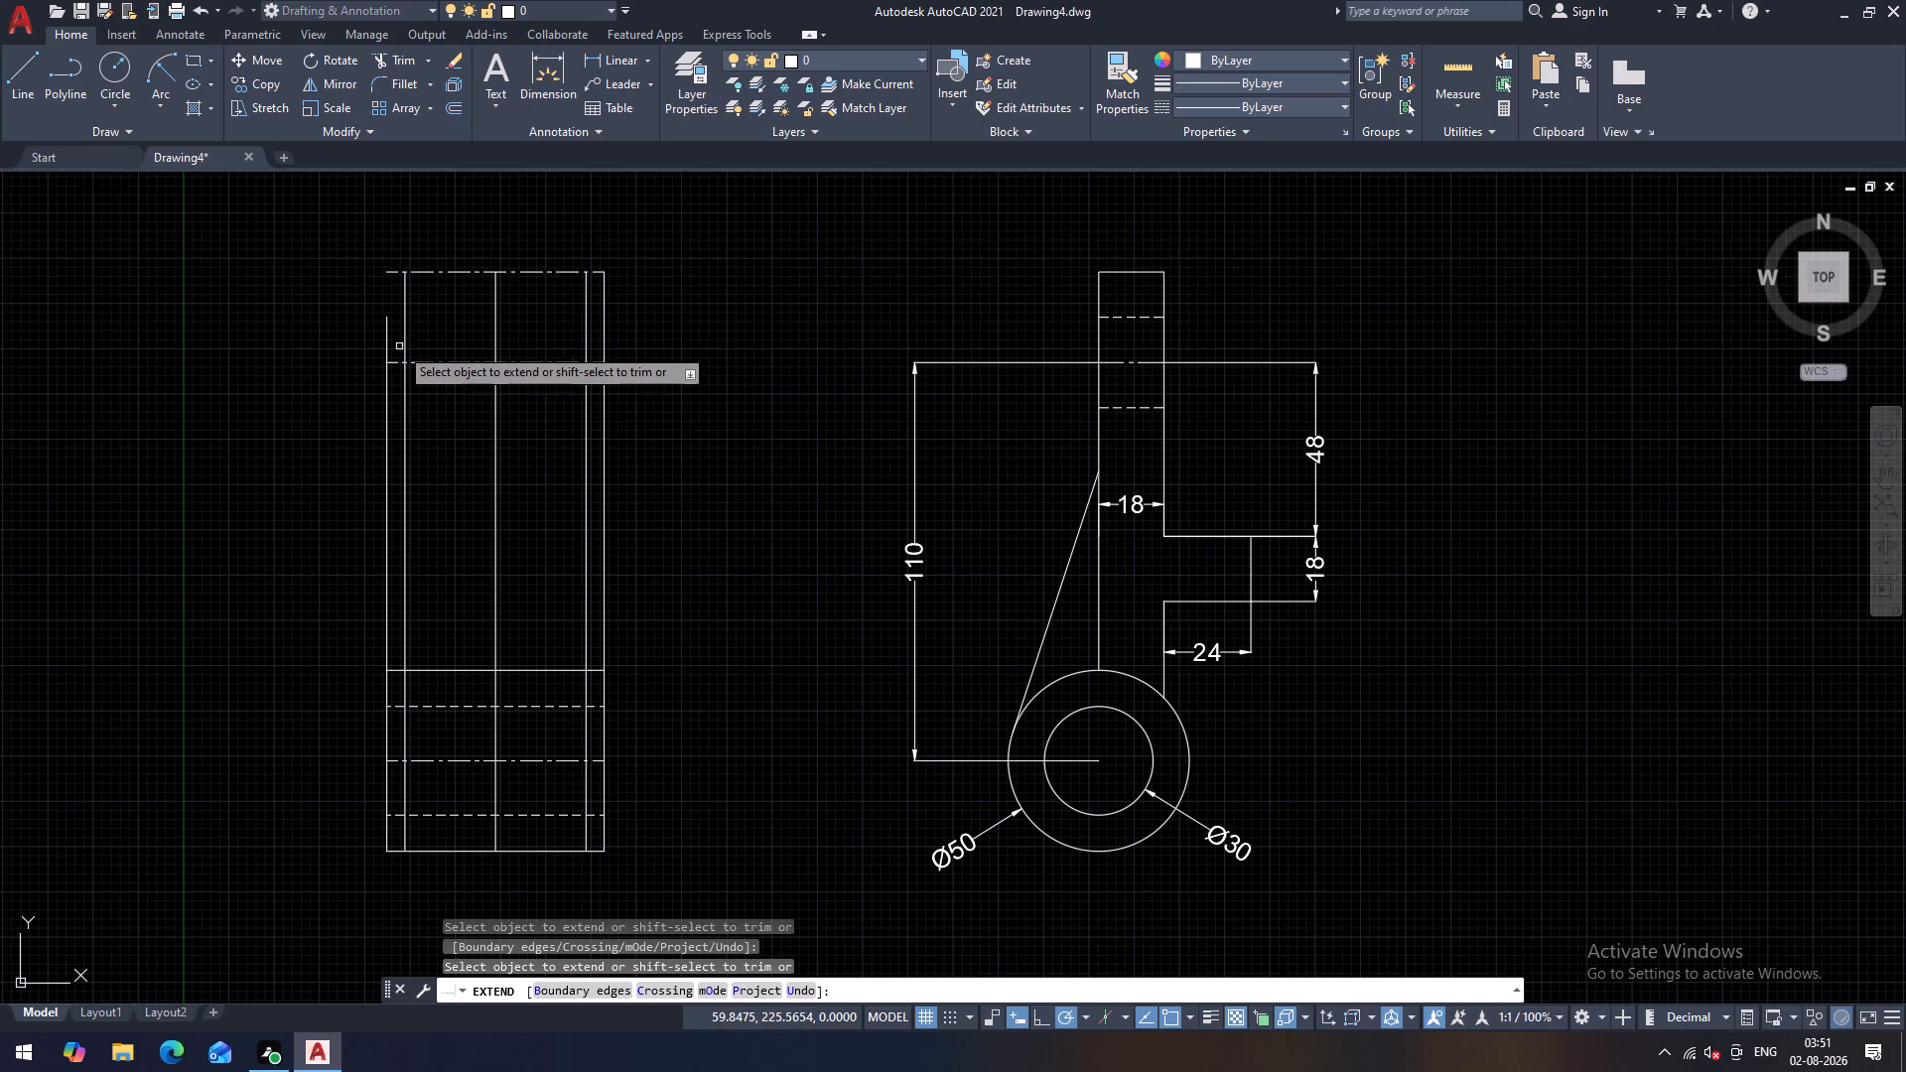
pyautogui.click(388, 350)
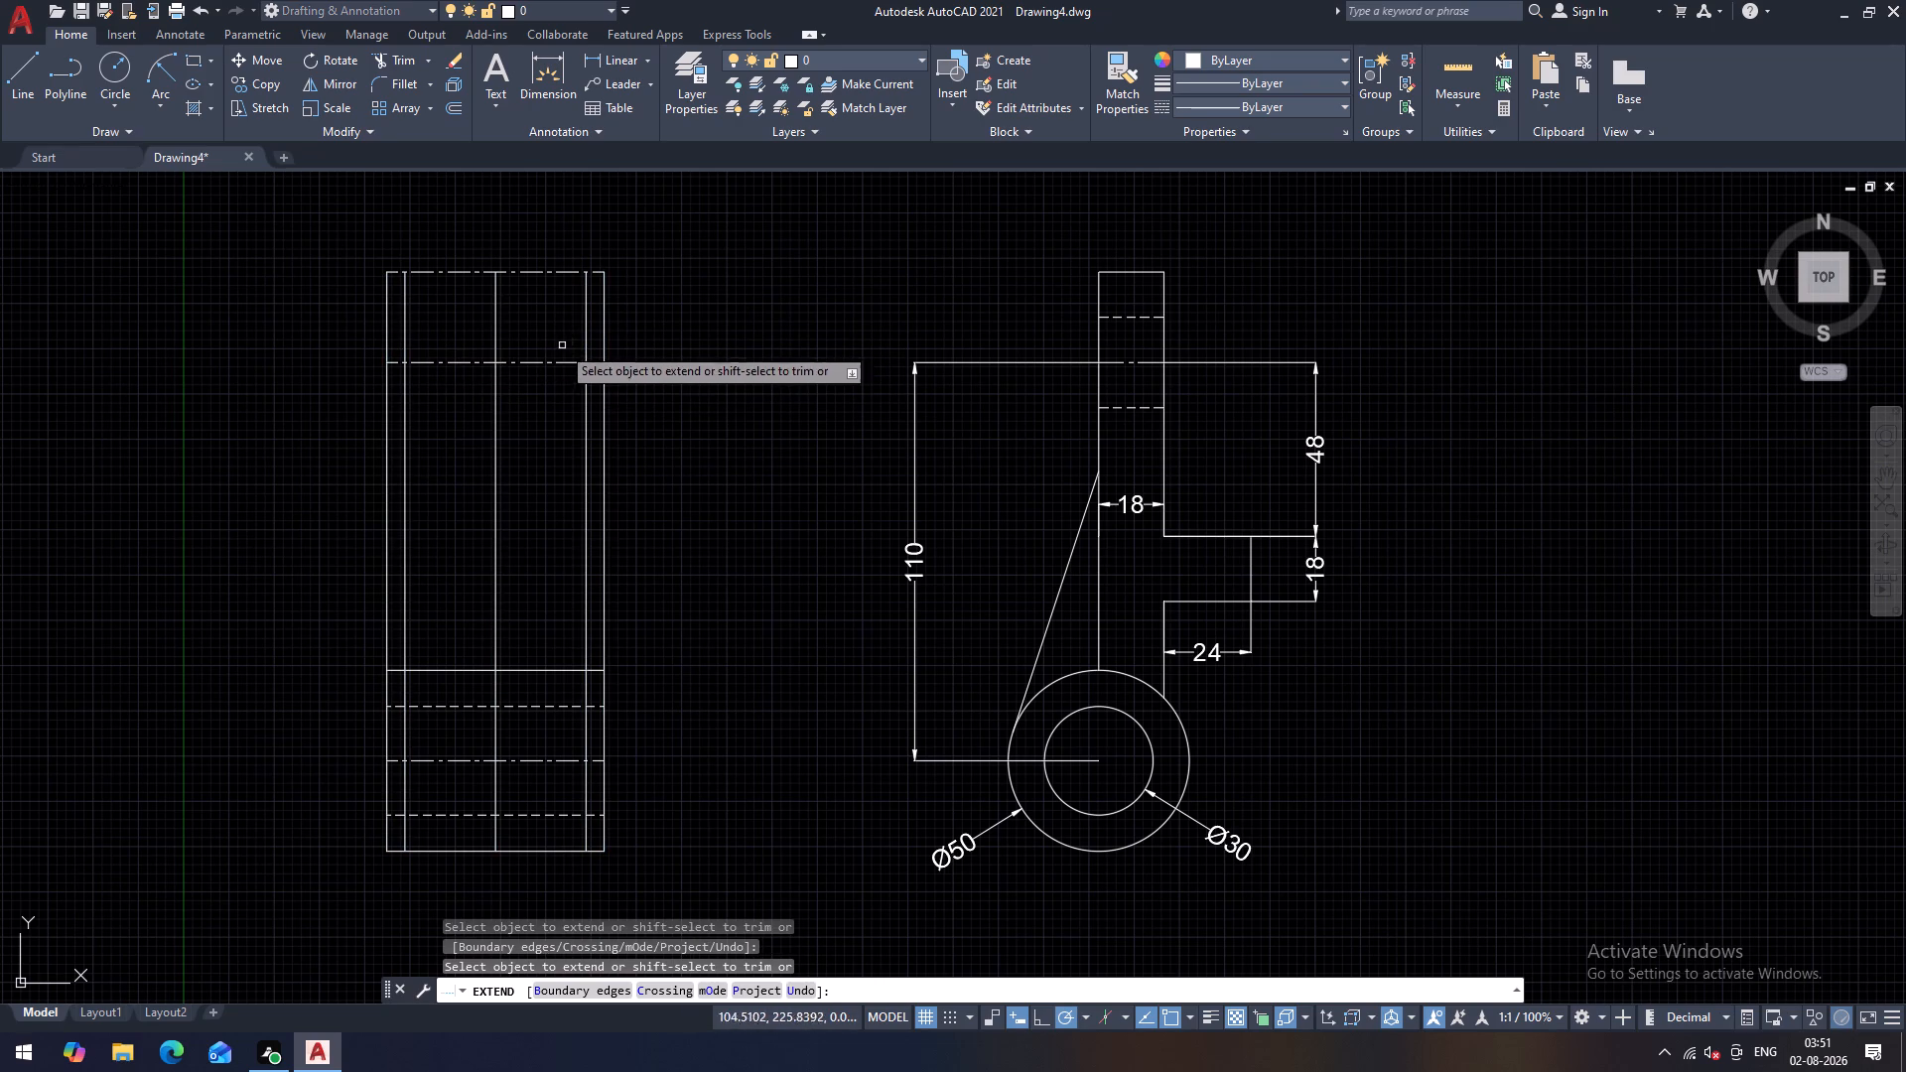
pyautogui.press('Escape')
# Match the properties of a solid vertical line in the second view onto its topmost dash-dot line.
pyautogui.write('ma')
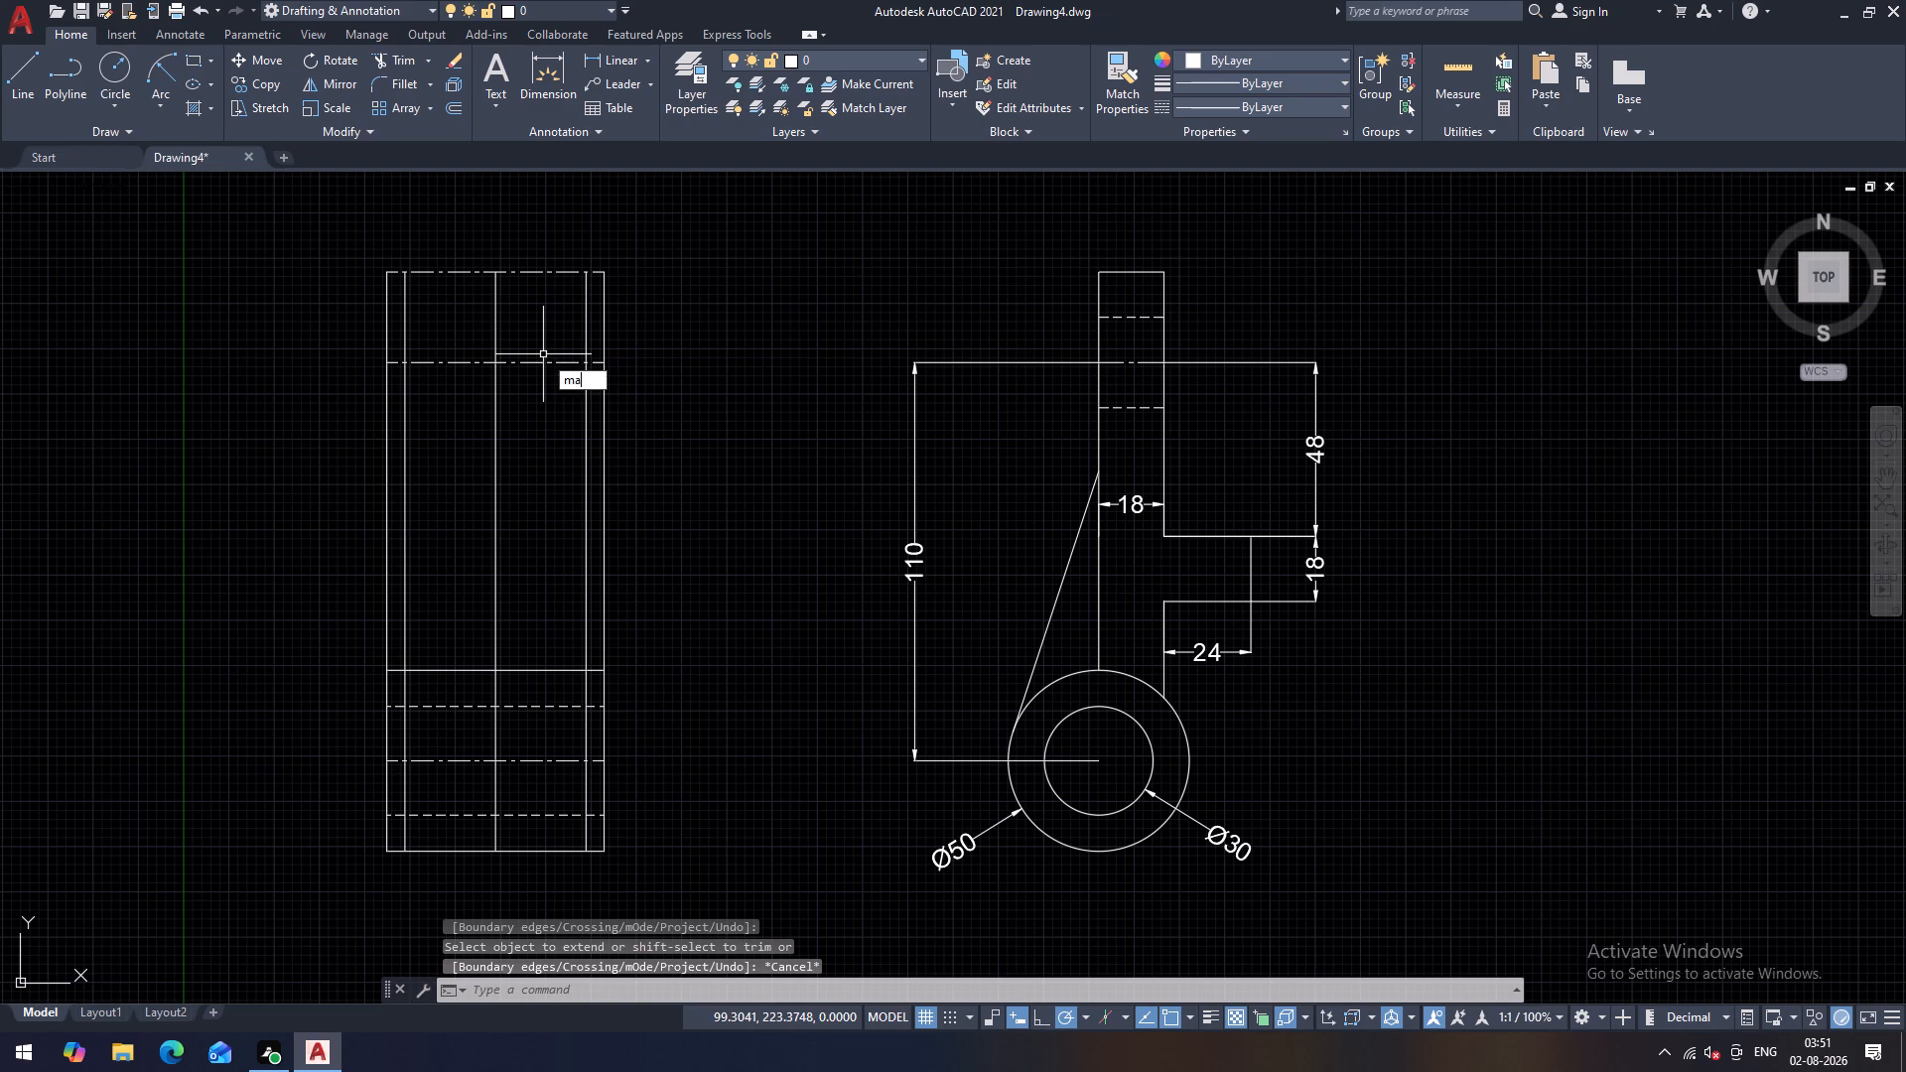
pyautogui.press('space')
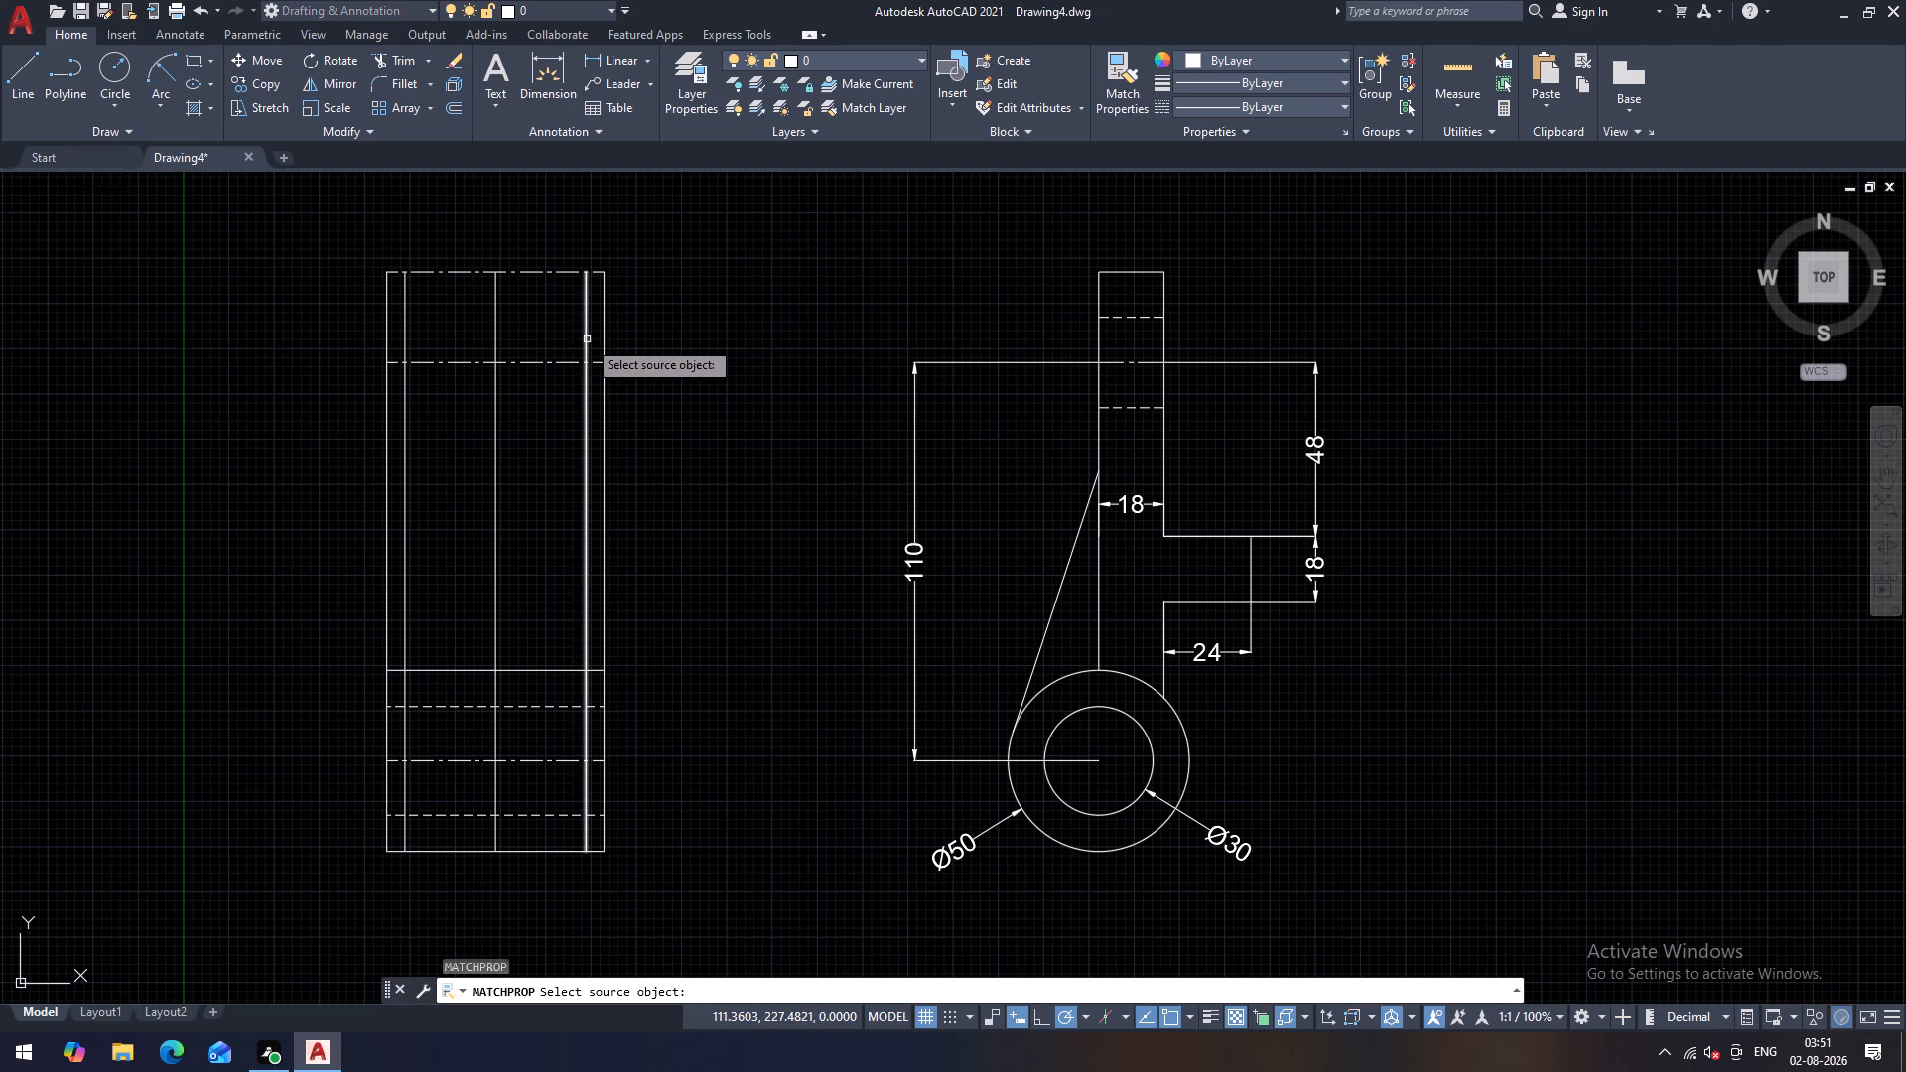
pyautogui.click(587, 339)
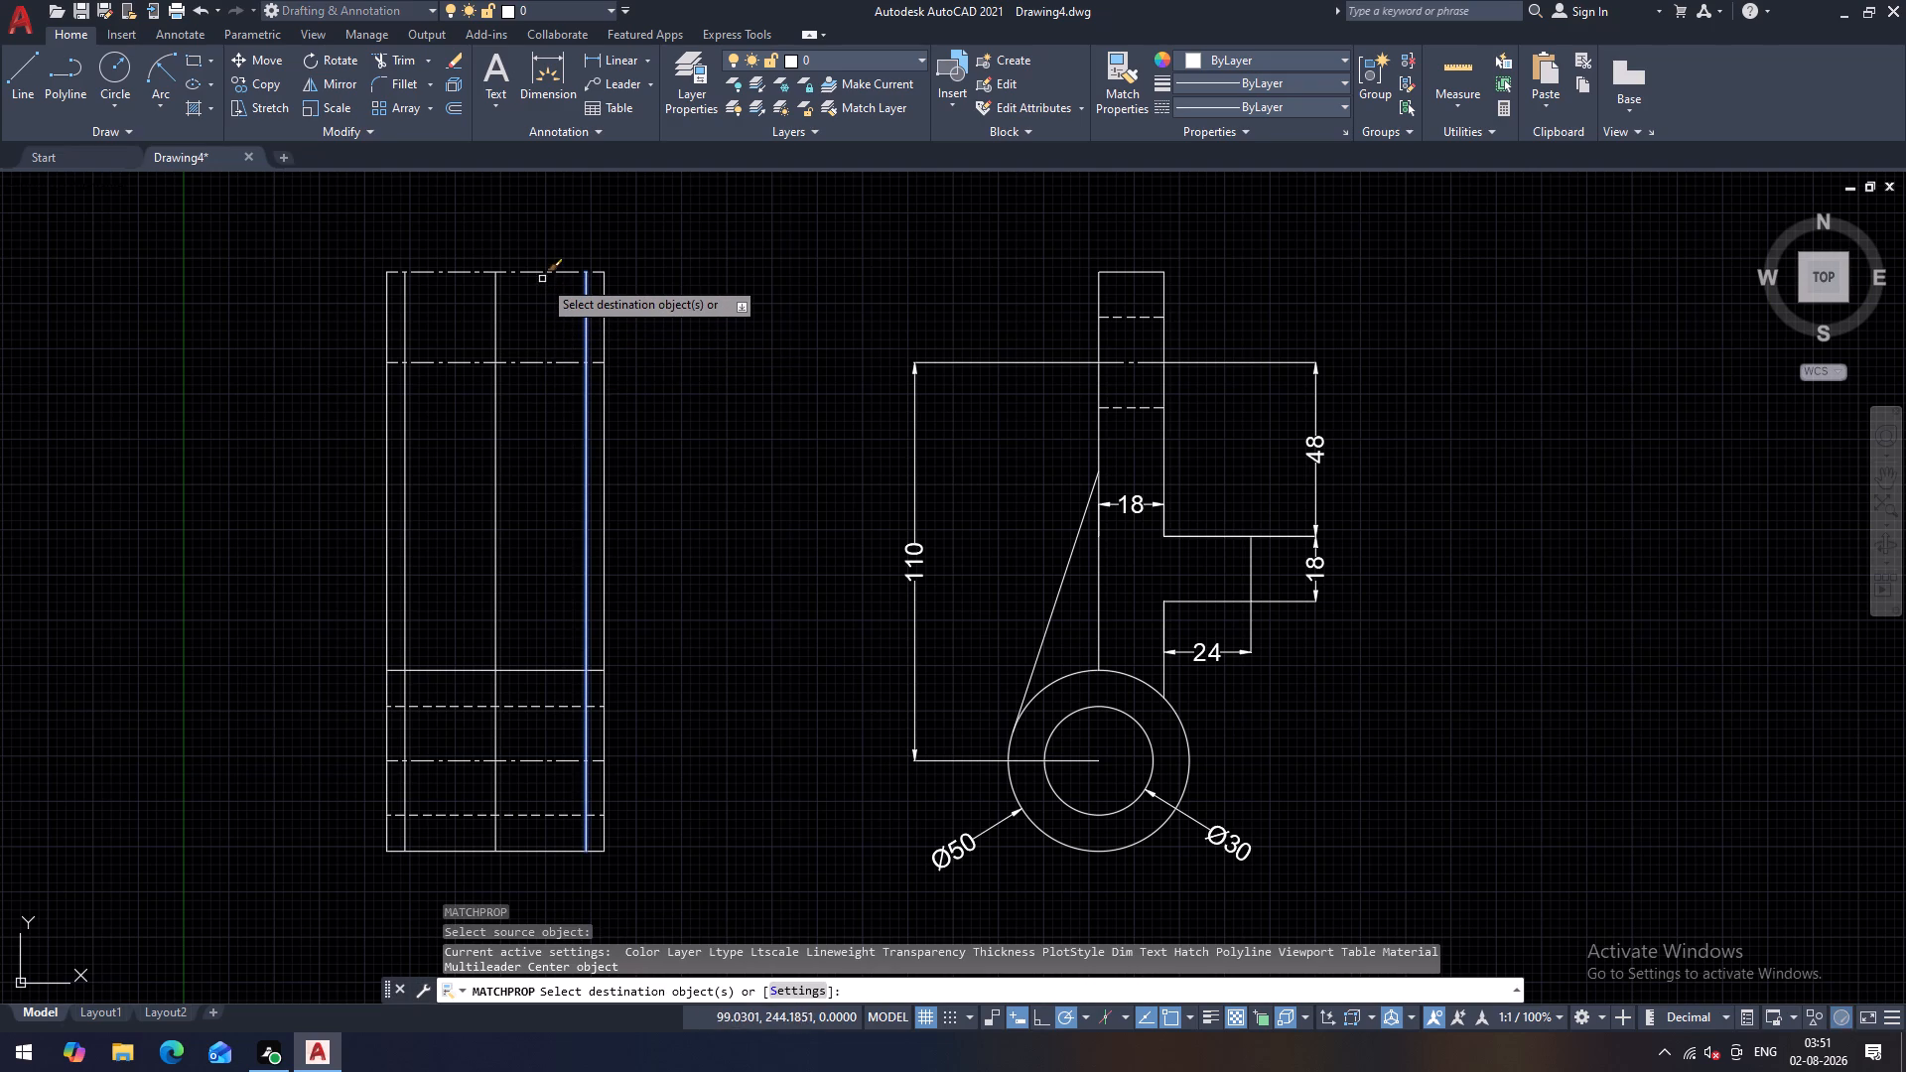
pyautogui.click(546, 272)
pyautogui.press('Escape')
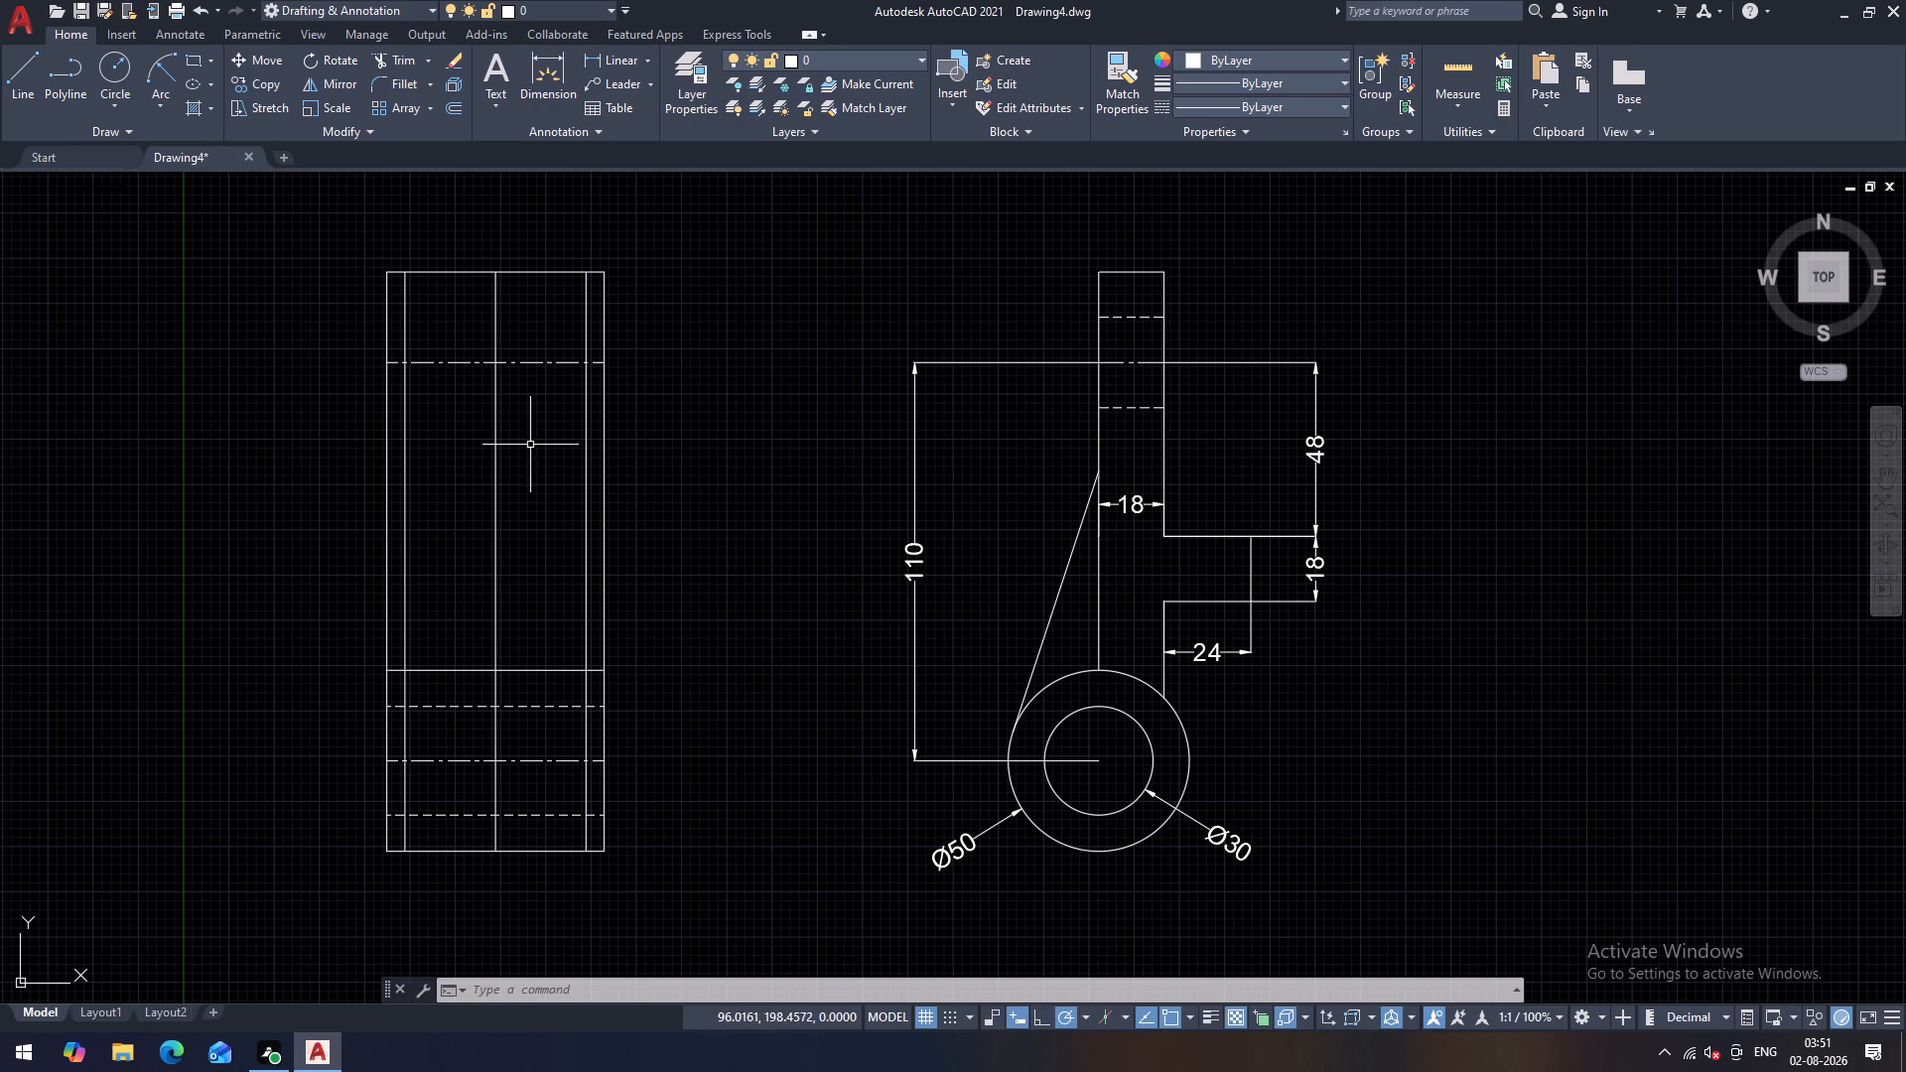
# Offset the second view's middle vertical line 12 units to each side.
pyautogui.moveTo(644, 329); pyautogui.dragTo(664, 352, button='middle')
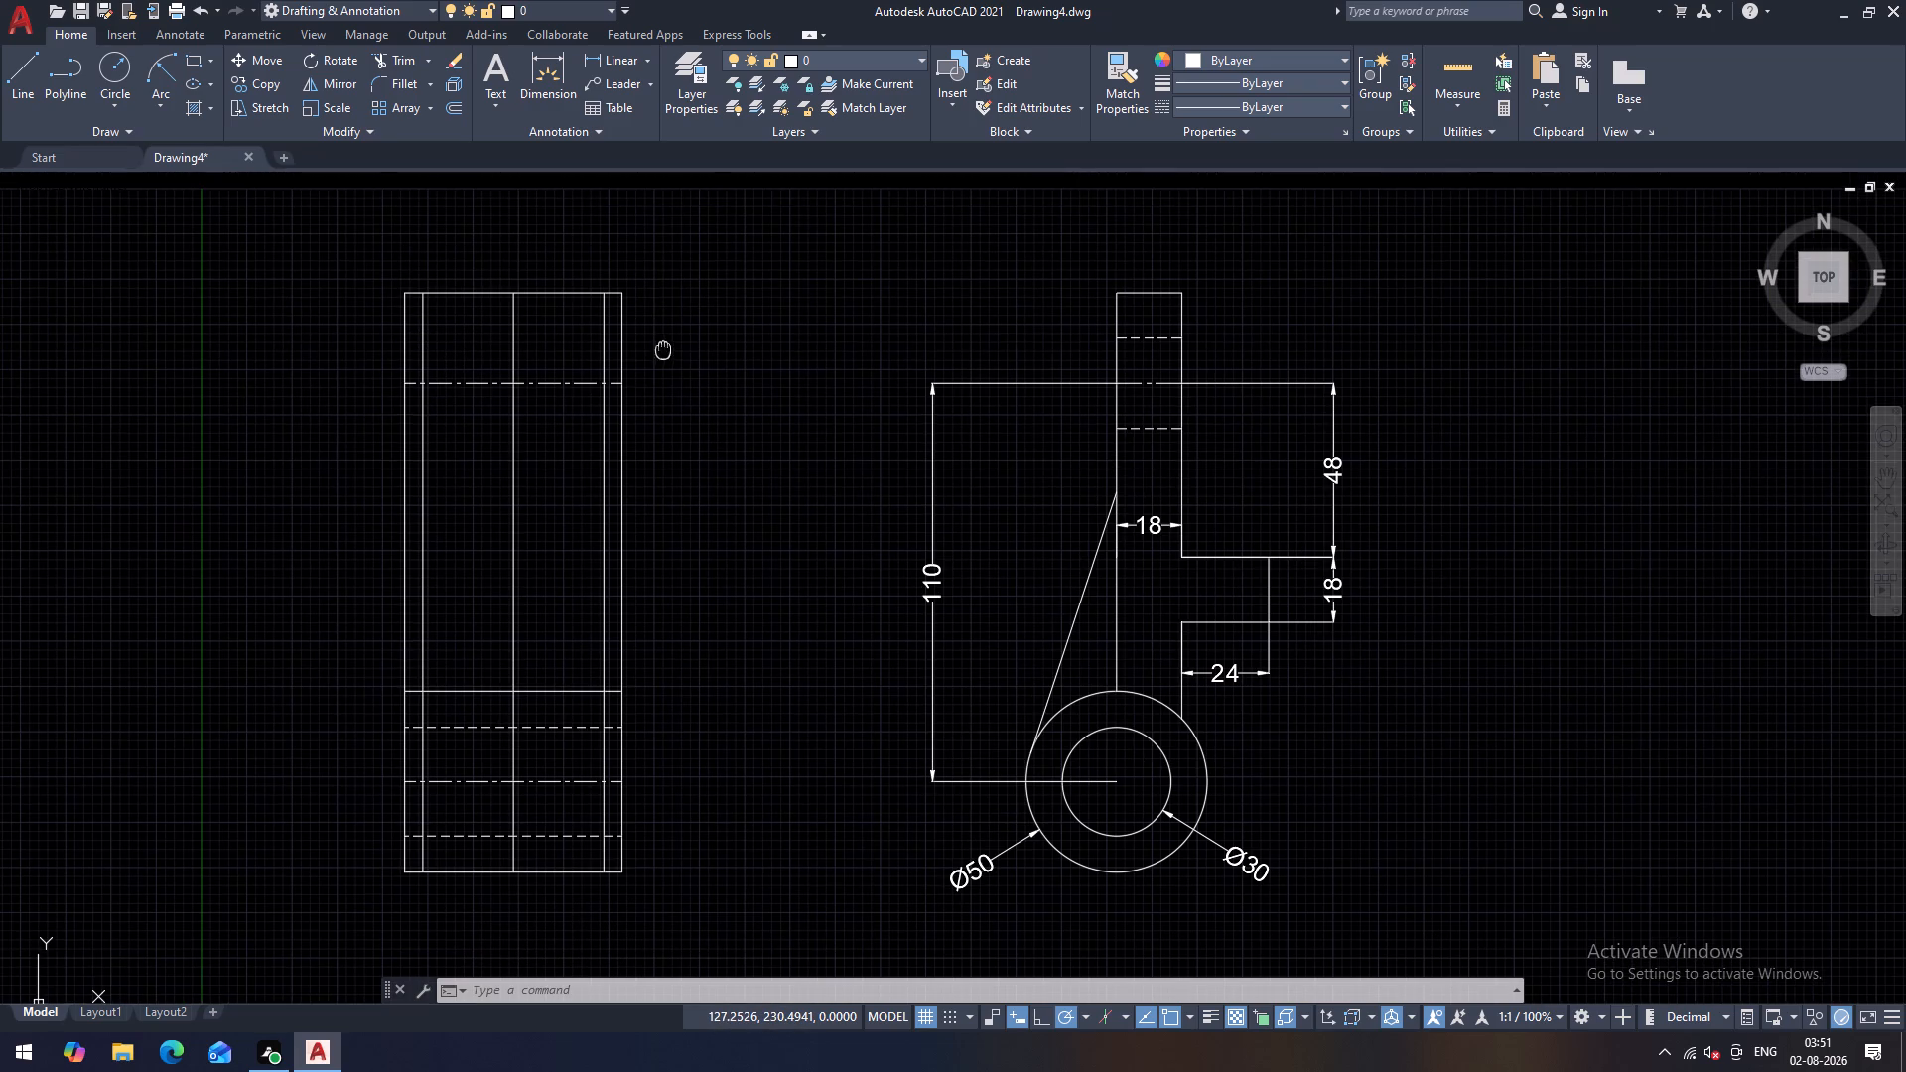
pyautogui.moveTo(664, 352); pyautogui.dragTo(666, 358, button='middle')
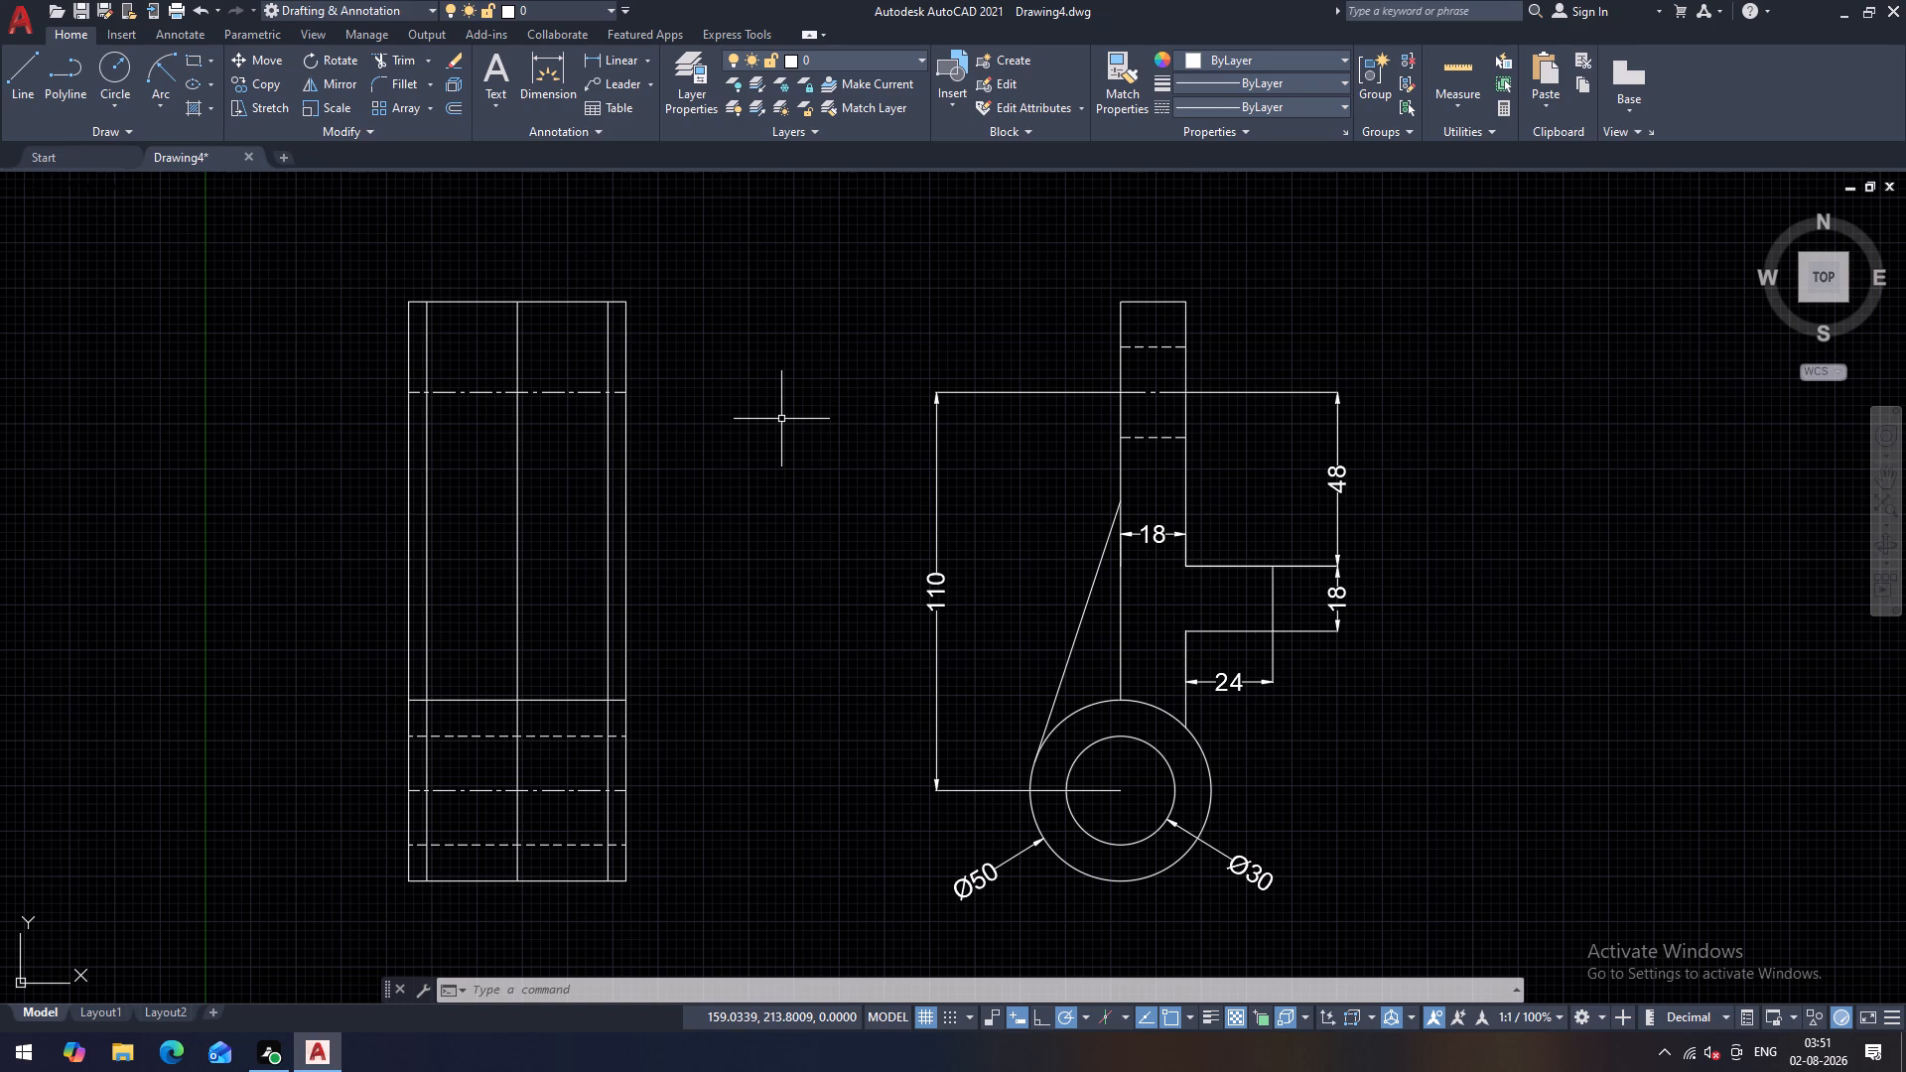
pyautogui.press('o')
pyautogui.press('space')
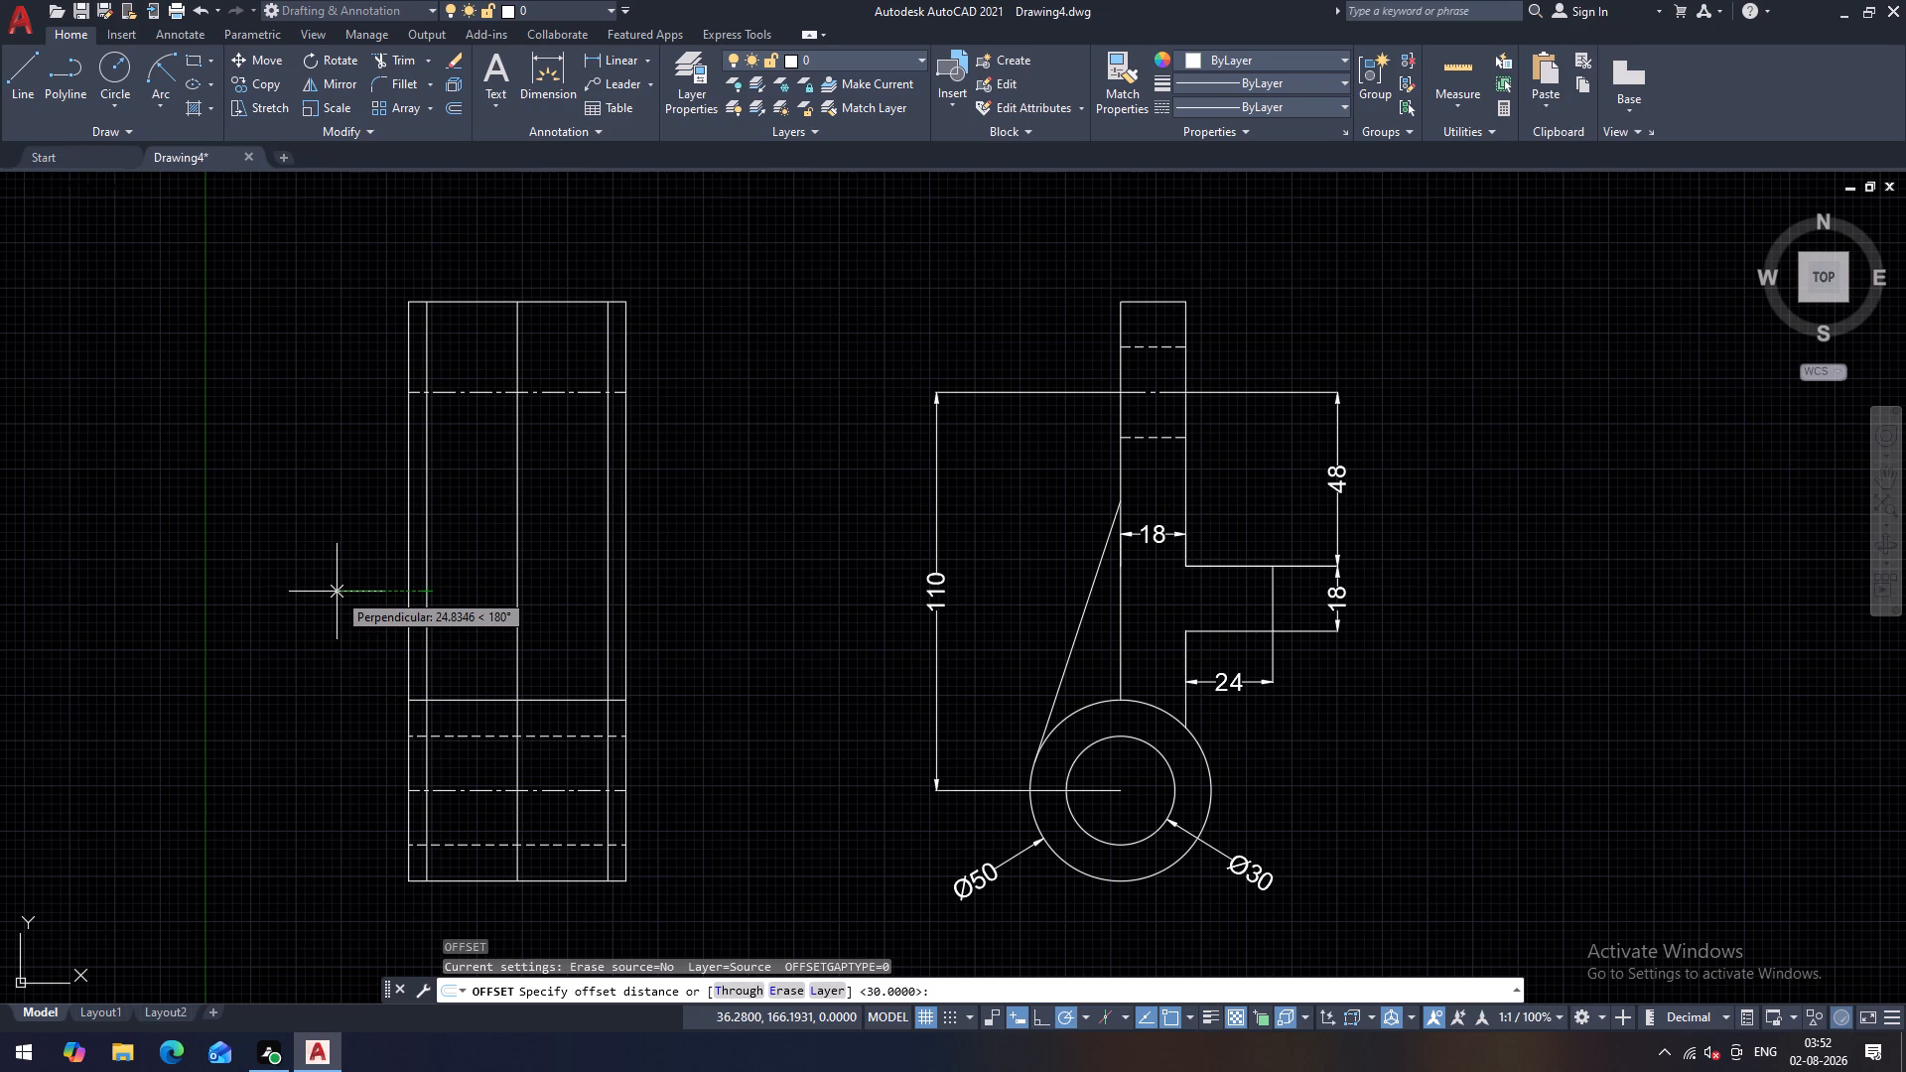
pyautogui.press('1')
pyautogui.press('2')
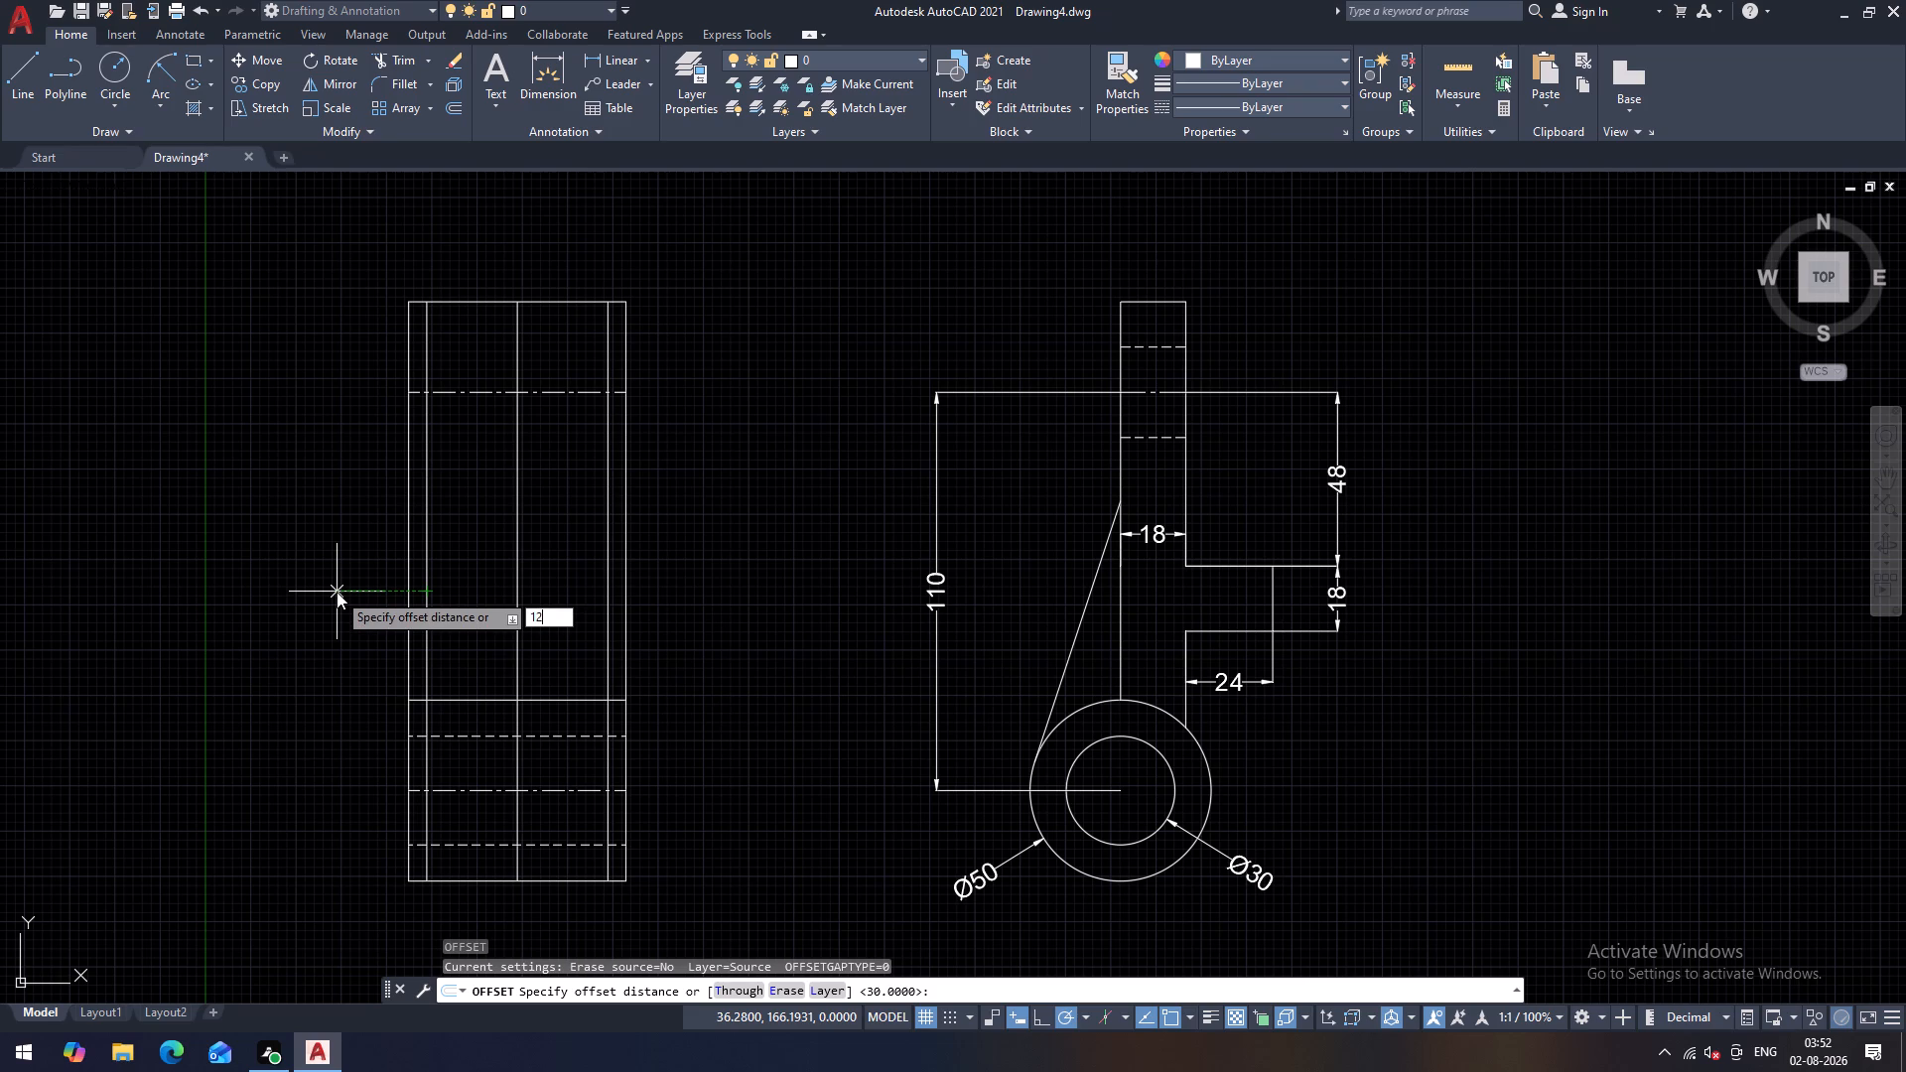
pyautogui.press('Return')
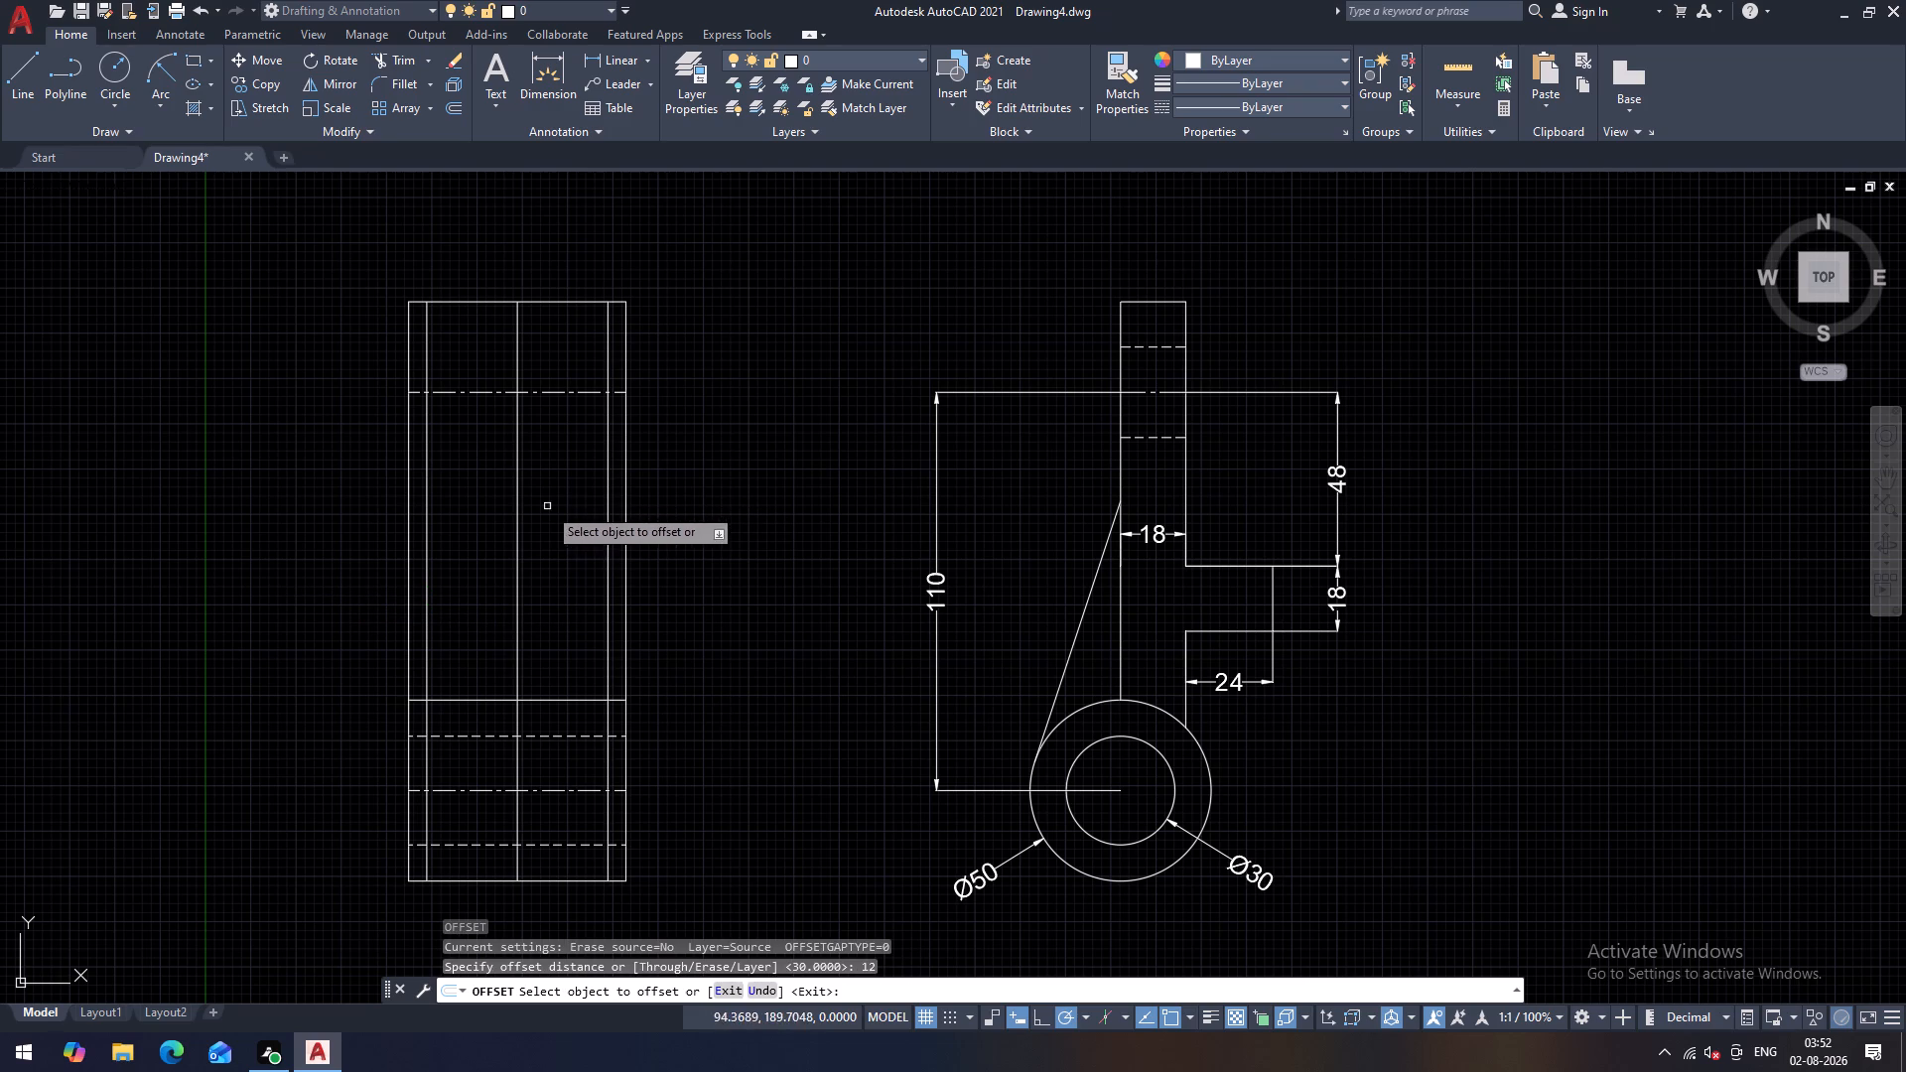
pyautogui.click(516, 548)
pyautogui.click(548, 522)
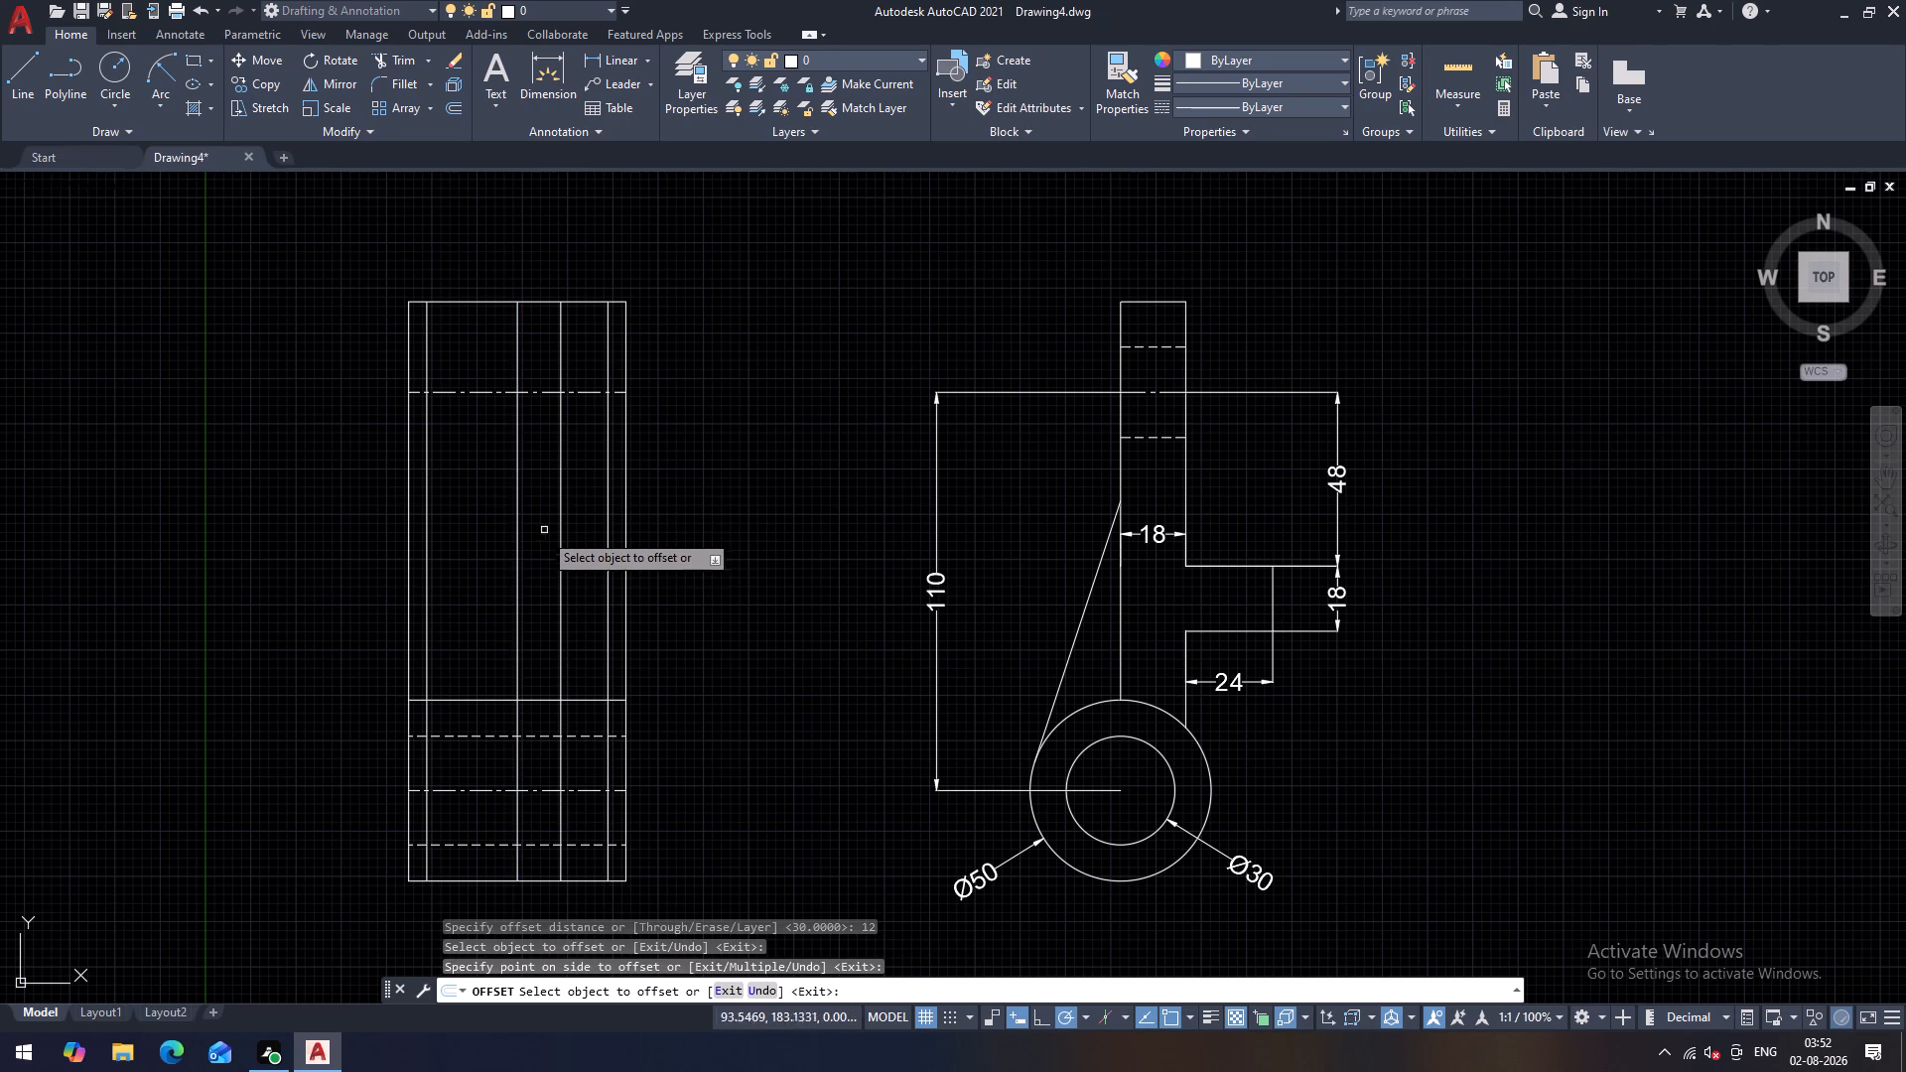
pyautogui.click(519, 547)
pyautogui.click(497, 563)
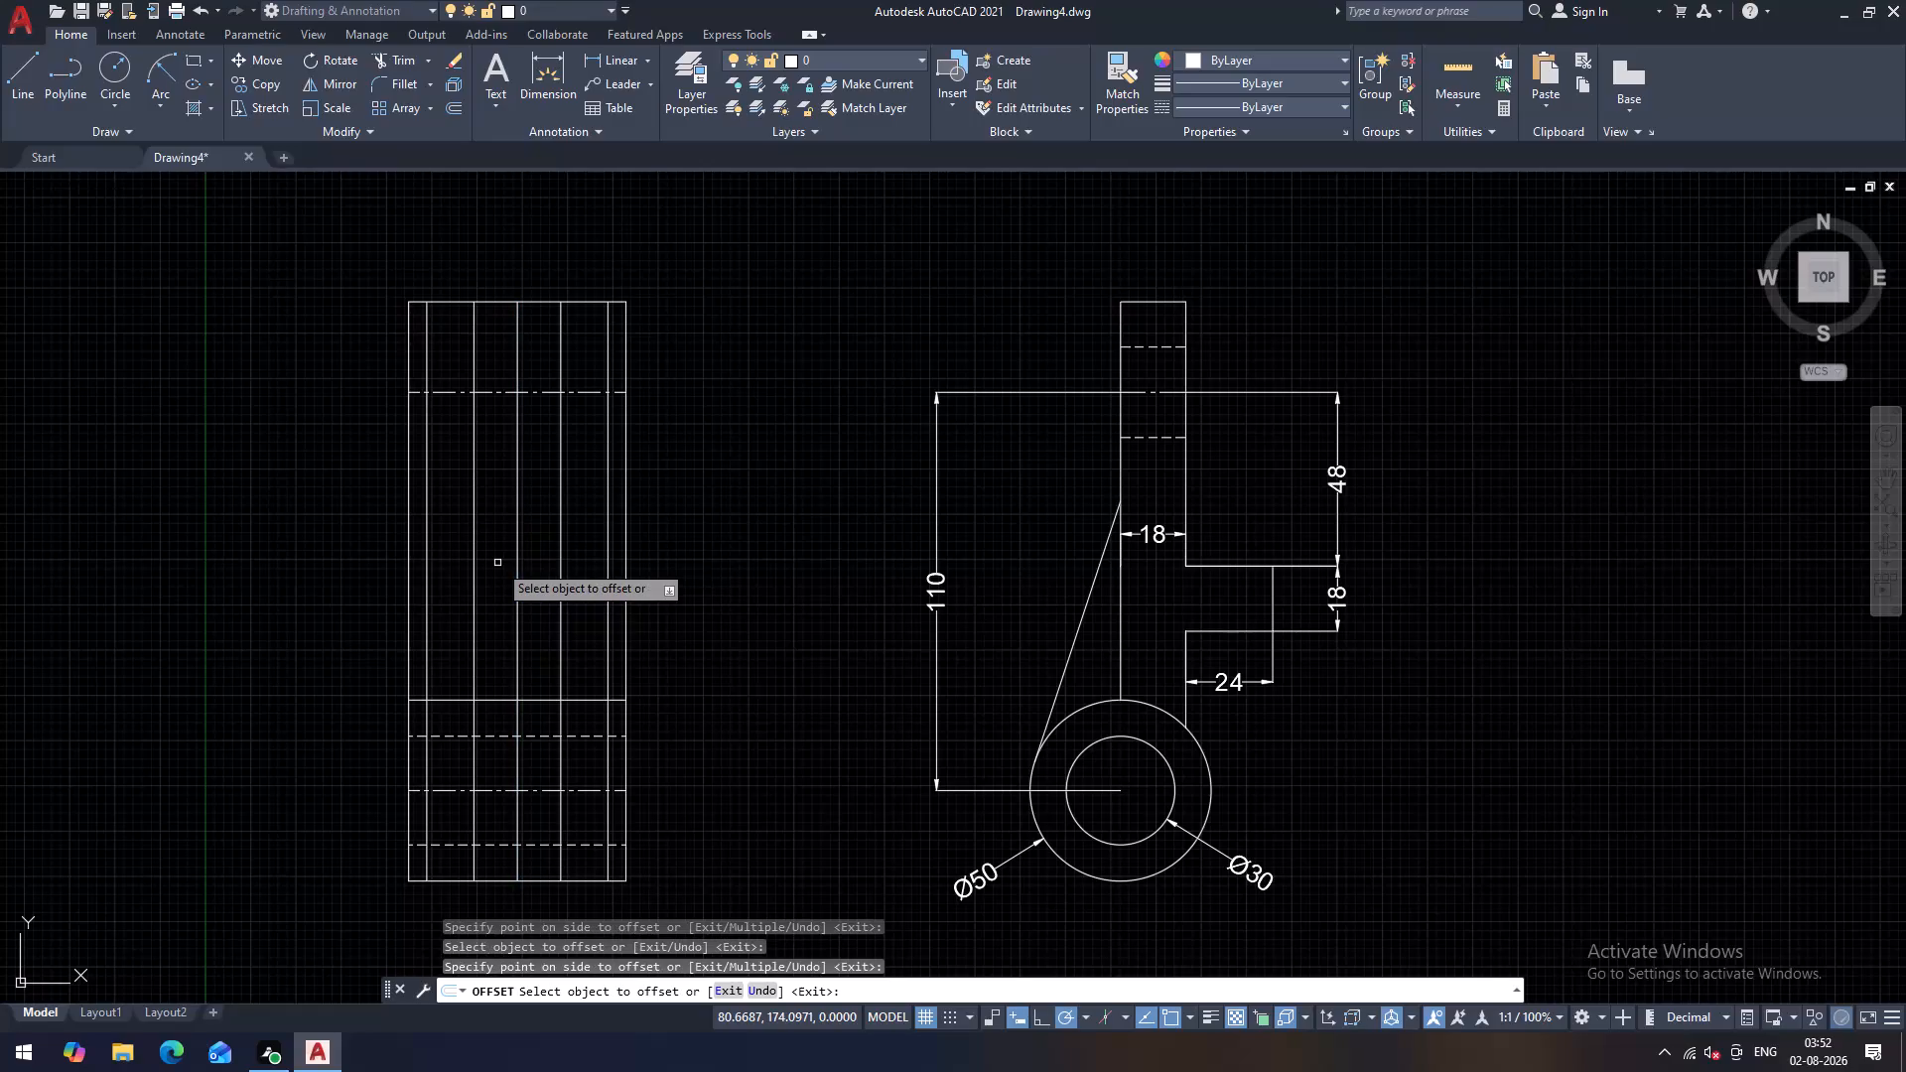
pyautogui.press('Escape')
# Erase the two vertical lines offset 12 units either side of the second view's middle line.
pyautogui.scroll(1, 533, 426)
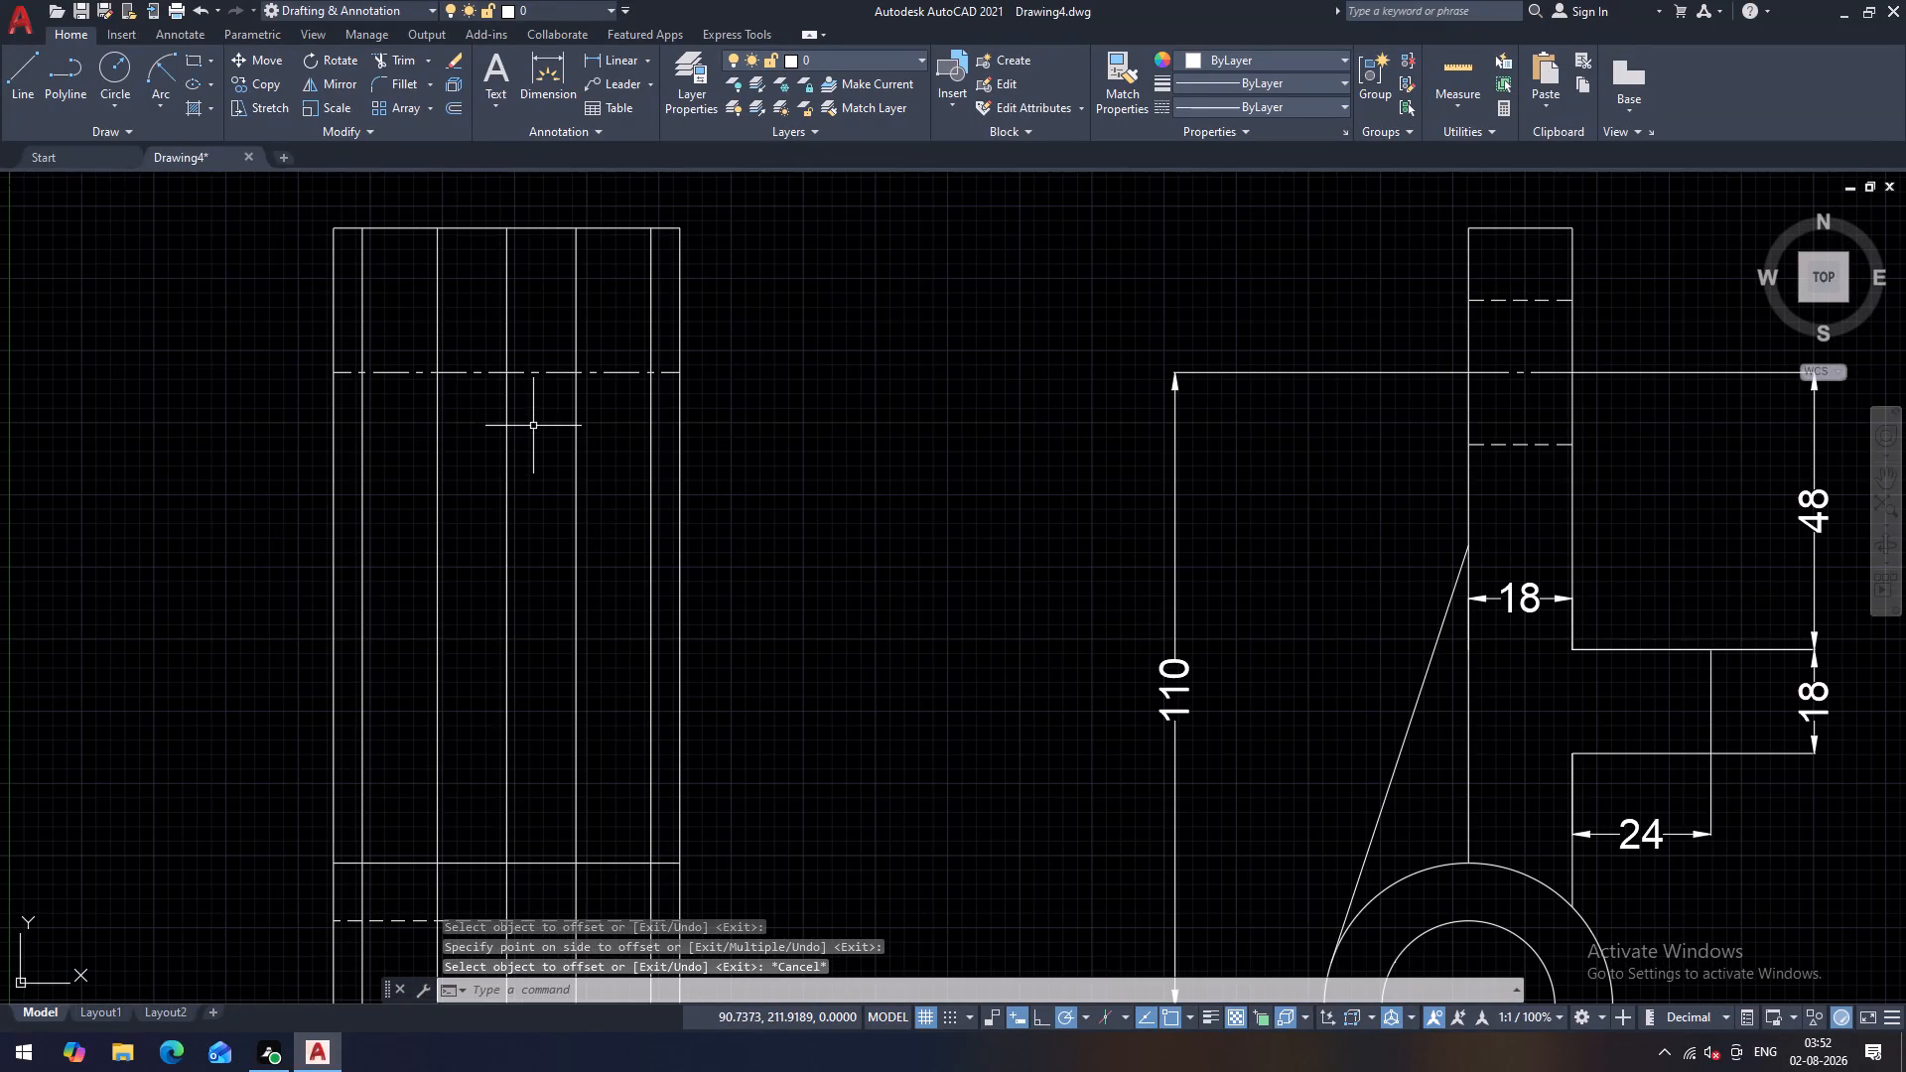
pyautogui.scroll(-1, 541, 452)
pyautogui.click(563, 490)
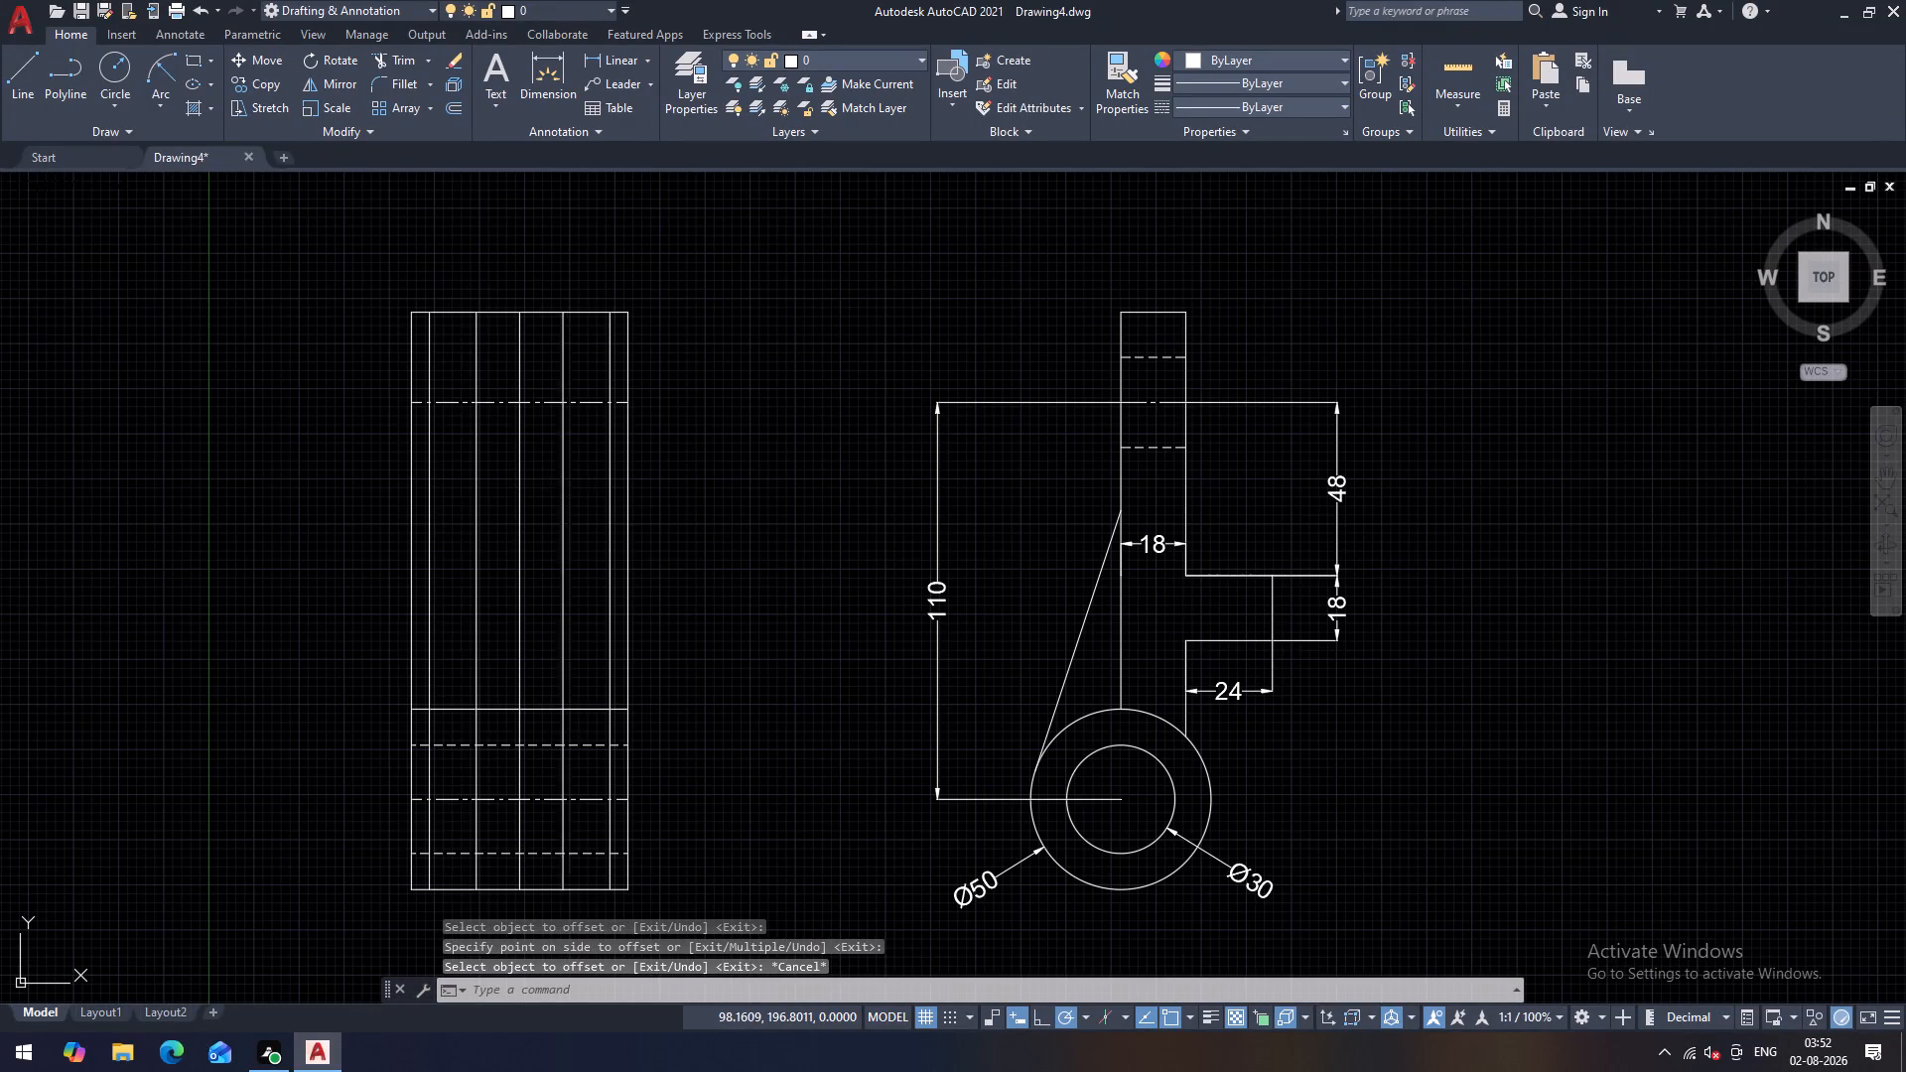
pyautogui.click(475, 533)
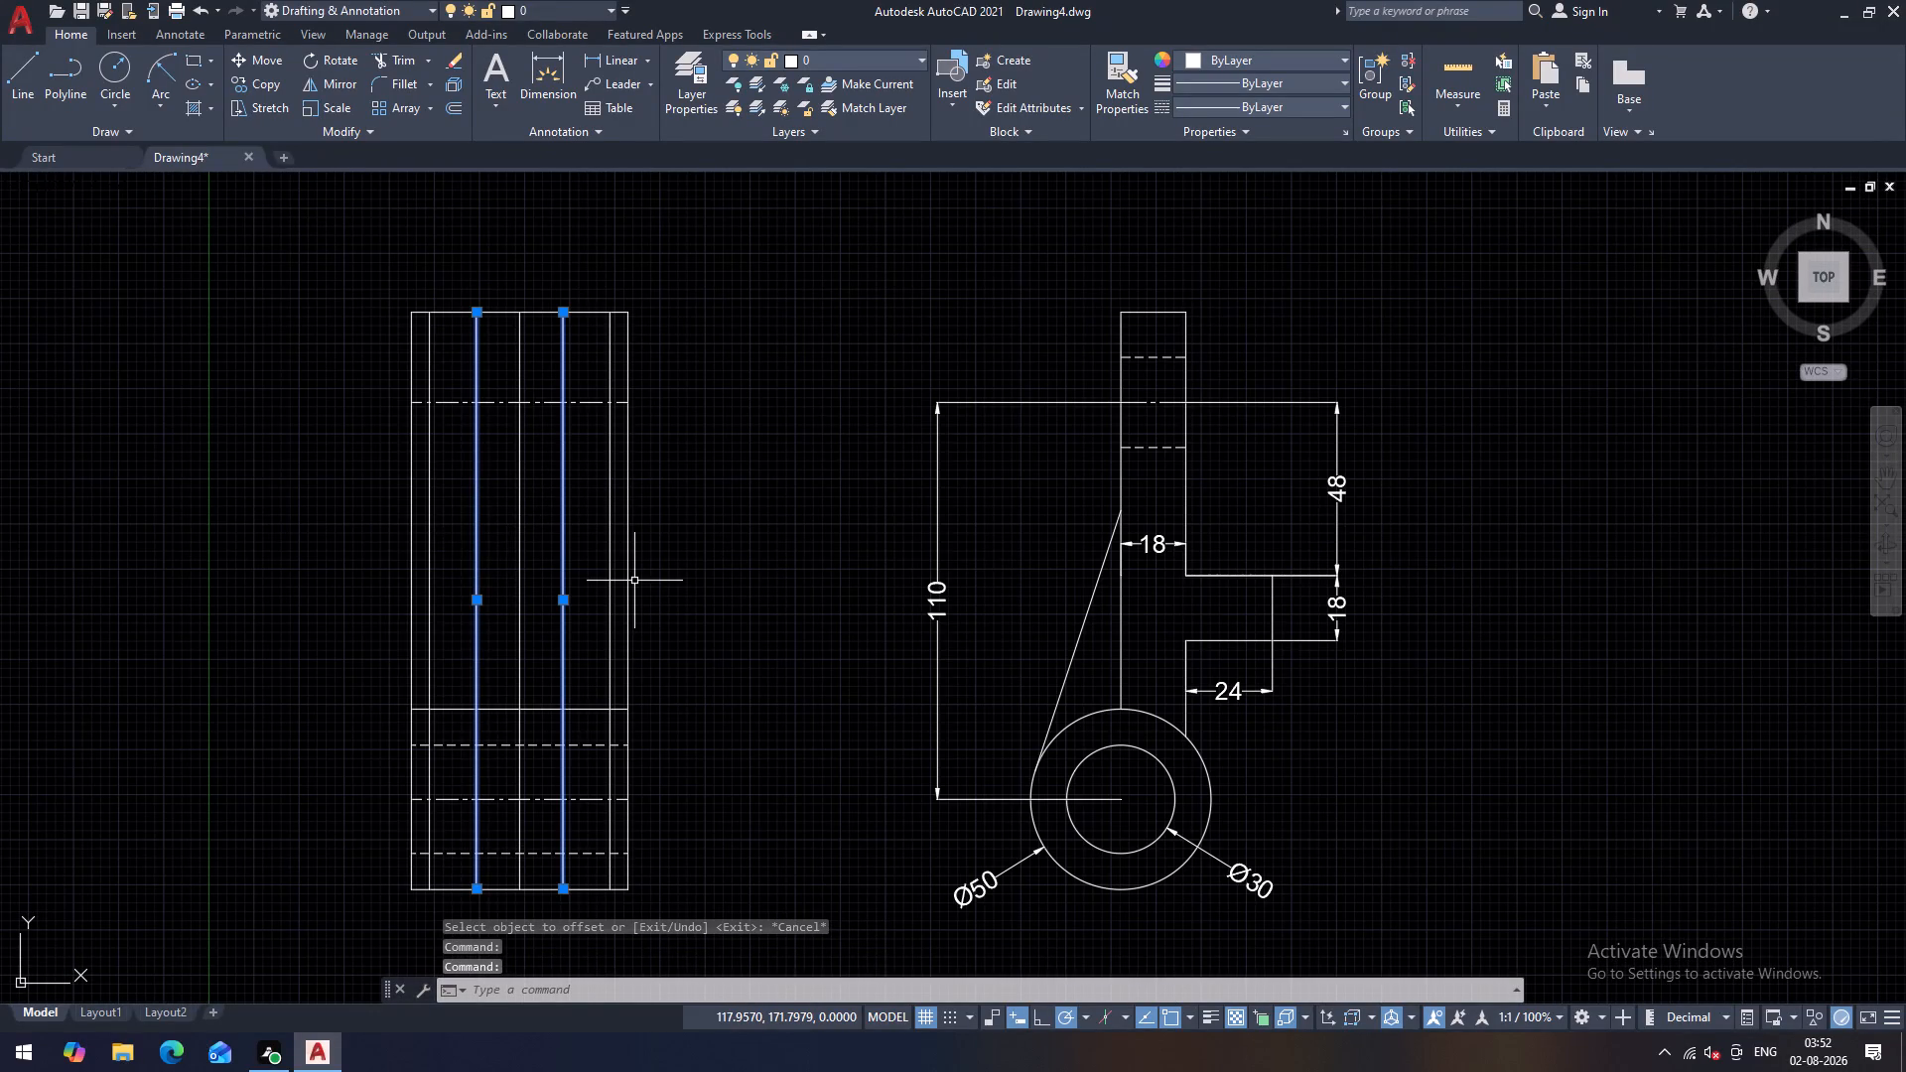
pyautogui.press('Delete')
# Offset the second view's middle vertical line 6 units to each side.
pyautogui.write('o')
pyautogui.press('space')
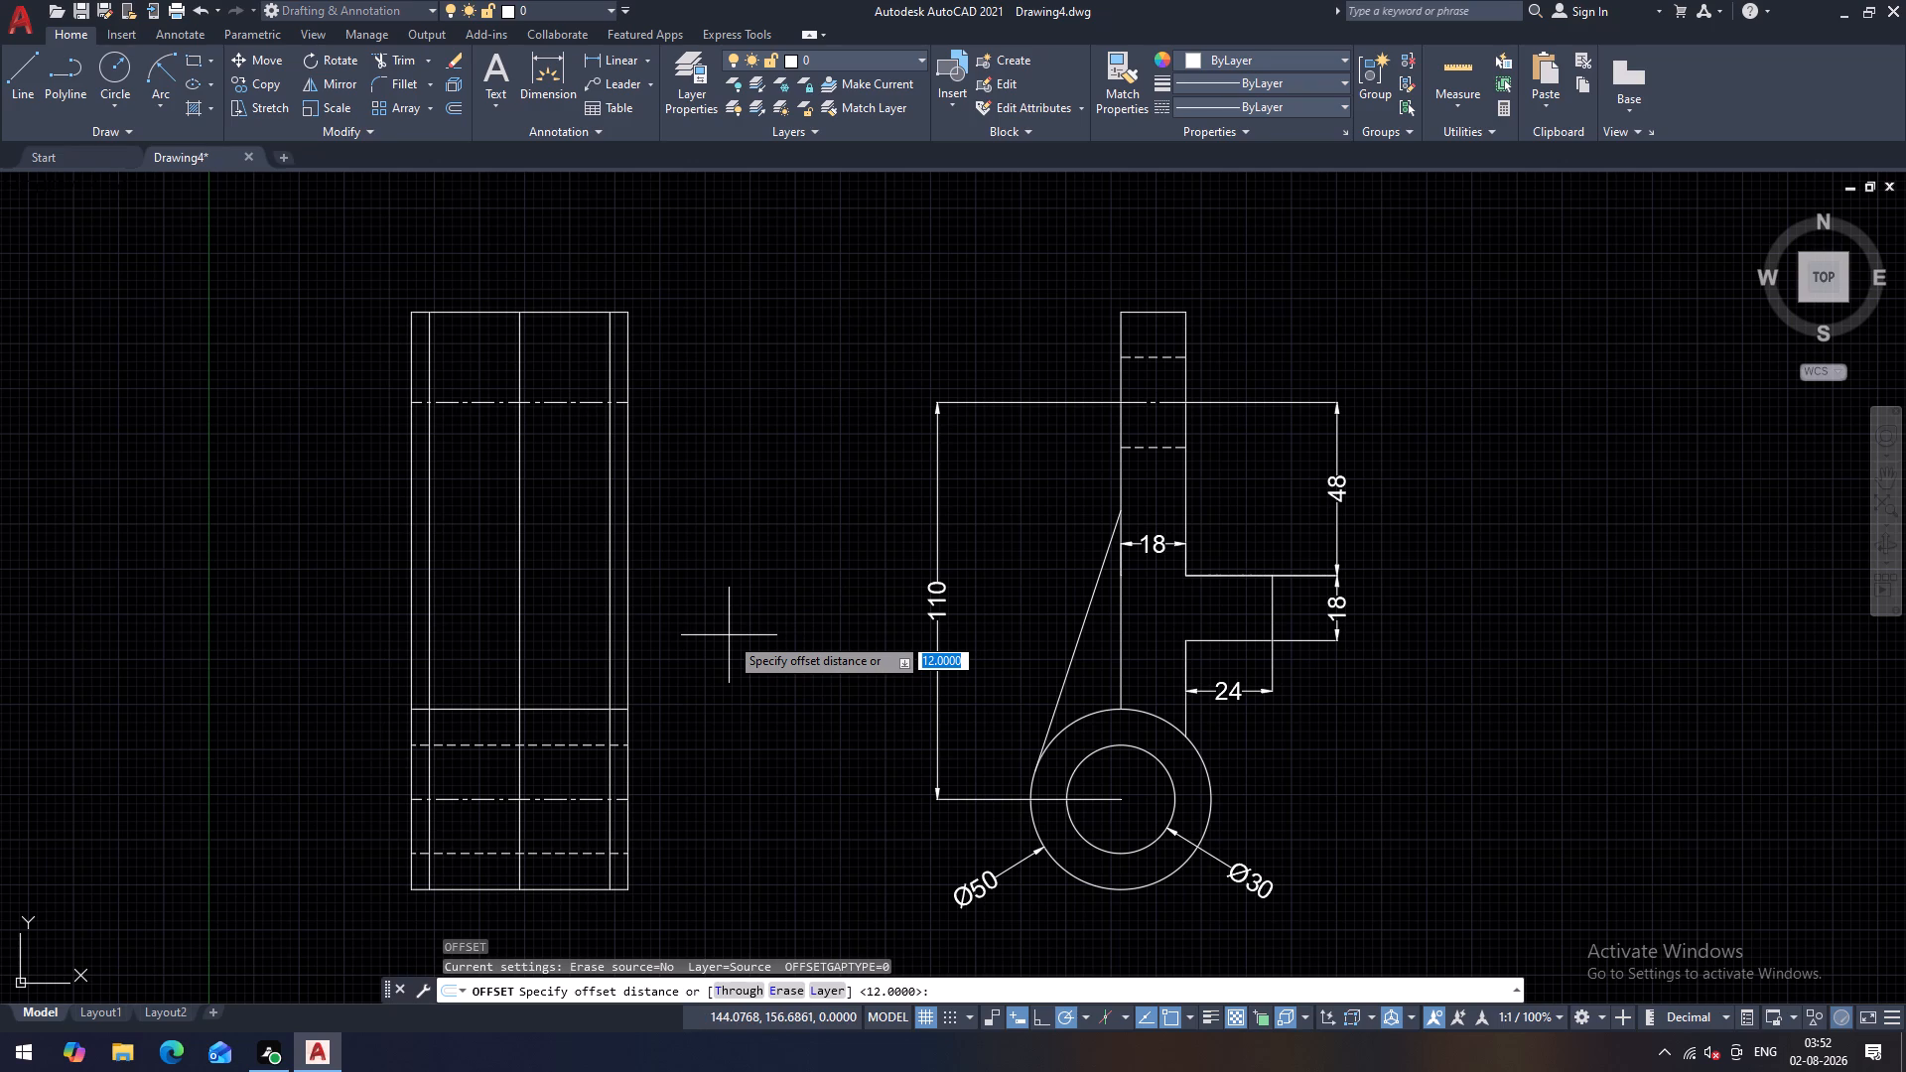
pyautogui.press('6')
pyautogui.press('Return')
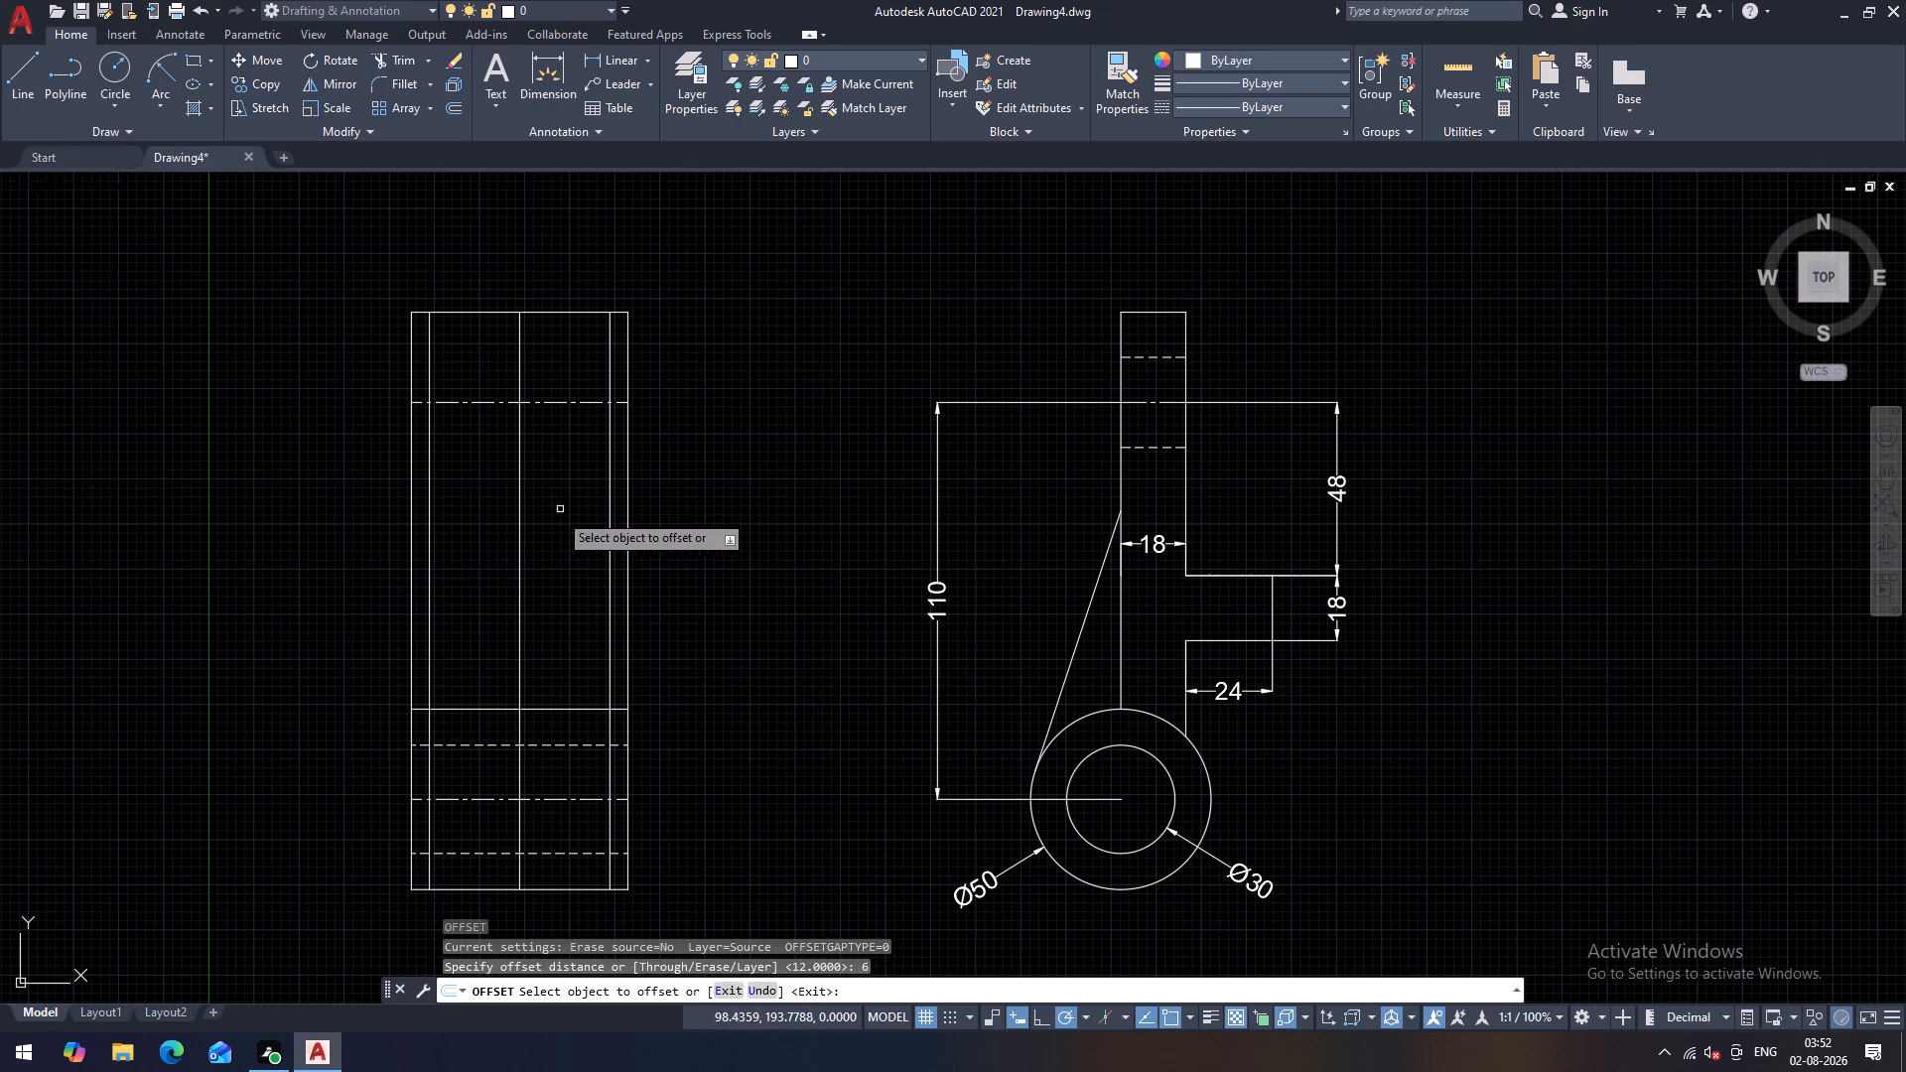
pyautogui.click(521, 540)
pyautogui.click(547, 545)
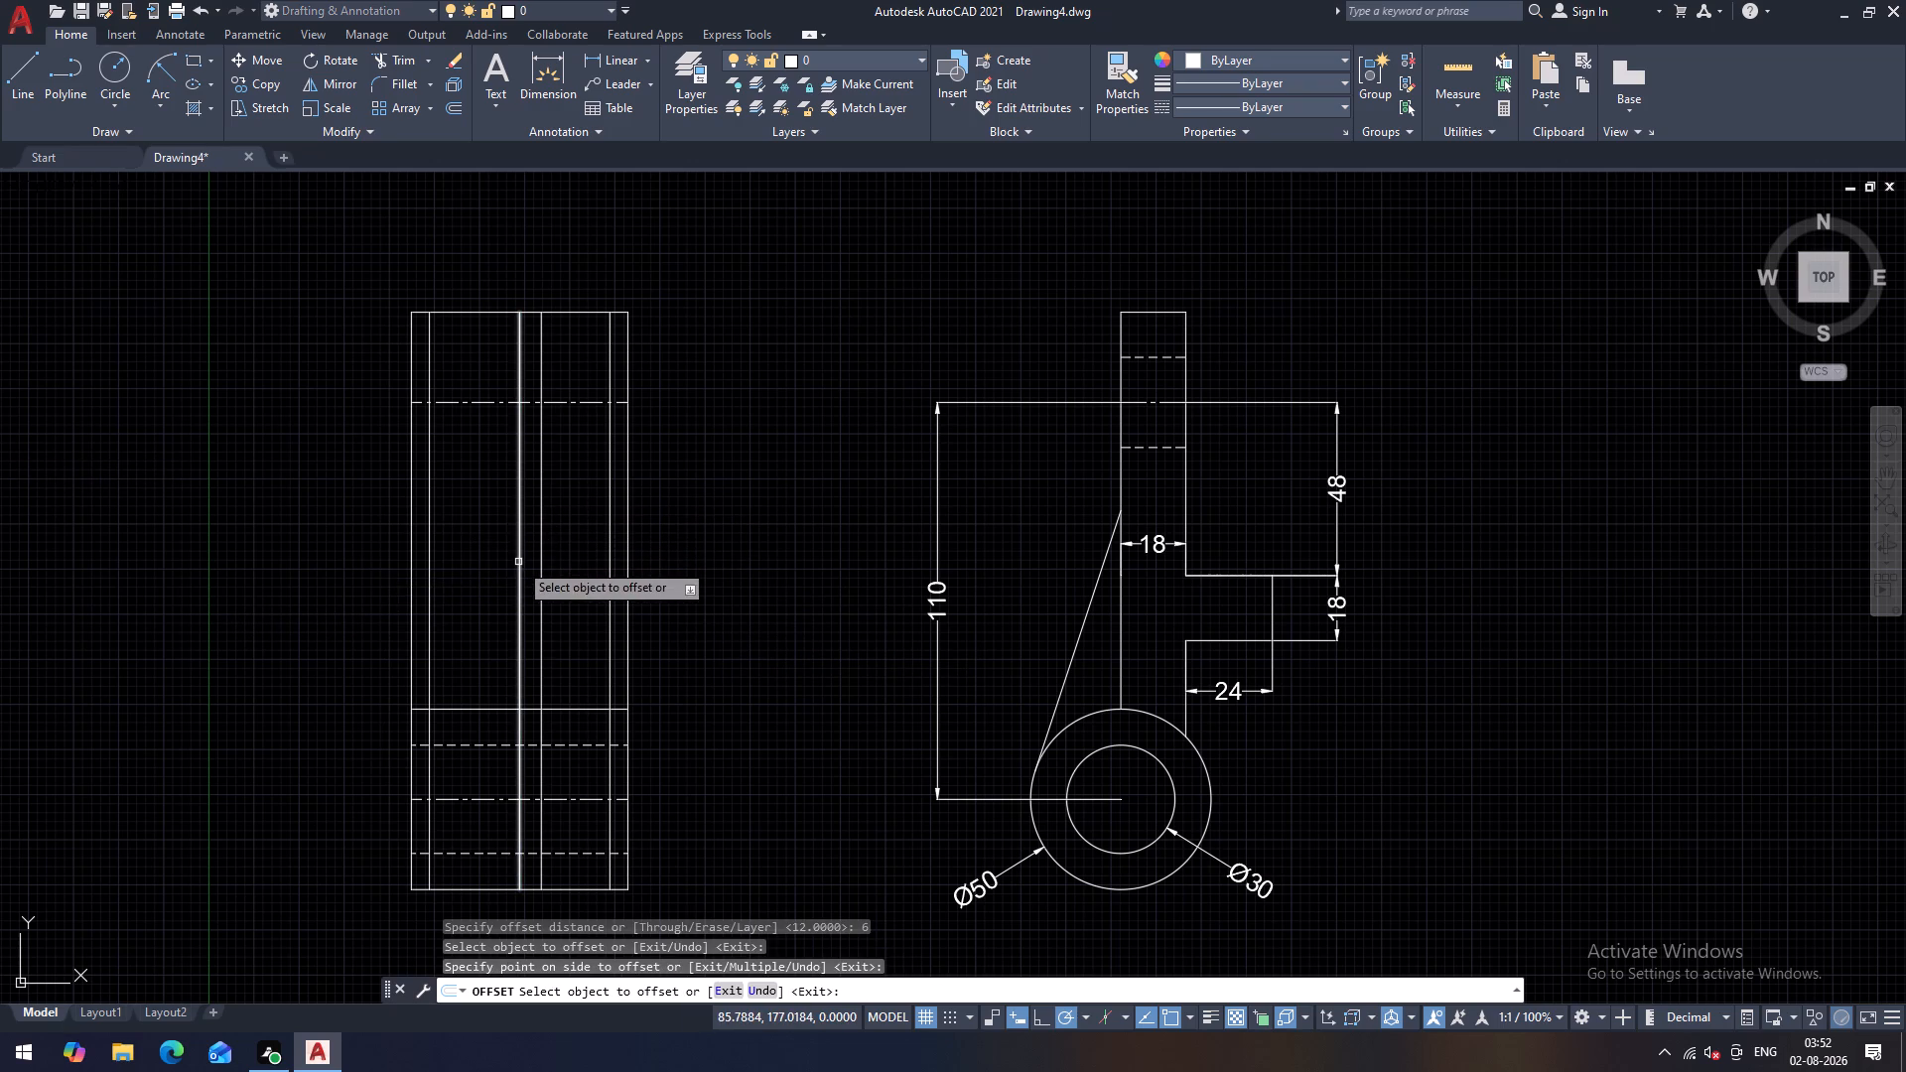
pyautogui.click(518, 562)
pyautogui.click(493, 575)
pyautogui.press('Escape')
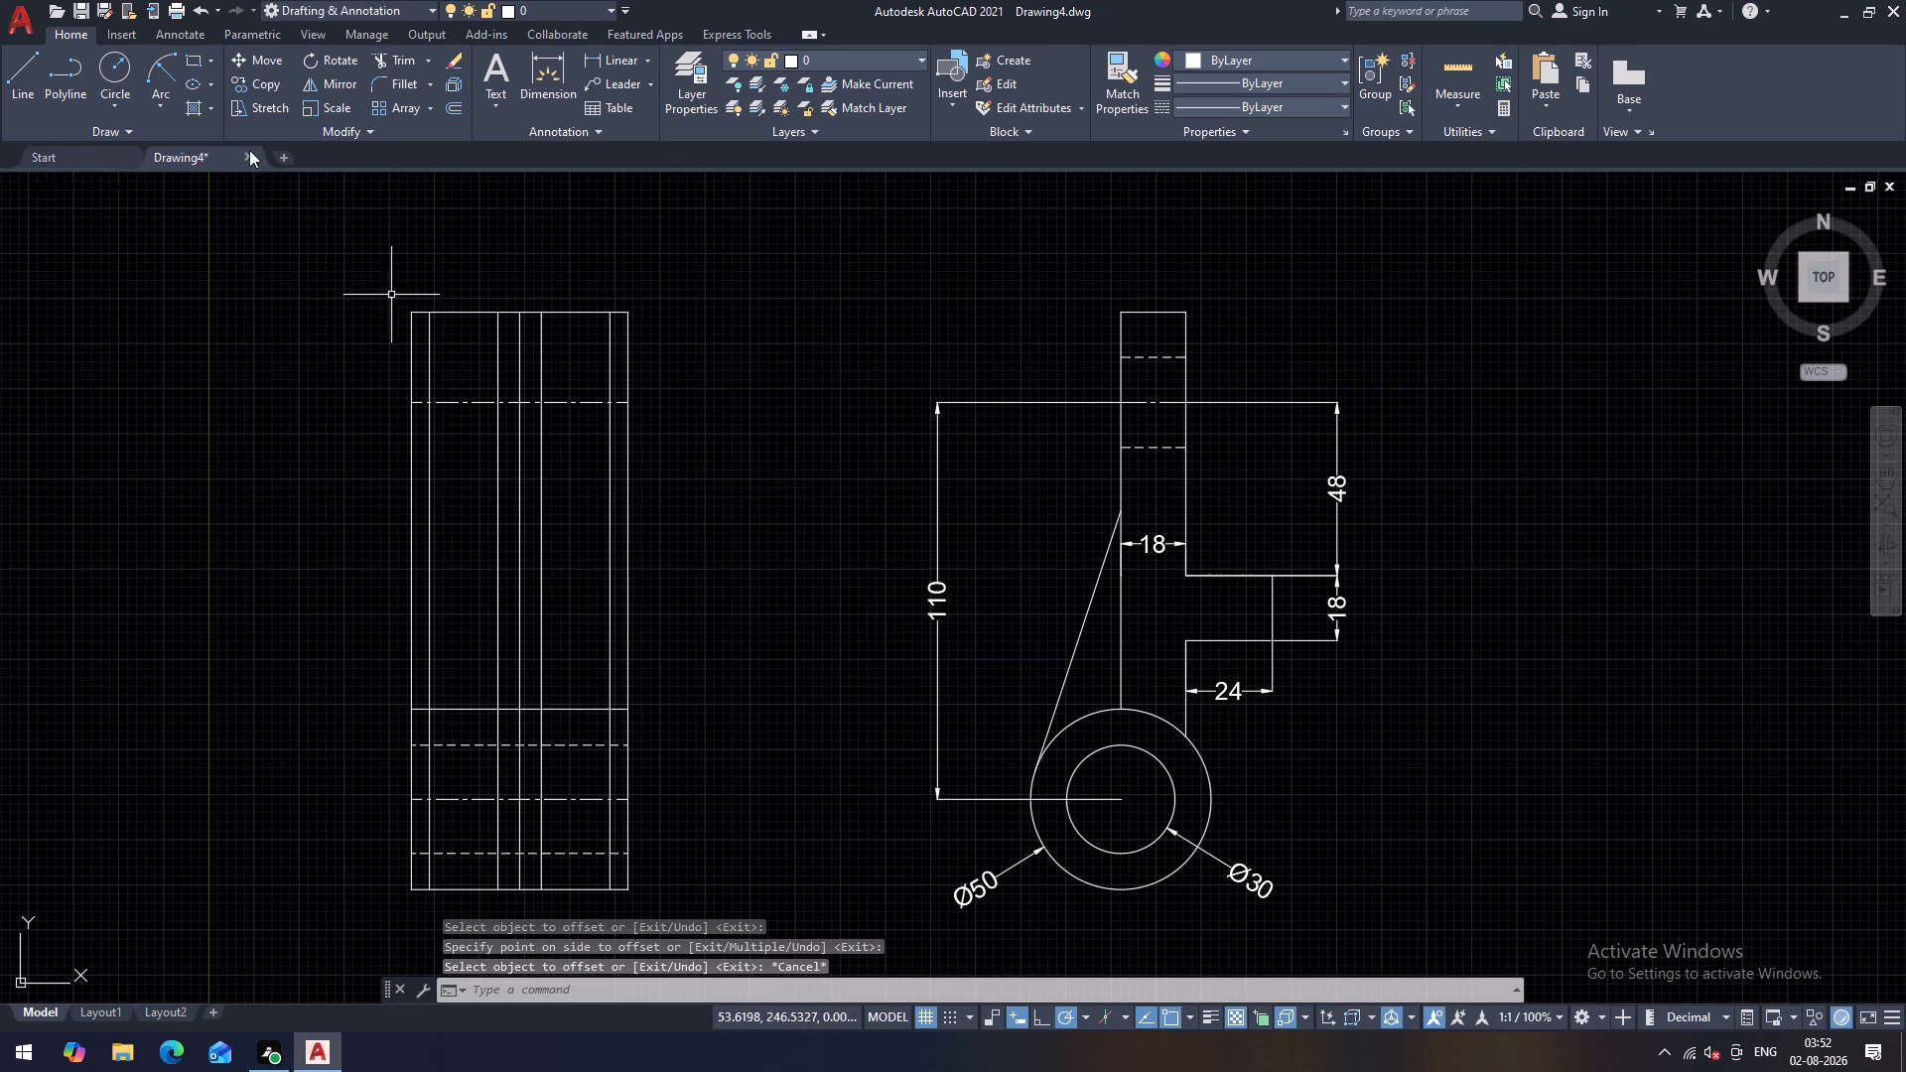
# Draw a circle of radius 12.5 centred where the second view's middle vertical line crosses its upper dash-dot centreline.
pyautogui.click(122, 67)
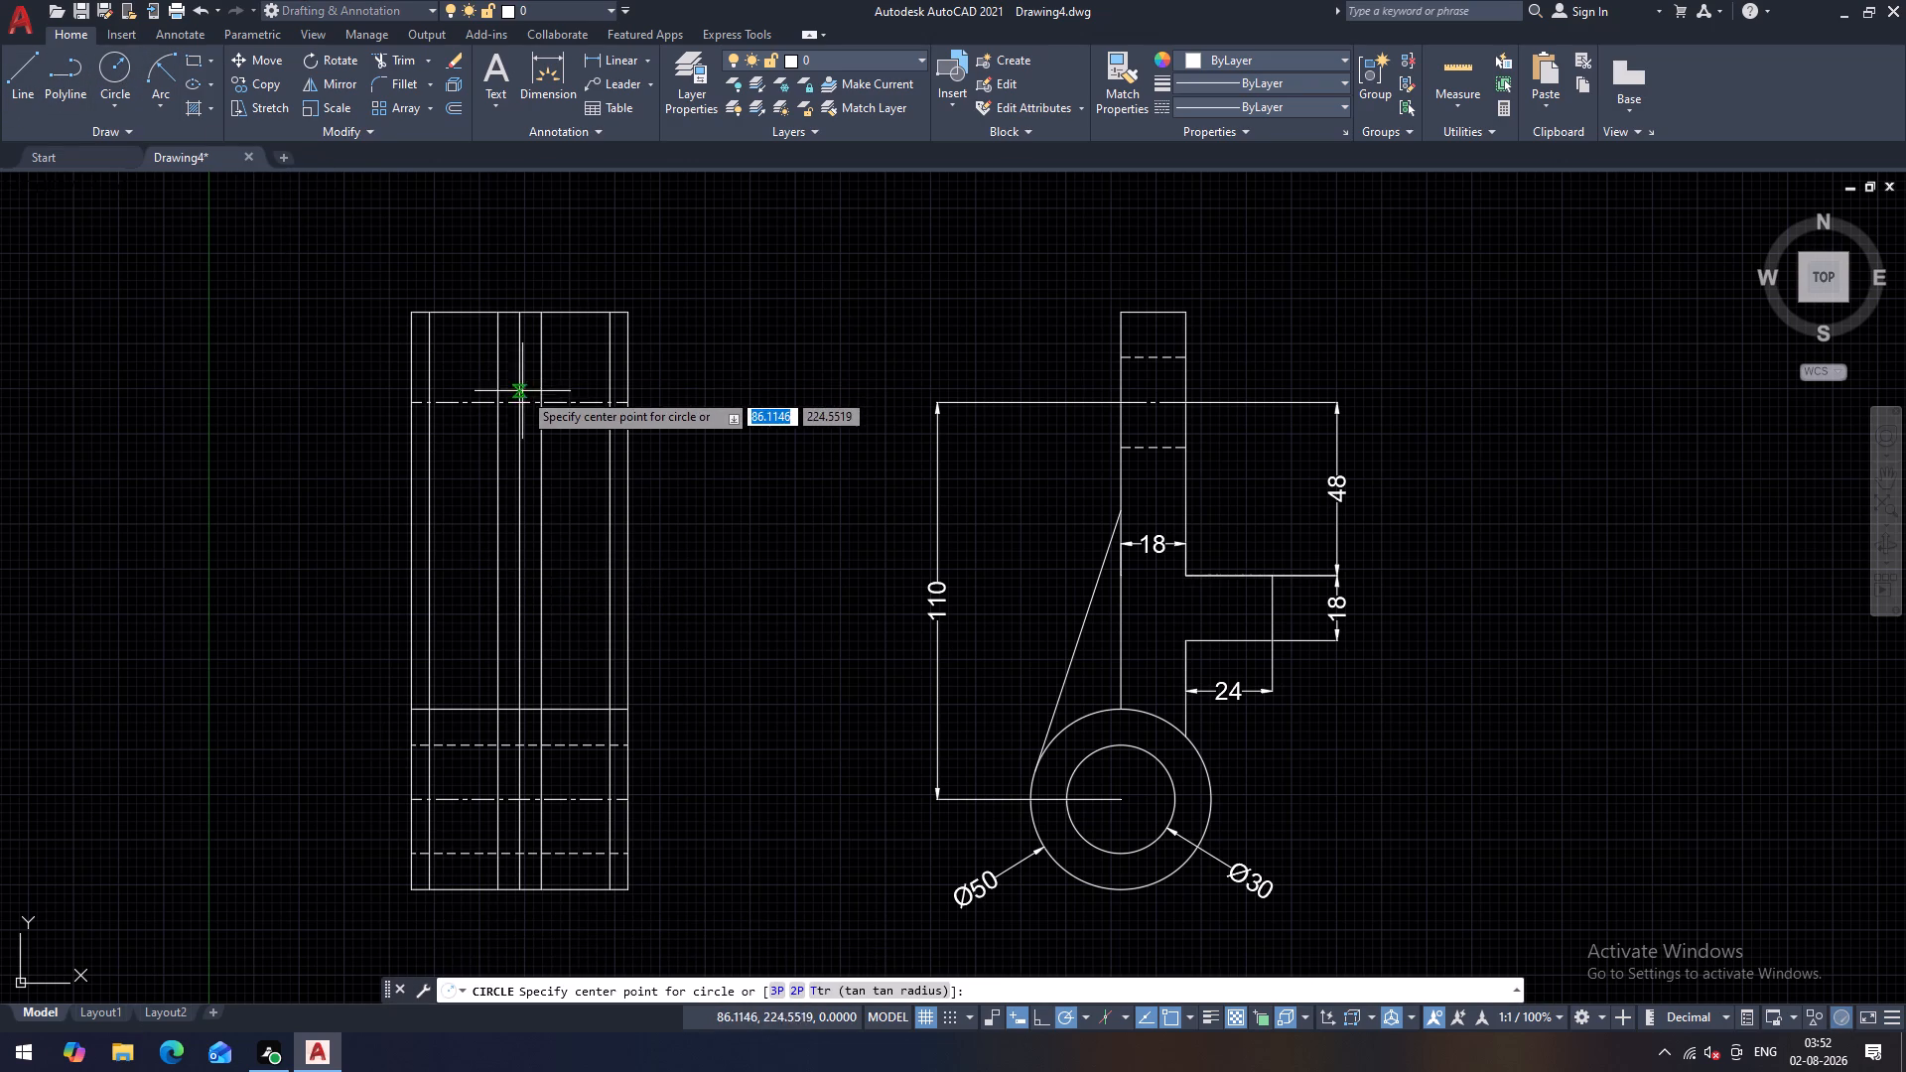
pyautogui.click(519, 398)
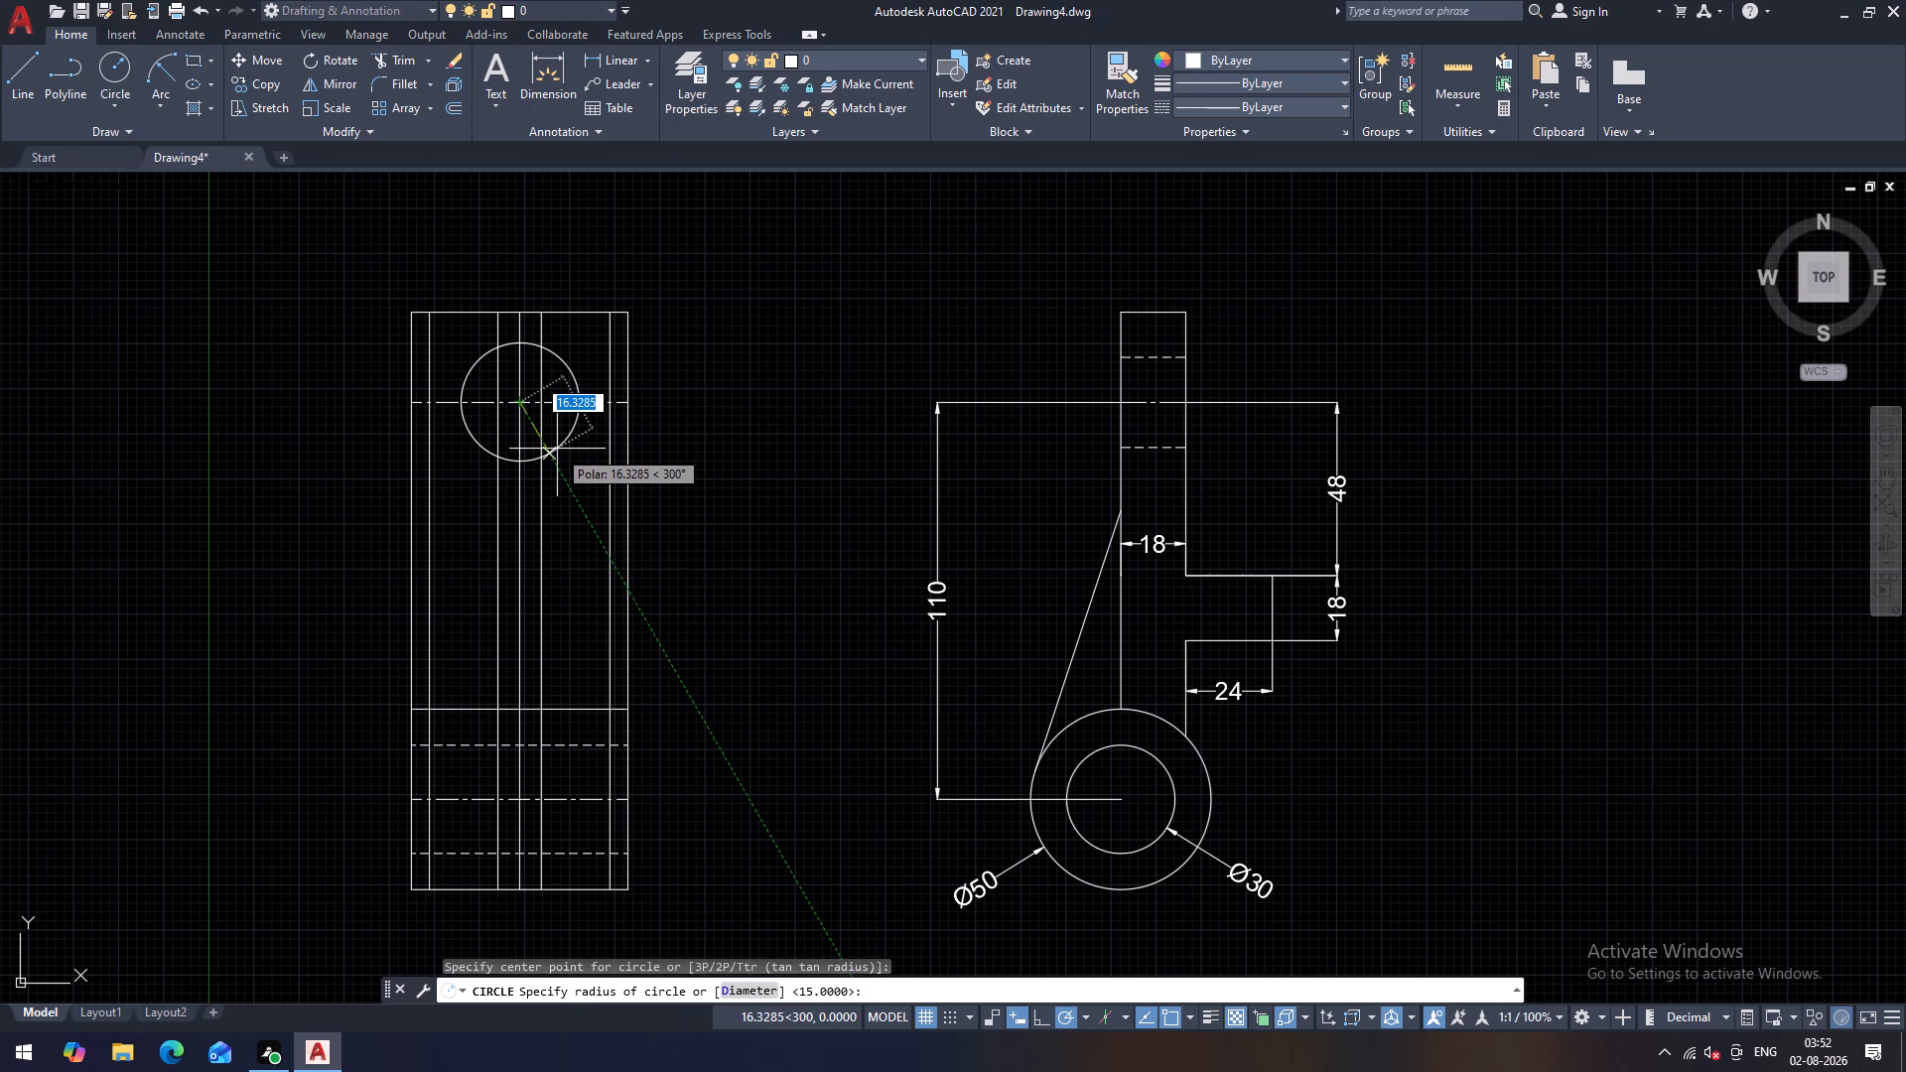
pyautogui.write('12.5')
pyautogui.press('Return')
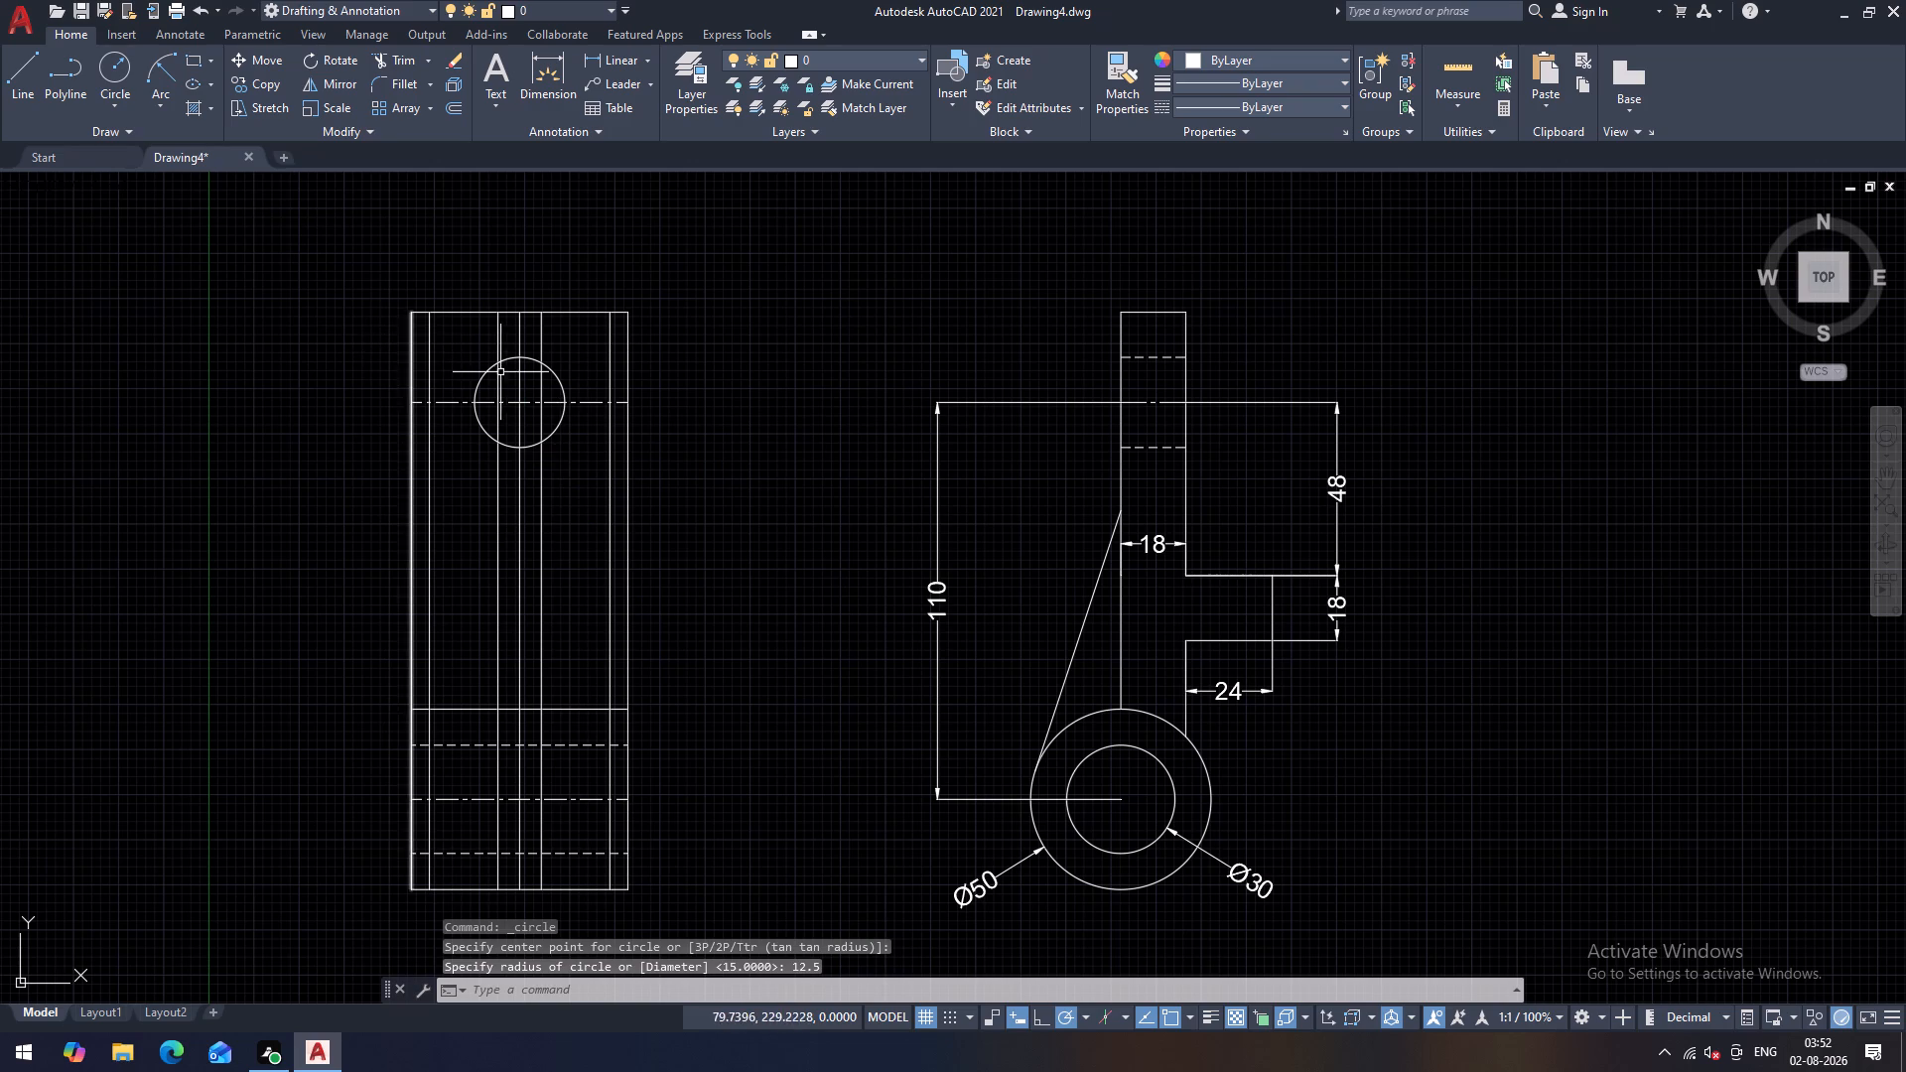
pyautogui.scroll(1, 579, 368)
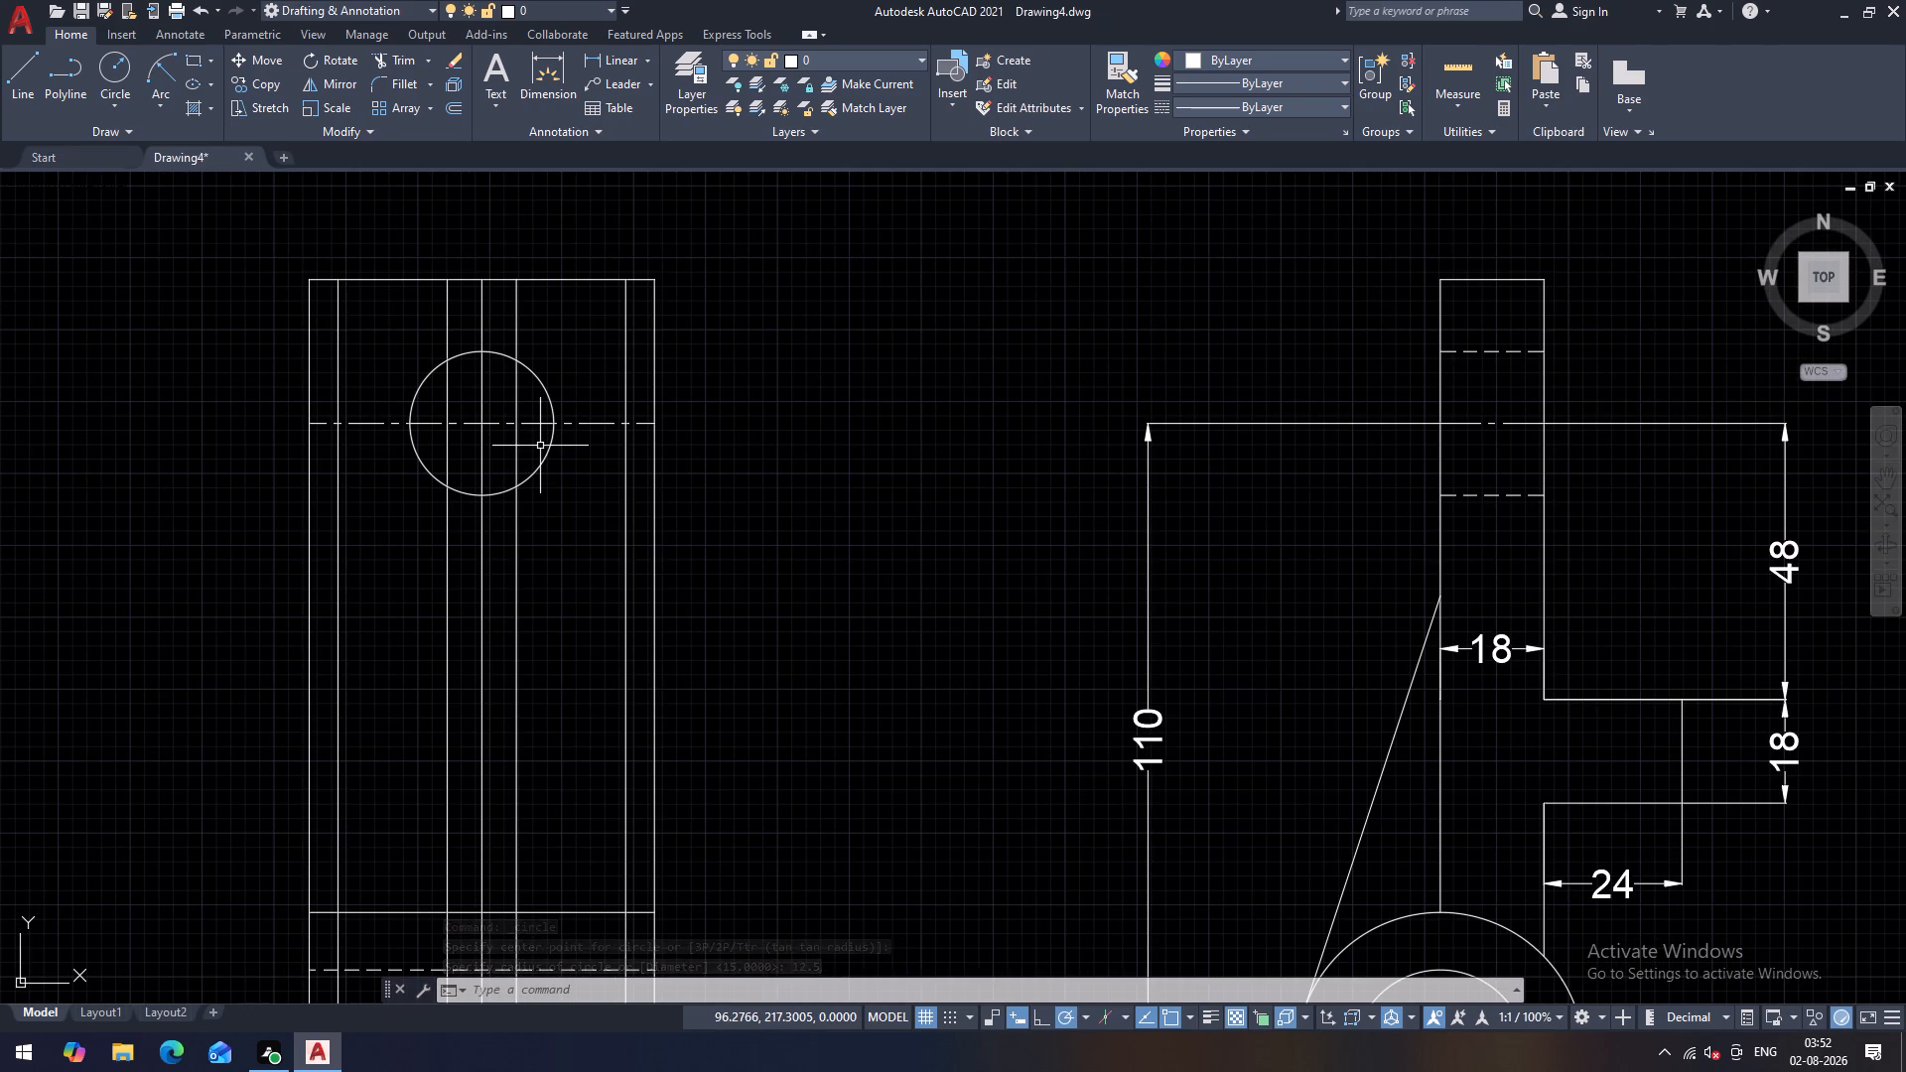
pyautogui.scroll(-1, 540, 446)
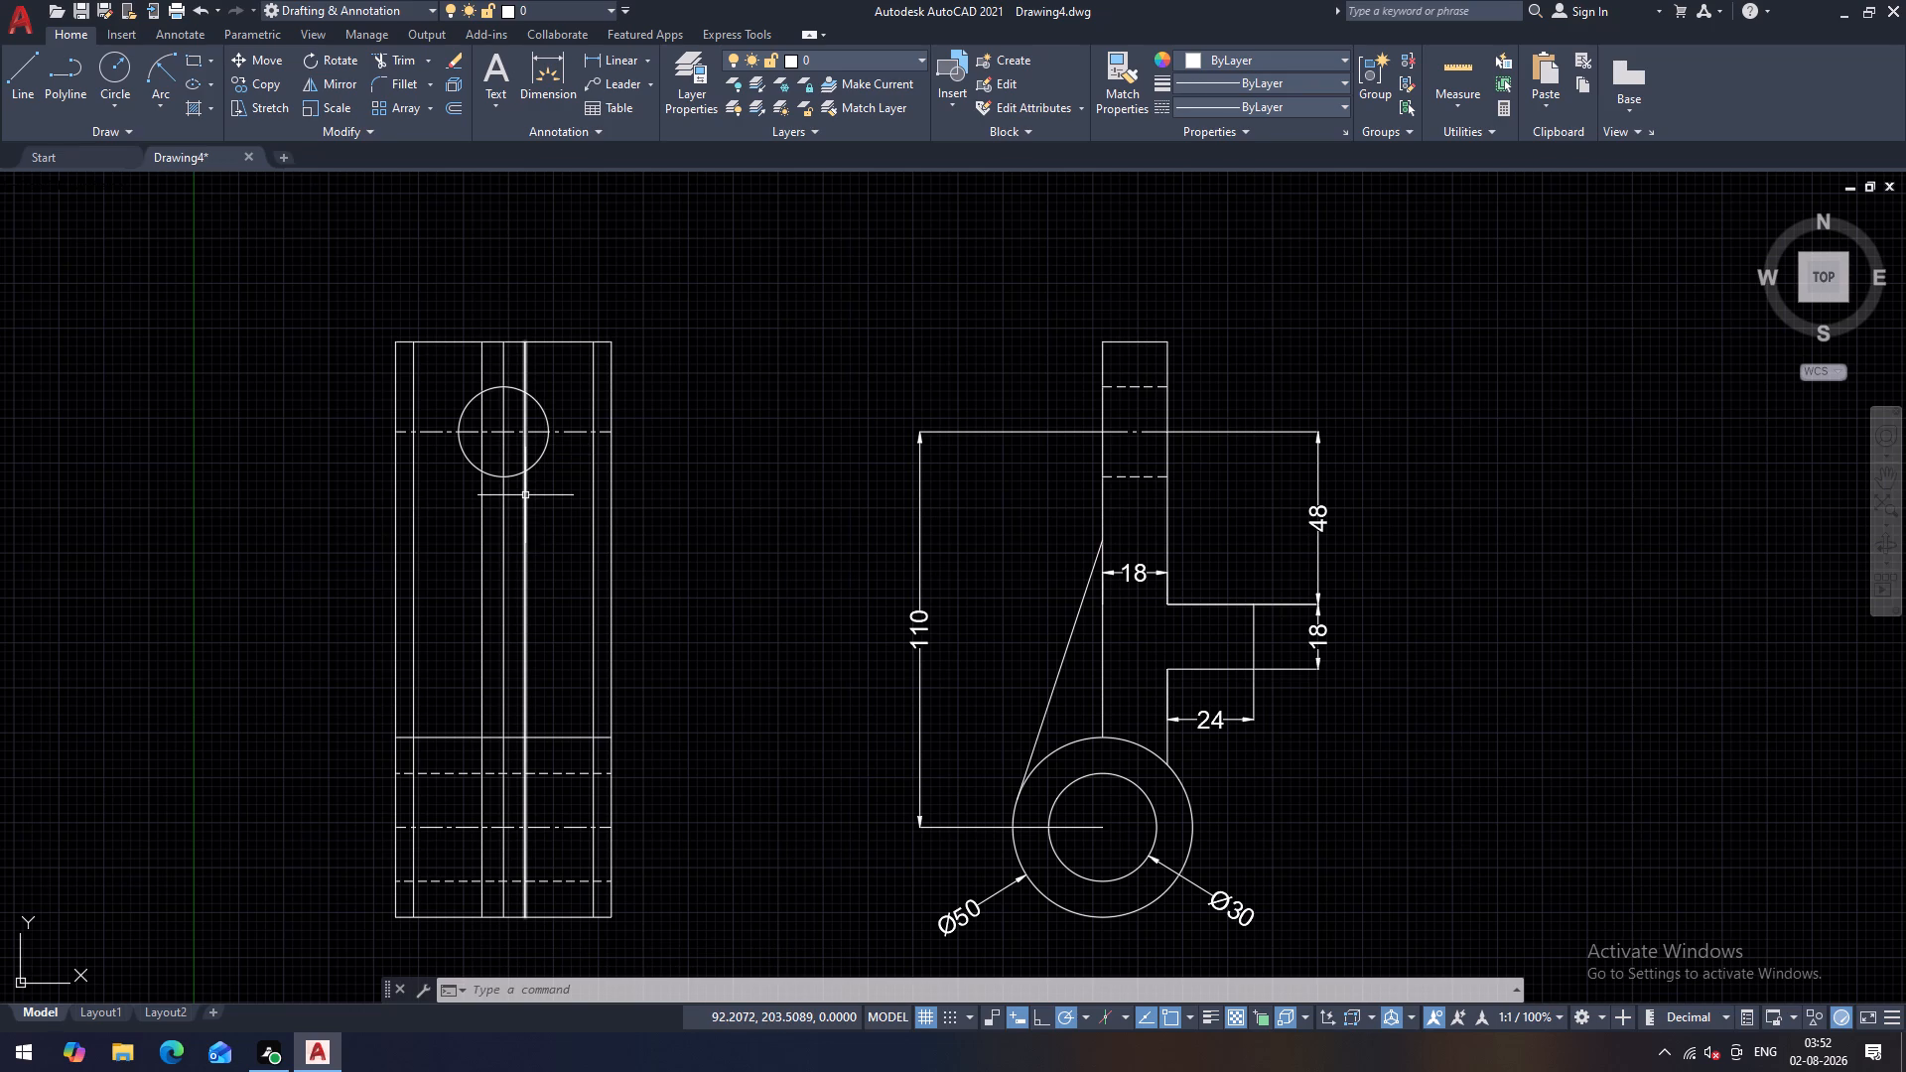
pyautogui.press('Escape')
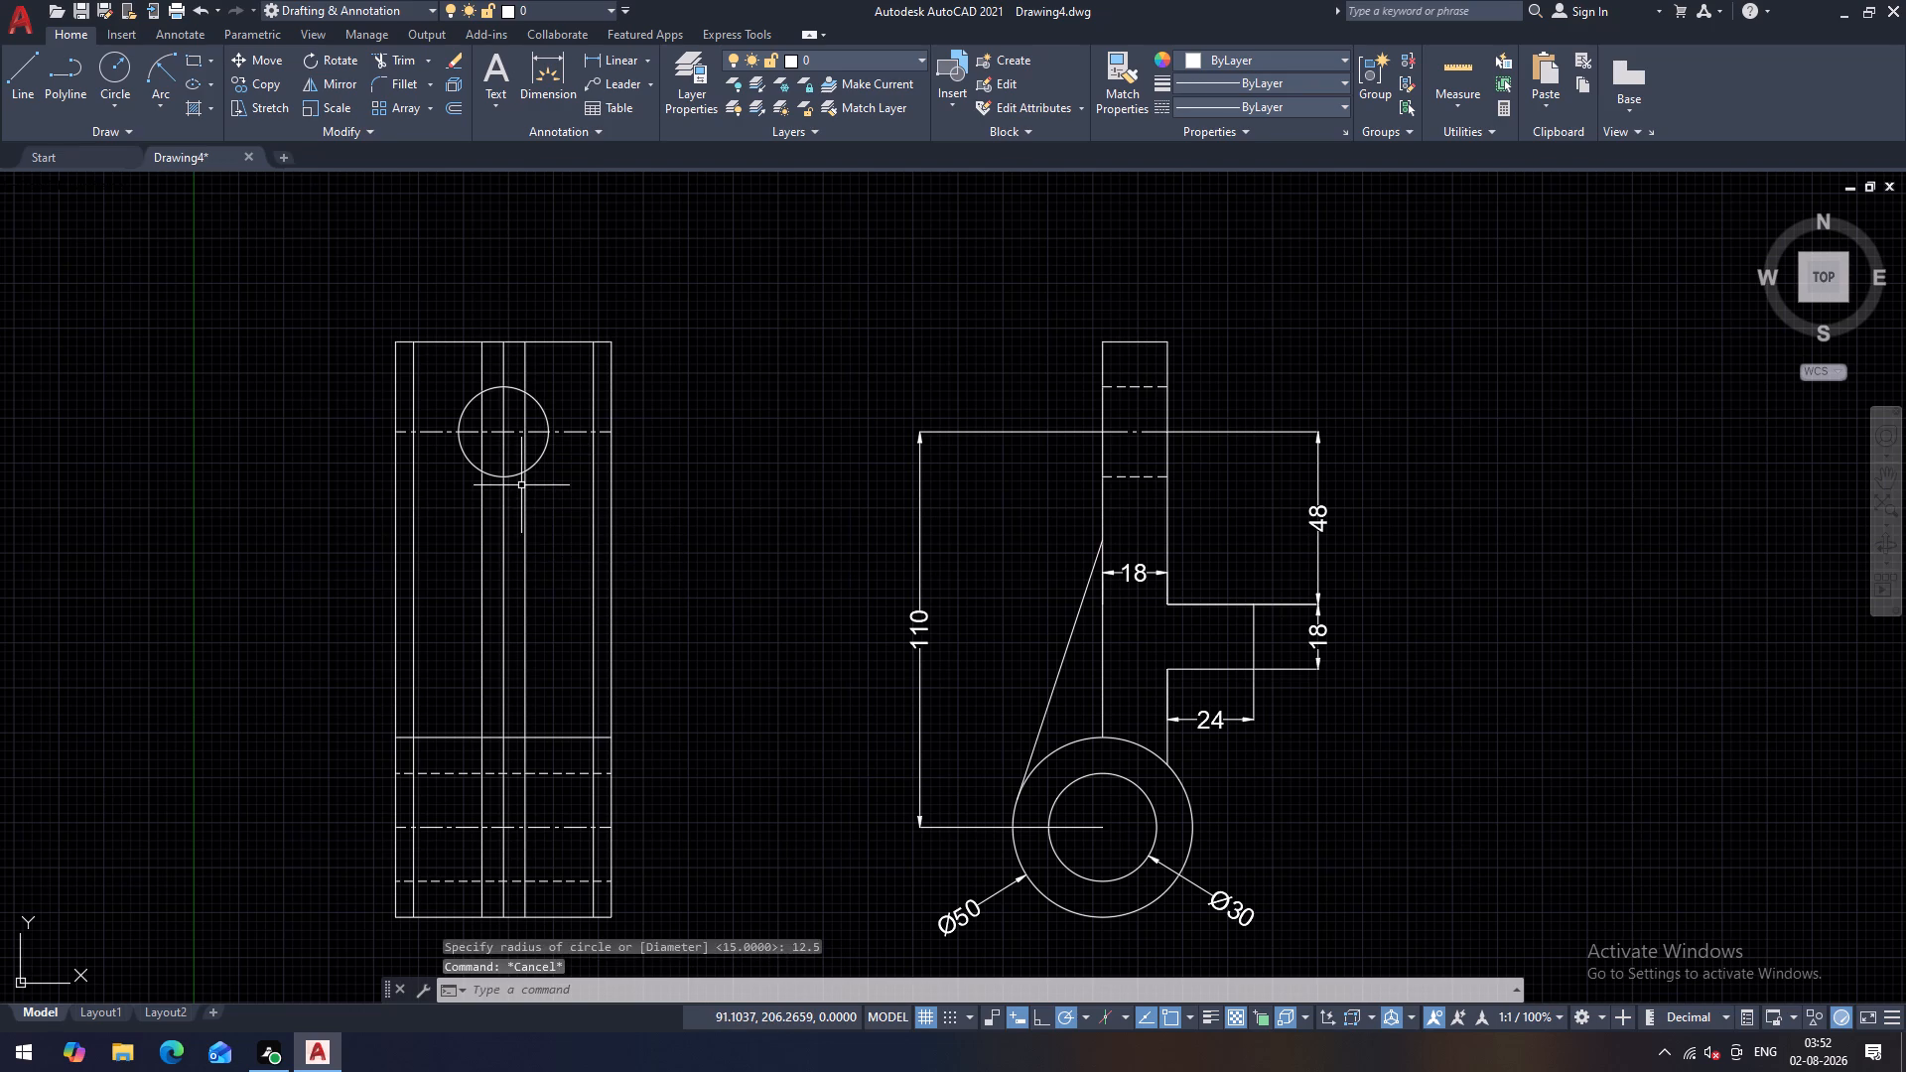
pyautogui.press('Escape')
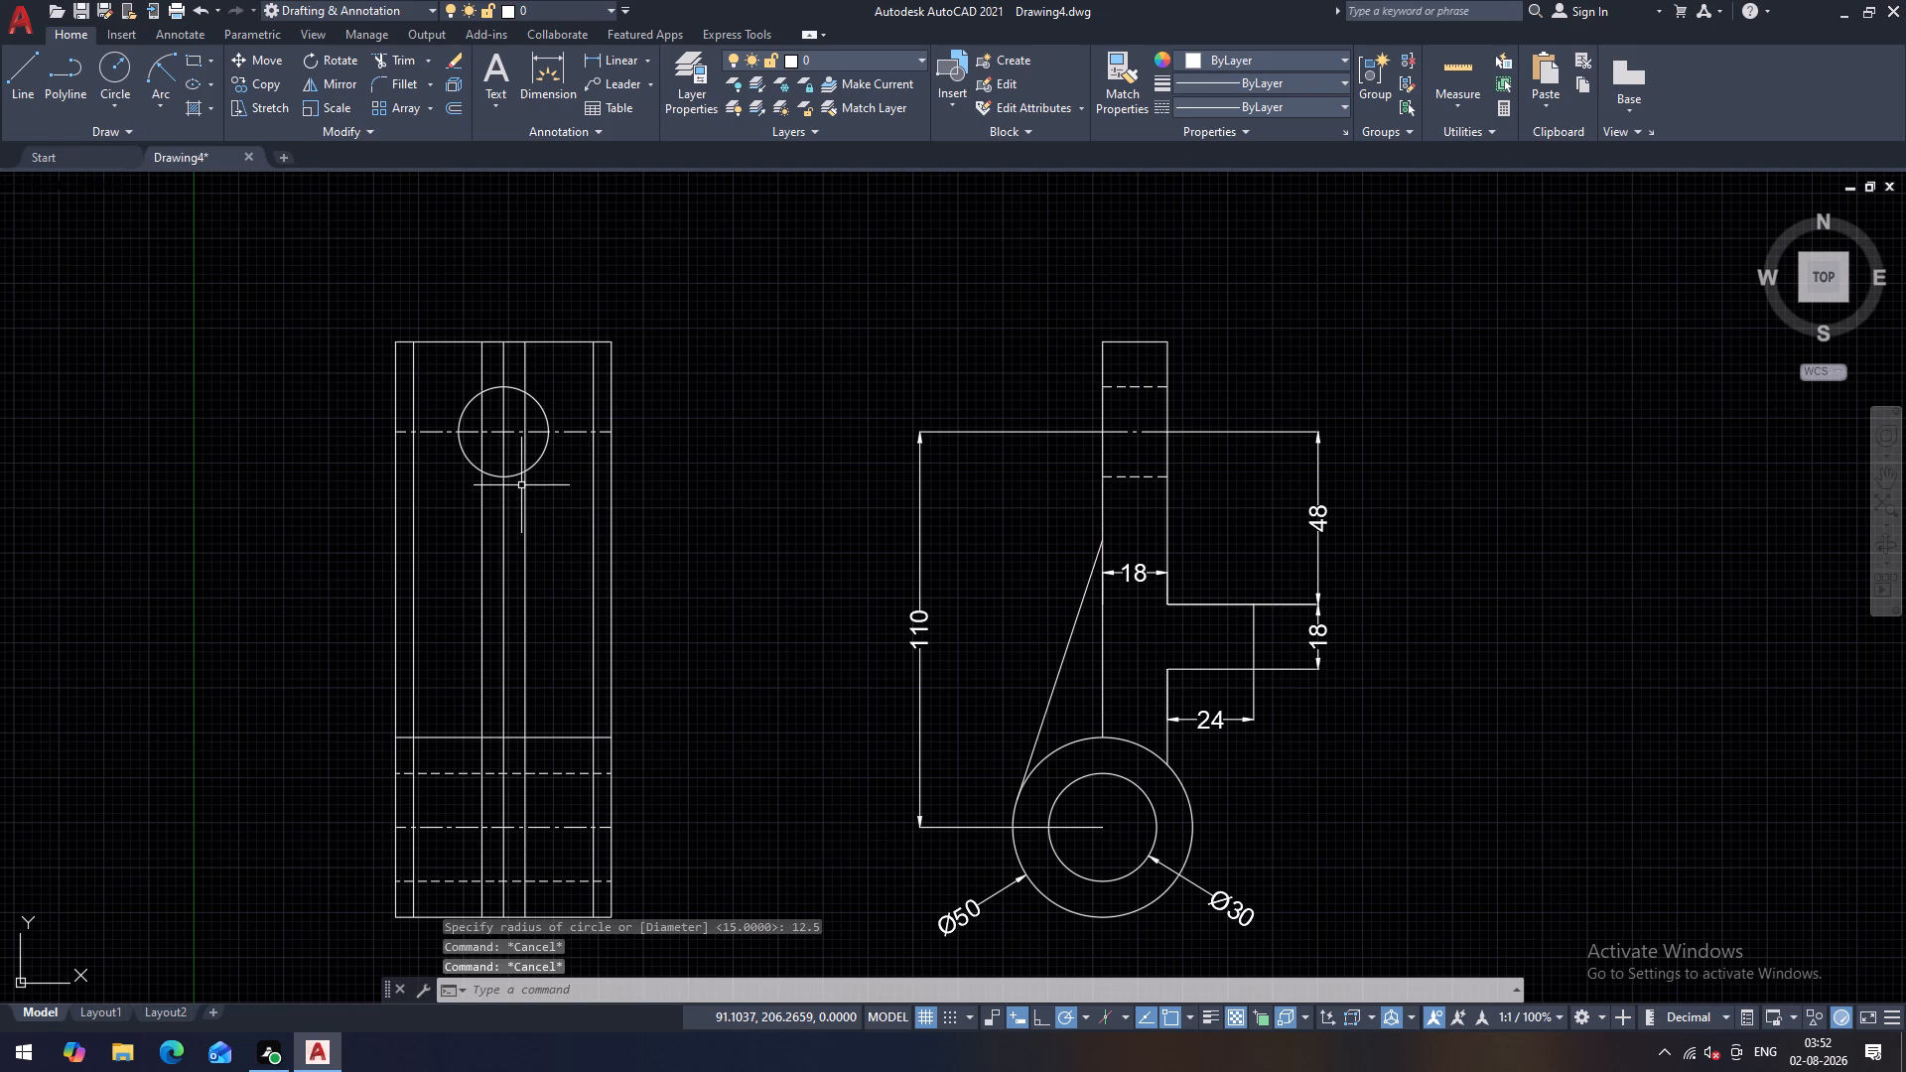
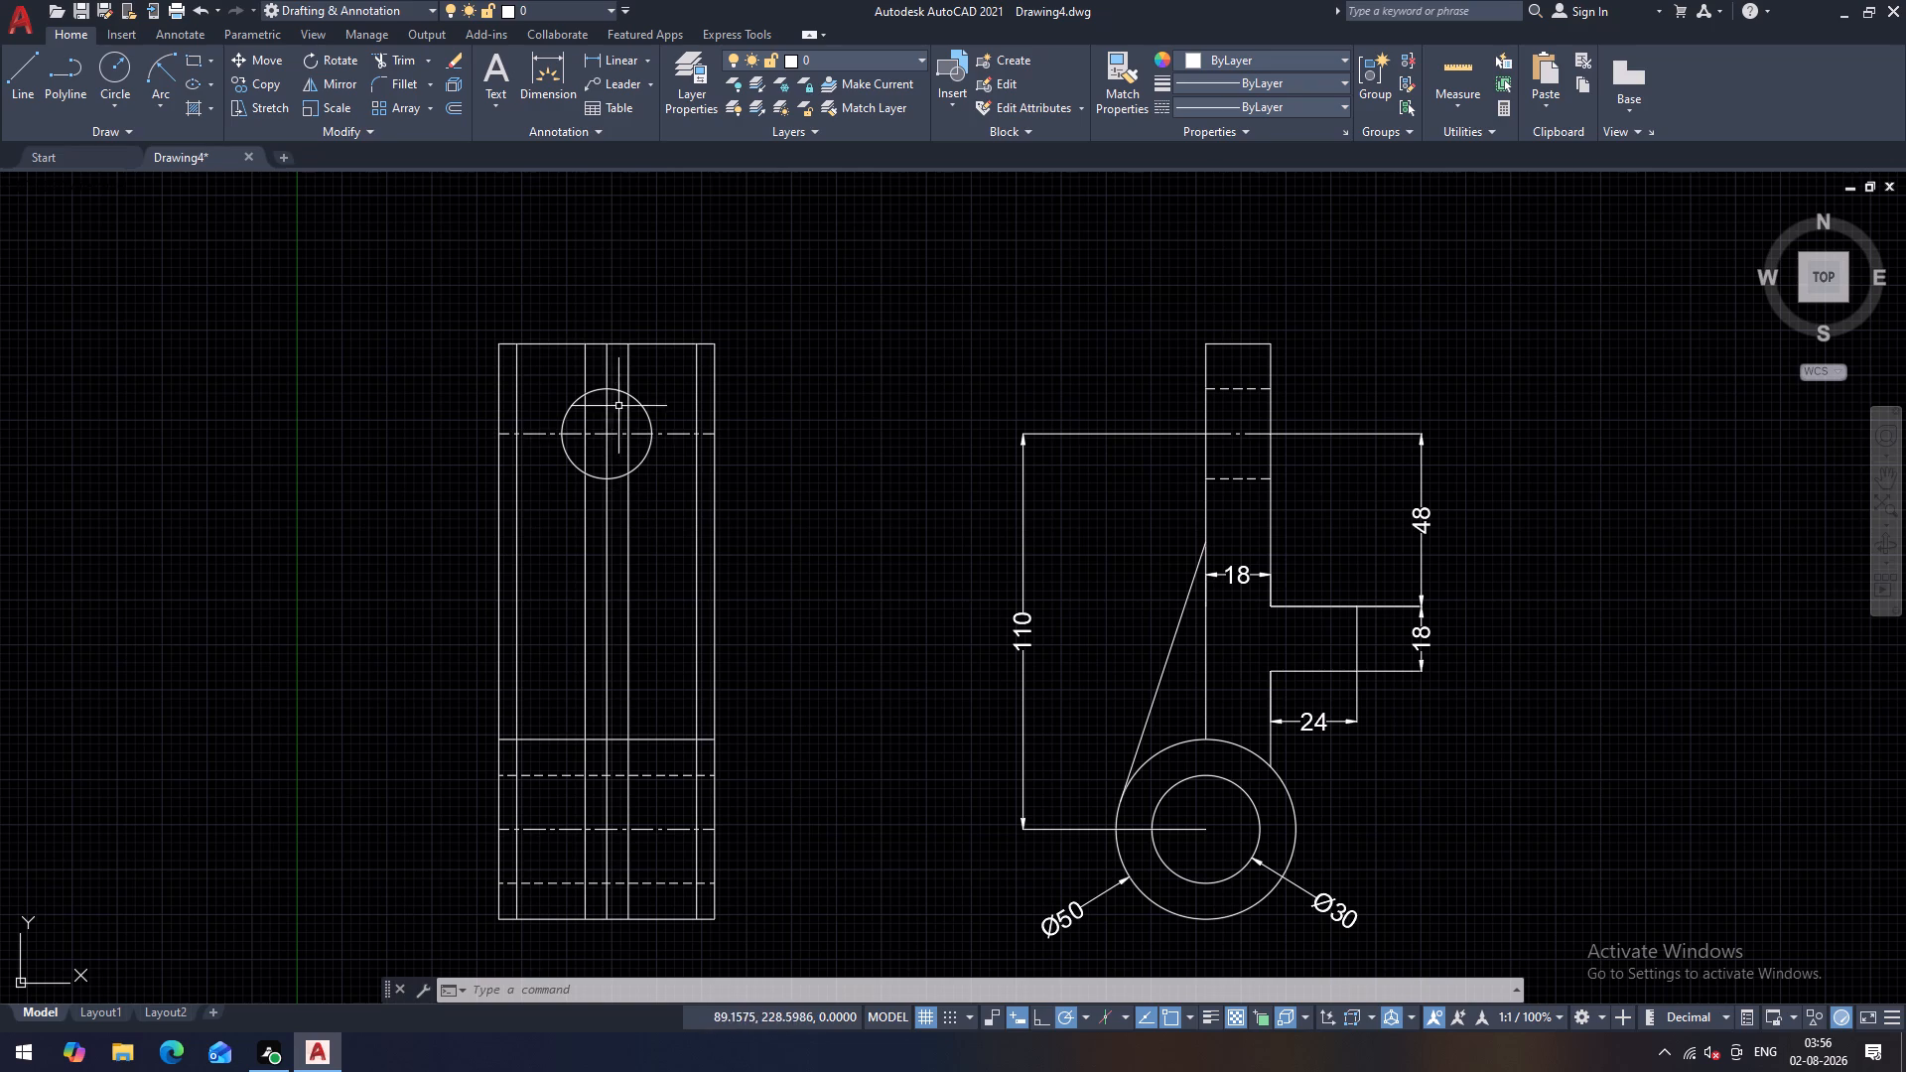
# Trim the two rib lines either side of the second view's middle line between the top edge and the circle.
pyautogui.scroll(1, 619, 396)
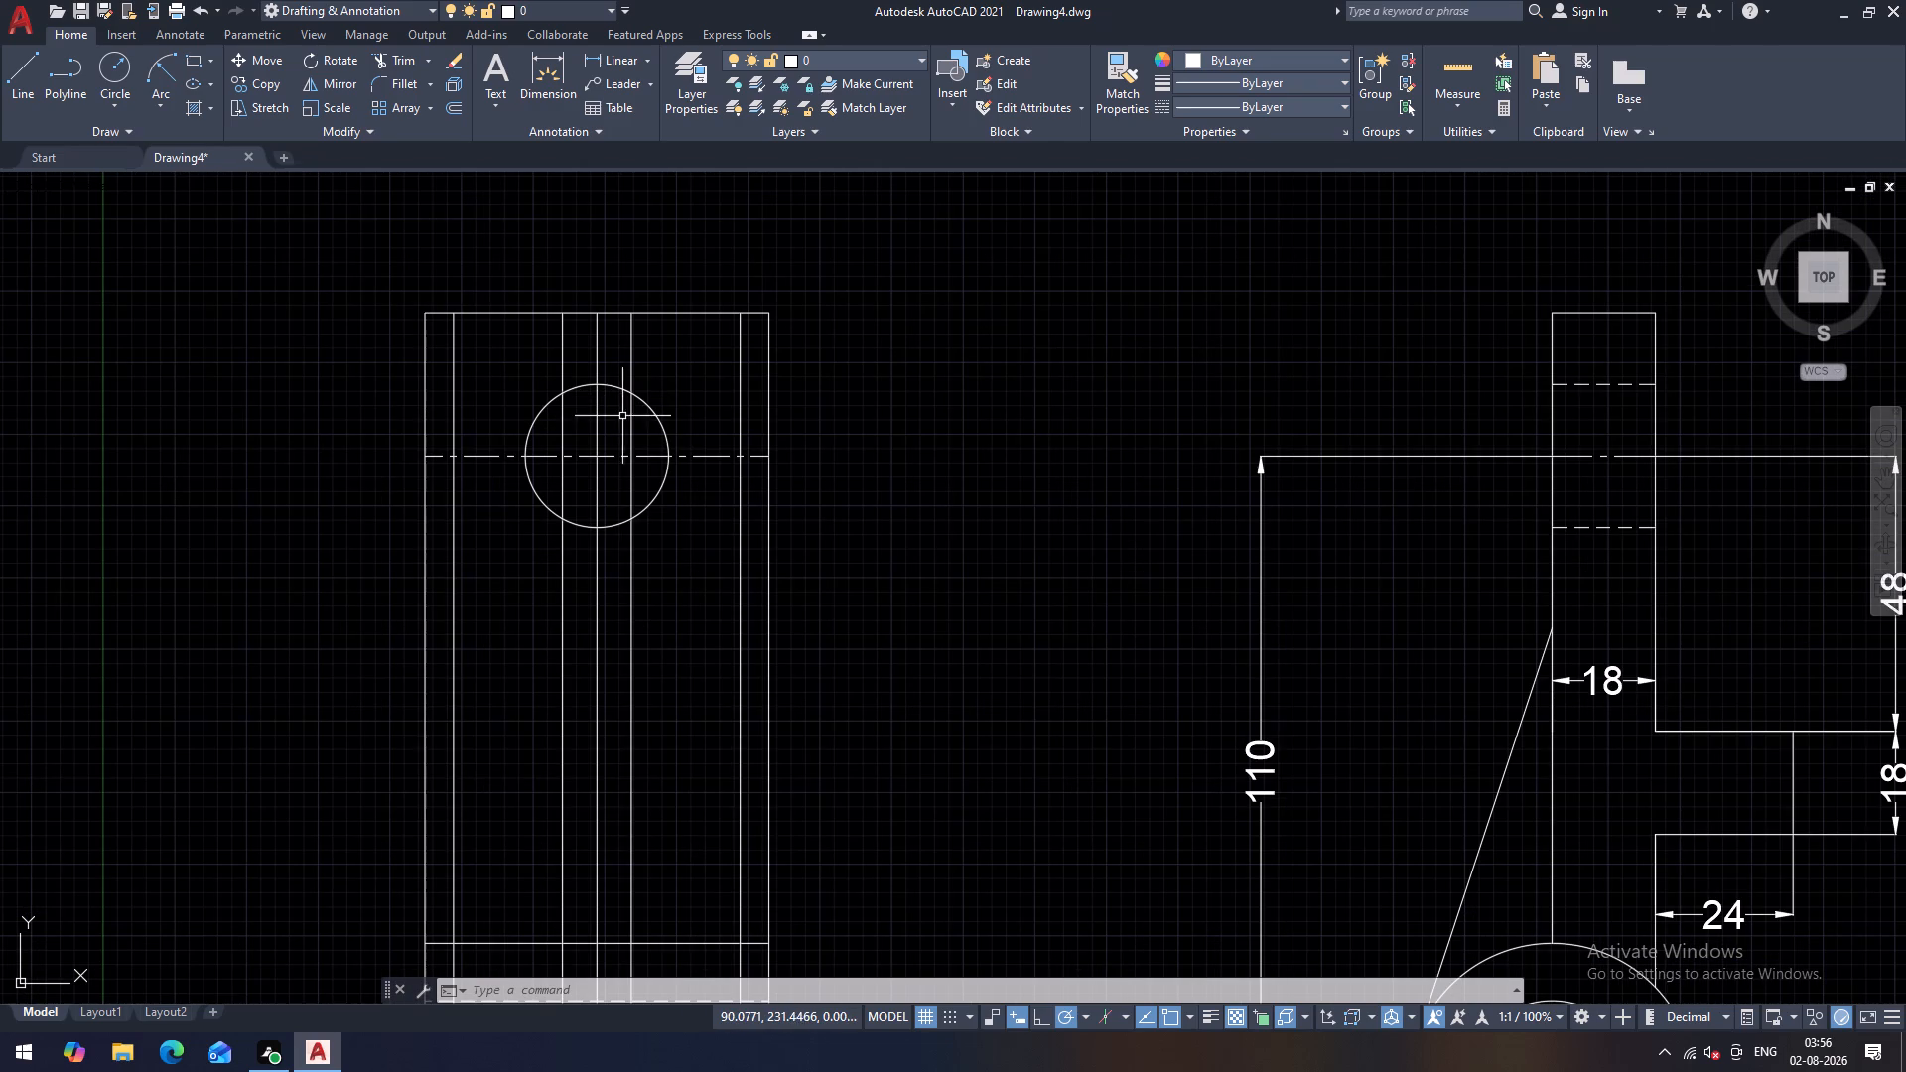
pyautogui.write('tr')
pyautogui.press('space')
pyautogui.press('space')
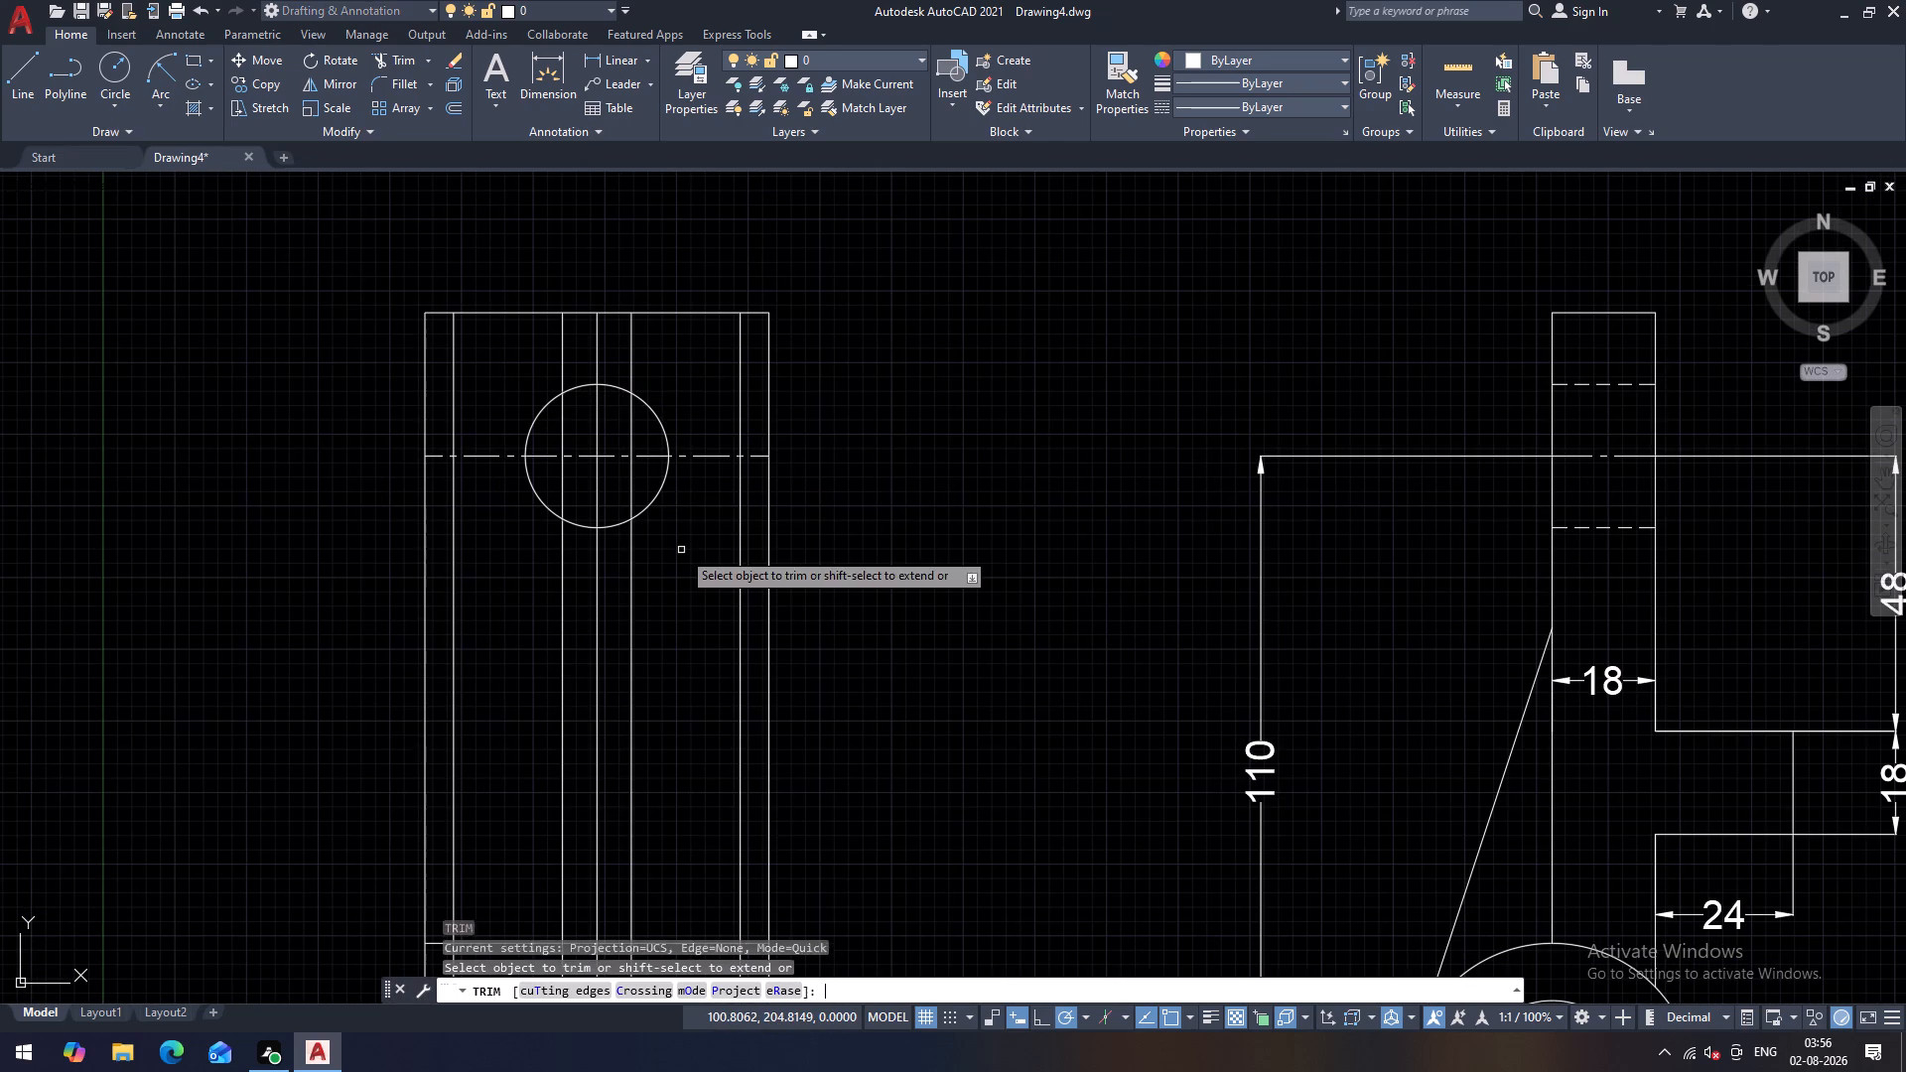
pyautogui.moveTo(652, 352); pyautogui.dragTo(623, 363)
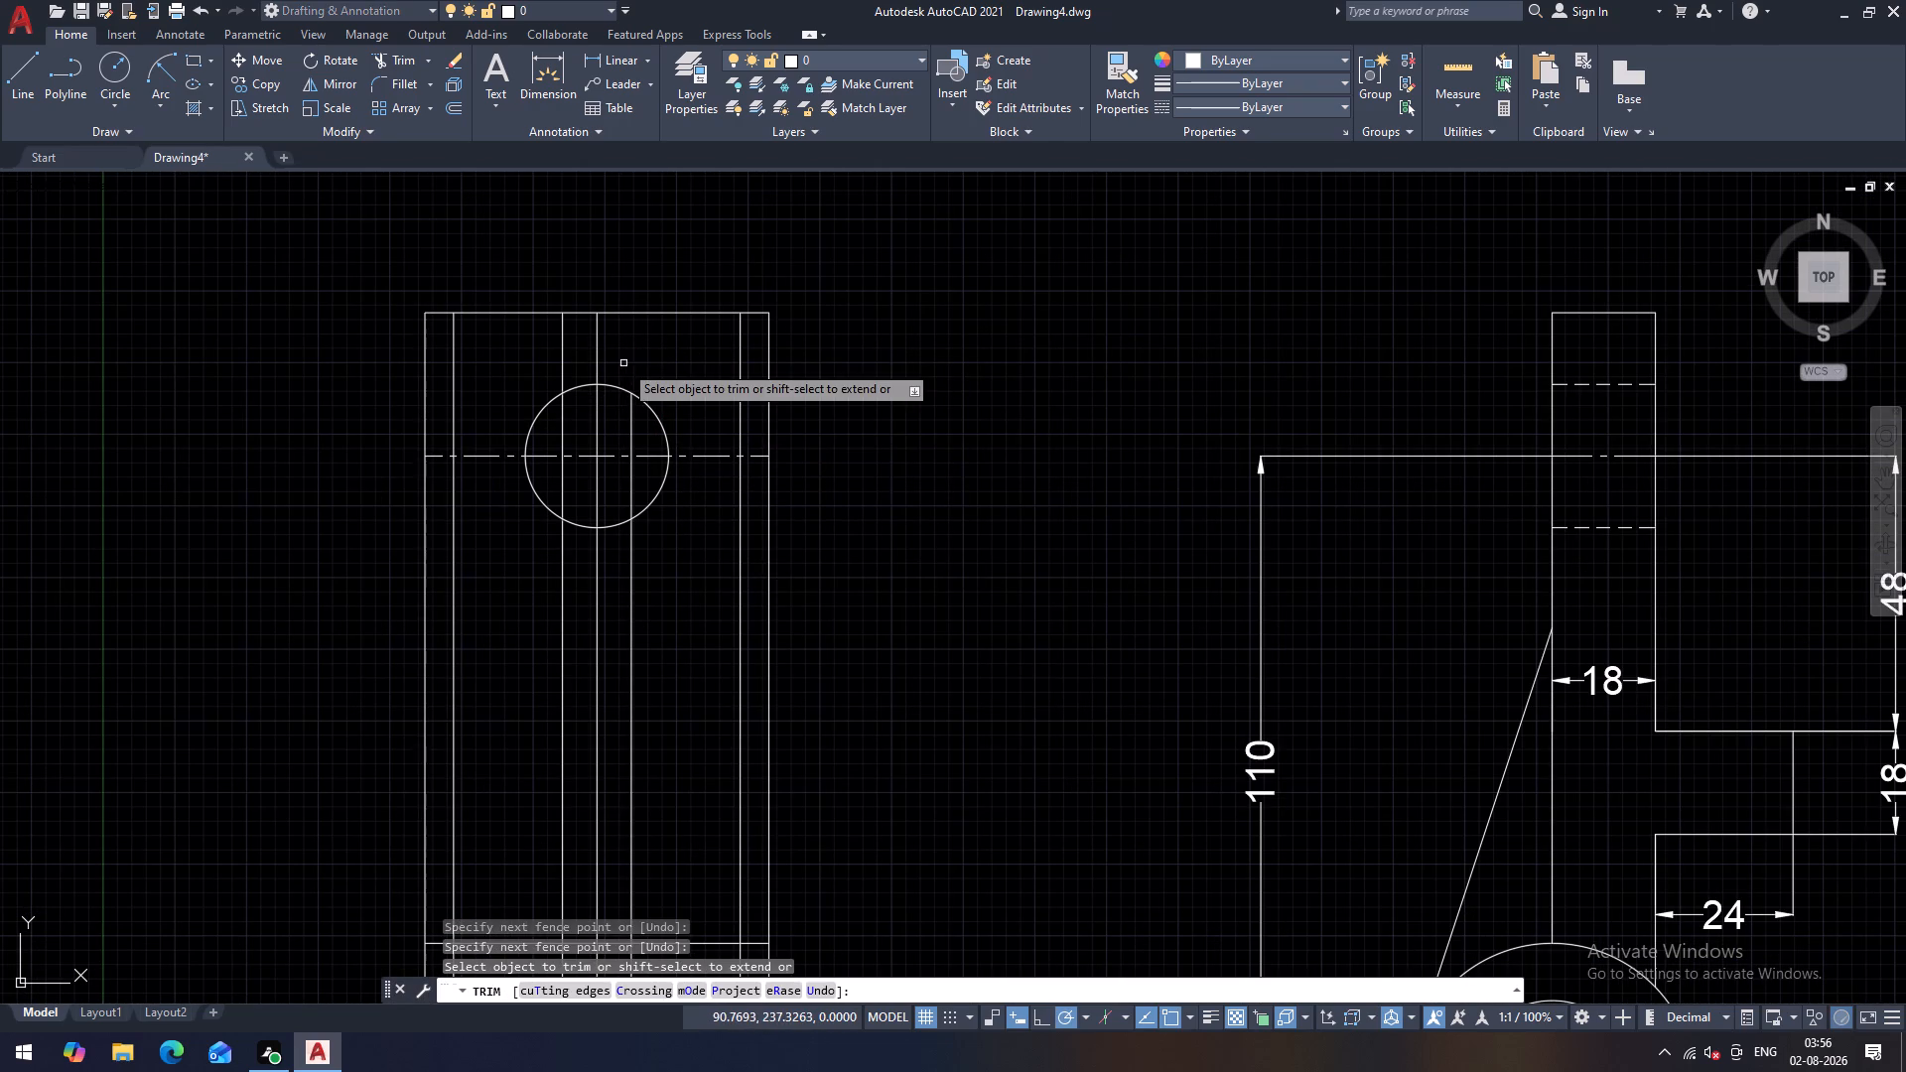
pyautogui.click(561, 355)
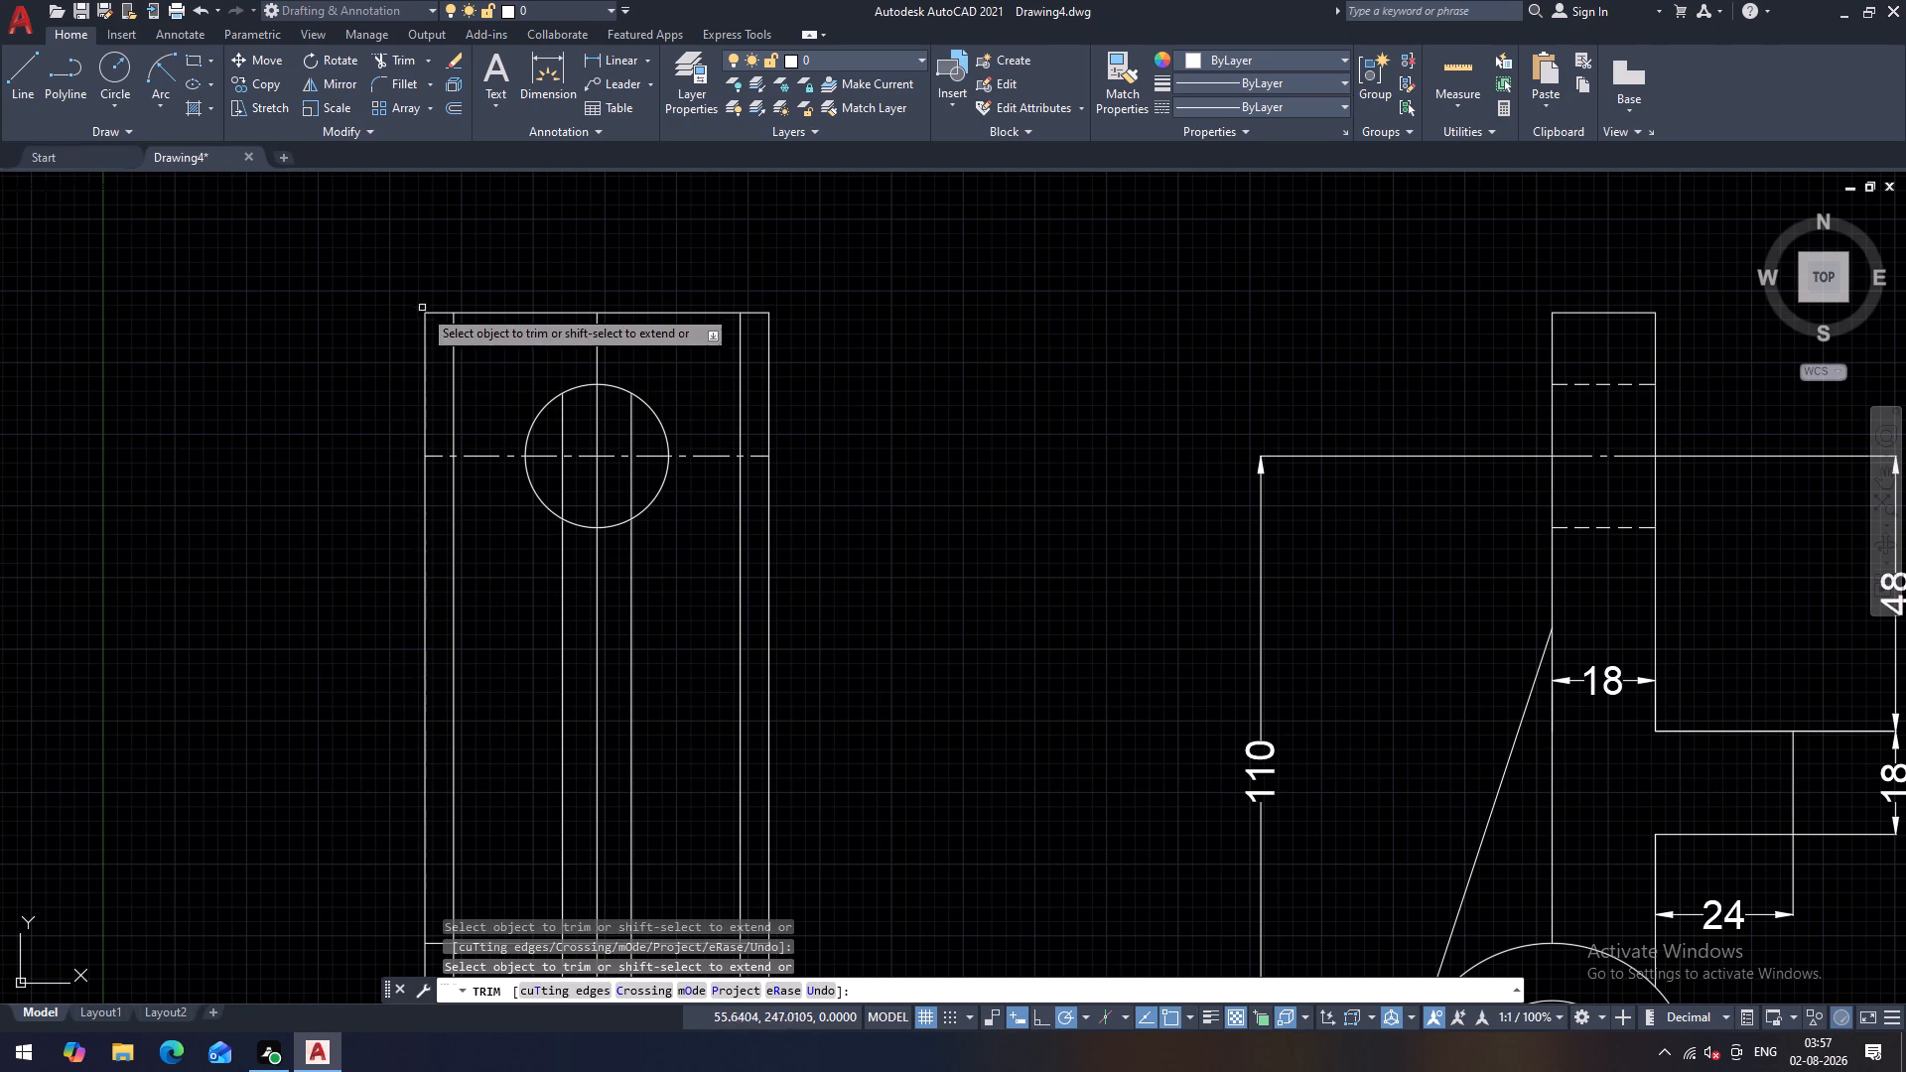
# Trim both outer vertical lines above the upper dash-dot centreline, along with the top edge's overhanging ends, in the second view.
pyautogui.moveTo(438, 282); pyautogui.dragTo(405, 409)
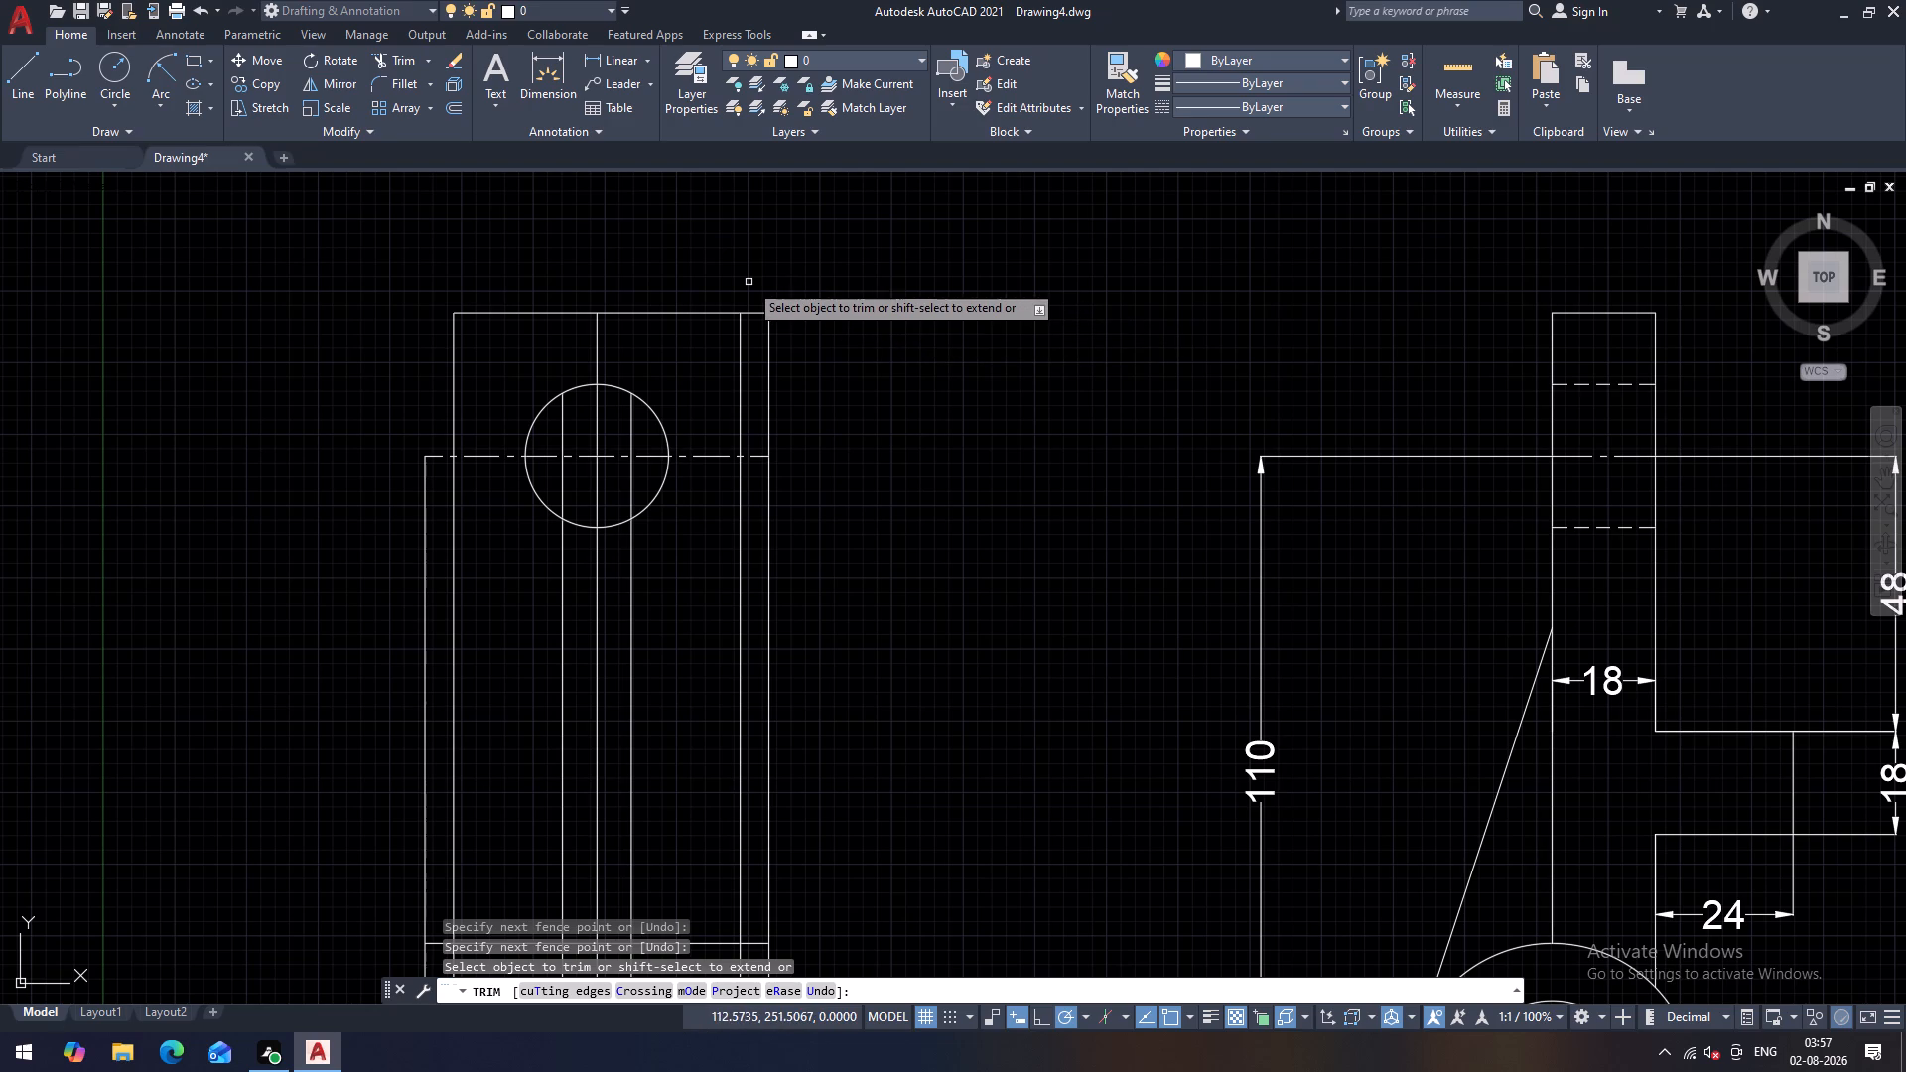
pyautogui.moveTo(749, 282); pyautogui.dragTo(791, 406)
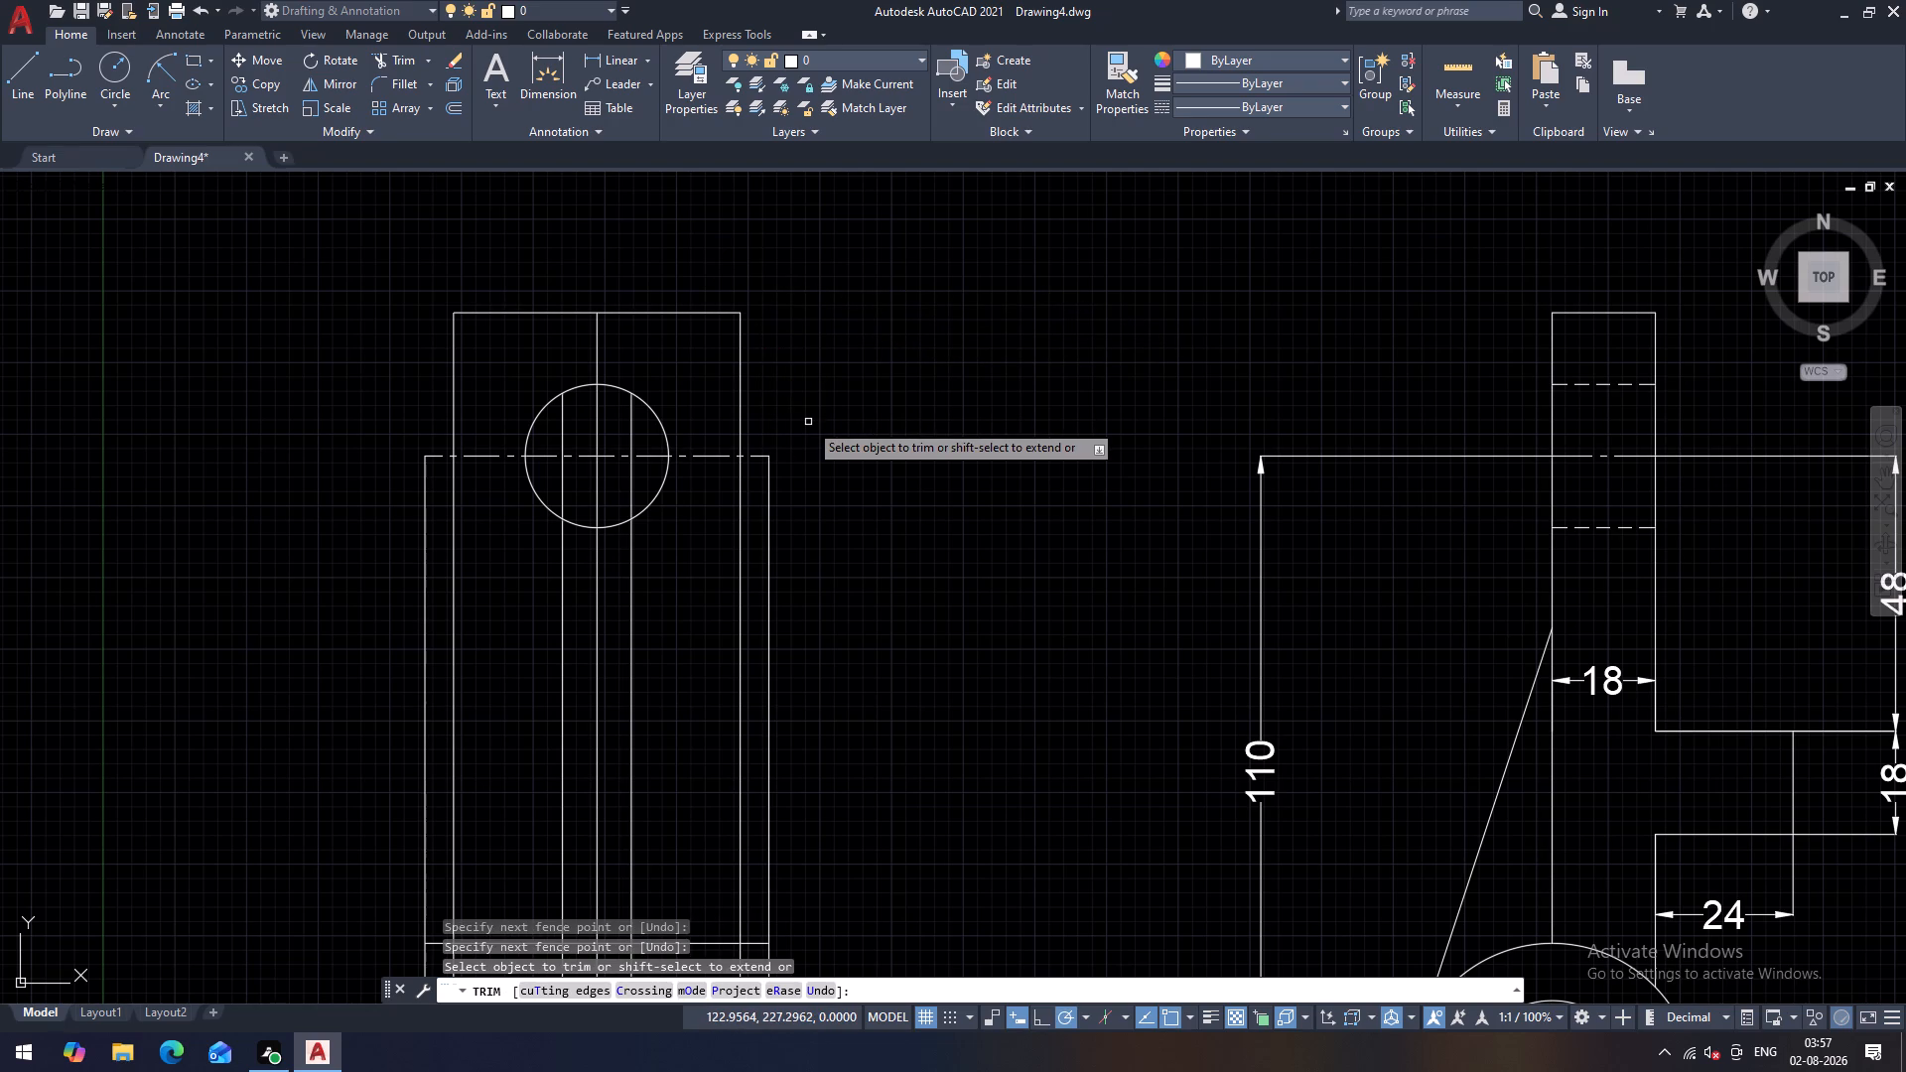
pyautogui.press('Escape')
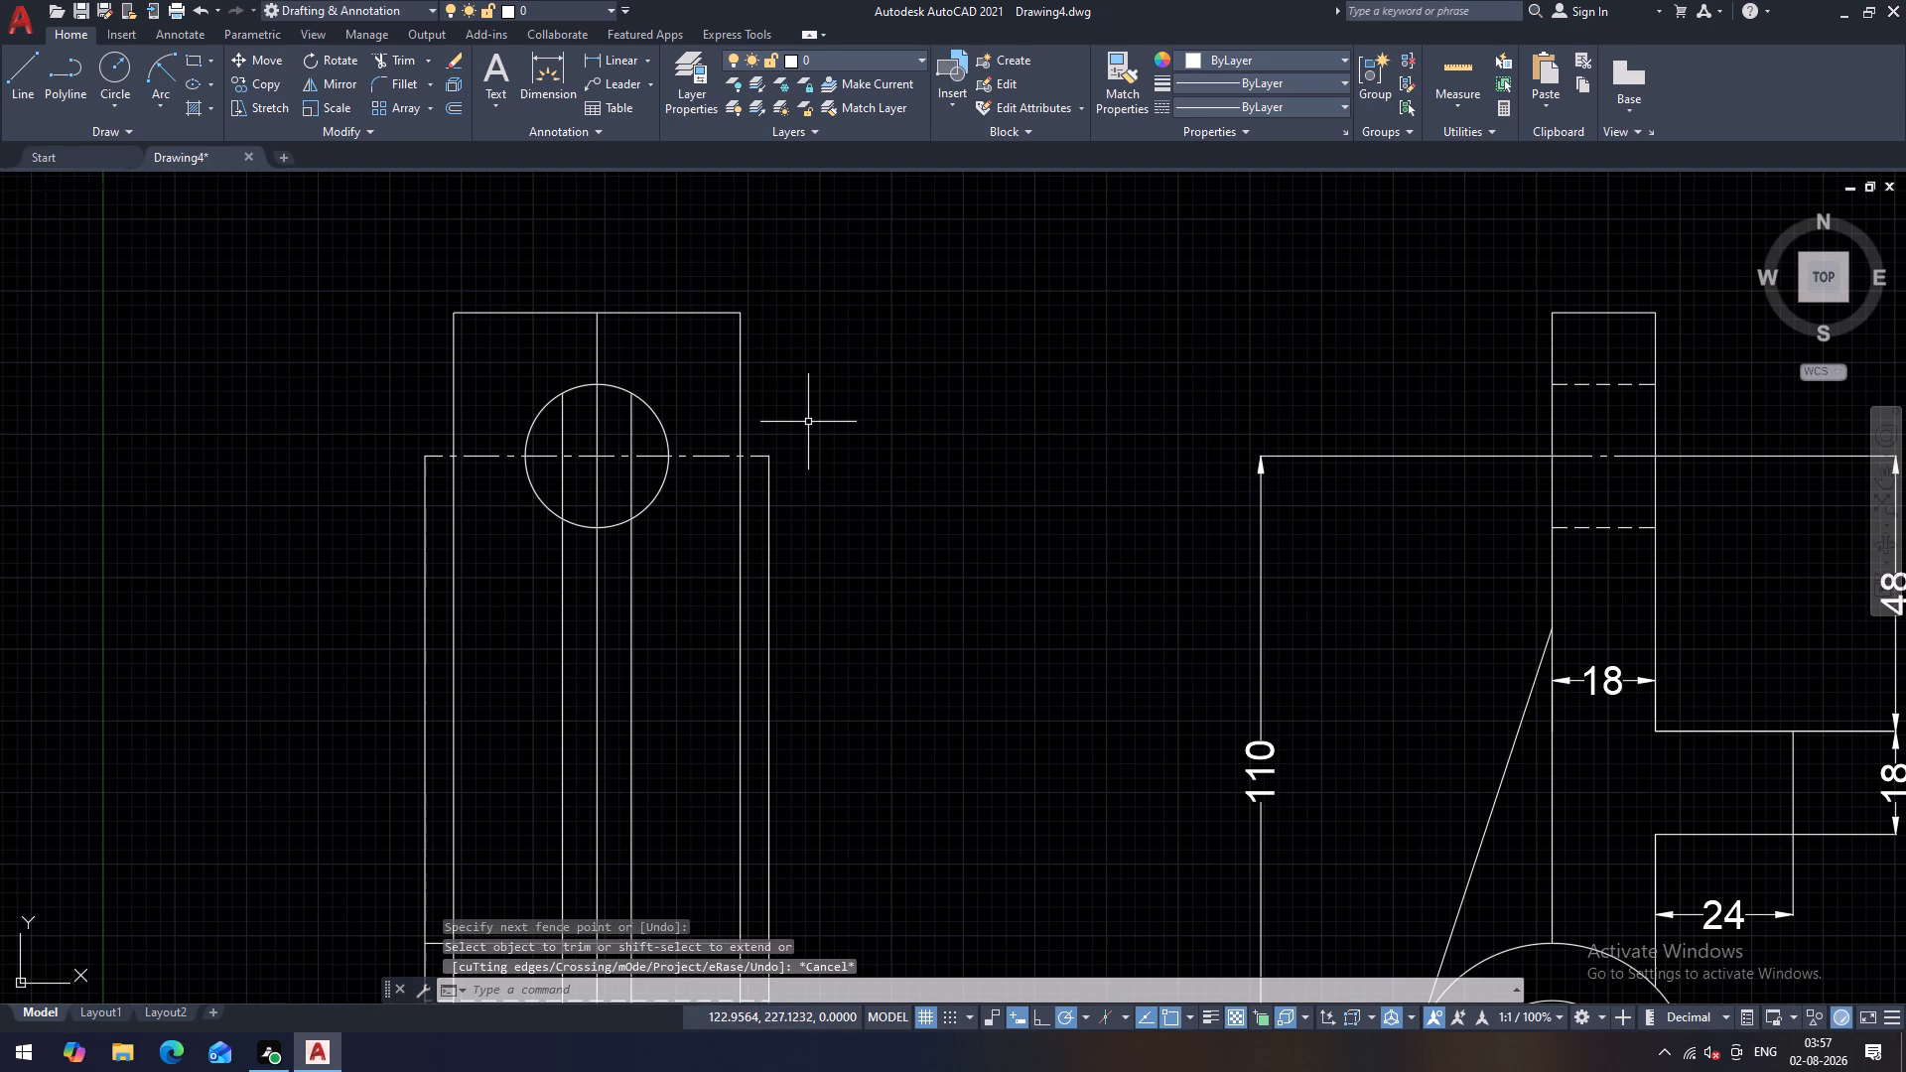
# Fillet both top corners of the second view's upright plate with a radius of 25.
pyautogui.write('f r')
pyautogui.press('space')
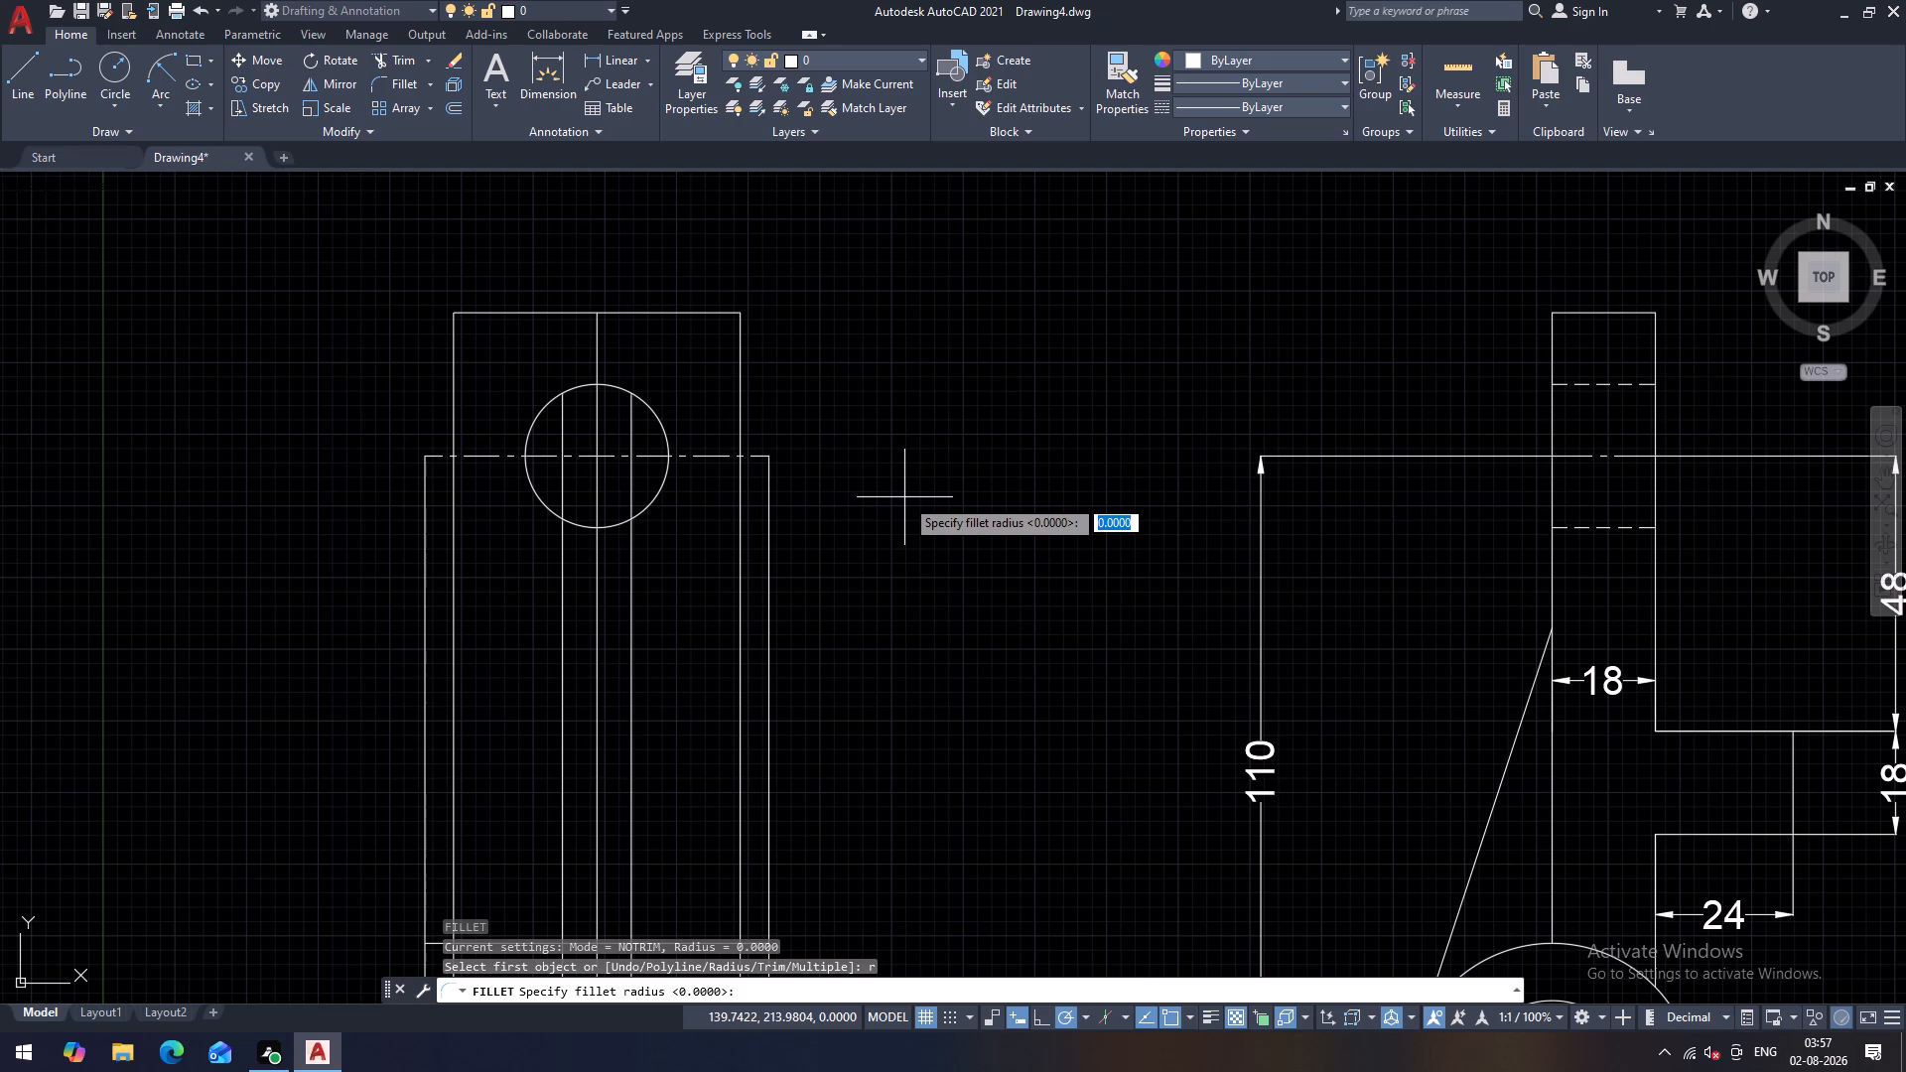
pyautogui.write('25')
pyautogui.press('Return')
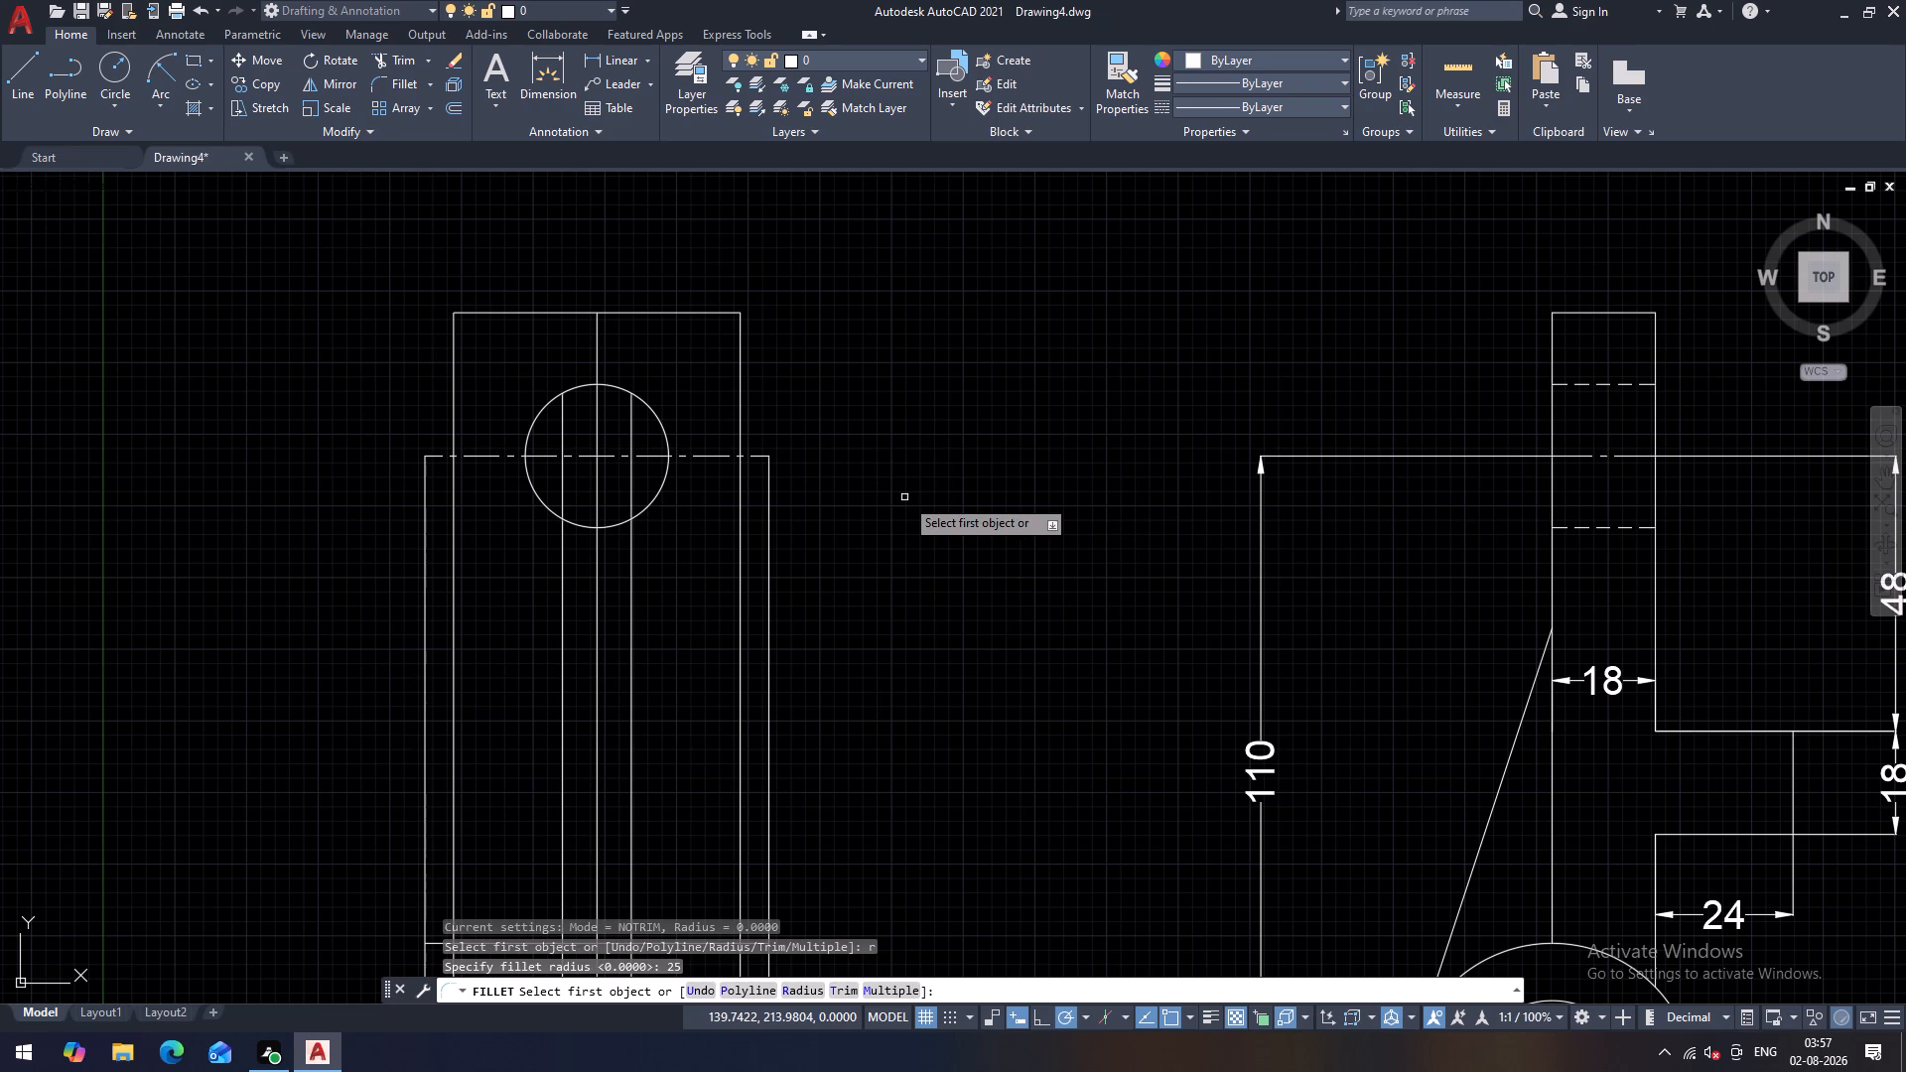
pyautogui.click(703, 313)
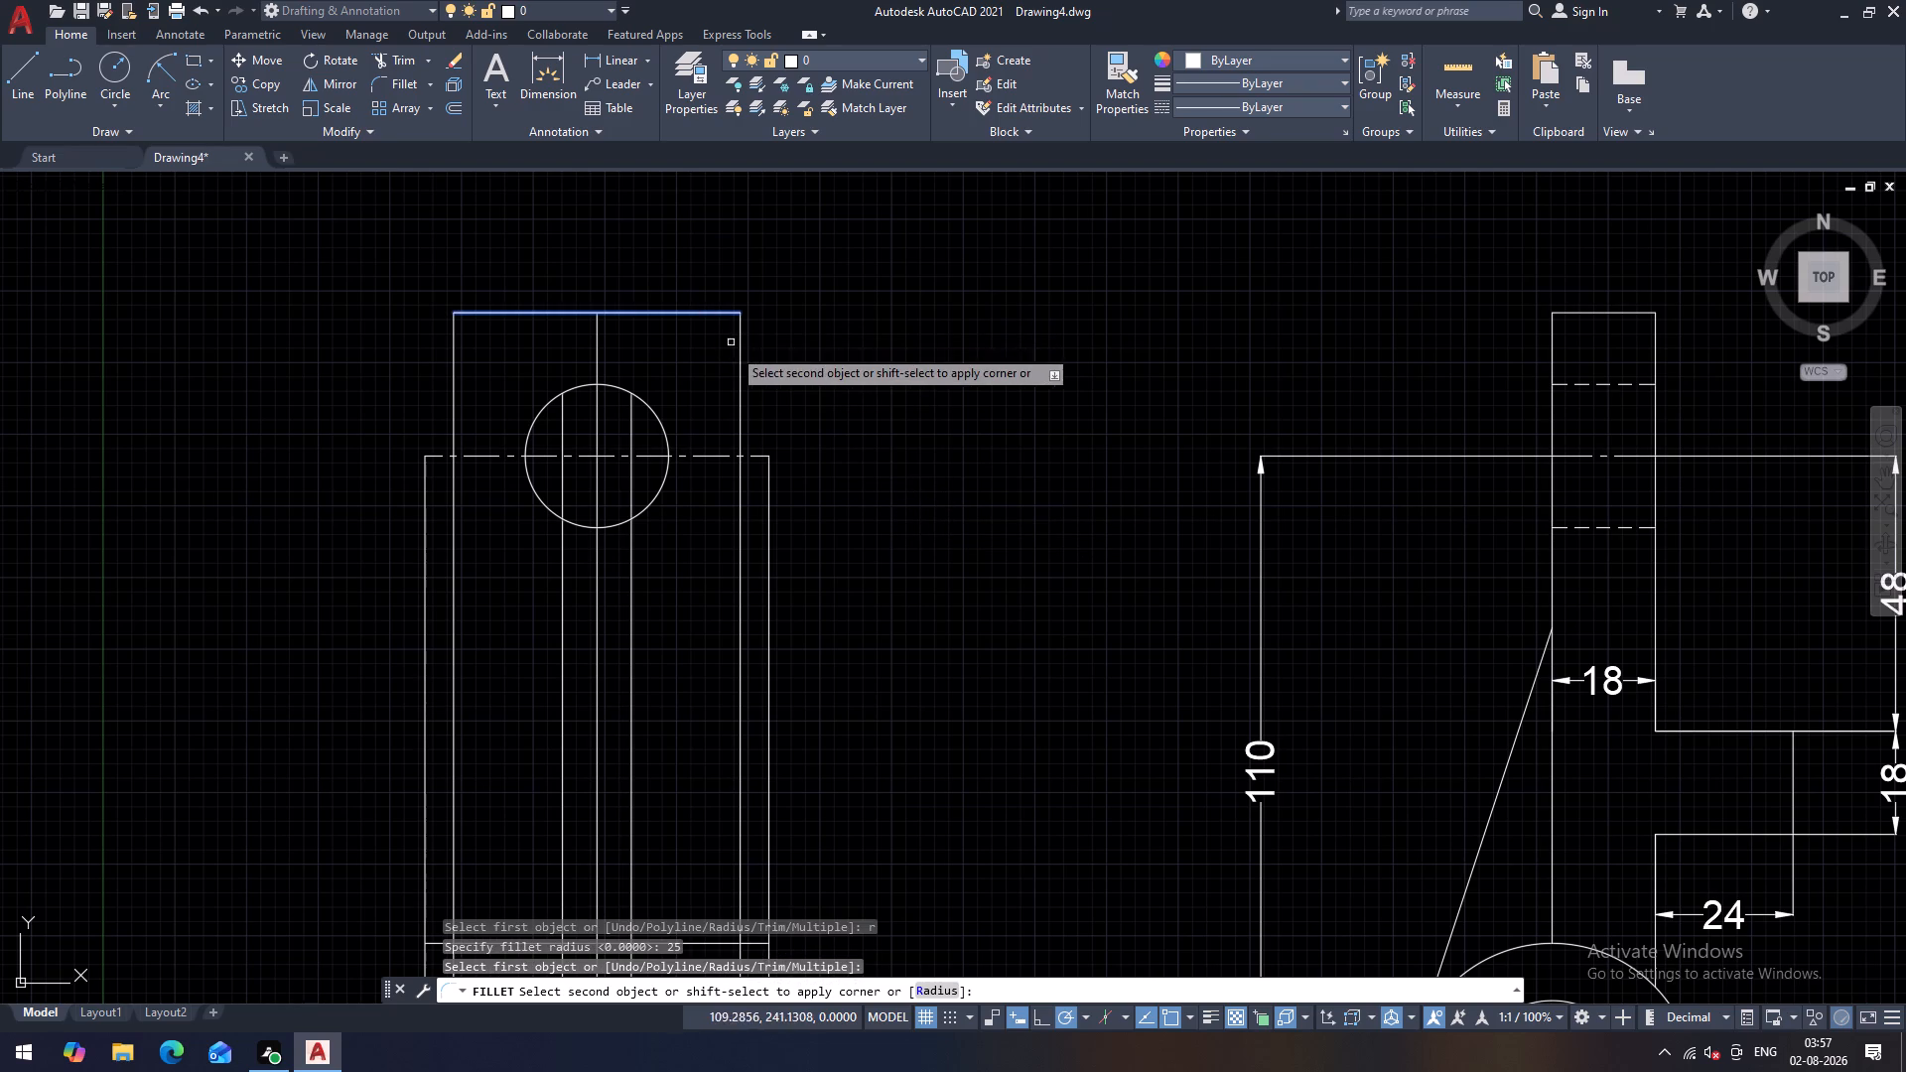
pyautogui.click(742, 359)
pyautogui.press('space')
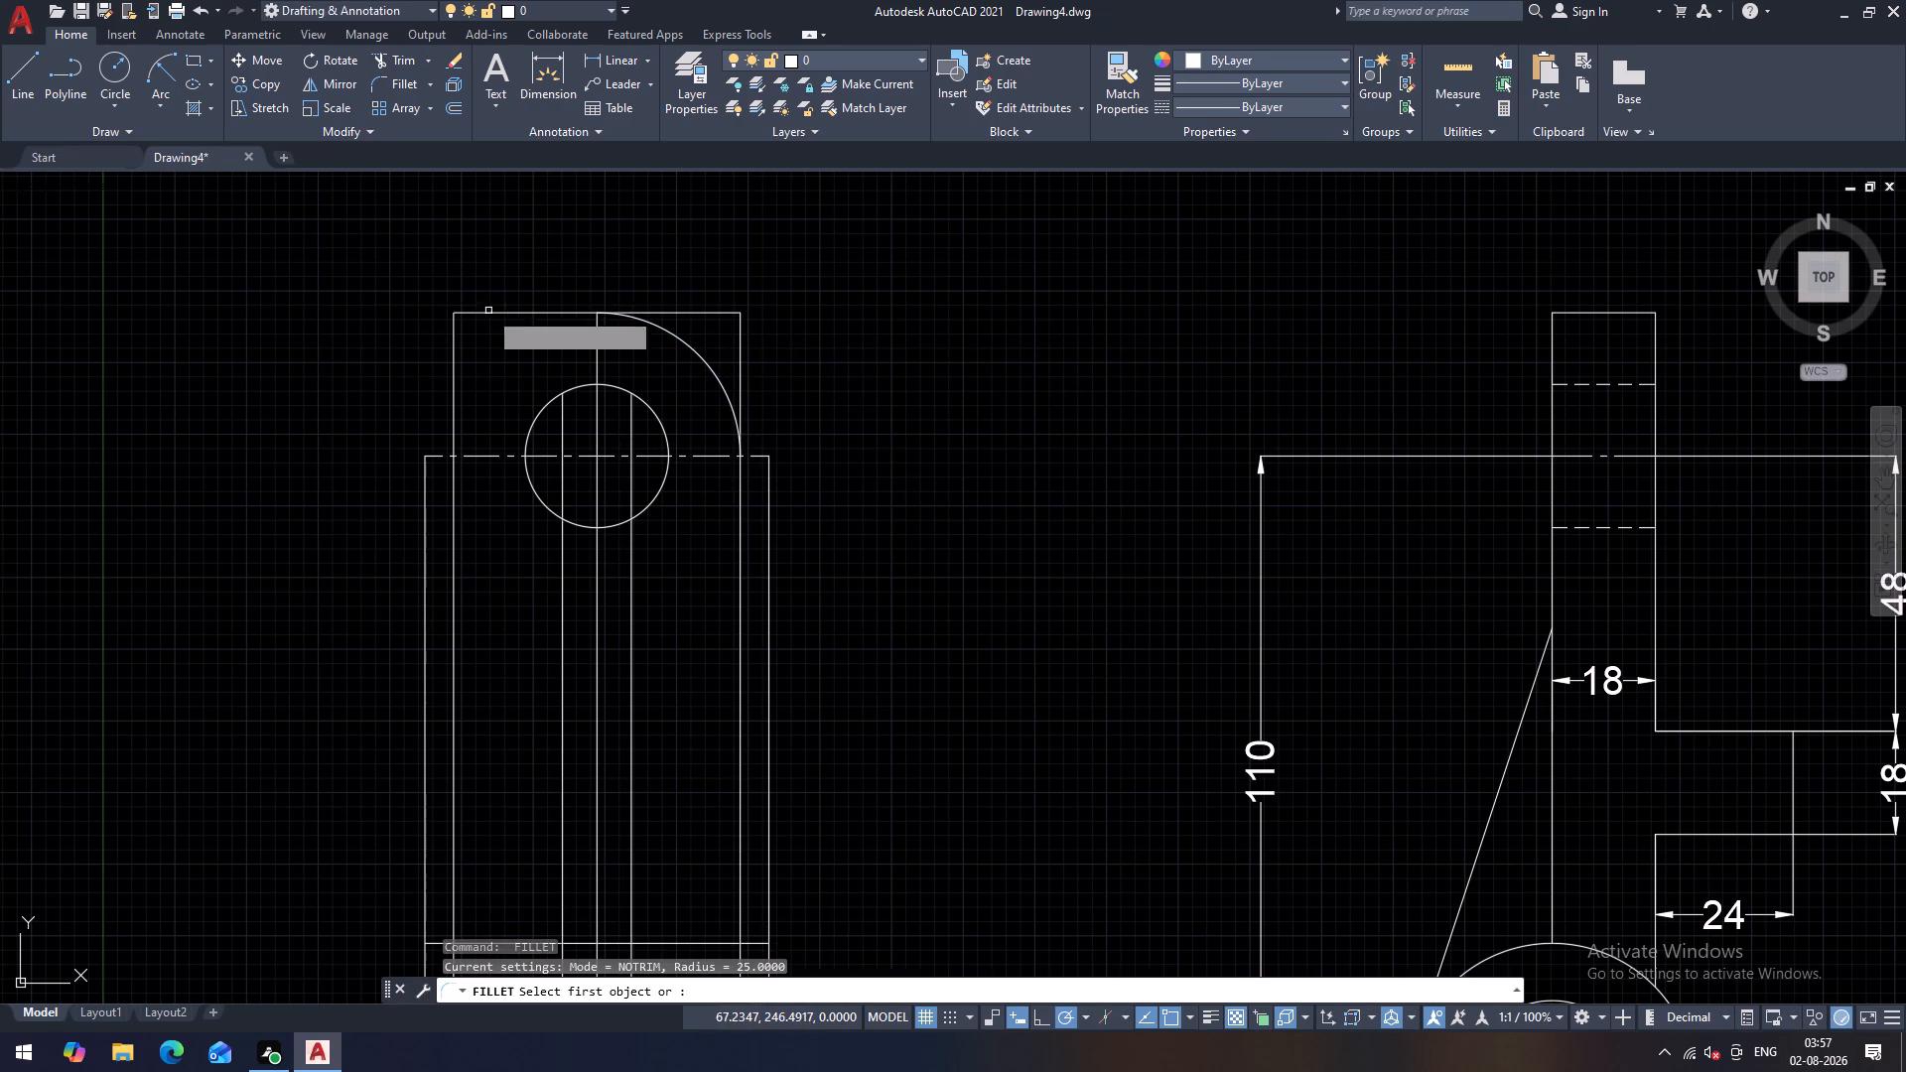
pyautogui.click(510, 316)
pyautogui.click(508, 314)
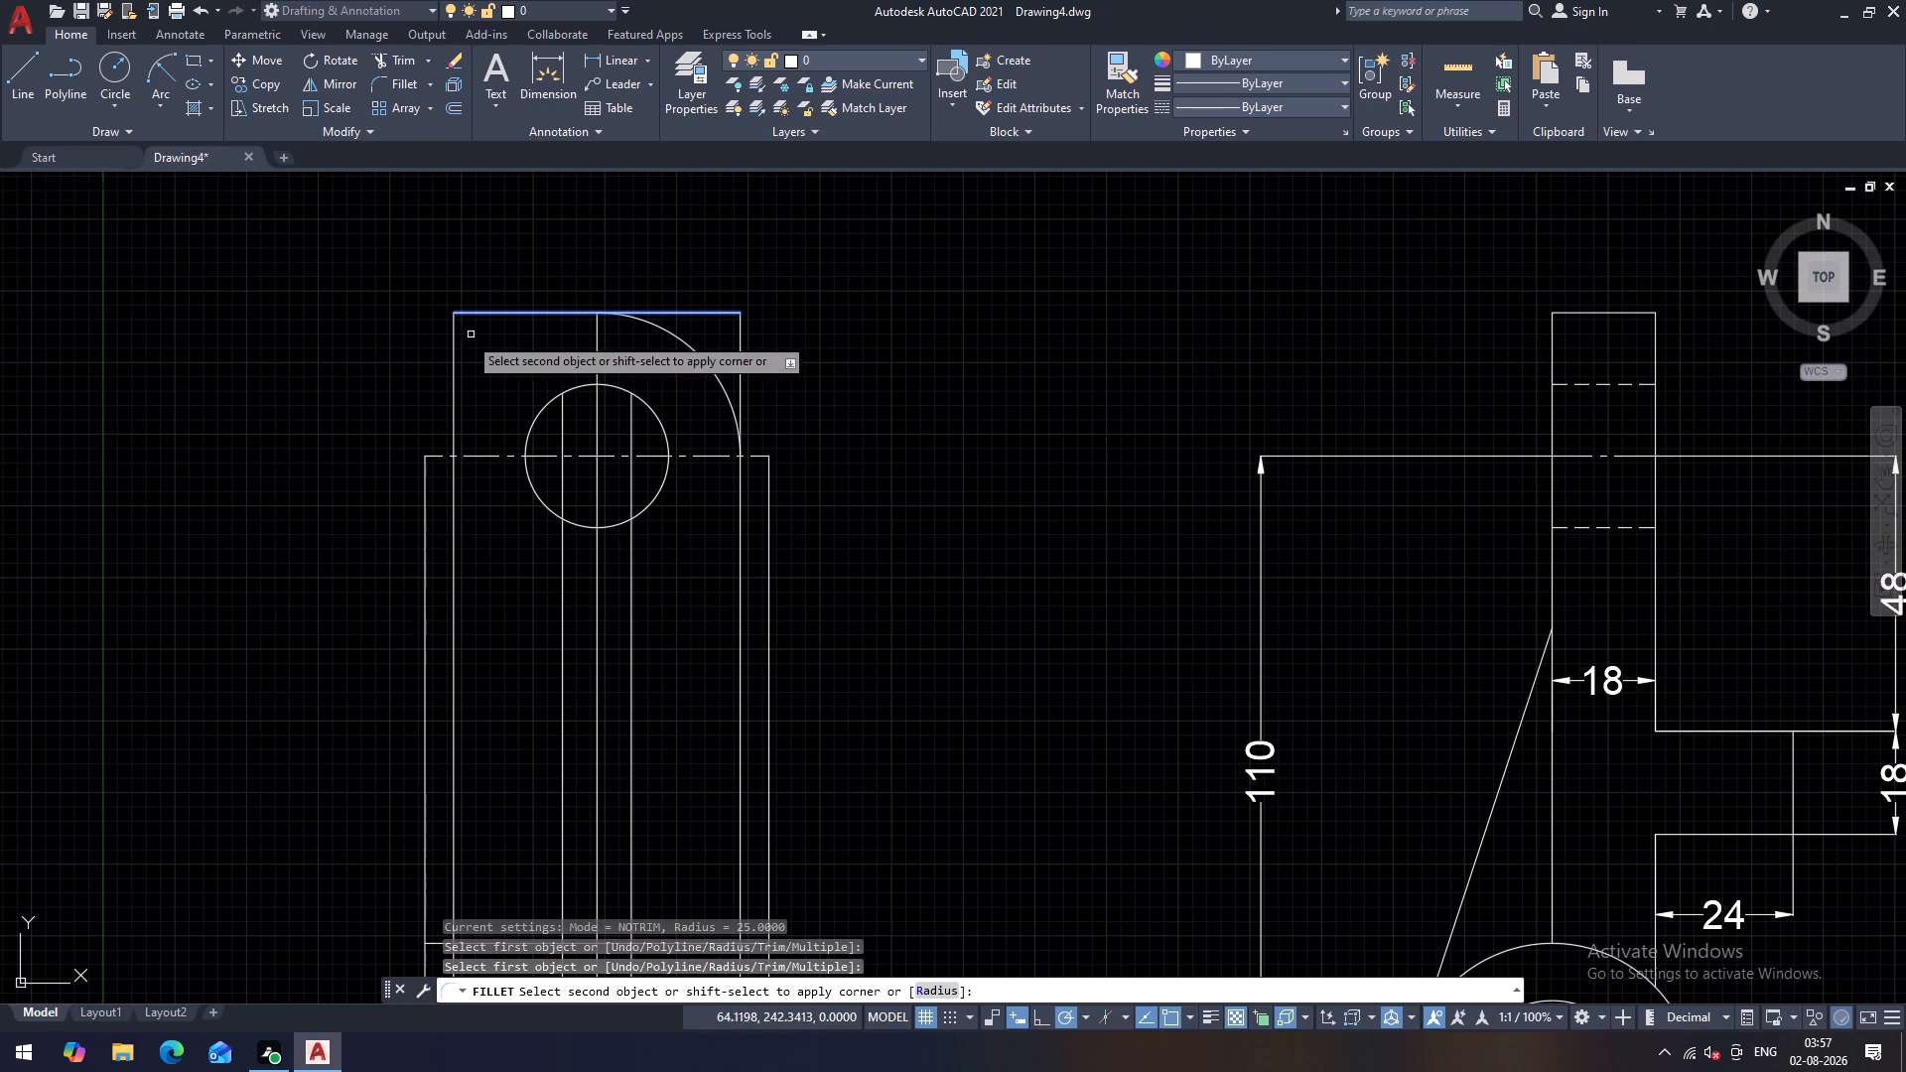
pyautogui.click(454, 353)
pyautogui.press('Escape')
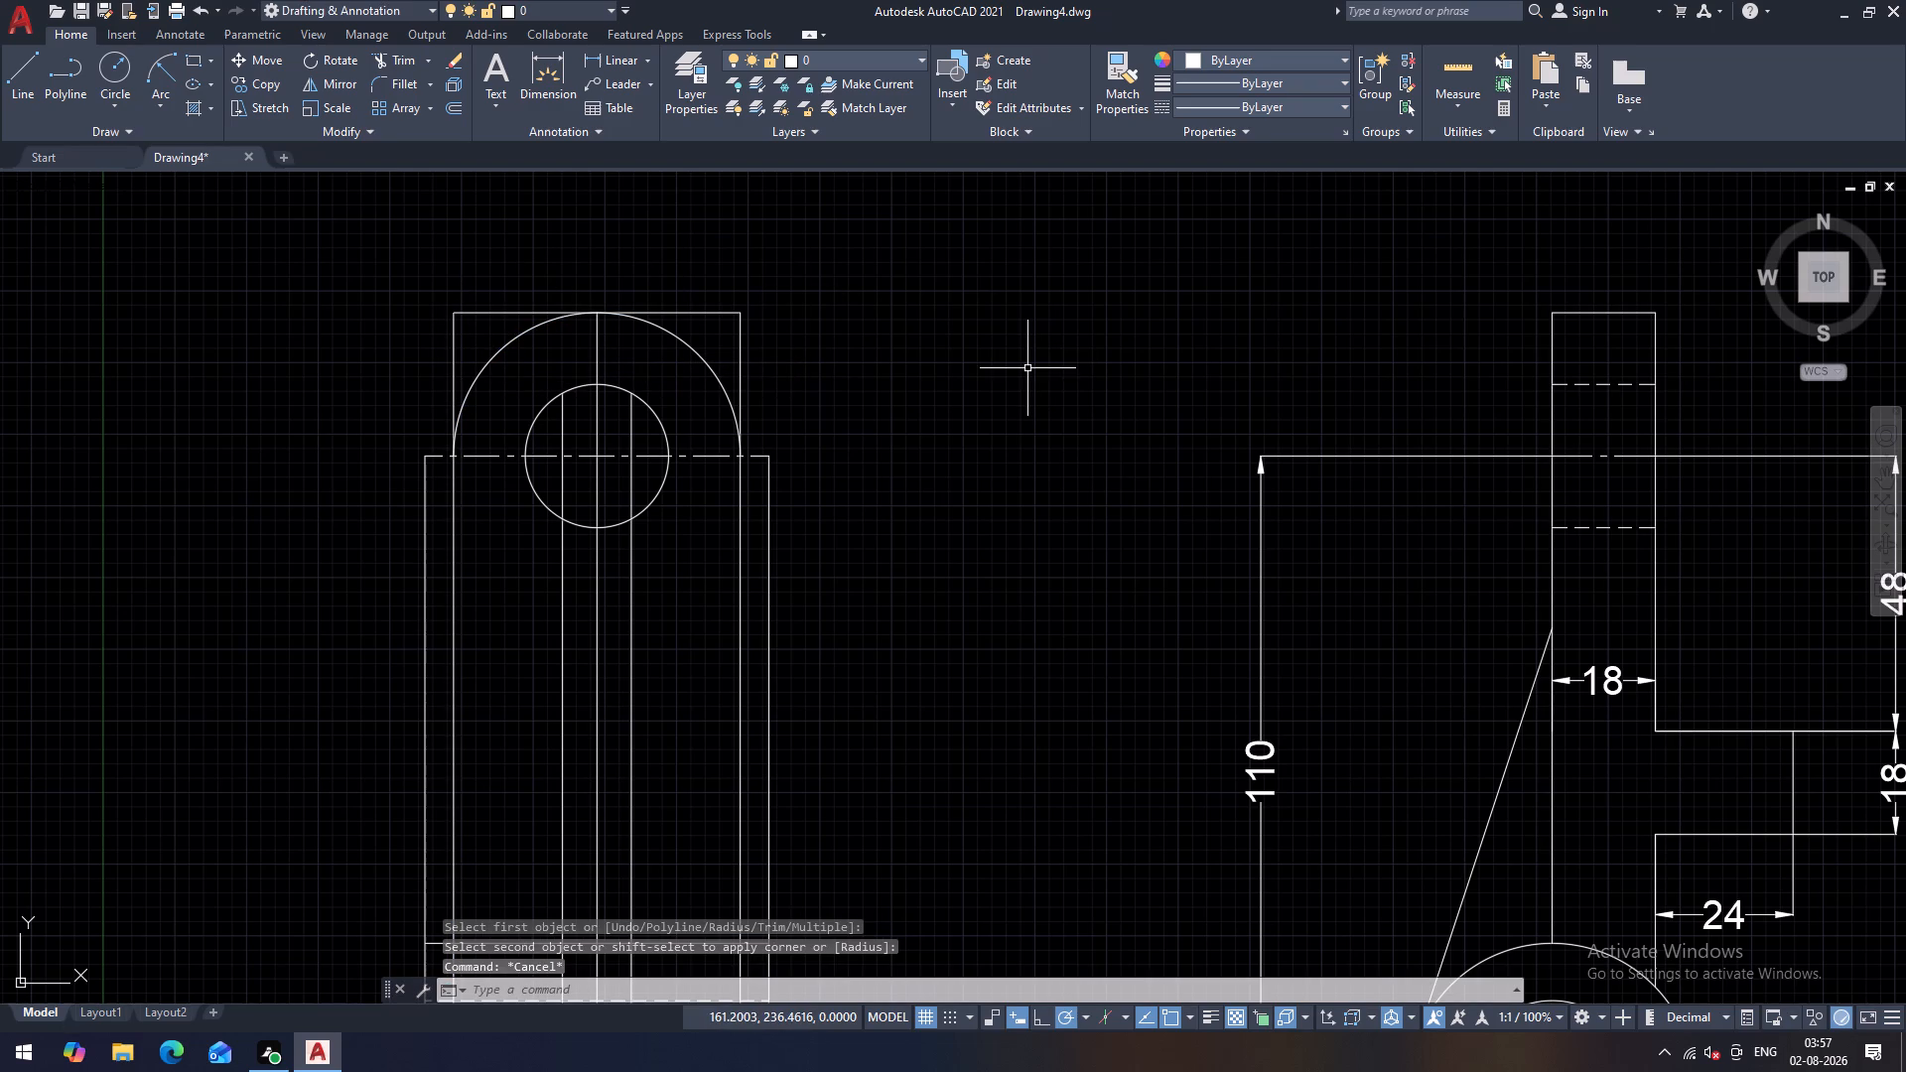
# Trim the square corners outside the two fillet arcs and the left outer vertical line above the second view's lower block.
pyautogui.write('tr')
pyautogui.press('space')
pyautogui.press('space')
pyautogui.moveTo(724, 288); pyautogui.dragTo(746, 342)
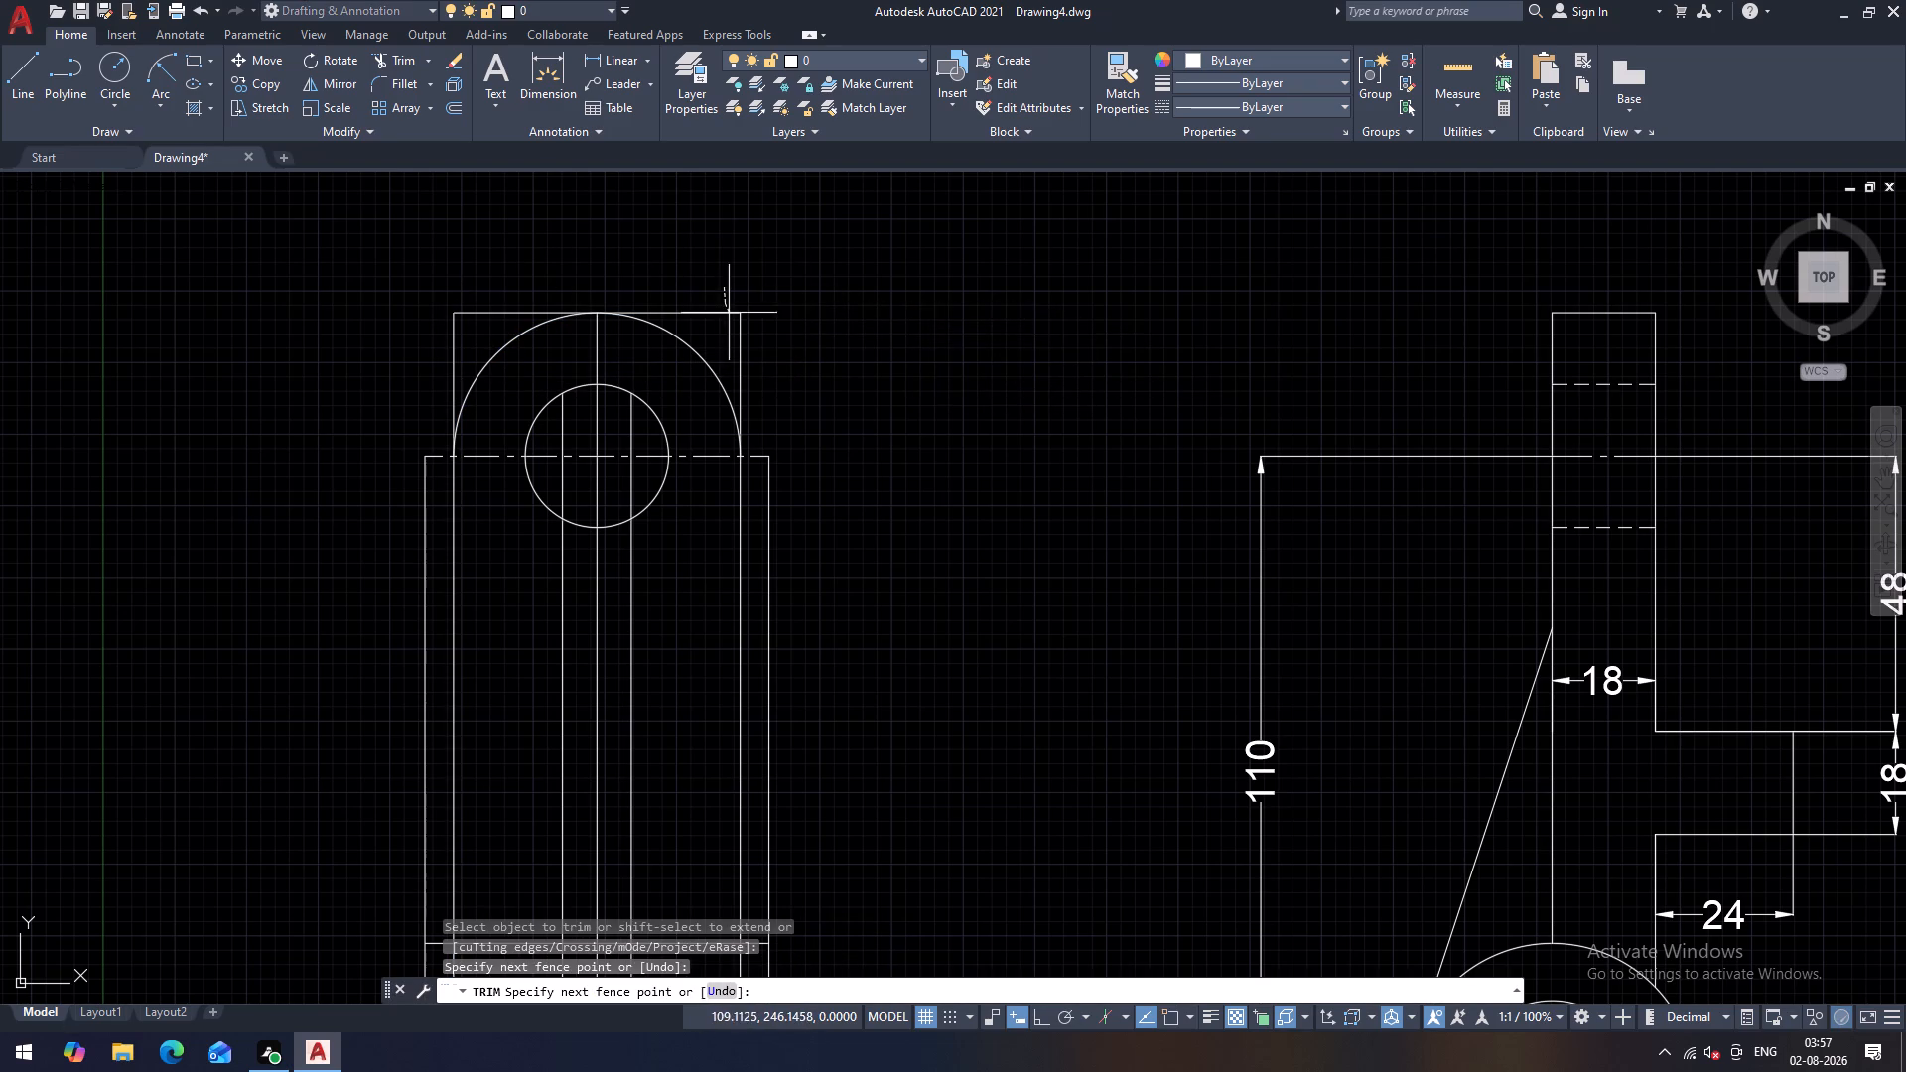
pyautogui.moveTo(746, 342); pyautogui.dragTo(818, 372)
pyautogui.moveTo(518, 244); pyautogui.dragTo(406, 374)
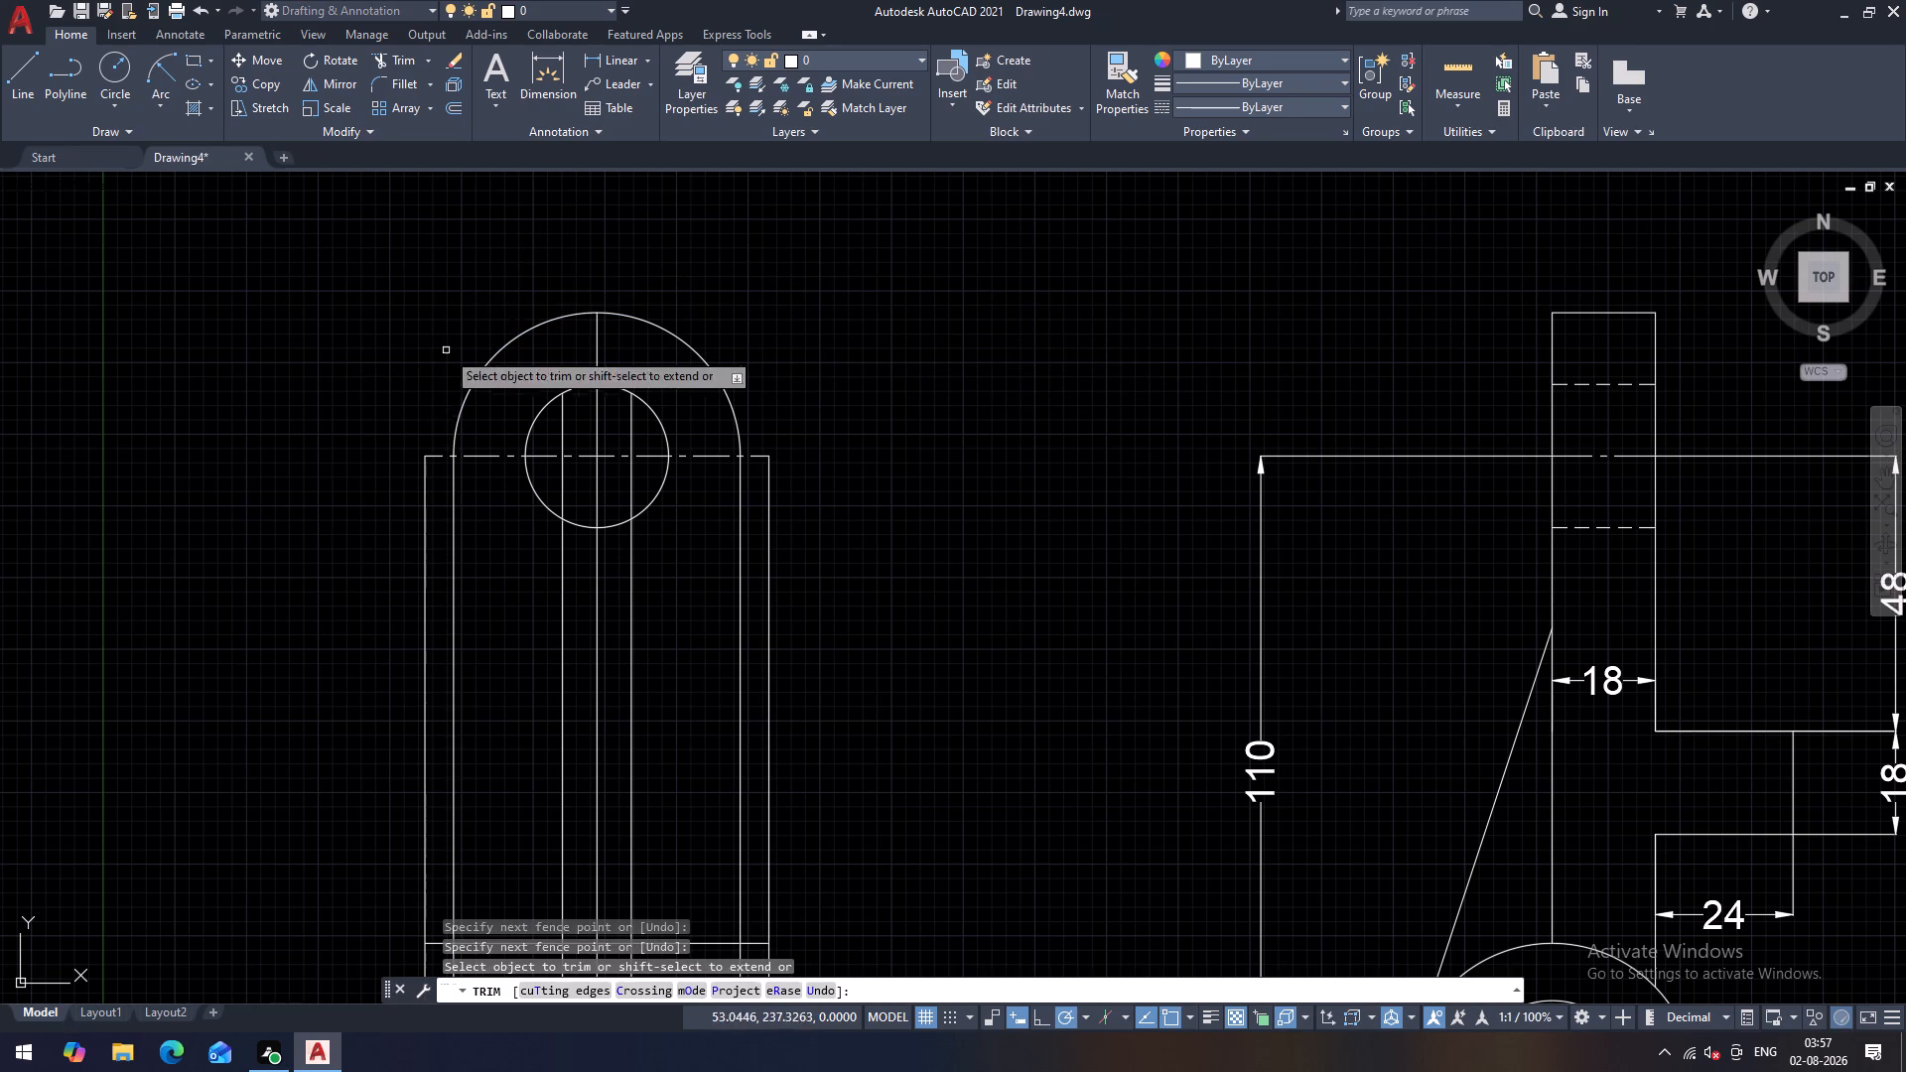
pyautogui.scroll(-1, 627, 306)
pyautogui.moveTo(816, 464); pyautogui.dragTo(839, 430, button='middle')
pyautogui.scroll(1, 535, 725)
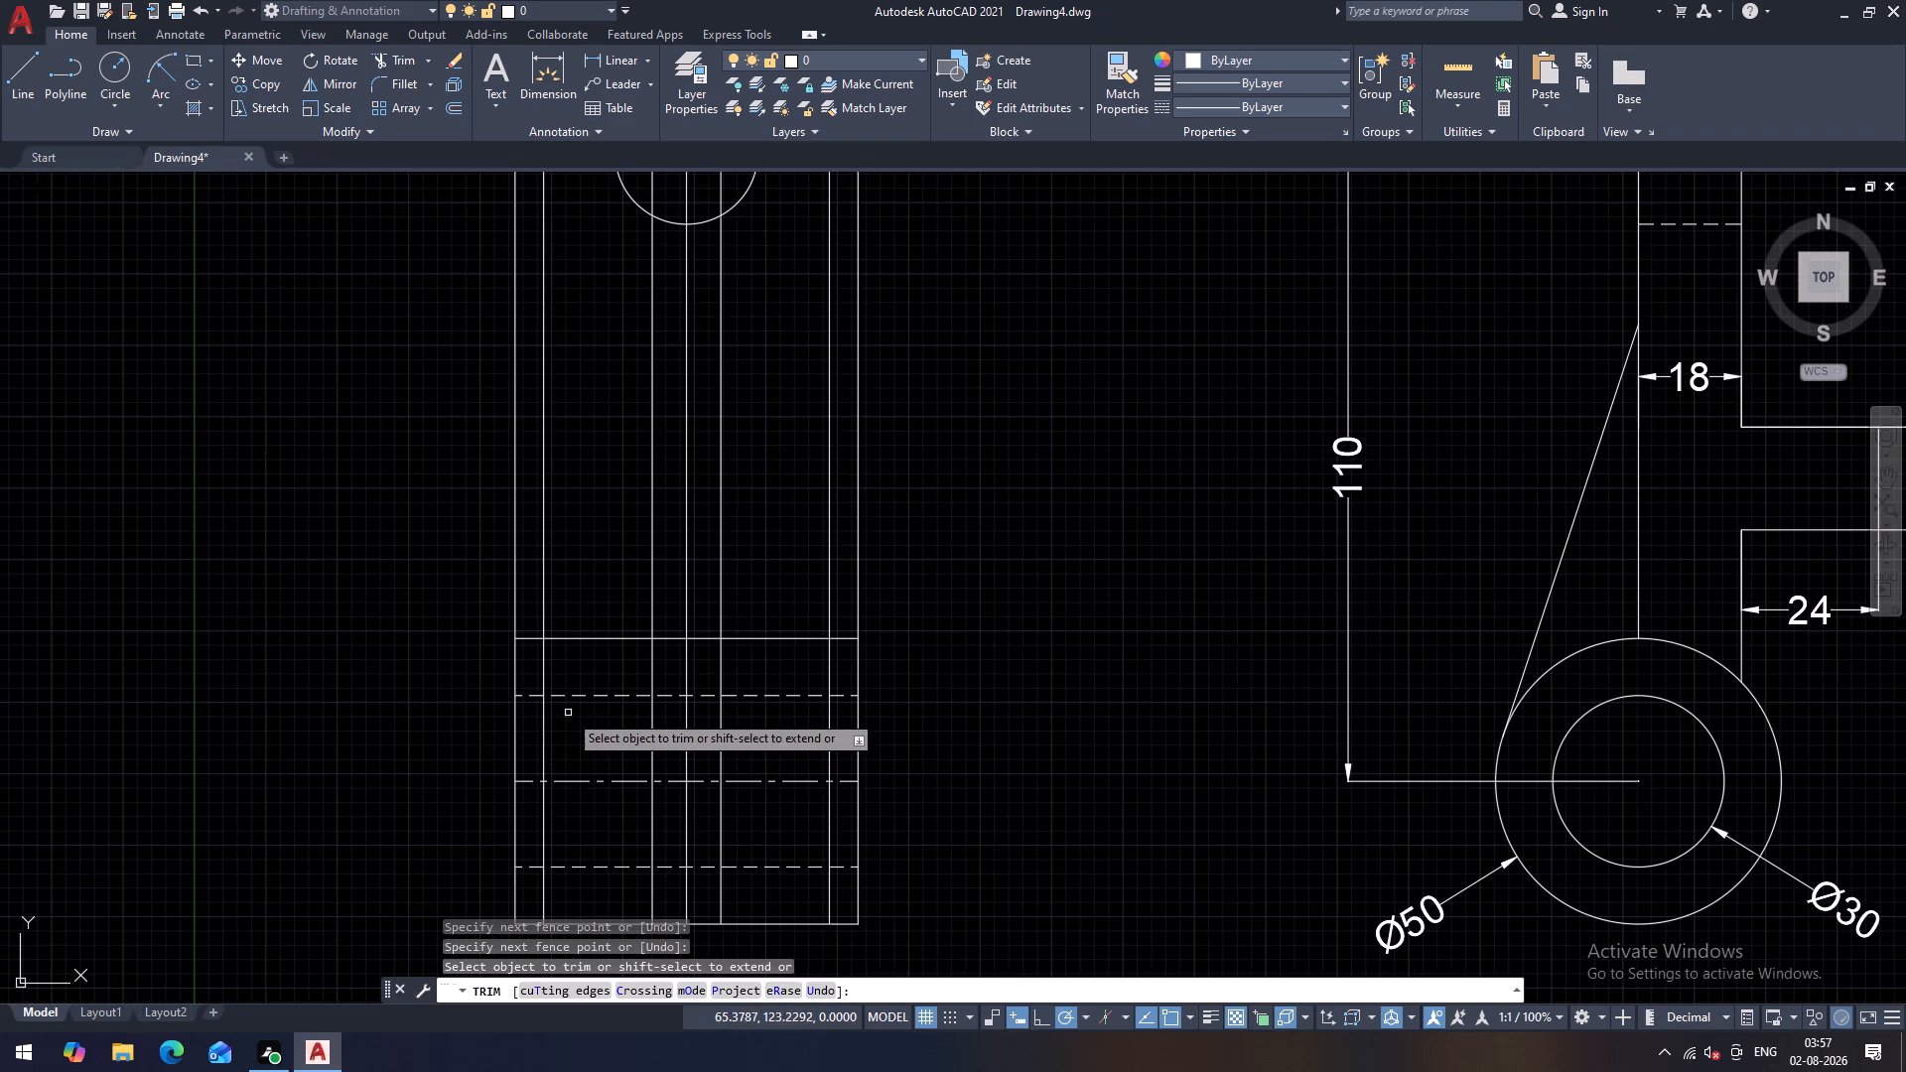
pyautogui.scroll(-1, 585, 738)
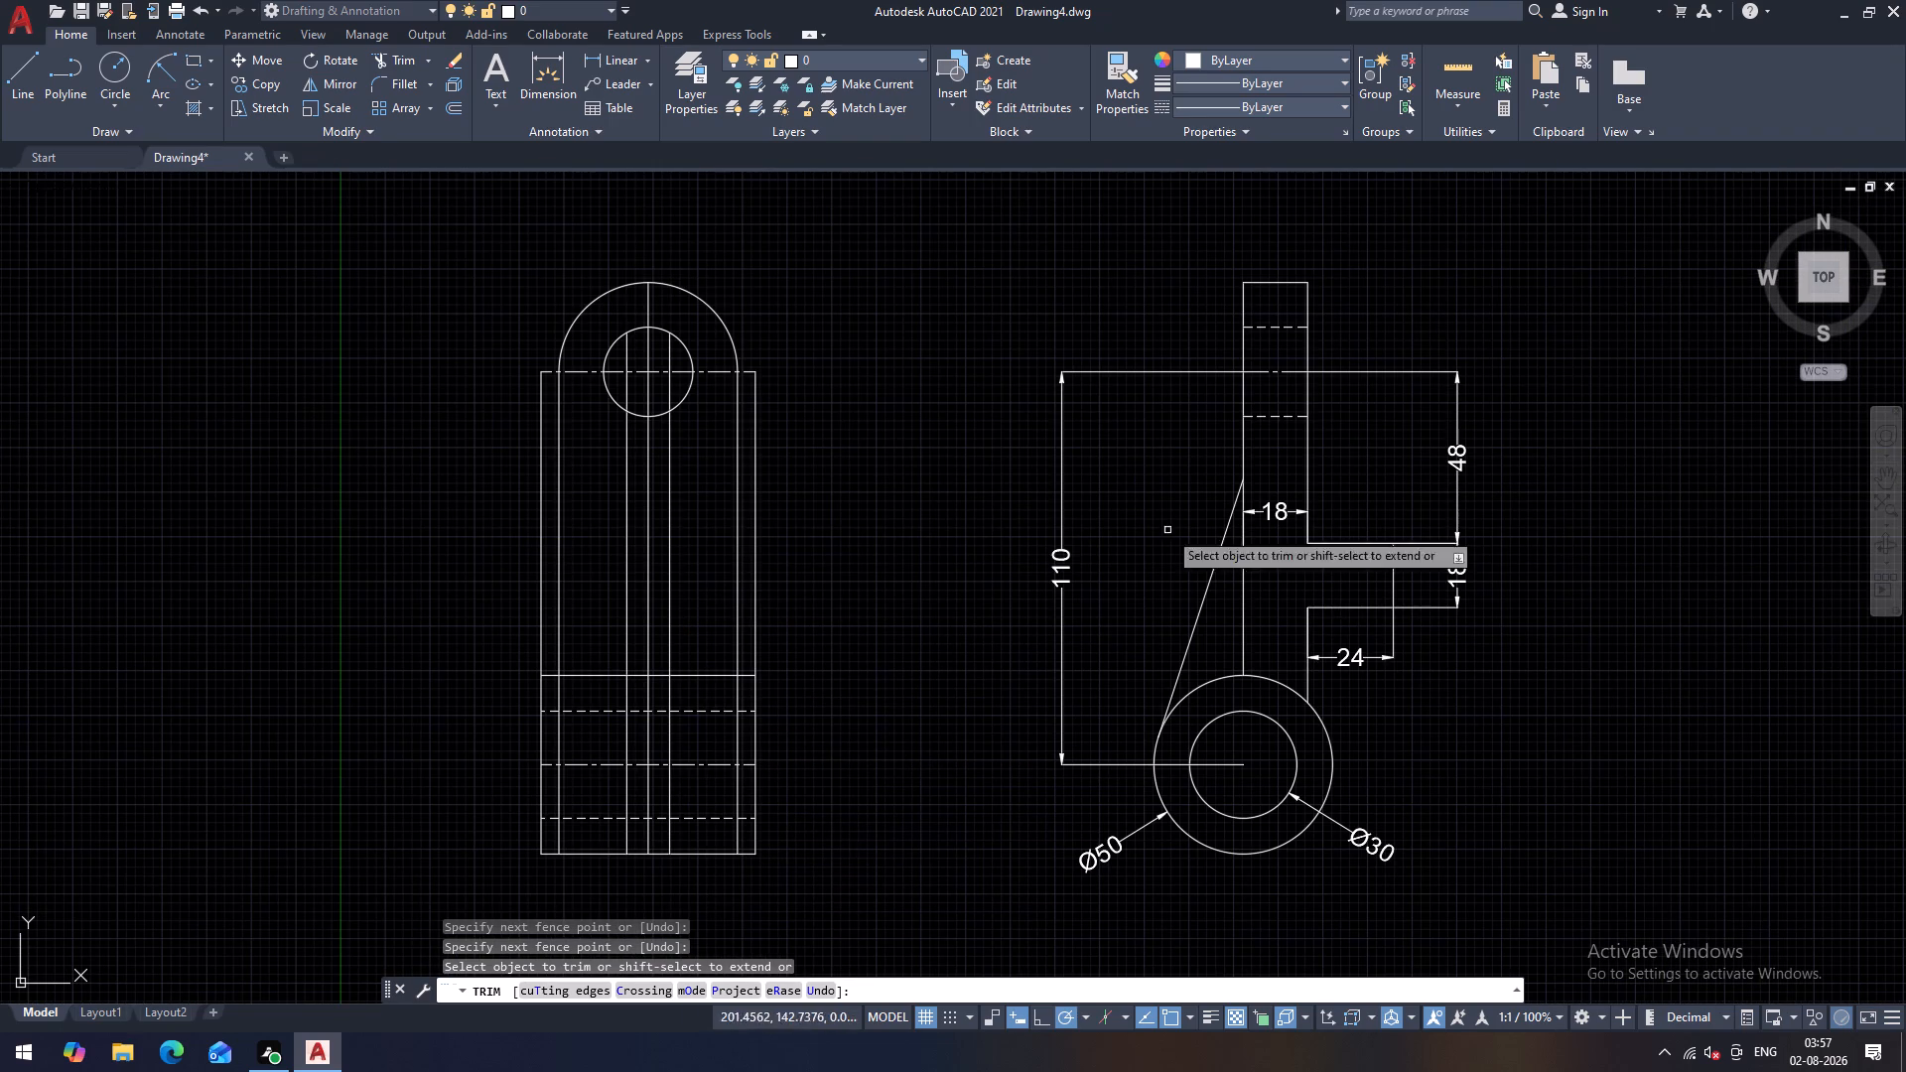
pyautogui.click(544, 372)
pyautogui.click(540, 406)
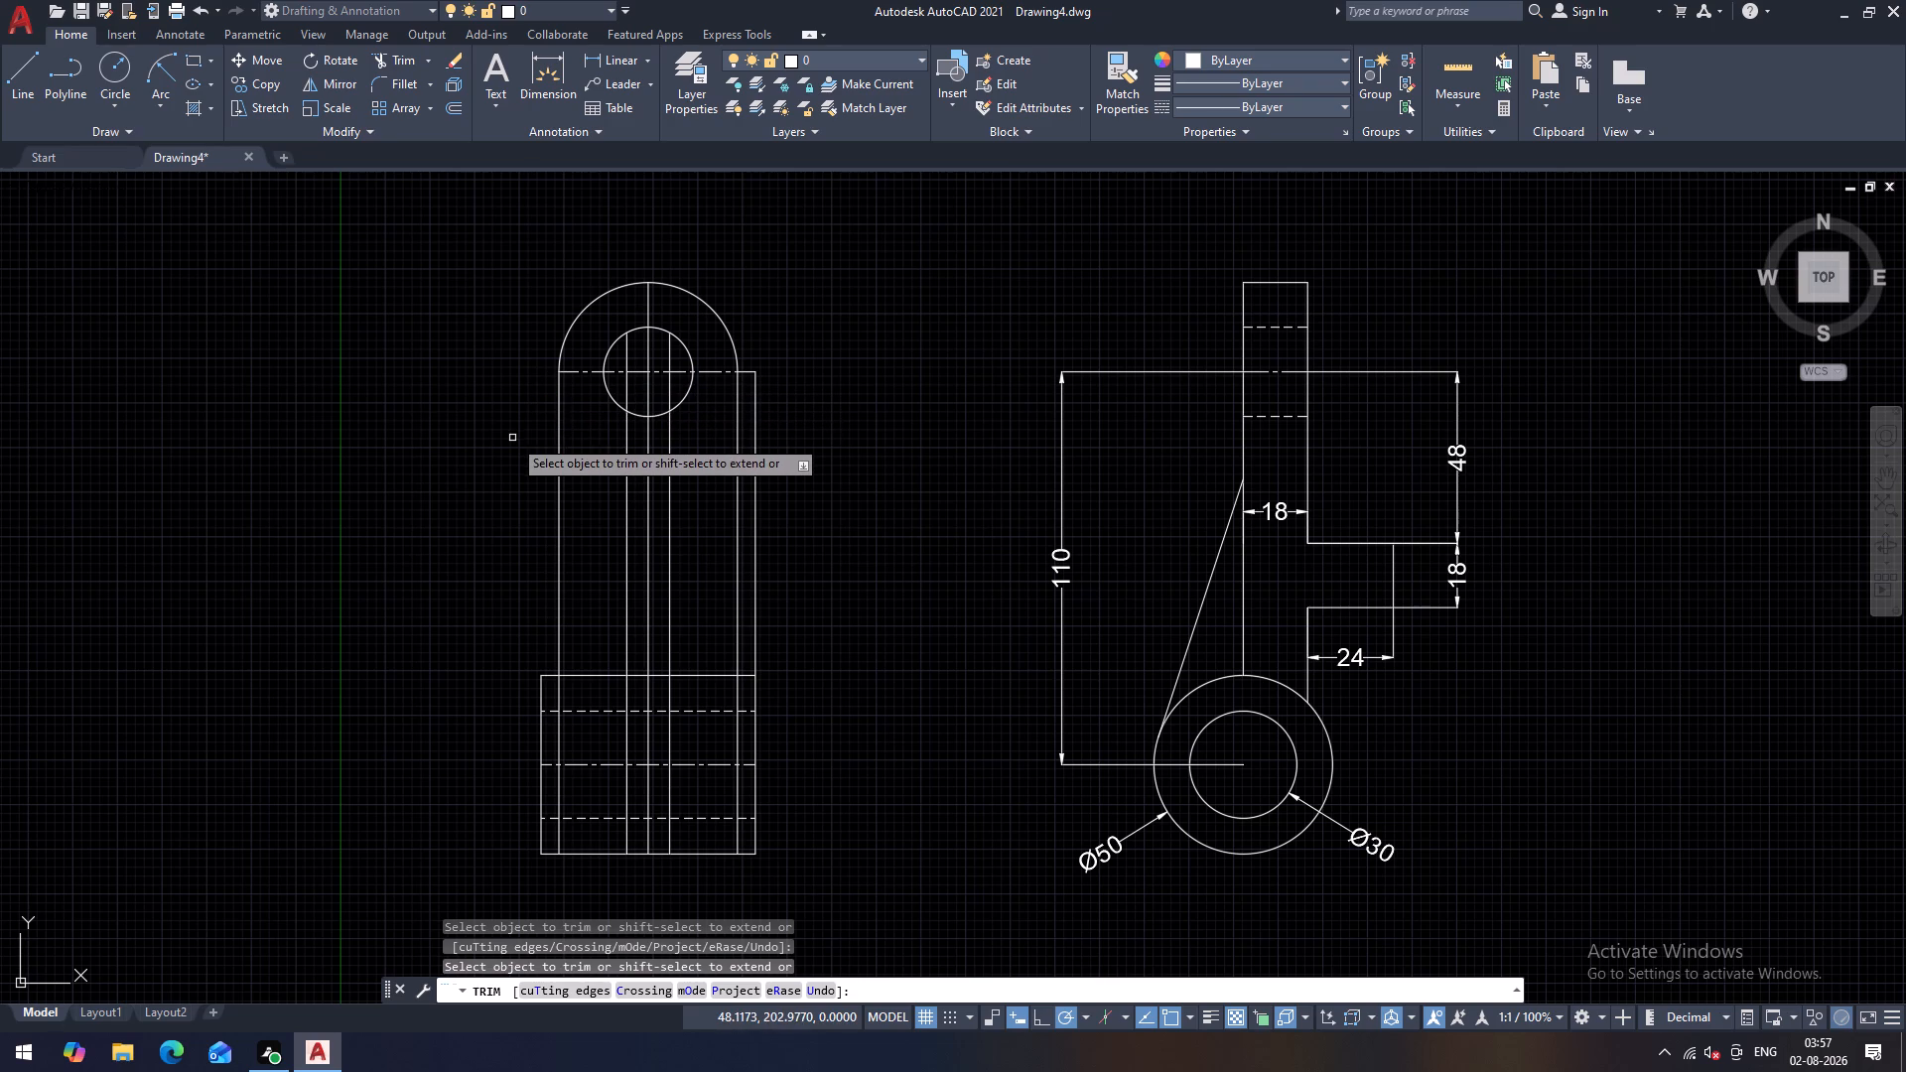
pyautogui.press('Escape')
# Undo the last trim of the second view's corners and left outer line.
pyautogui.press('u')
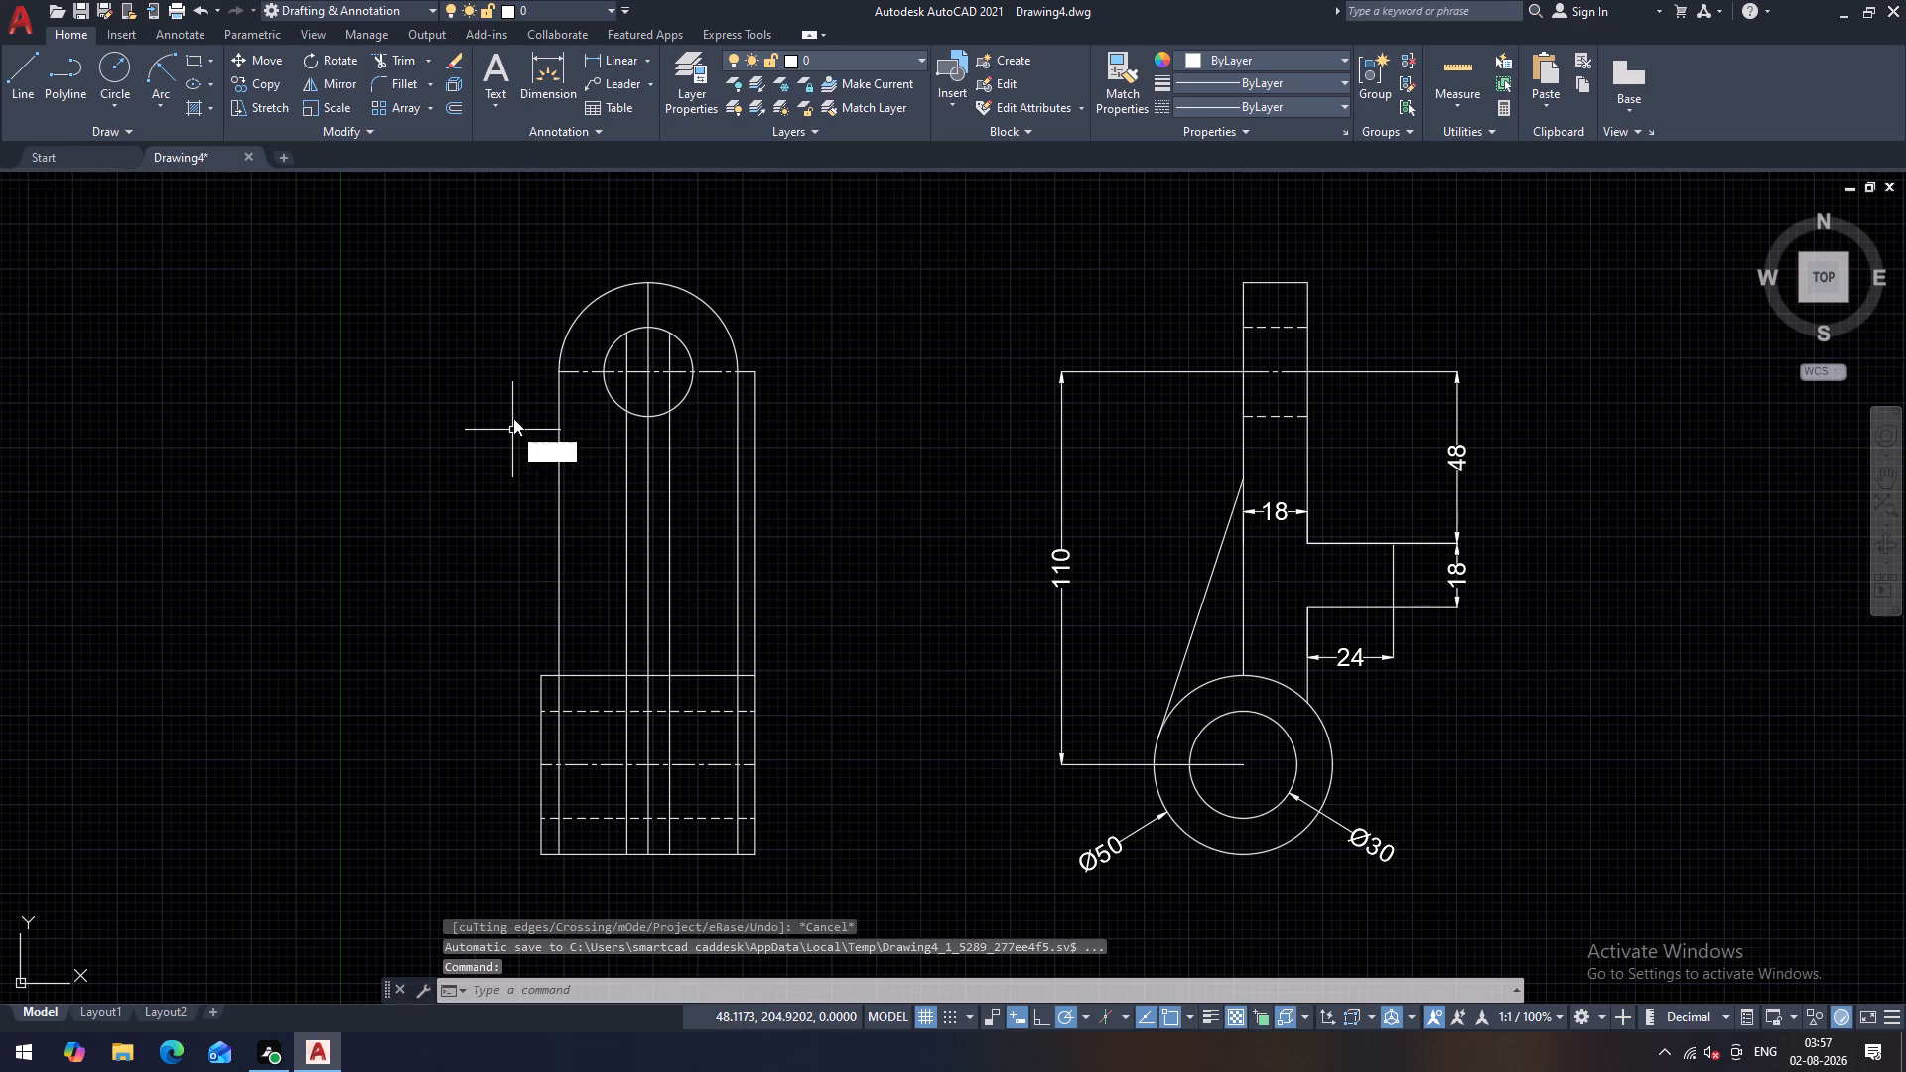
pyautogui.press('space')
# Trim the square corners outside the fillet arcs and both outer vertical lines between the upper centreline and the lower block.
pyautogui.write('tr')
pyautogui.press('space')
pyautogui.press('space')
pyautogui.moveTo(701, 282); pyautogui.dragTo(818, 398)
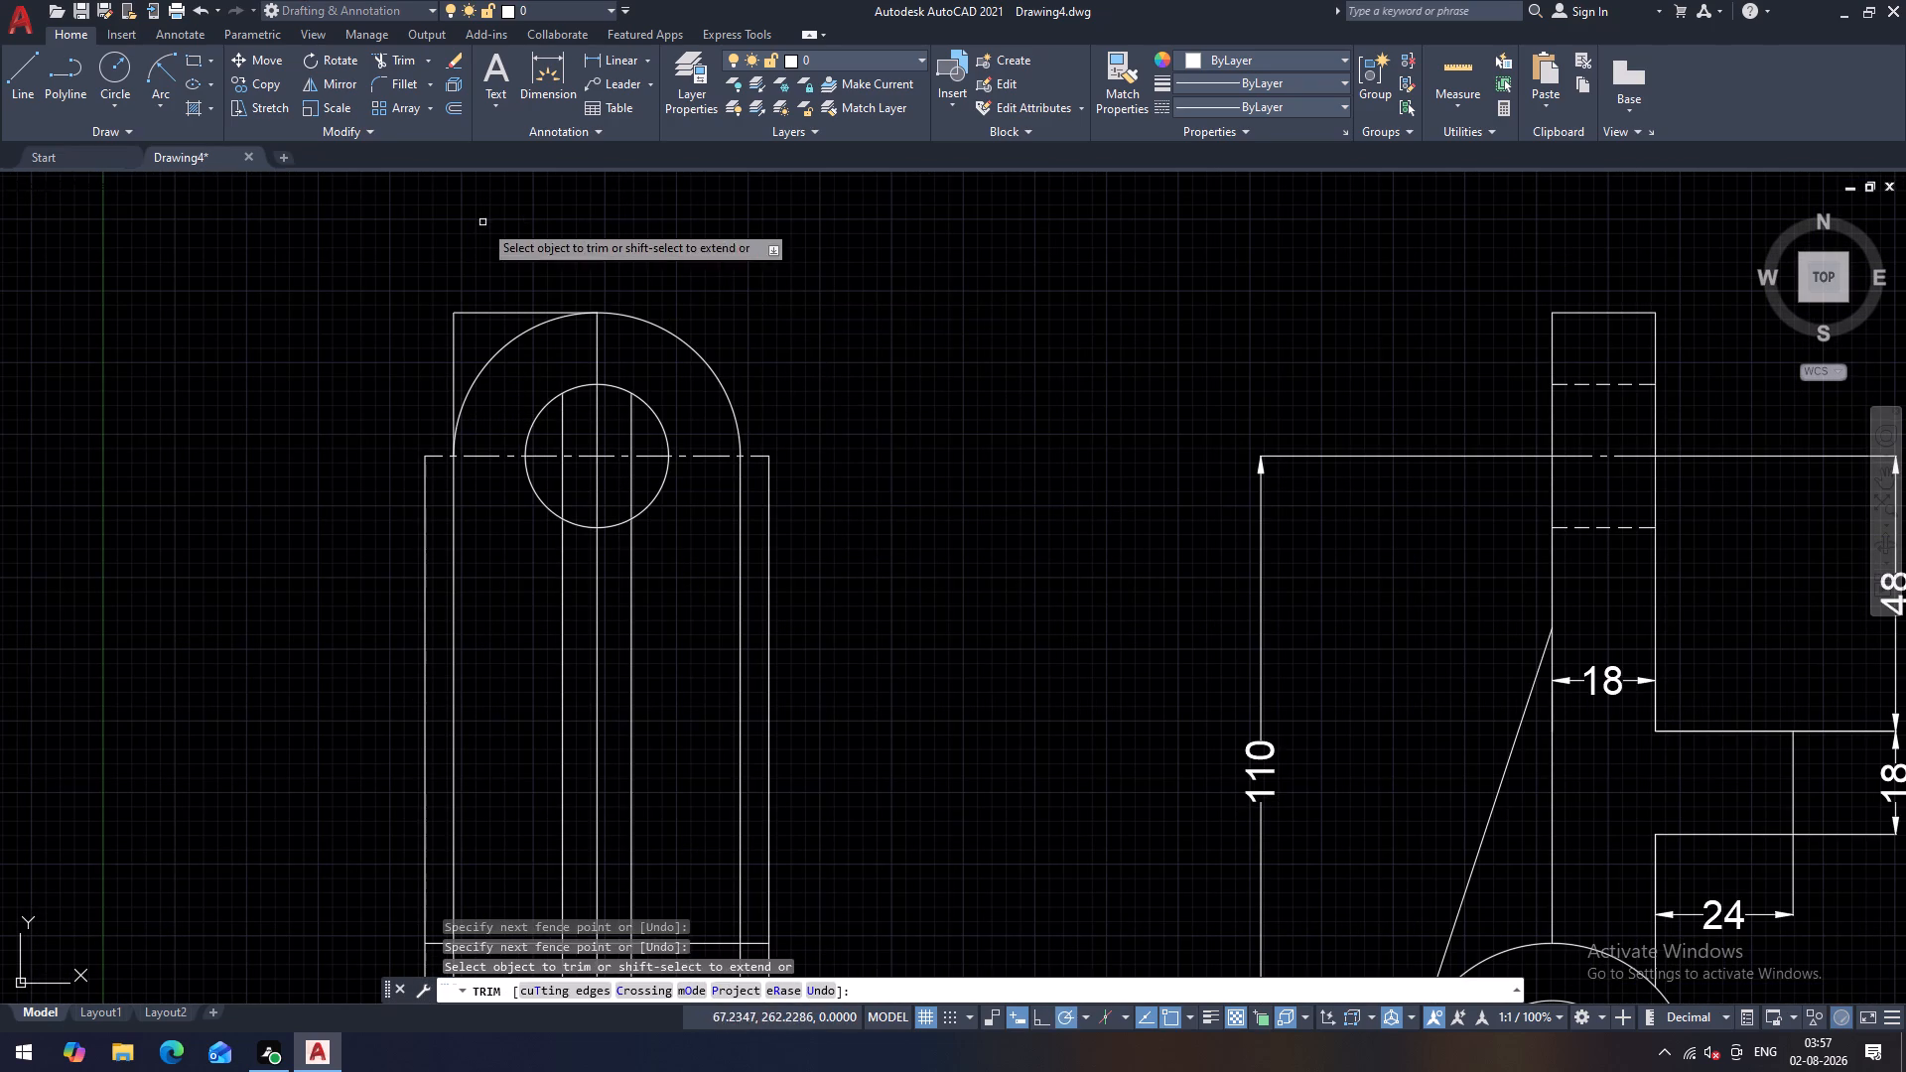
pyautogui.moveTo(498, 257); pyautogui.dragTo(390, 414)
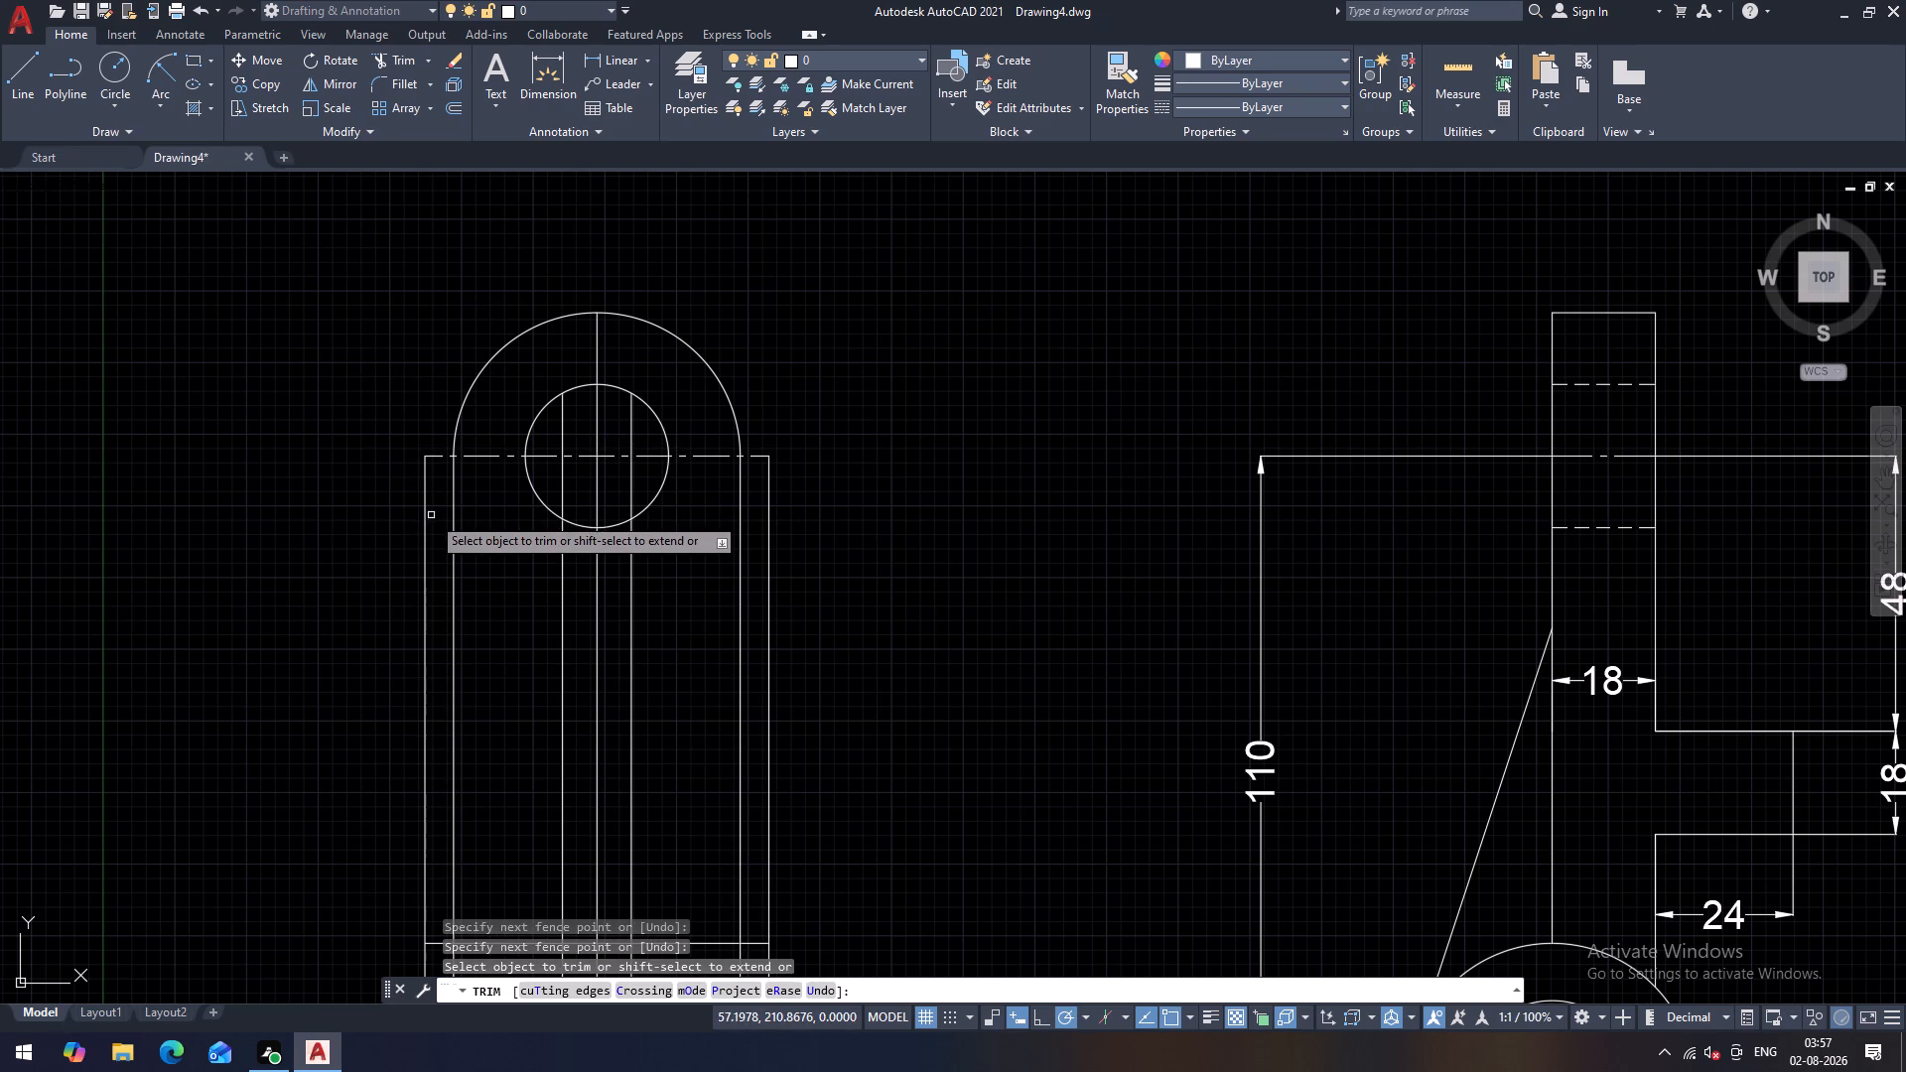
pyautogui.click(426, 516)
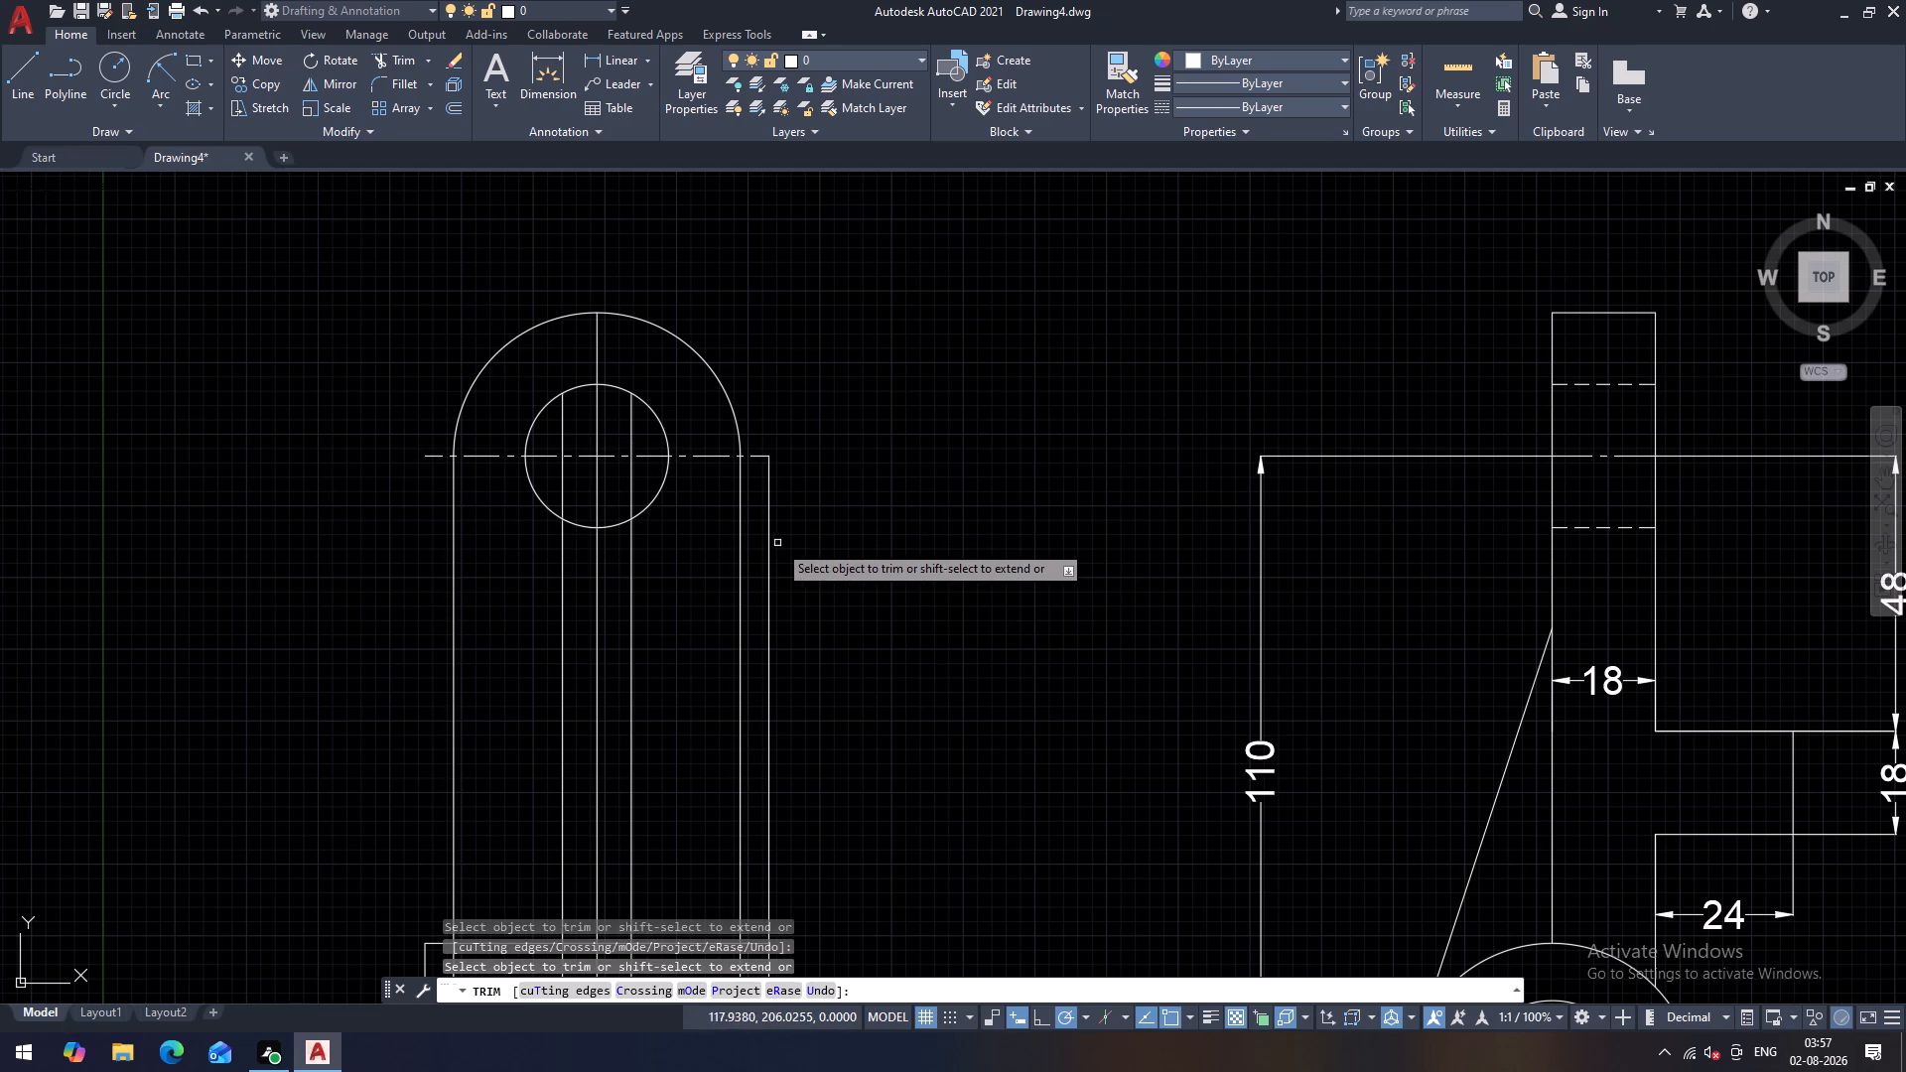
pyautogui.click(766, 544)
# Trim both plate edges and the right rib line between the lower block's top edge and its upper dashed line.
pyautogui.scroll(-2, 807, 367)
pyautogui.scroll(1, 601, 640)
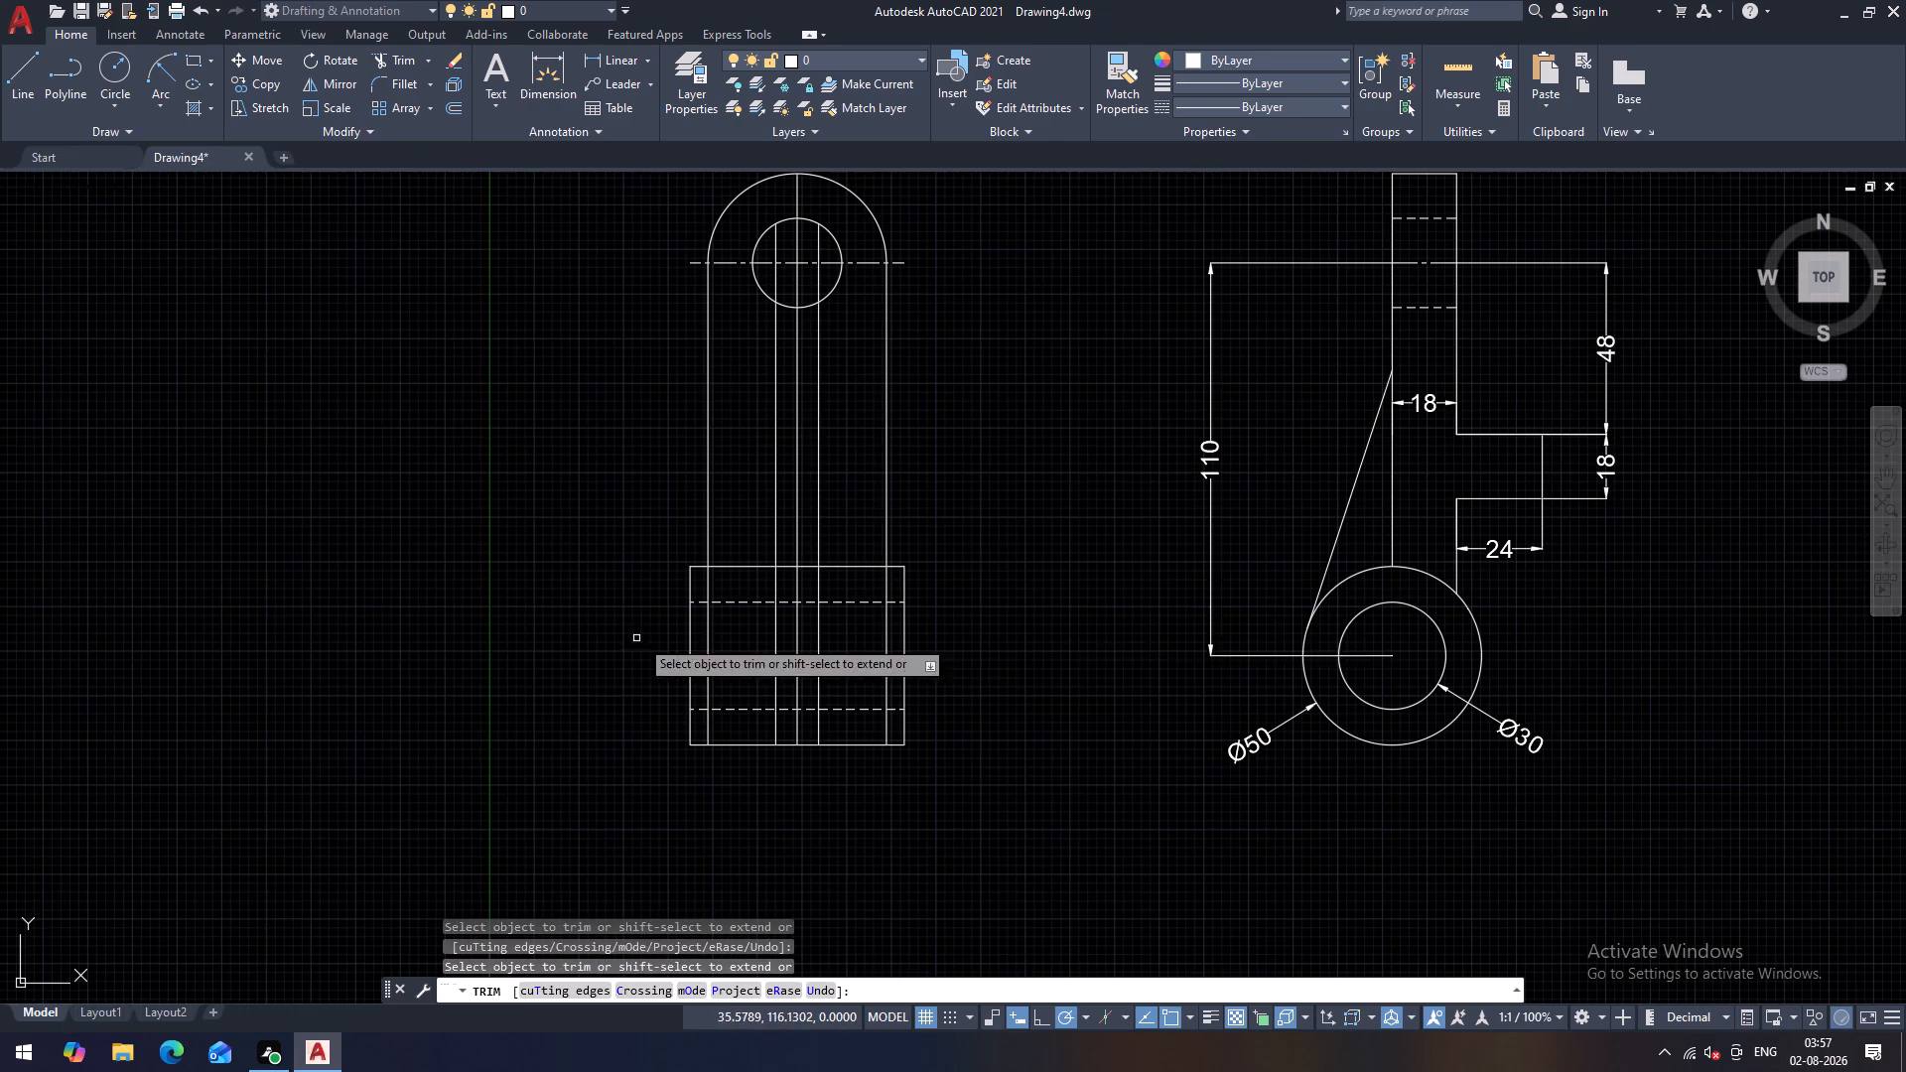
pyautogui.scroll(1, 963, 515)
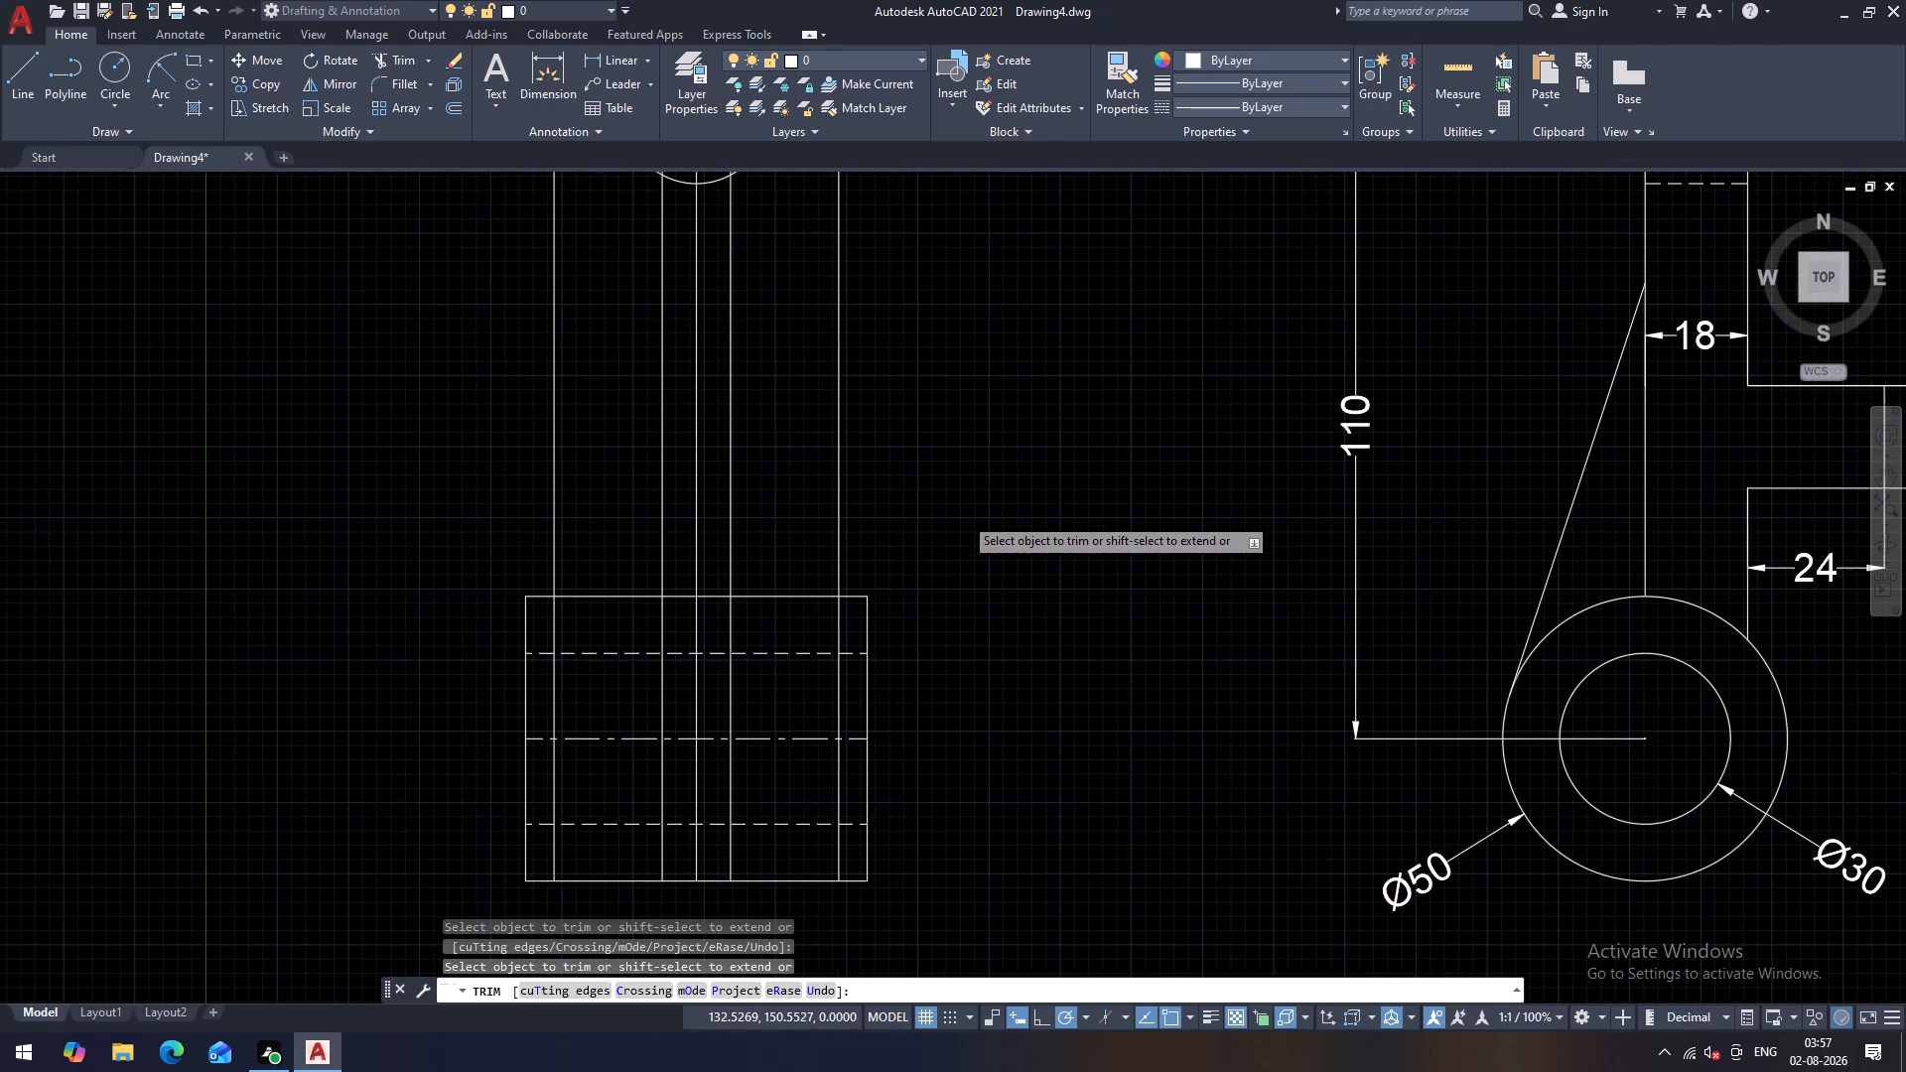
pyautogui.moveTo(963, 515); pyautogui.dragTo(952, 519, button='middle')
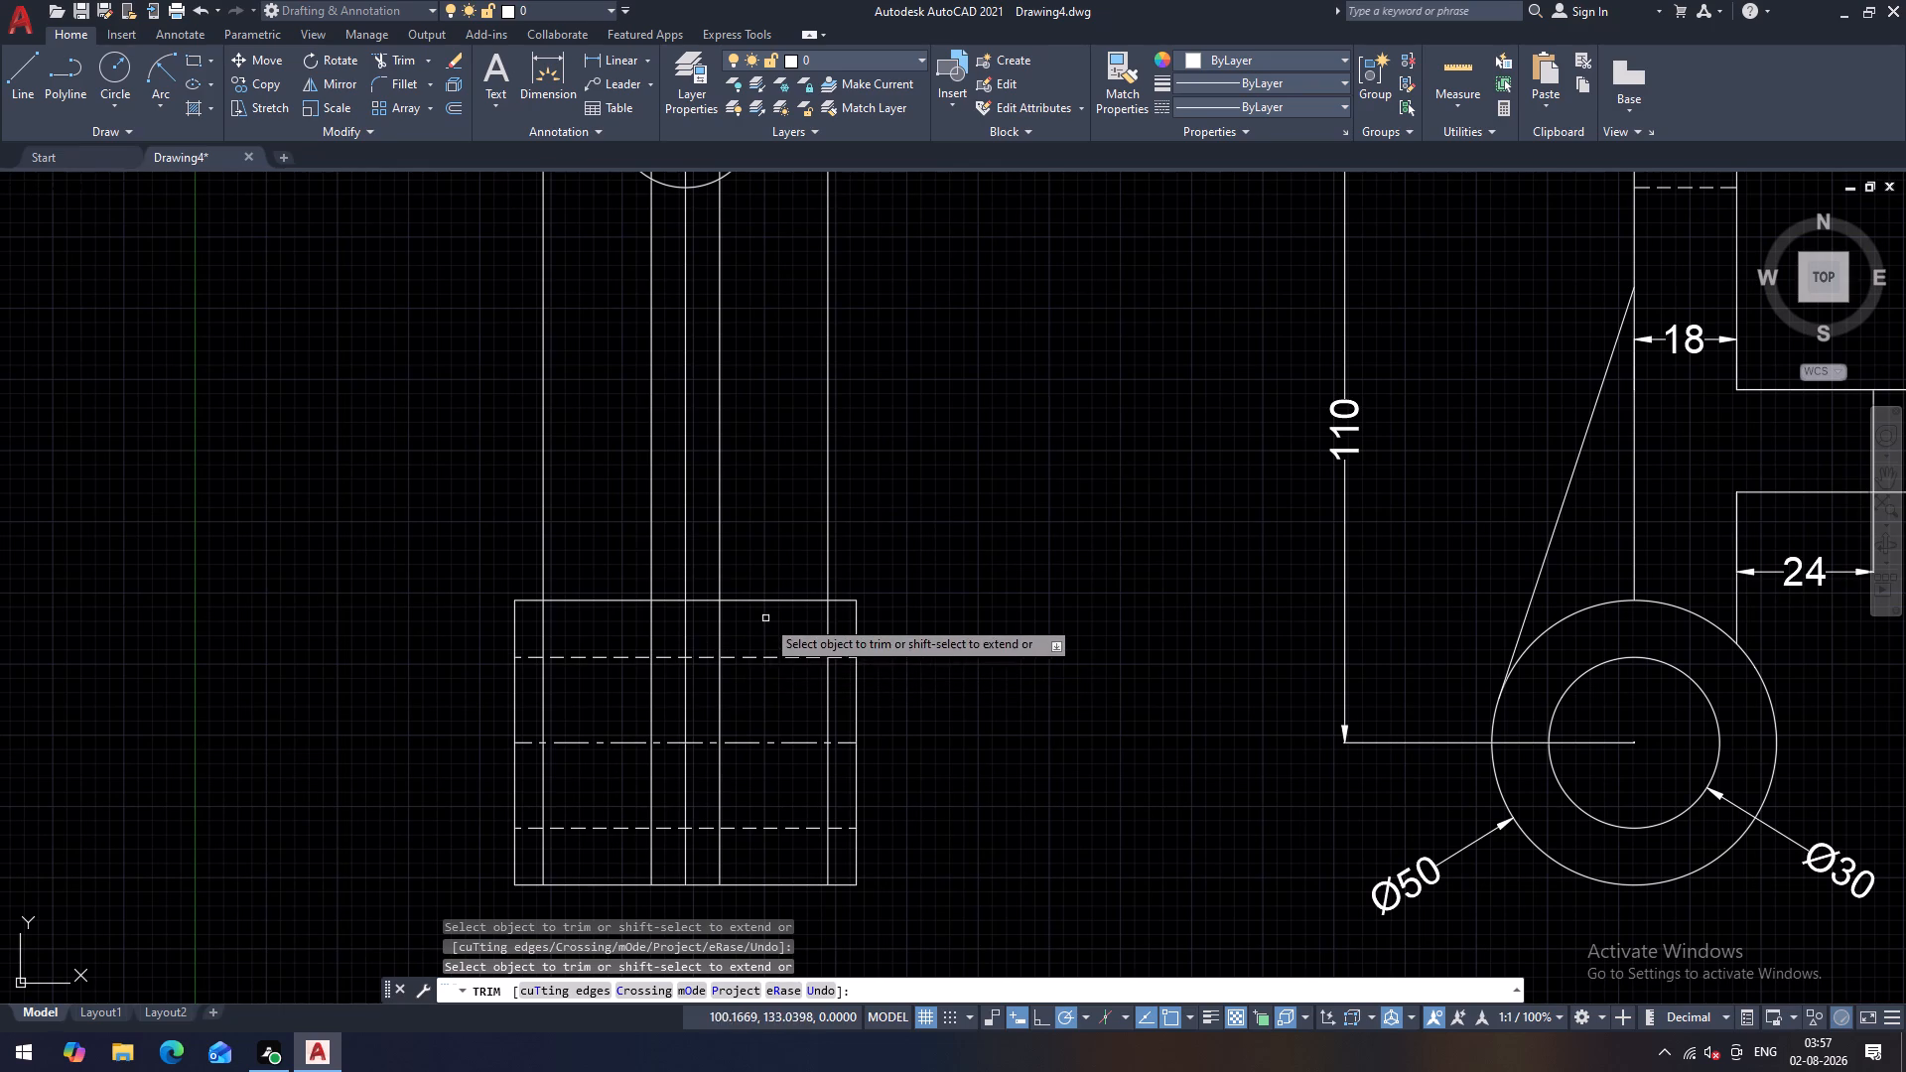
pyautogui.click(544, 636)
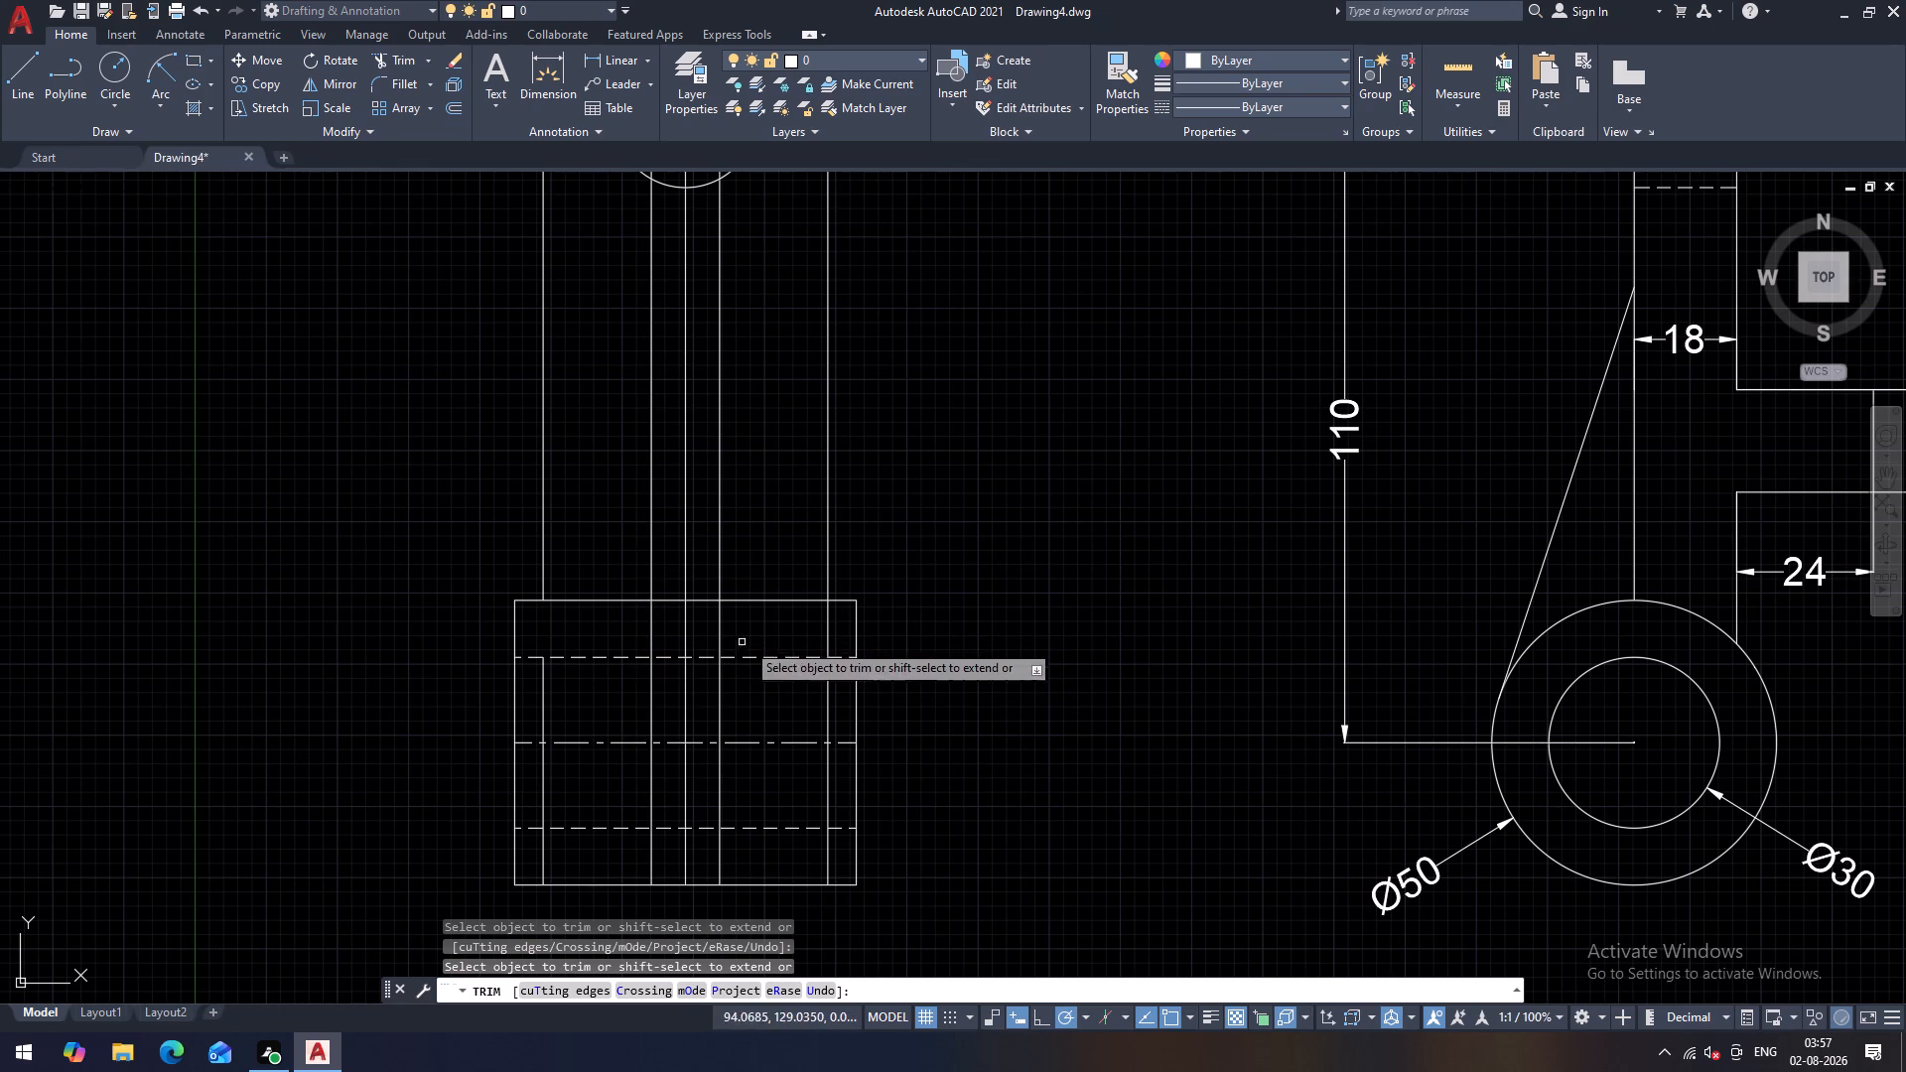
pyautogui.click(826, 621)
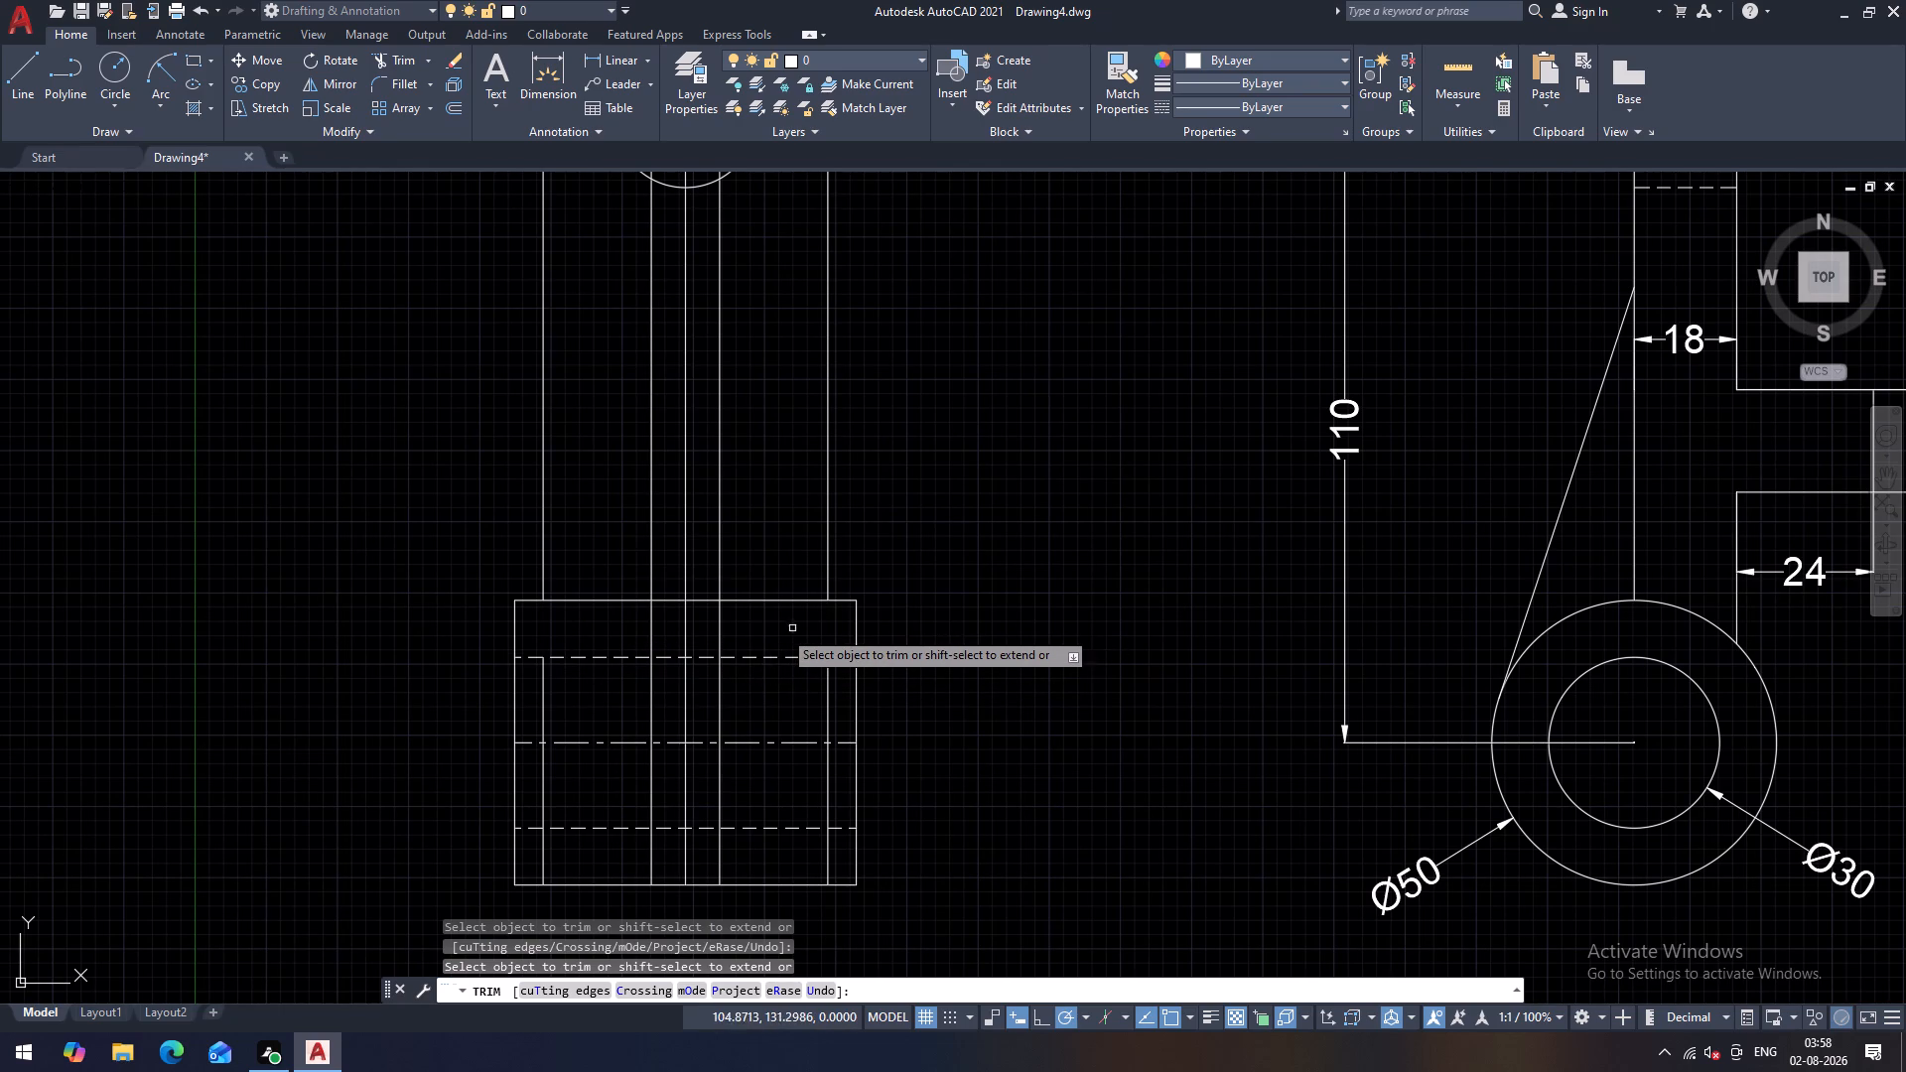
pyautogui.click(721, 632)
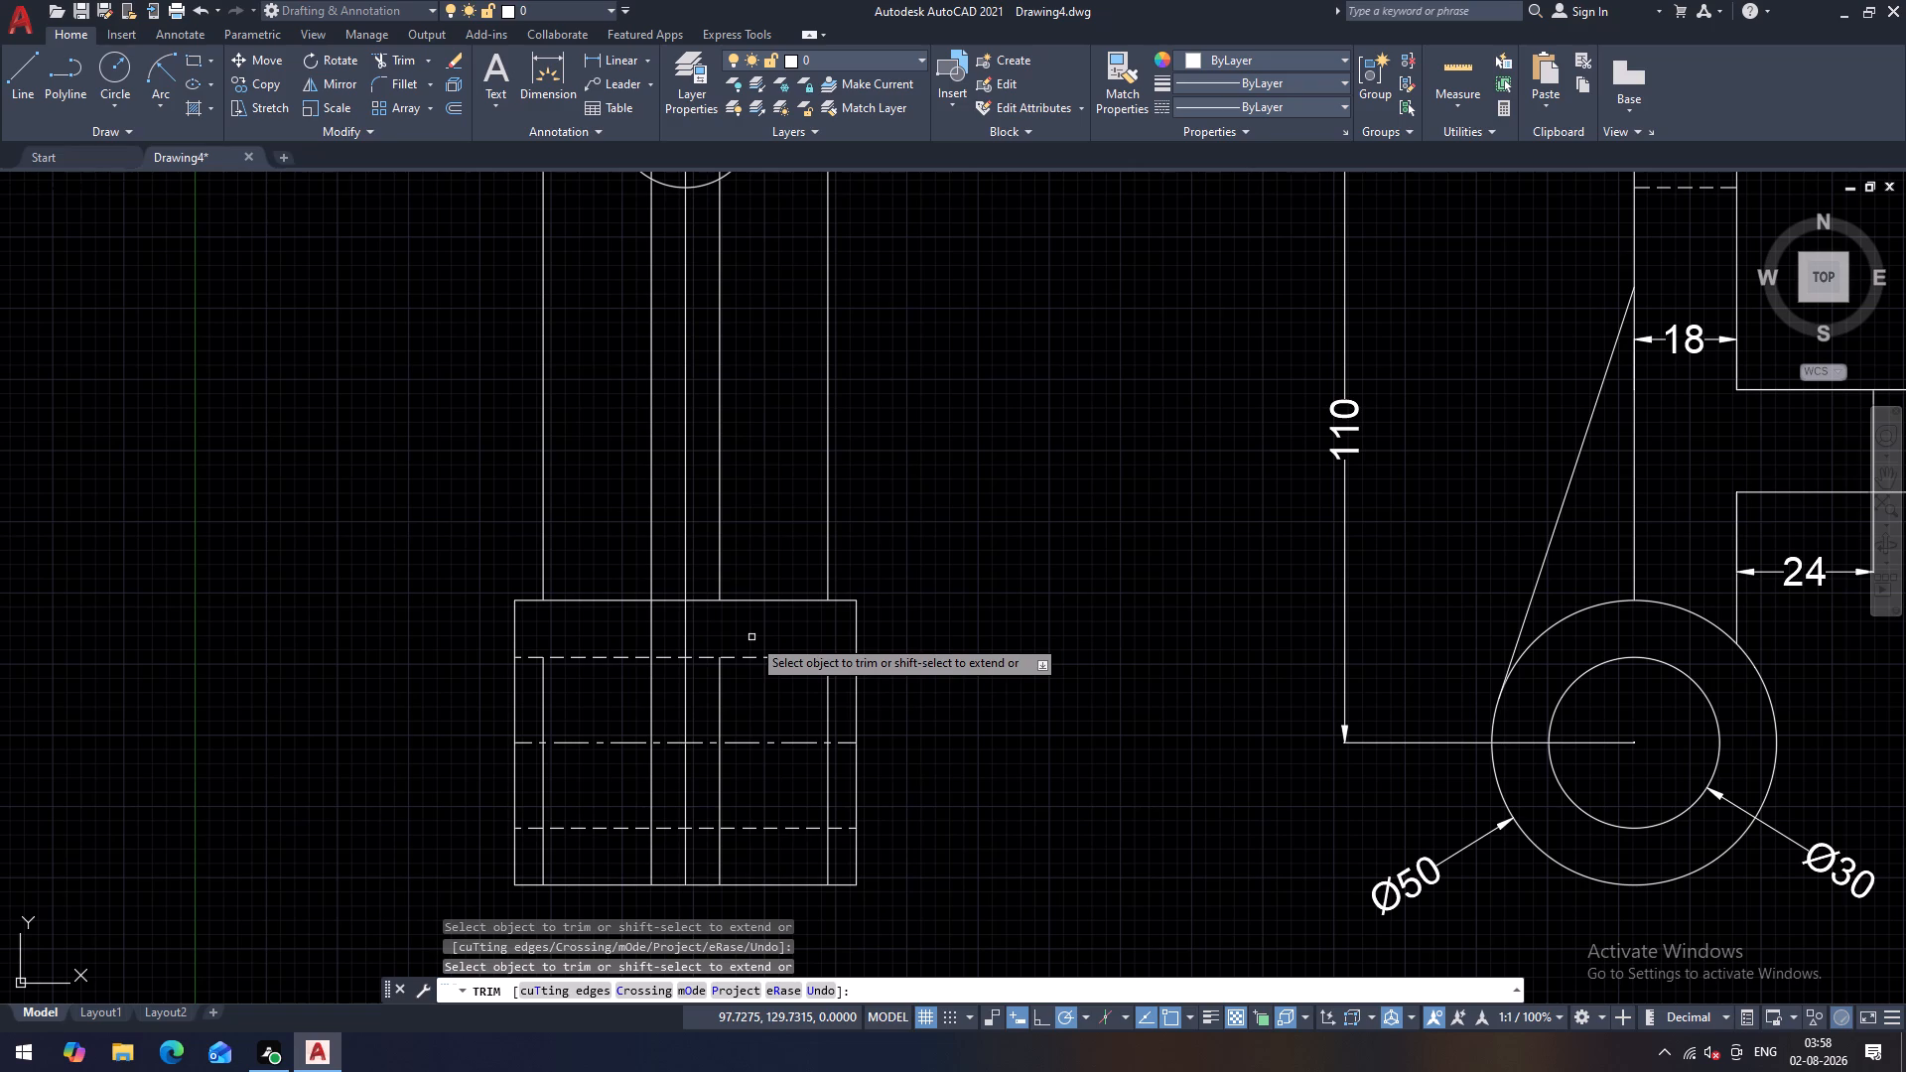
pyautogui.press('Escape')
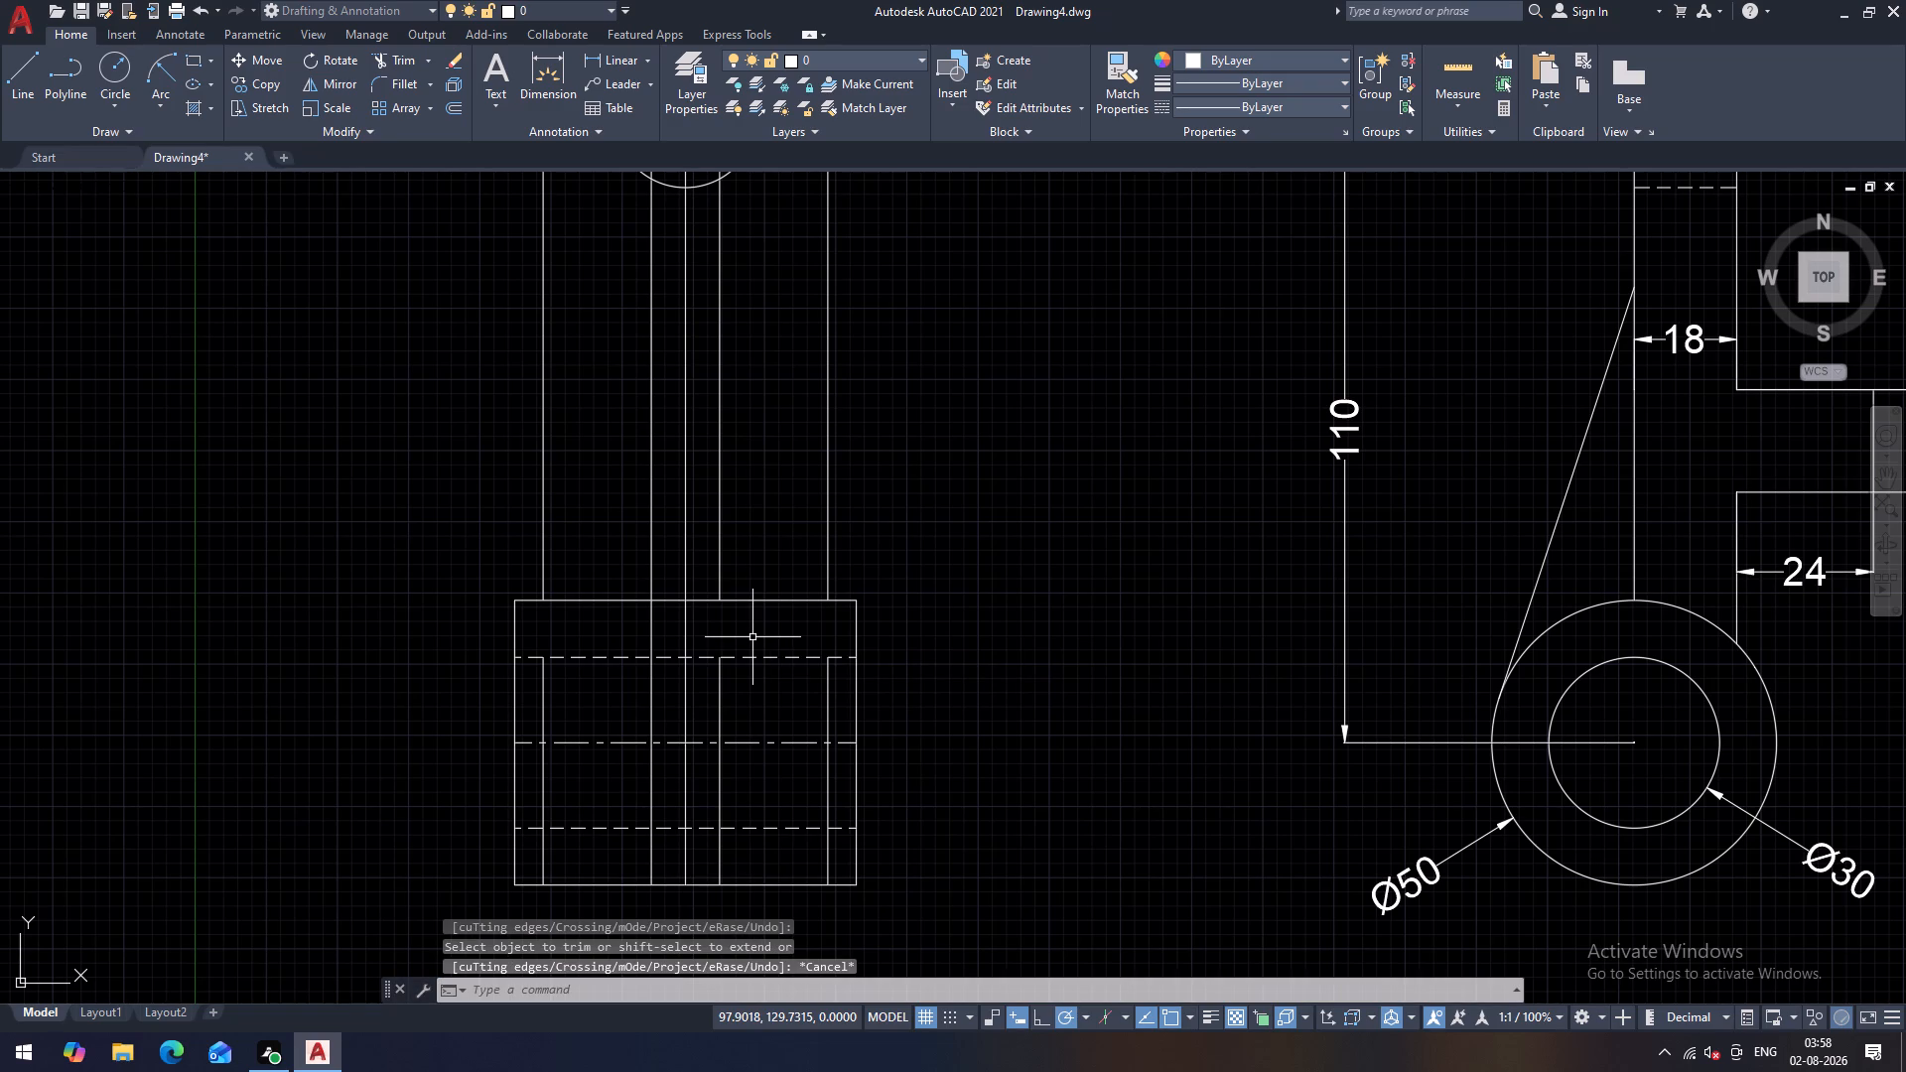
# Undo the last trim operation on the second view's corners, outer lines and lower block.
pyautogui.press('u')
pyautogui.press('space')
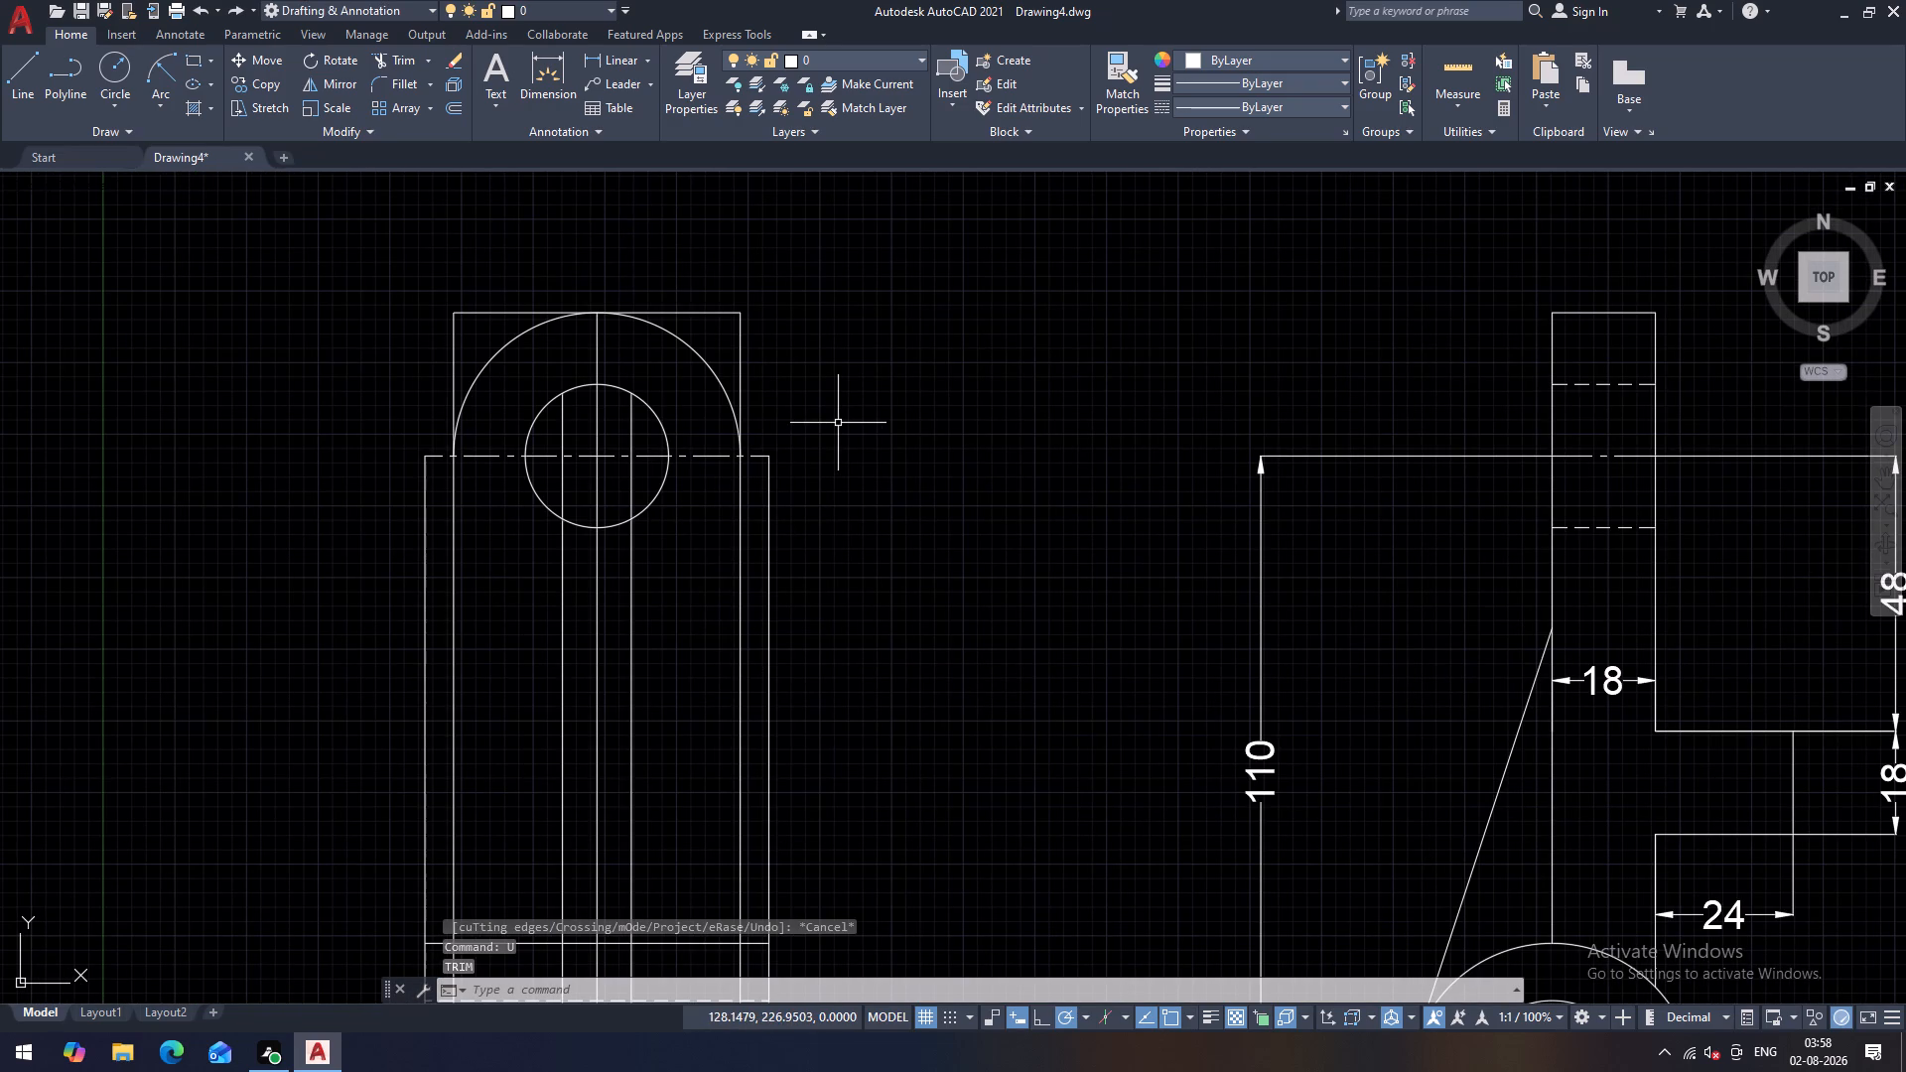
# Trim the square corners outside the second view's fillet arcs and both outer vertical lines between the upper centreline and lower block.
pyautogui.write('tr')
pyautogui.press('space')
pyautogui.press('space')
pyautogui.moveTo(711, 286); pyautogui.dragTo(742, 336)
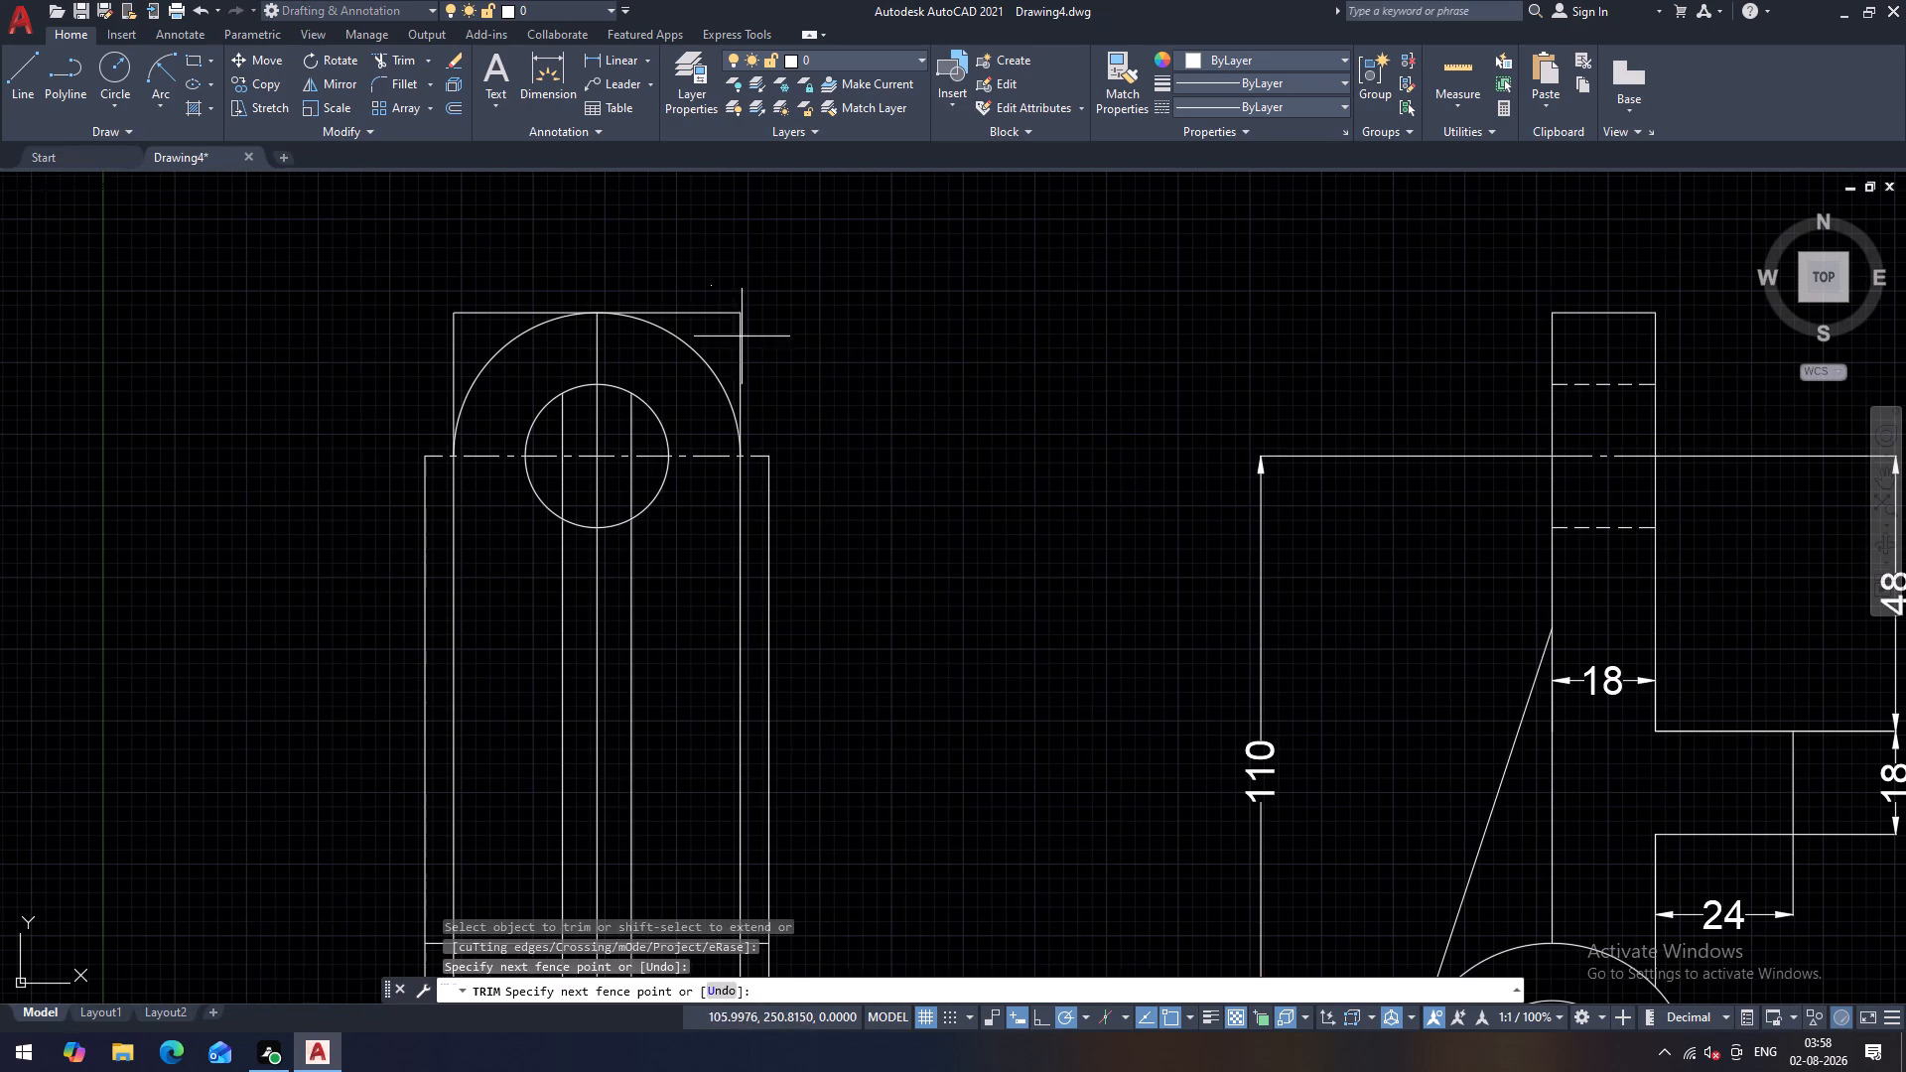
pyautogui.moveTo(742, 336); pyautogui.dragTo(840, 412)
pyautogui.moveTo(533, 284); pyautogui.dragTo(382, 397)
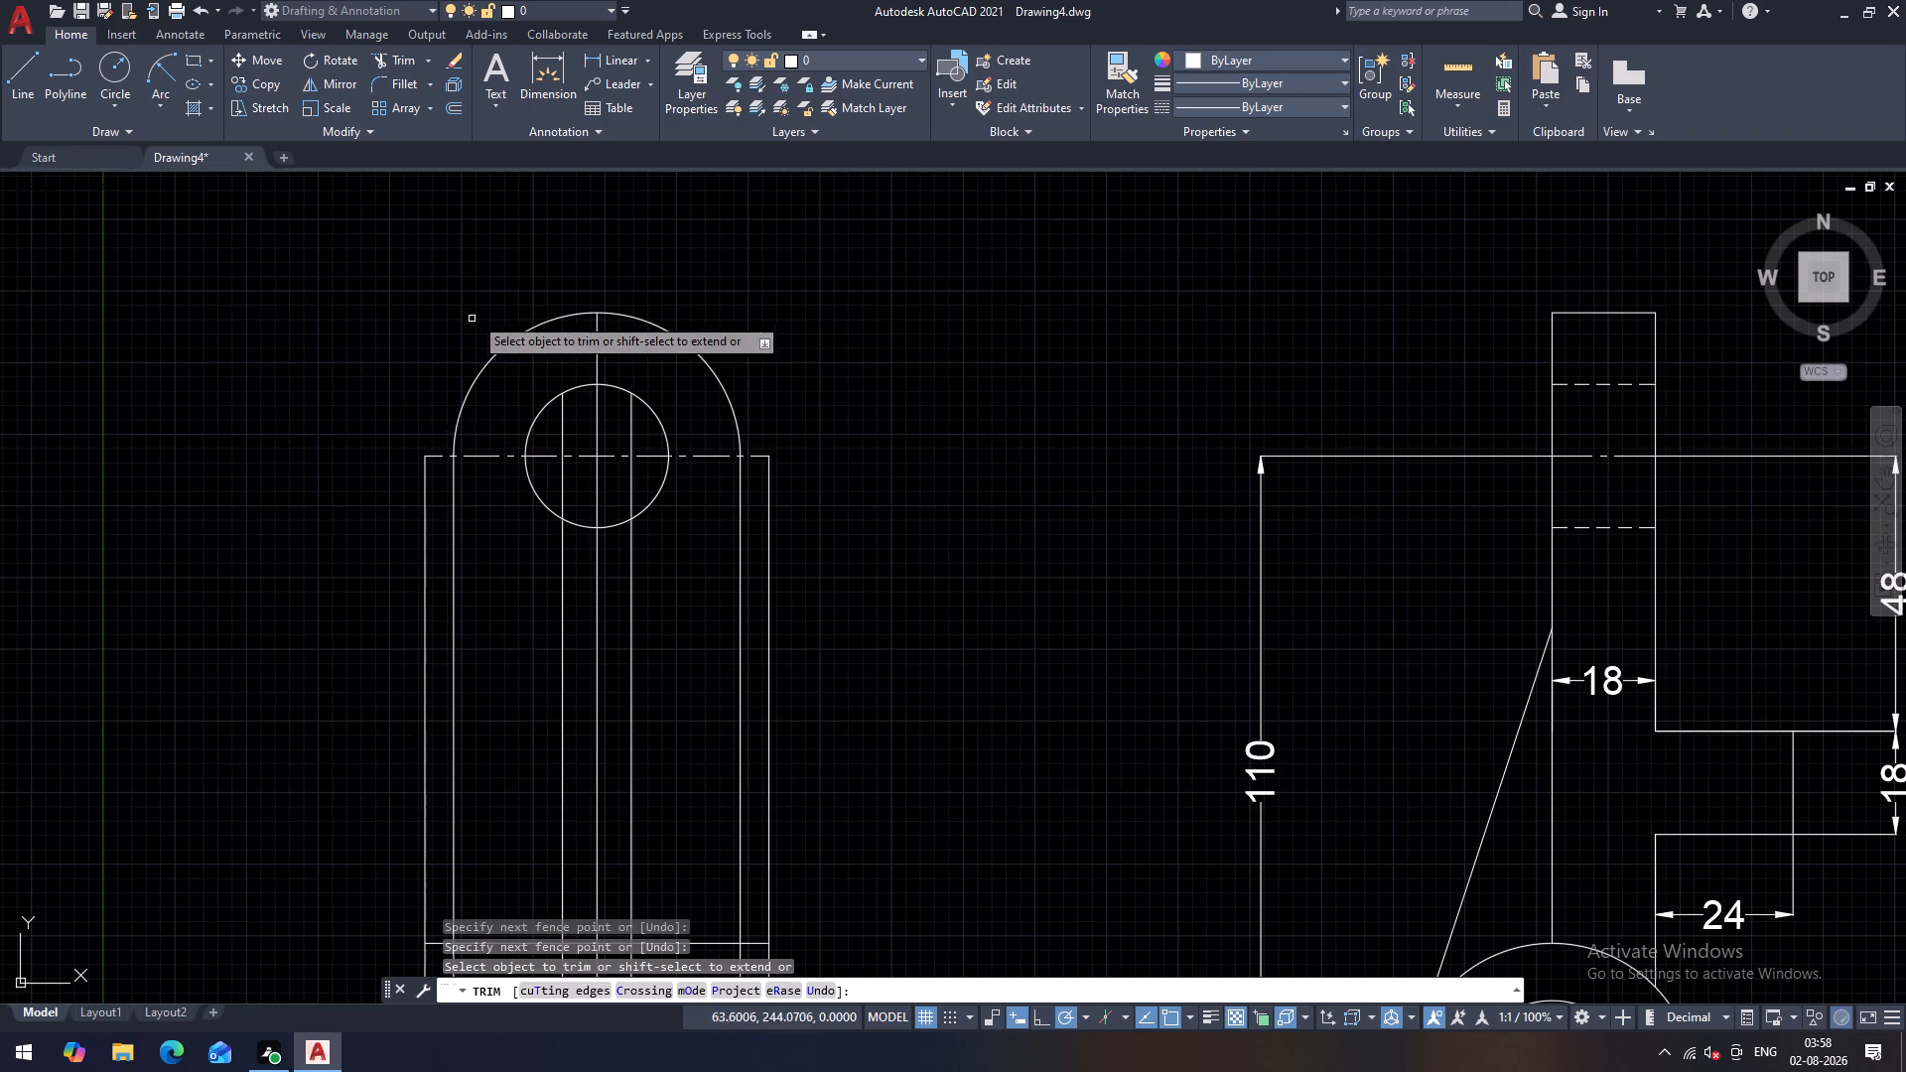
pyautogui.scroll(-1, 476, 314)
pyautogui.click(443, 492)
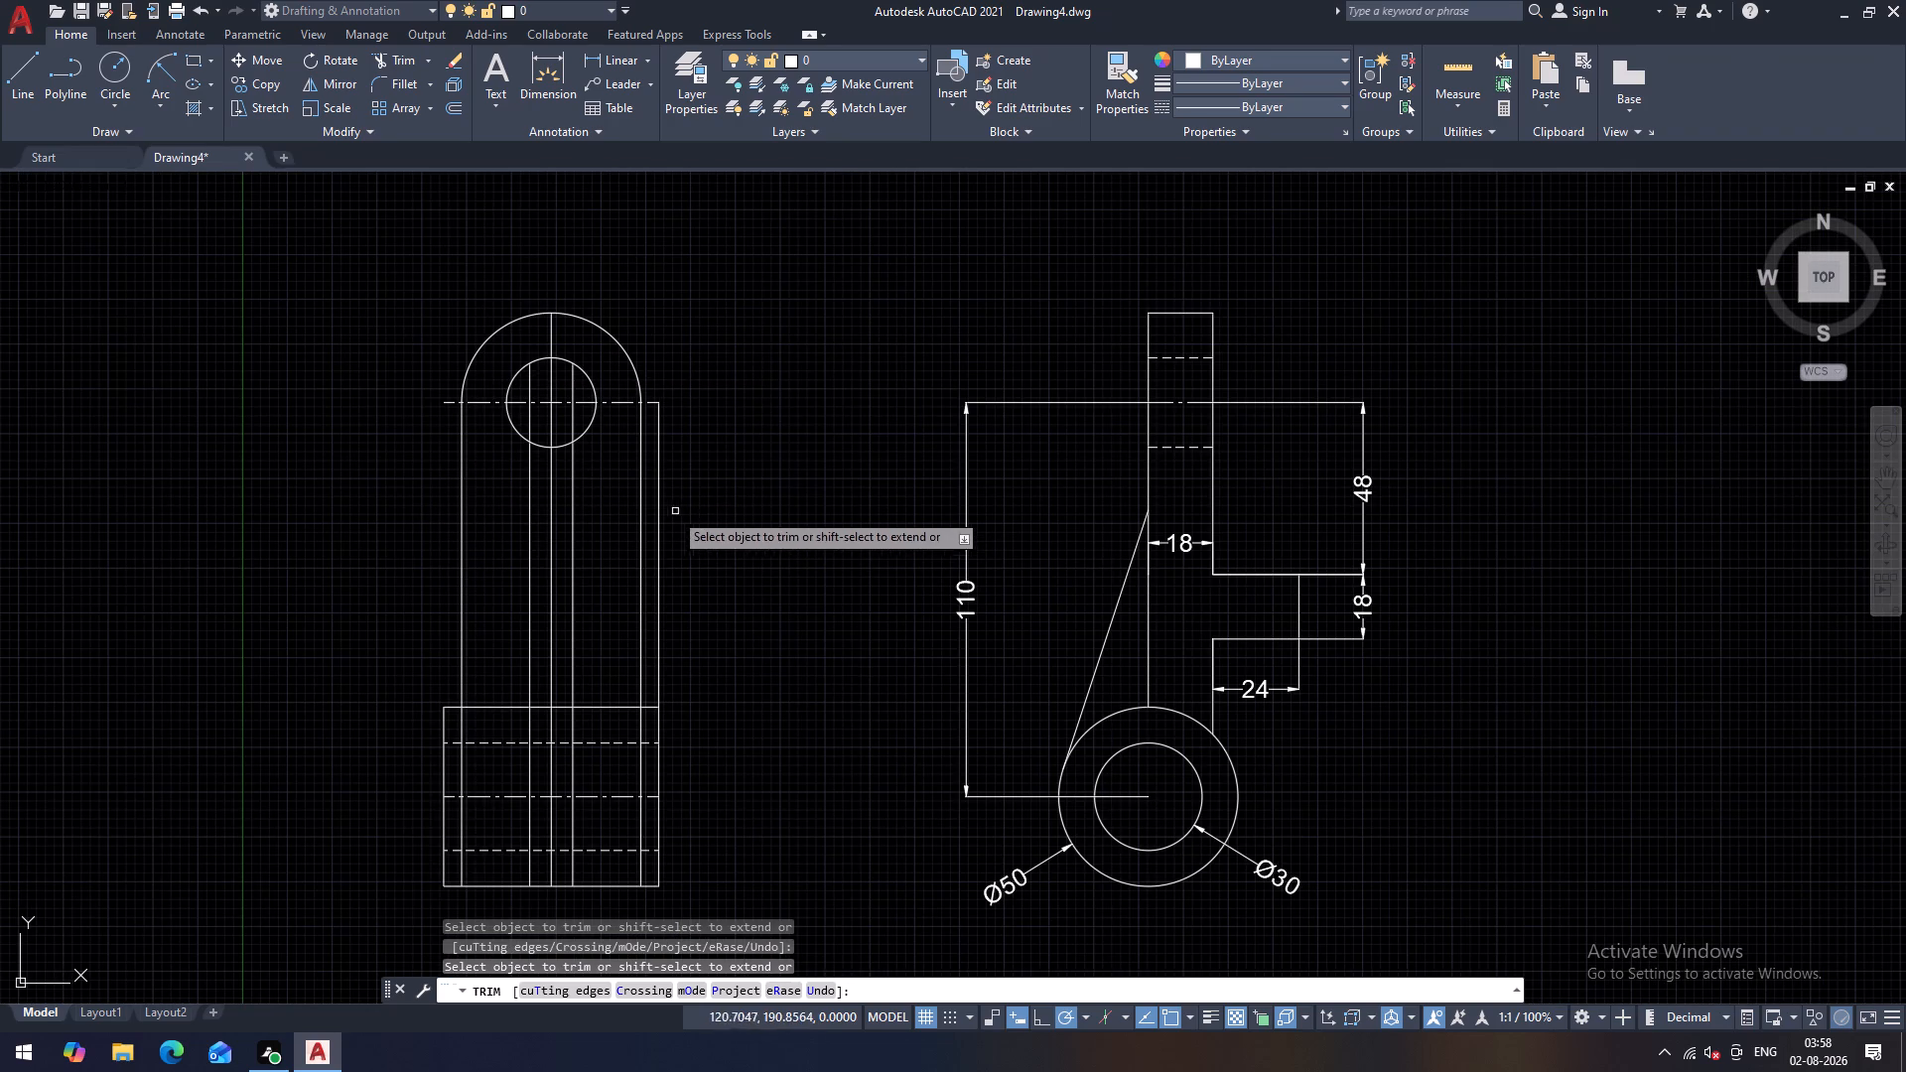
pyautogui.click(662, 513)
pyautogui.click(657, 519)
pyautogui.scroll(-1, 726, 462)
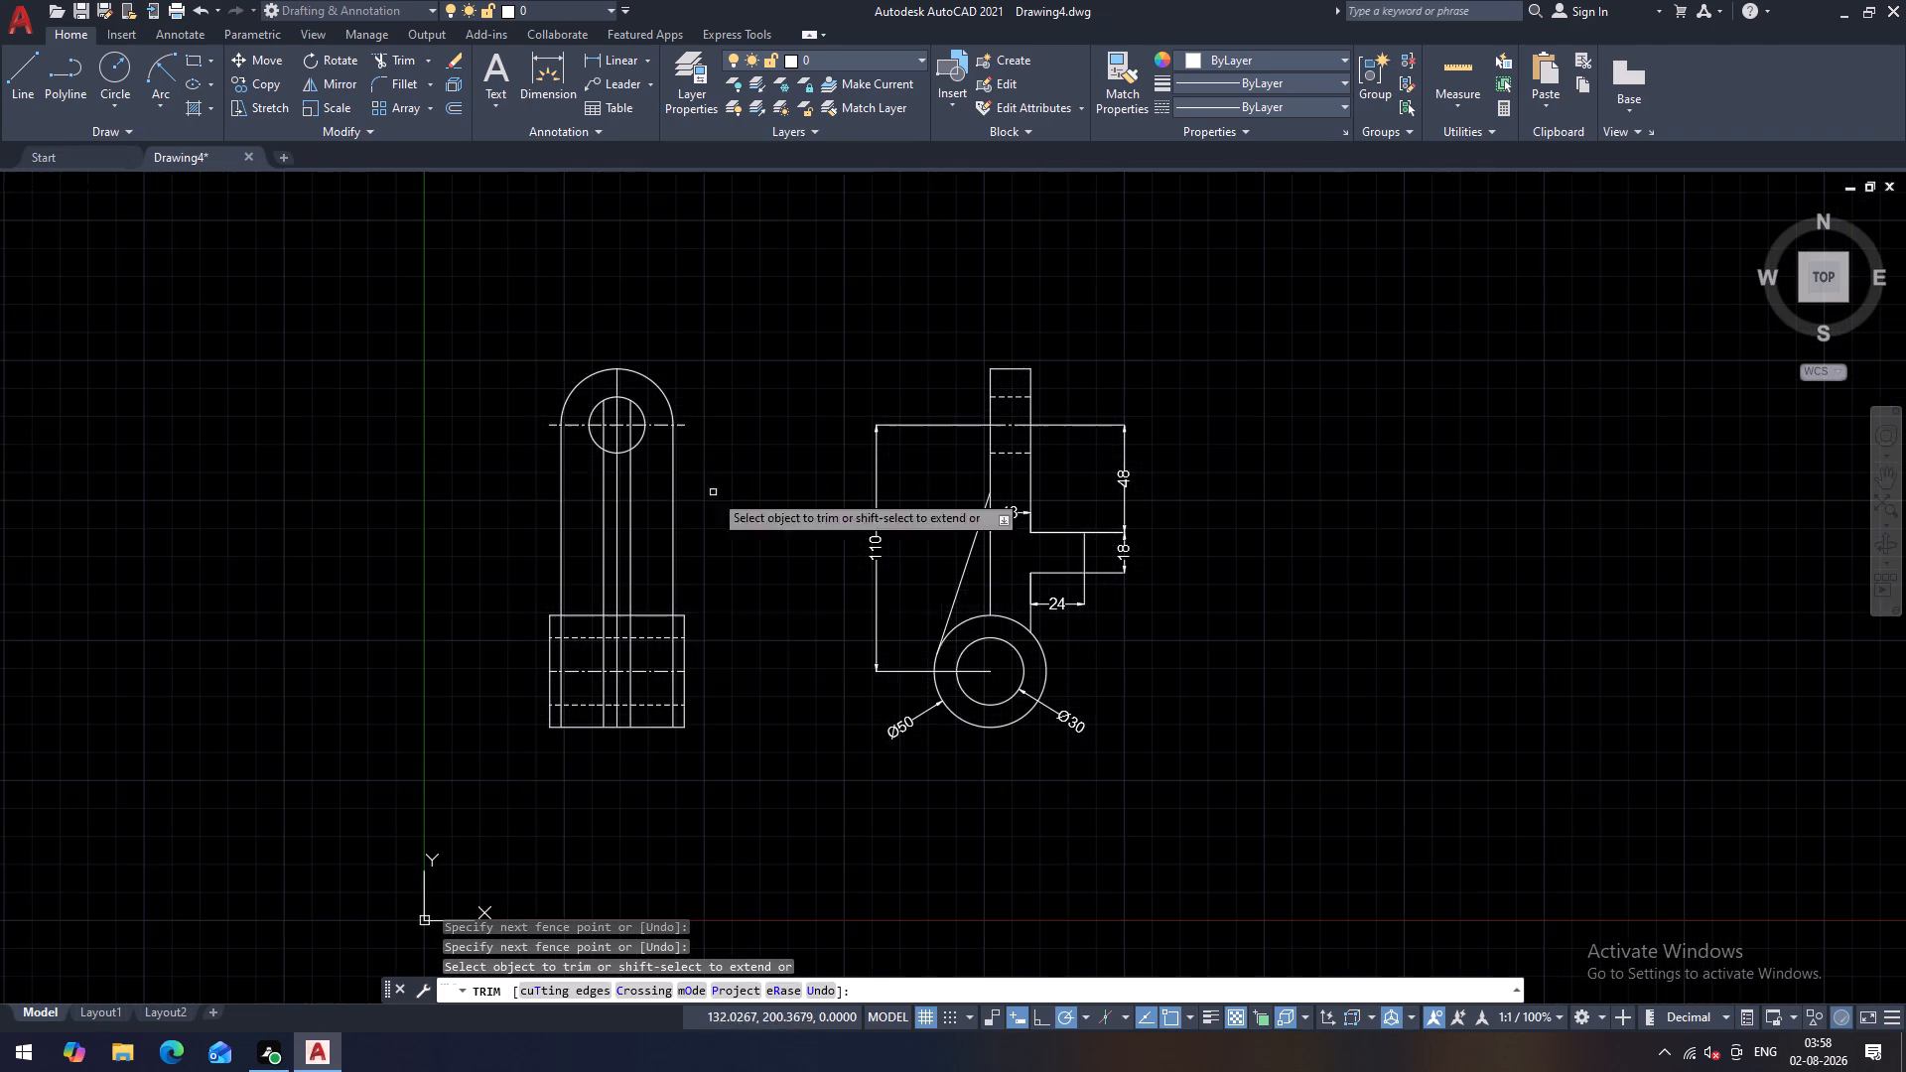
pyautogui.scroll(1, 674, 634)
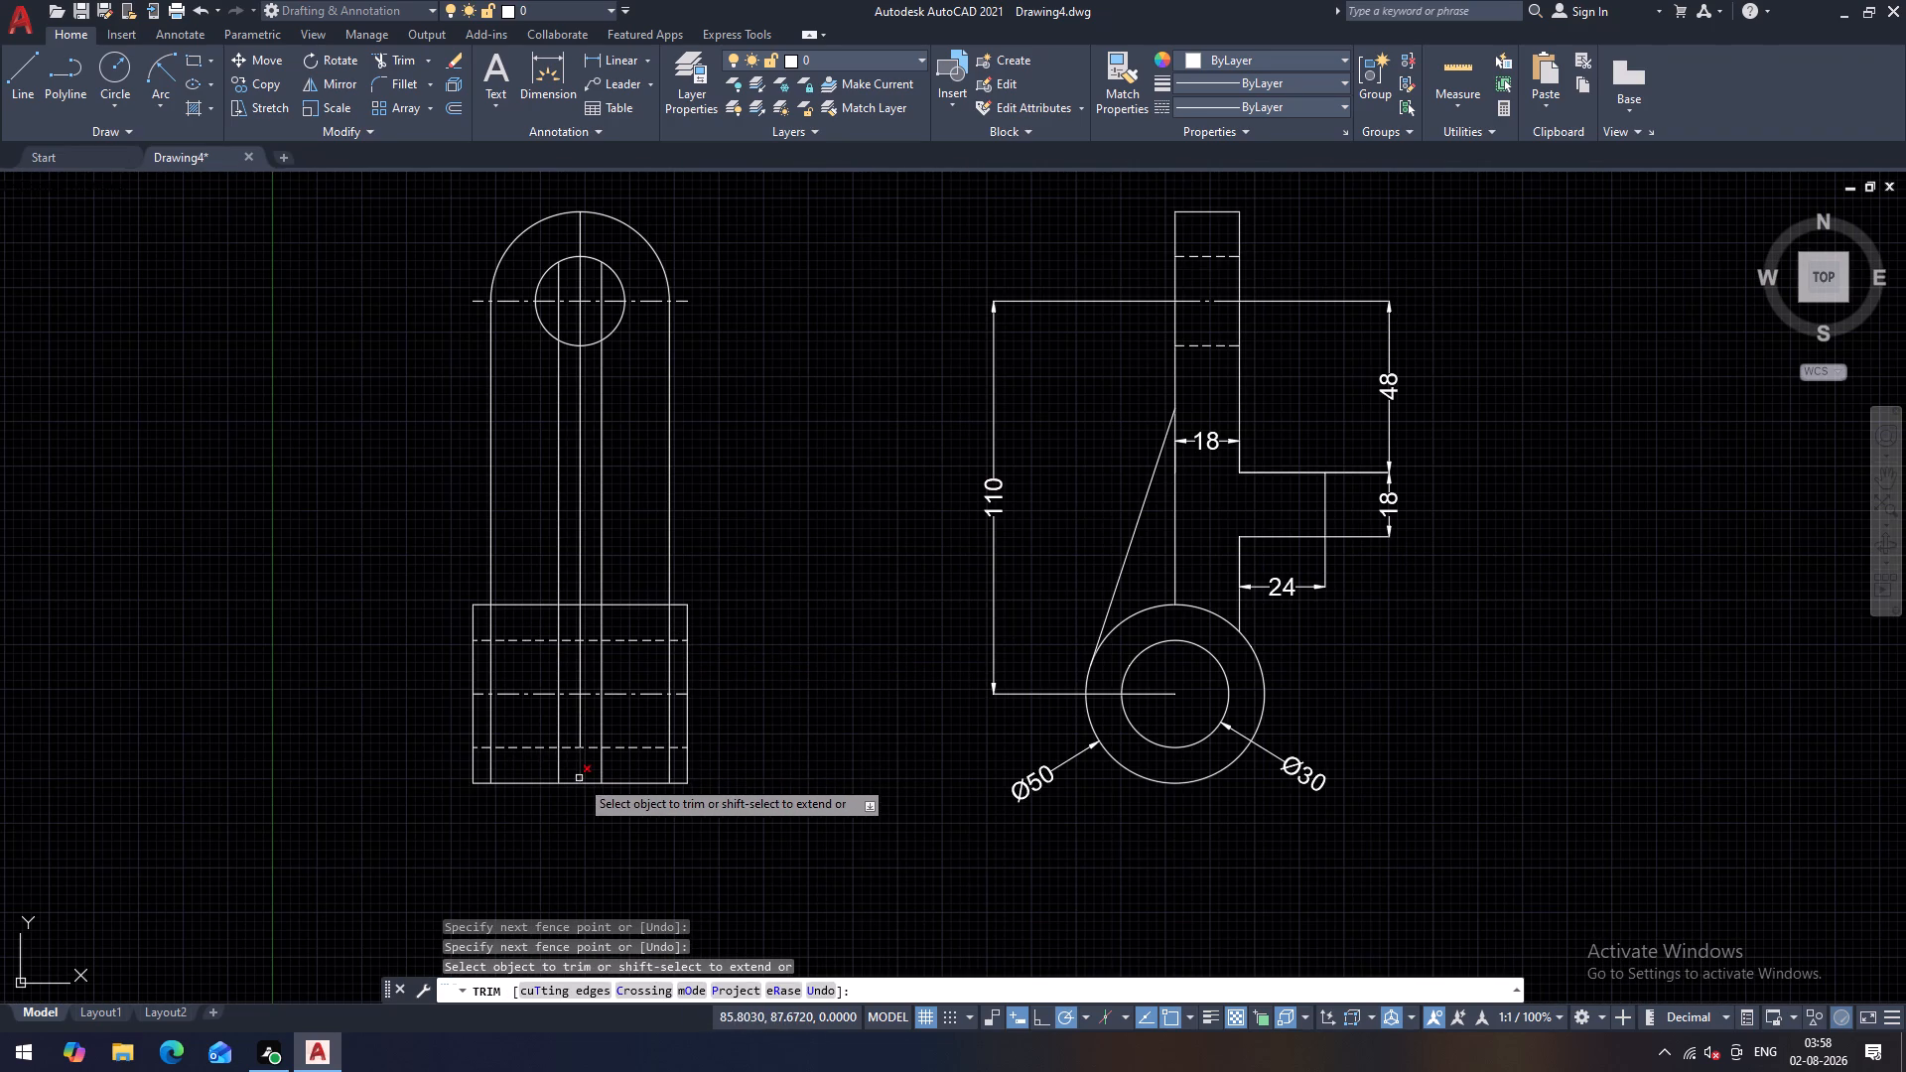
# Remove both plate edge lines inside the second view's lower block by trimming their upper portions and deleting the remainders.
pyautogui.click(489, 624)
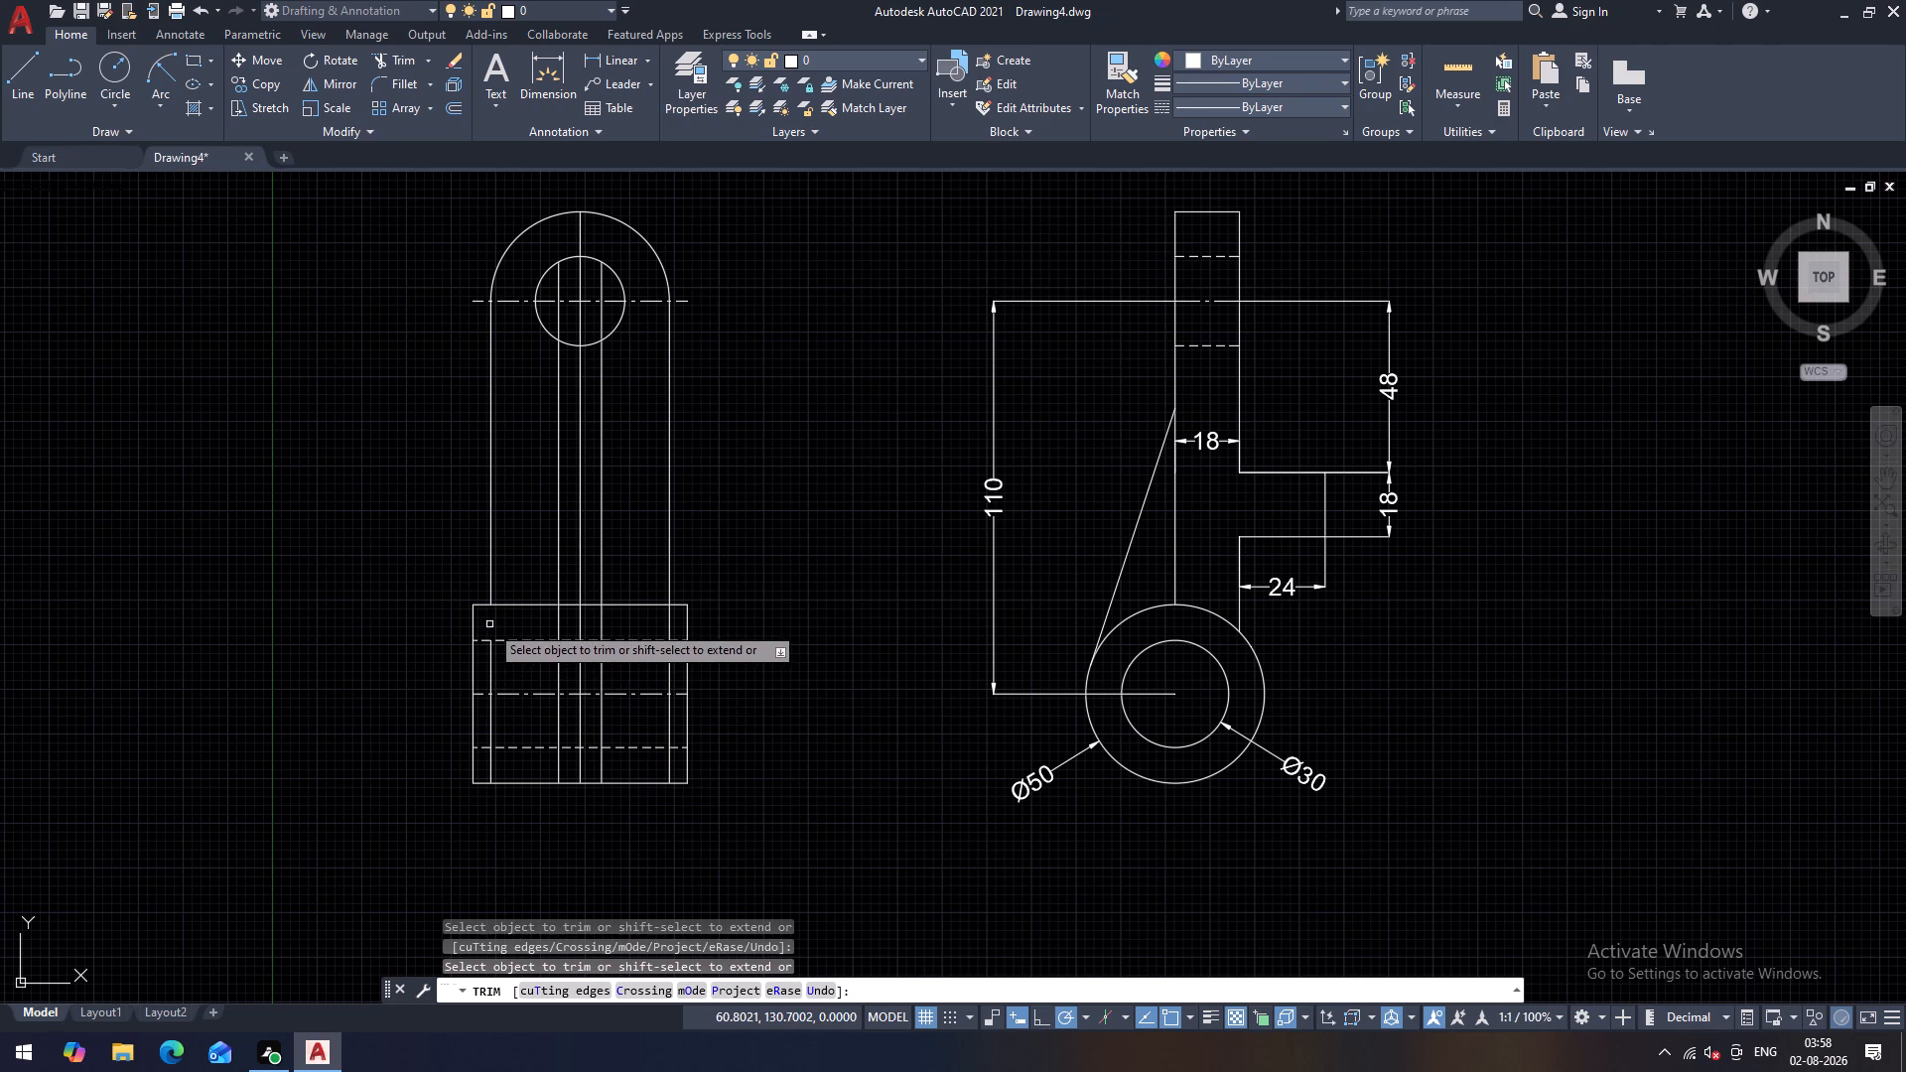
pyautogui.click(672, 617)
pyautogui.press('Escape')
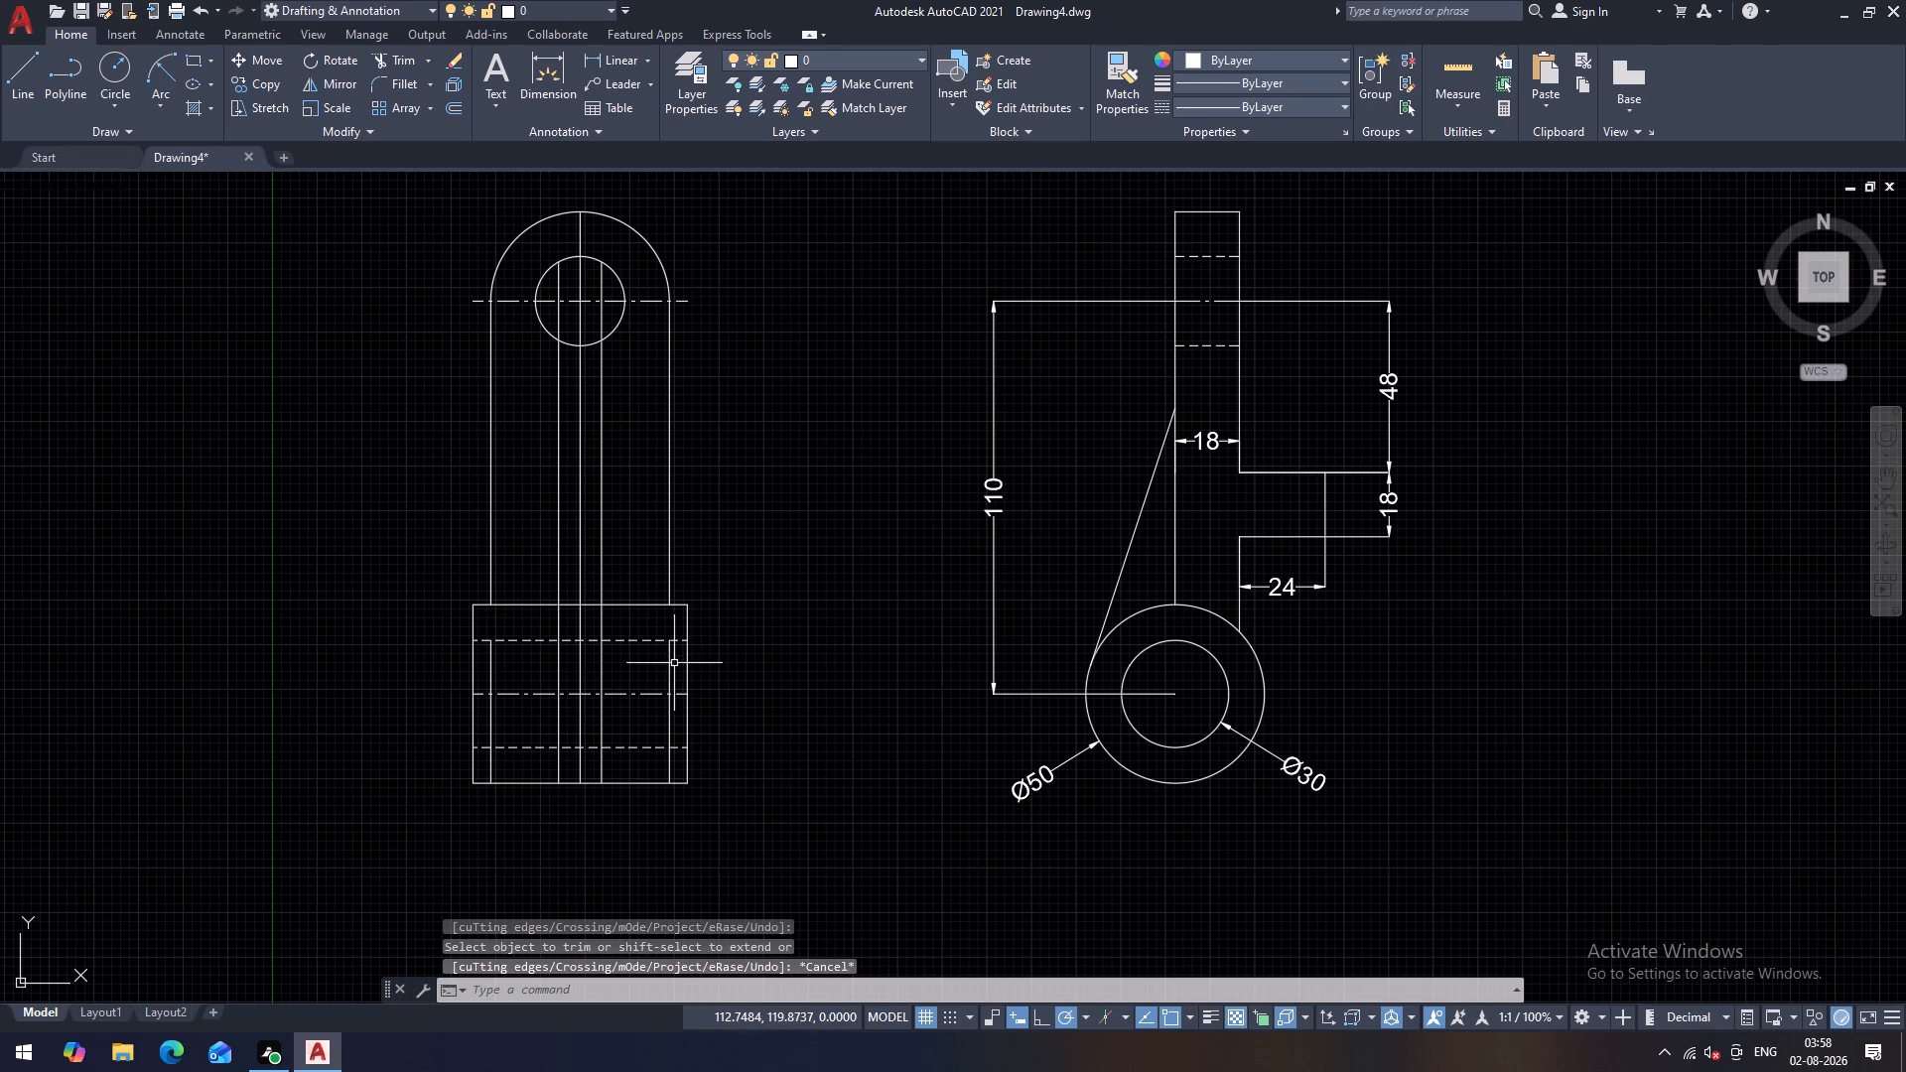
pyautogui.click(669, 668)
pyautogui.moveTo(491, 677); pyautogui.dragTo(545, 696)
pyautogui.press('Delete')
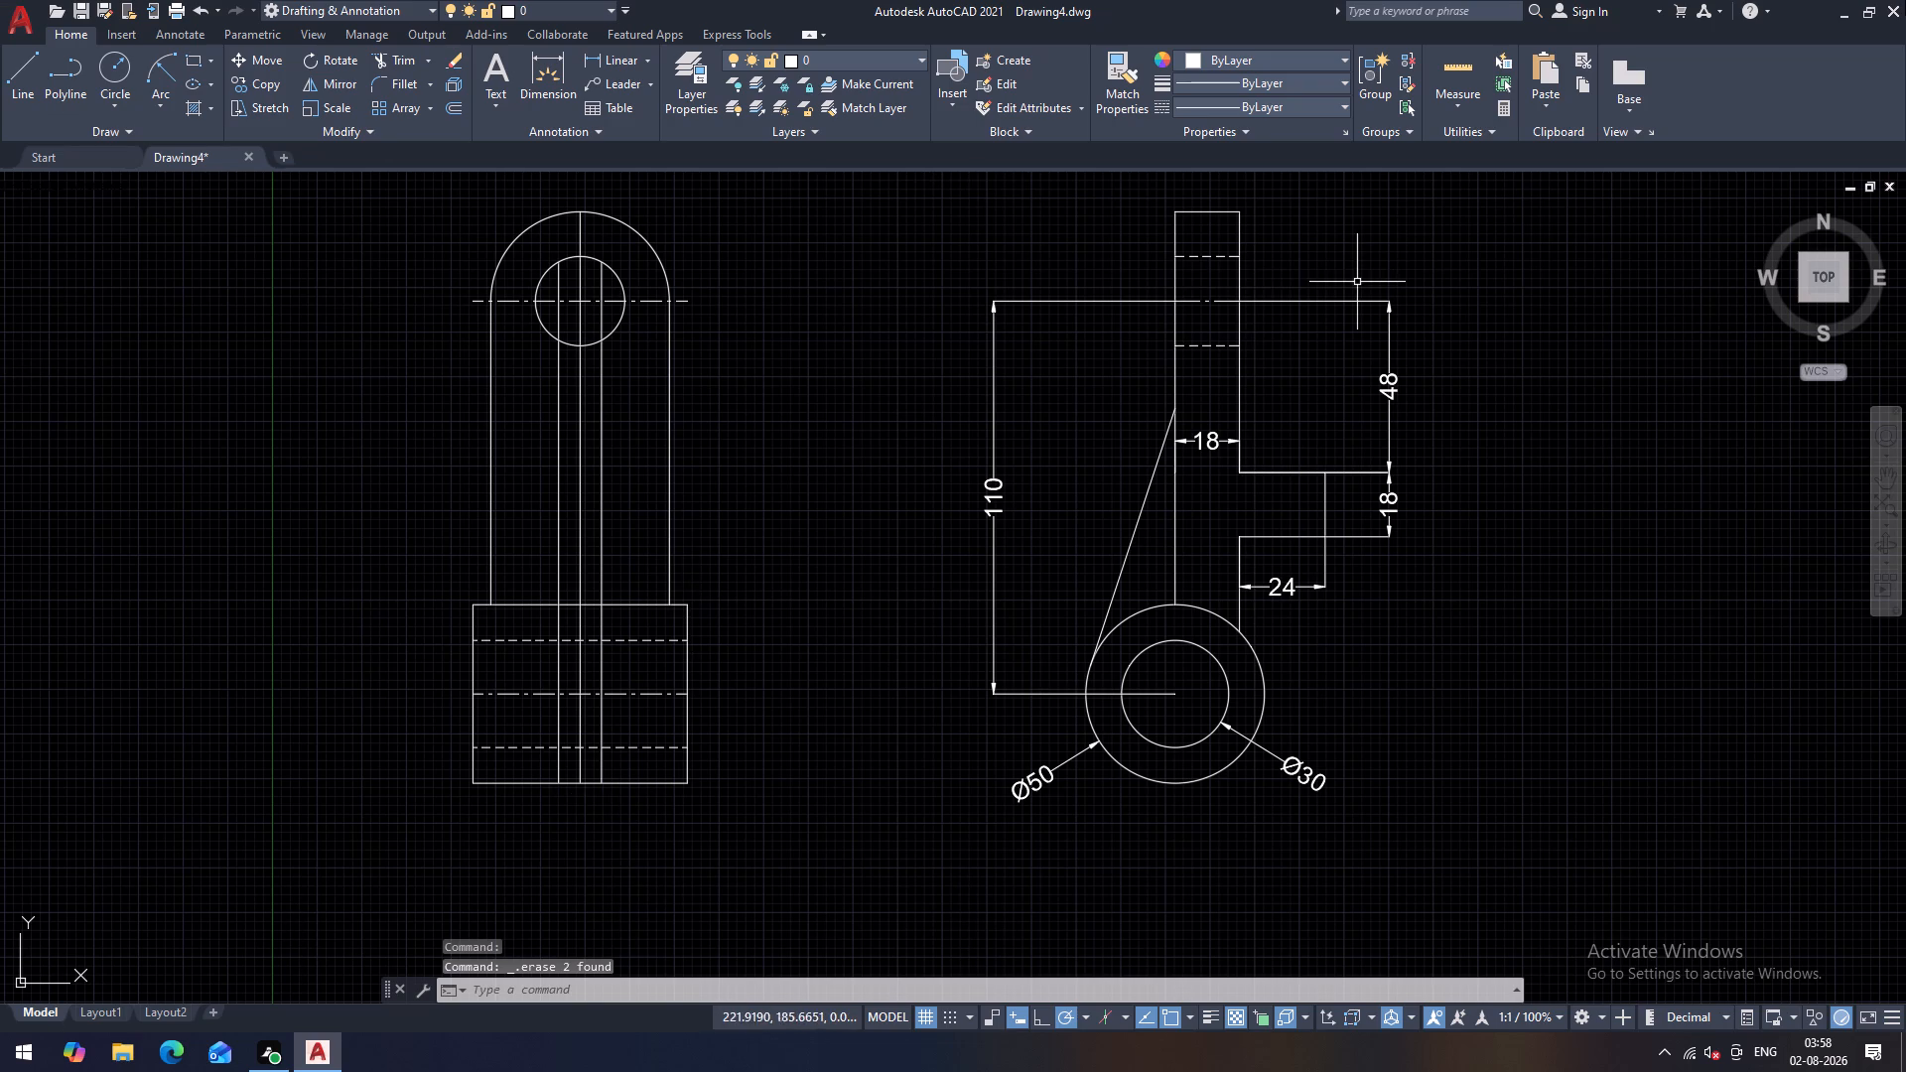
# Draw a horizontal line from the sloped rib's tangent point on the Ø50 circle across and past the second view's lower block.
pyautogui.moveTo(645, 624); pyautogui.dragTo(607, 711, button='middle')
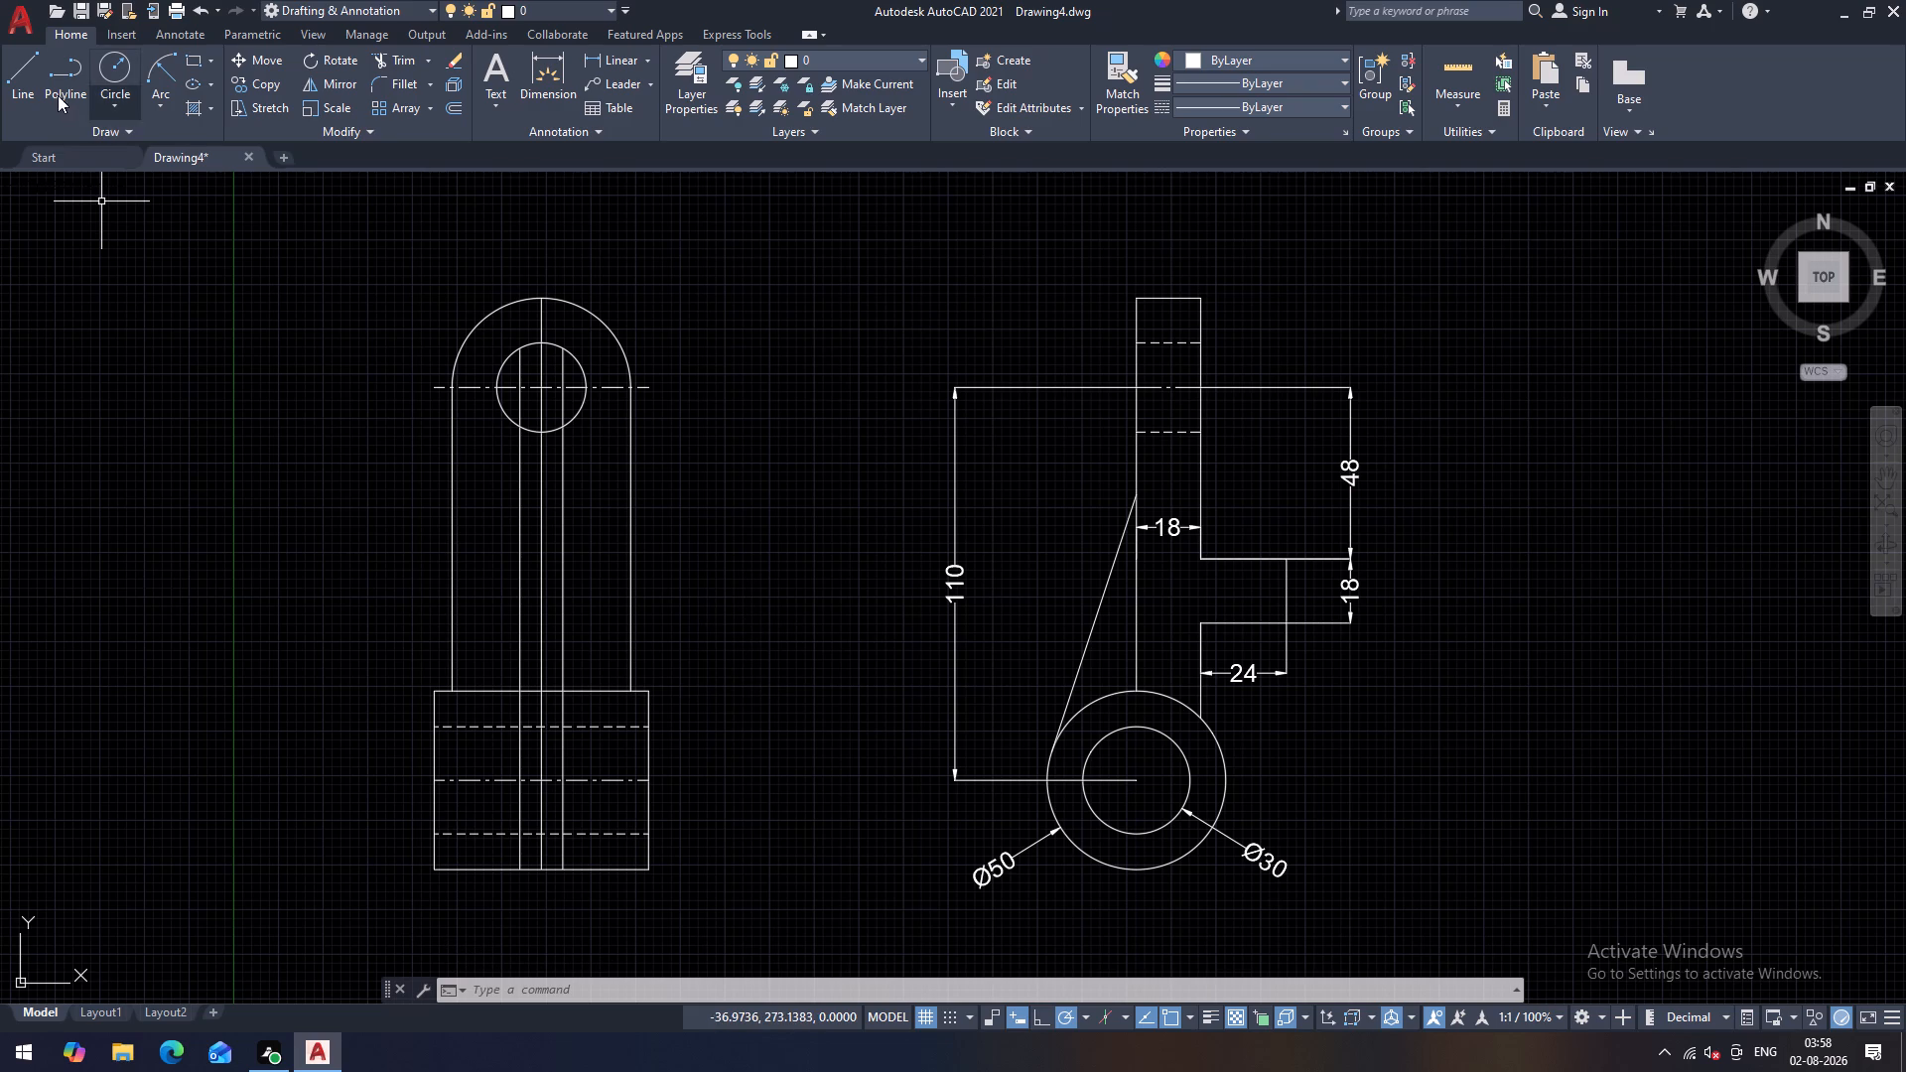
pyautogui.click(8, 74)
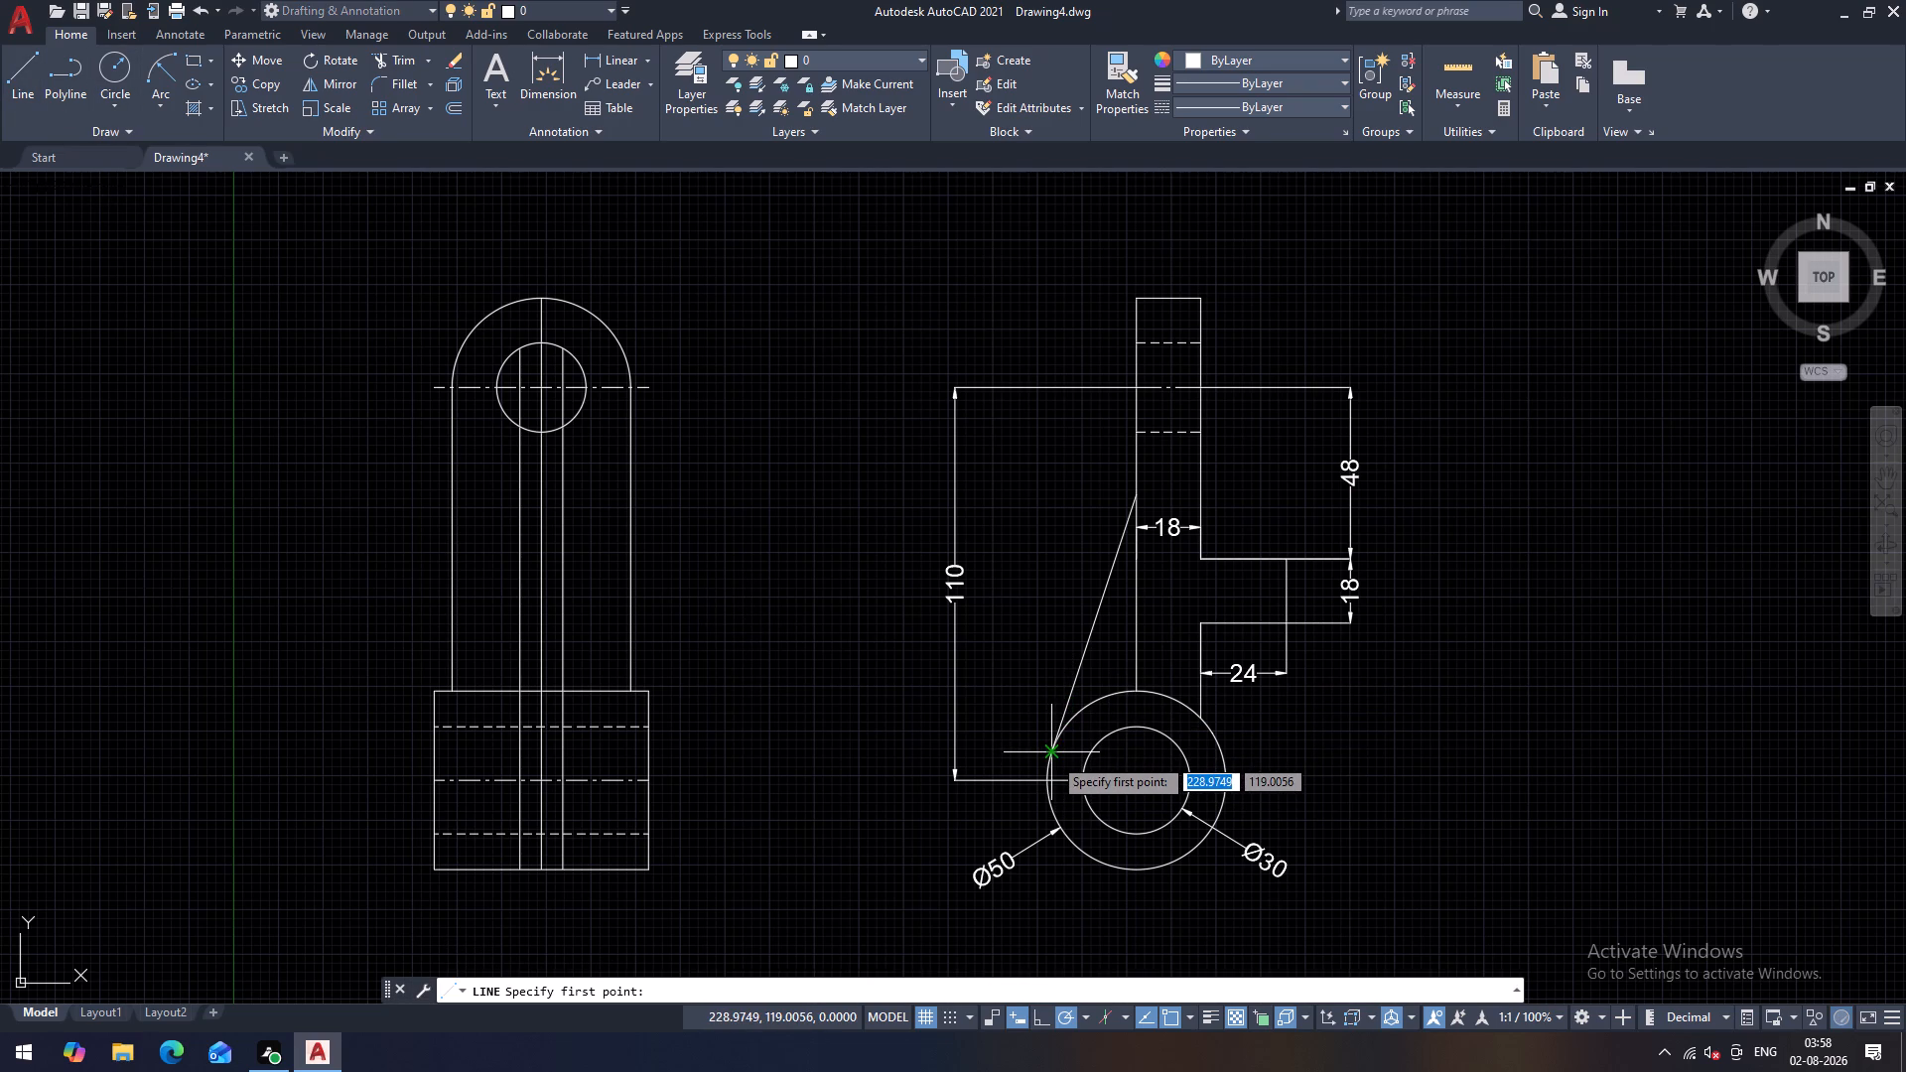
pyautogui.click(1052, 756)
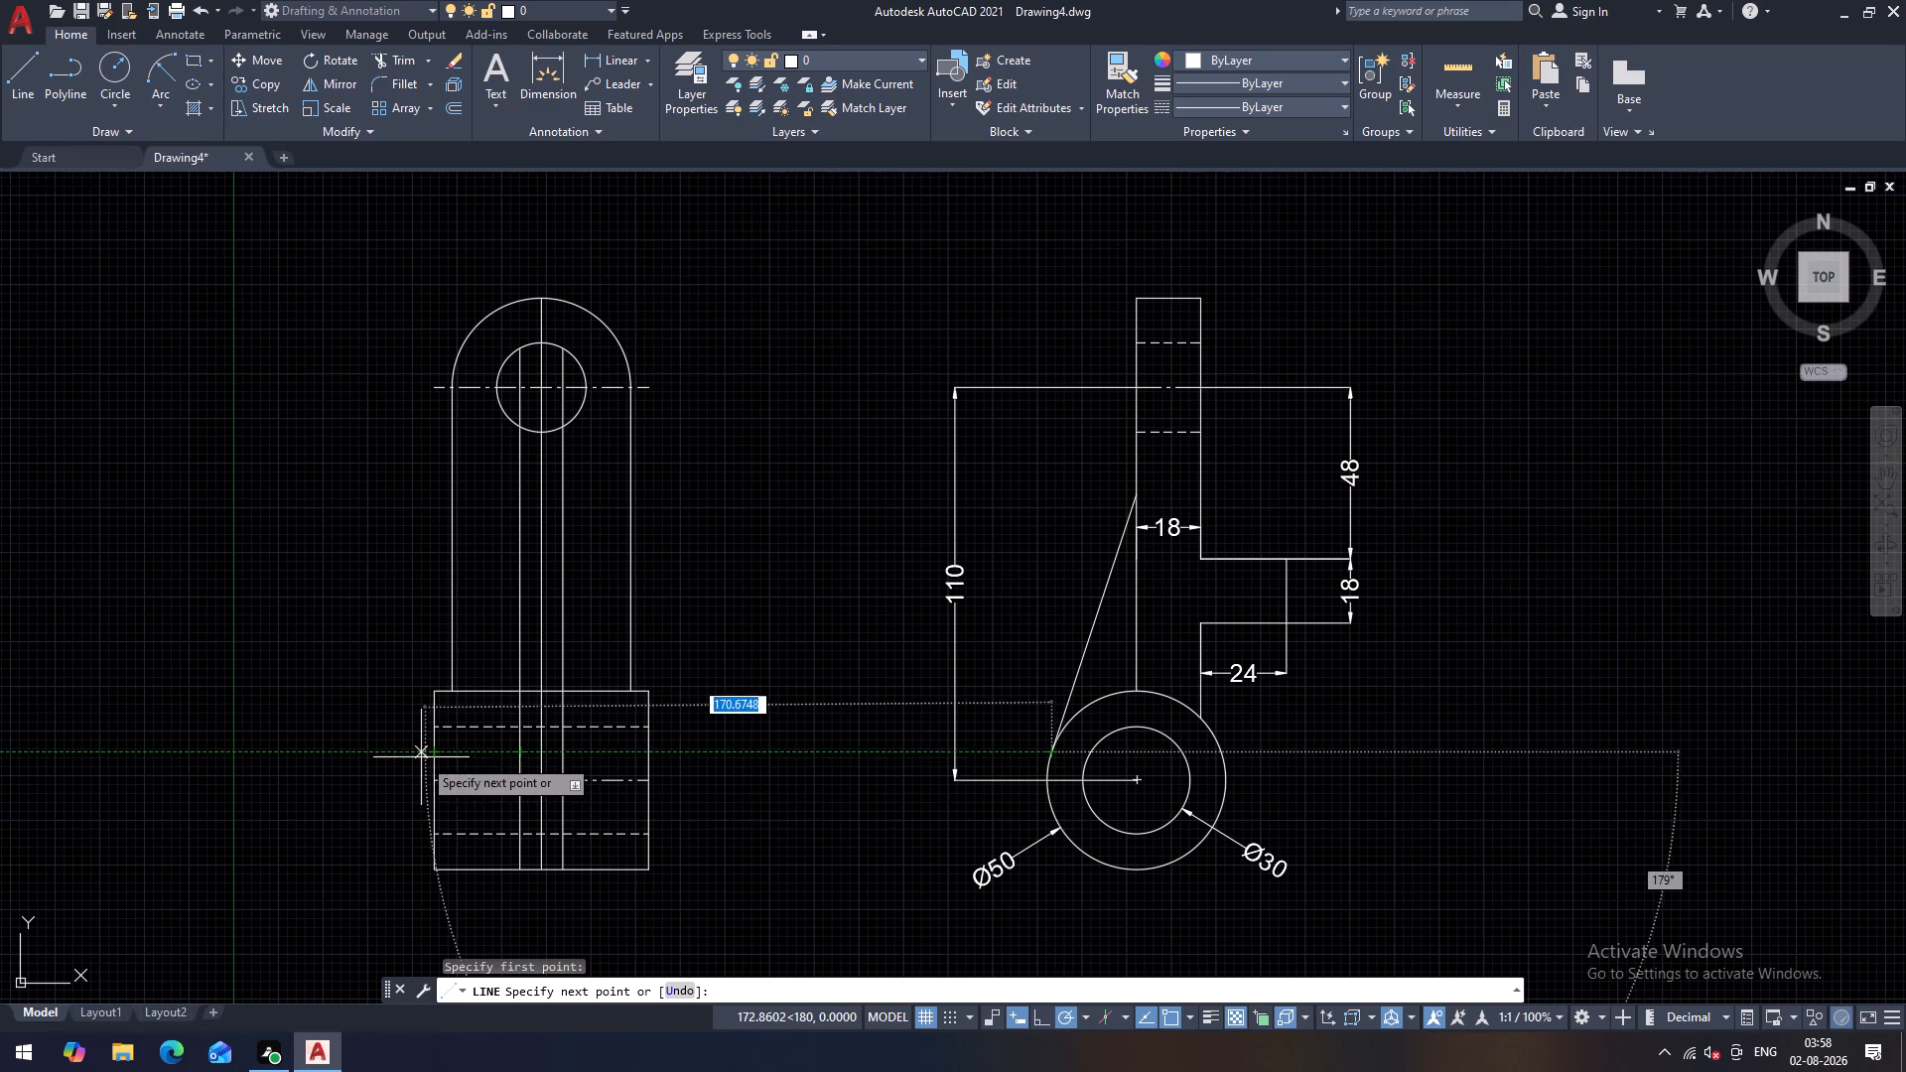
pyautogui.click(389, 756)
pyautogui.press('Escape')
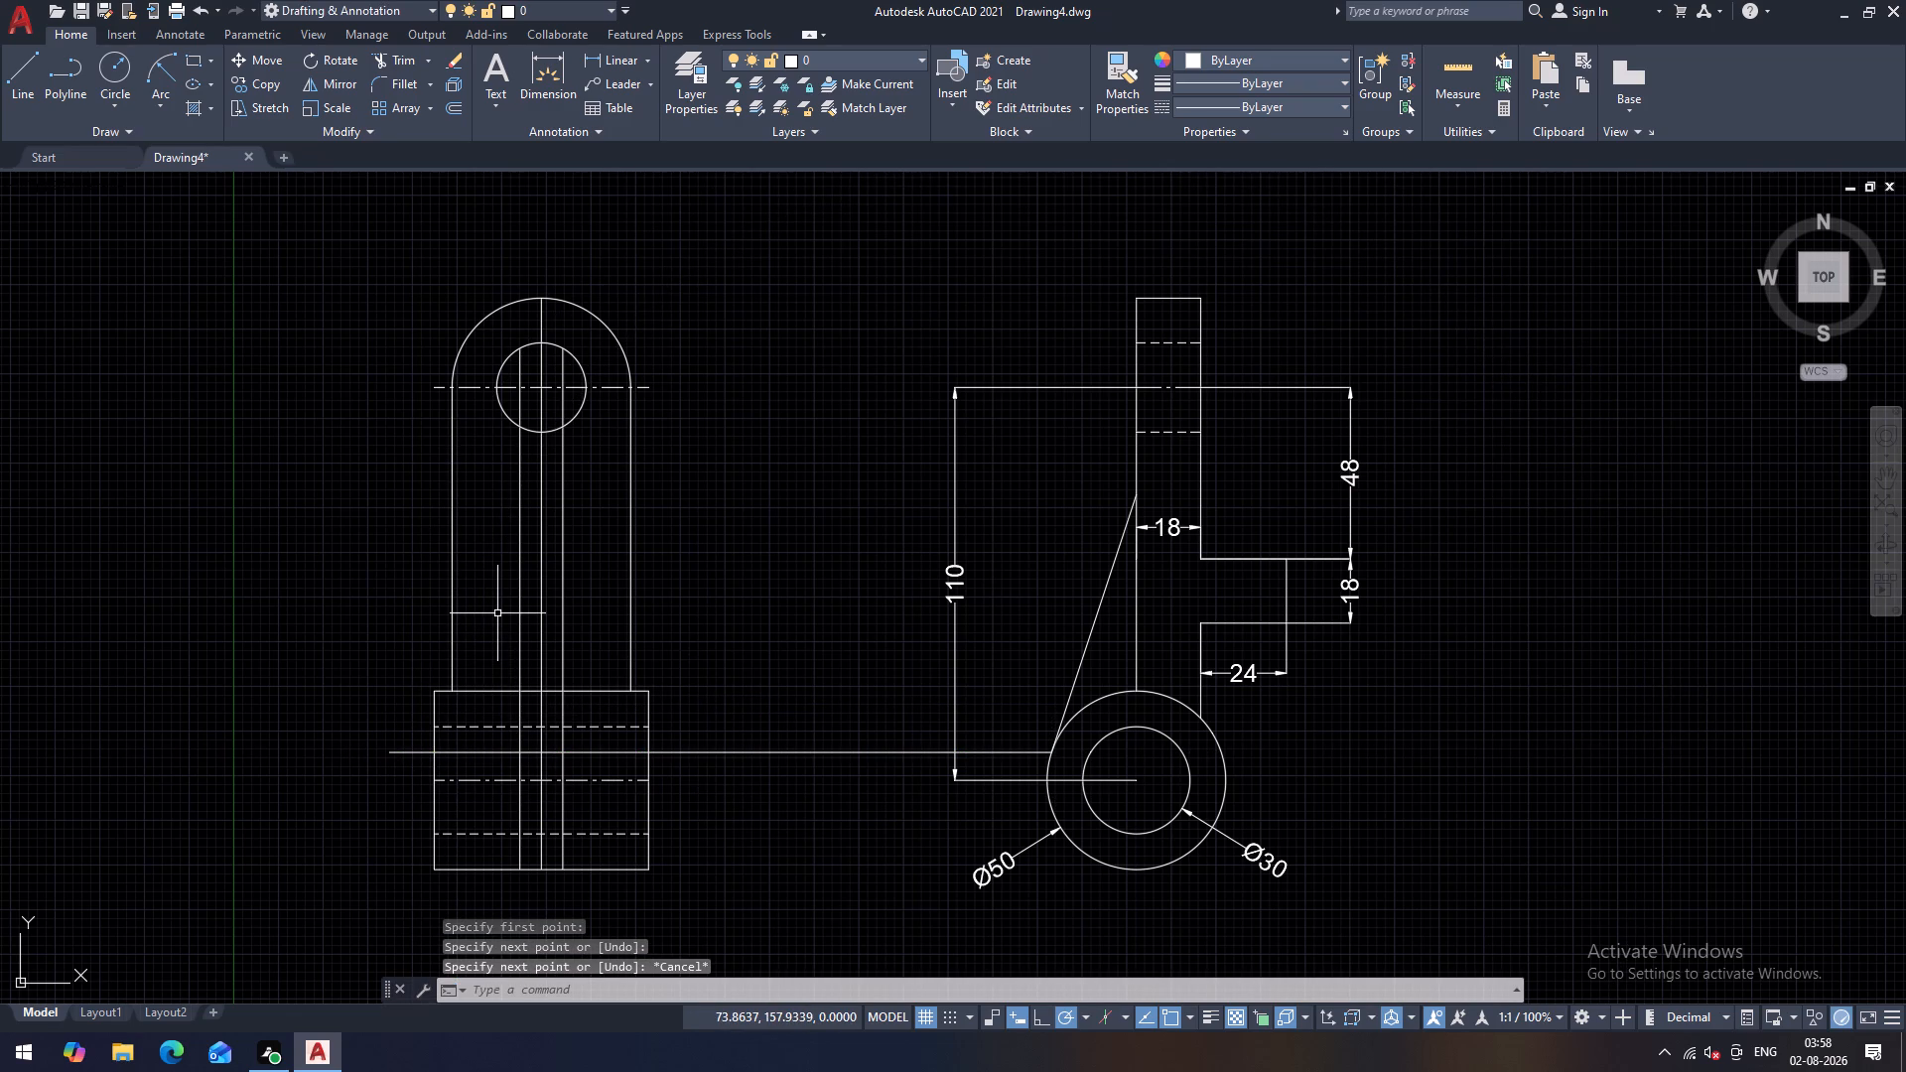
pyautogui.press('Escape')
# Place a horizontal construction line through the top end of the first view's sloped rib line.
pyautogui.click(17, 75)
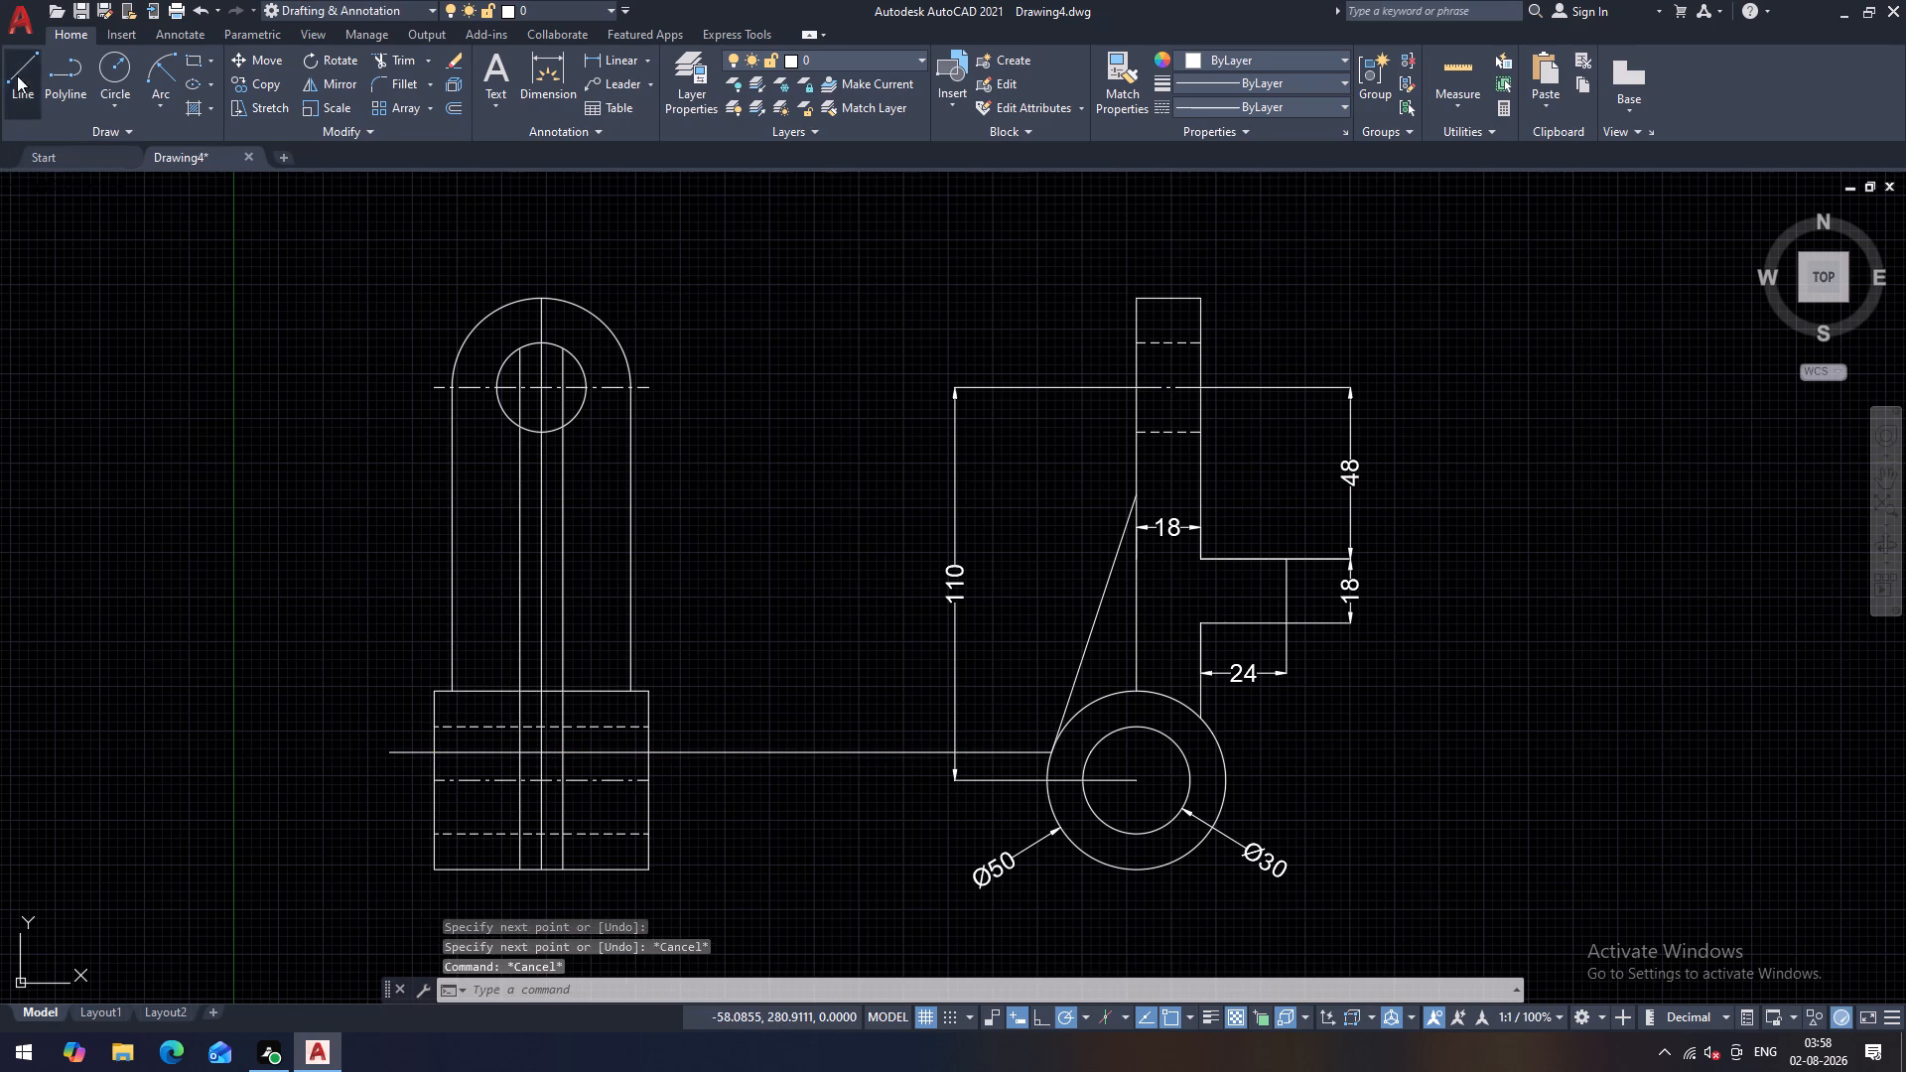
pyautogui.press('Escape')
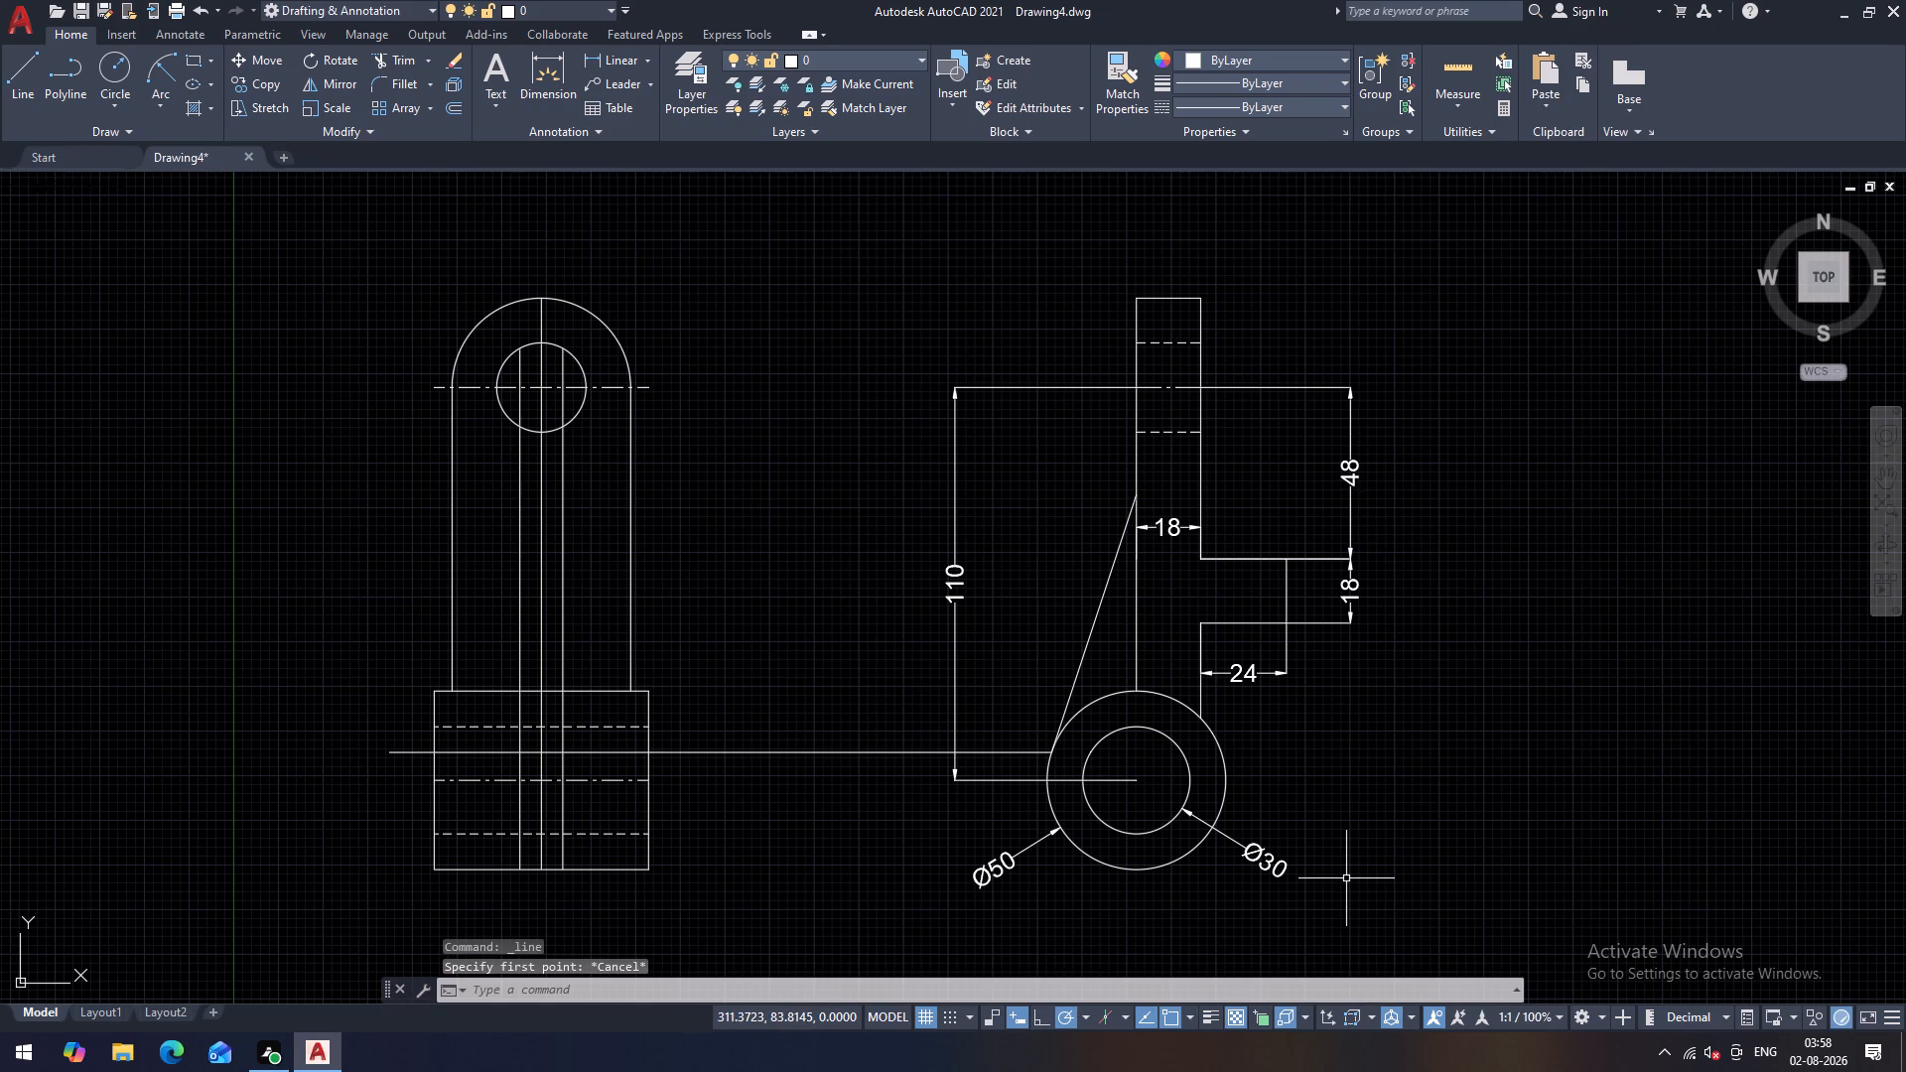
pyautogui.press('x')
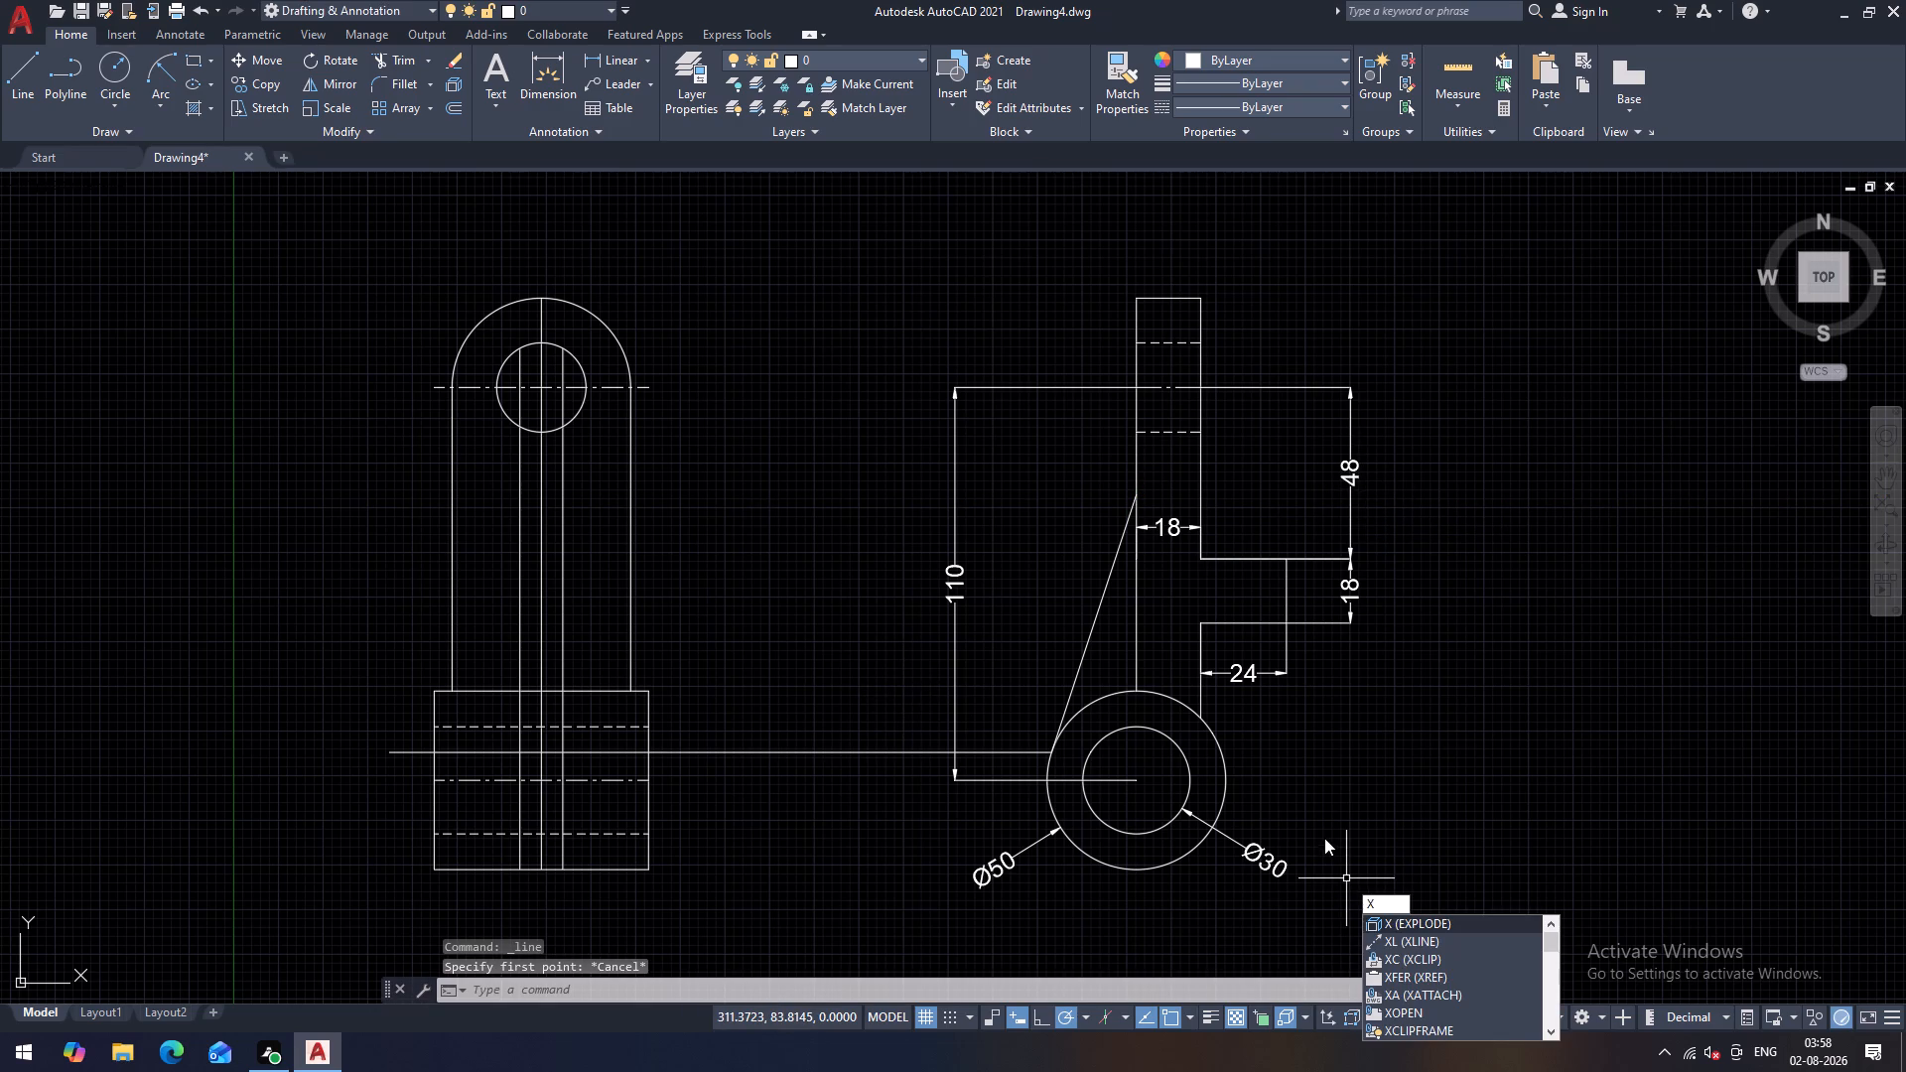
pyautogui.press('l')
pyautogui.press('space')
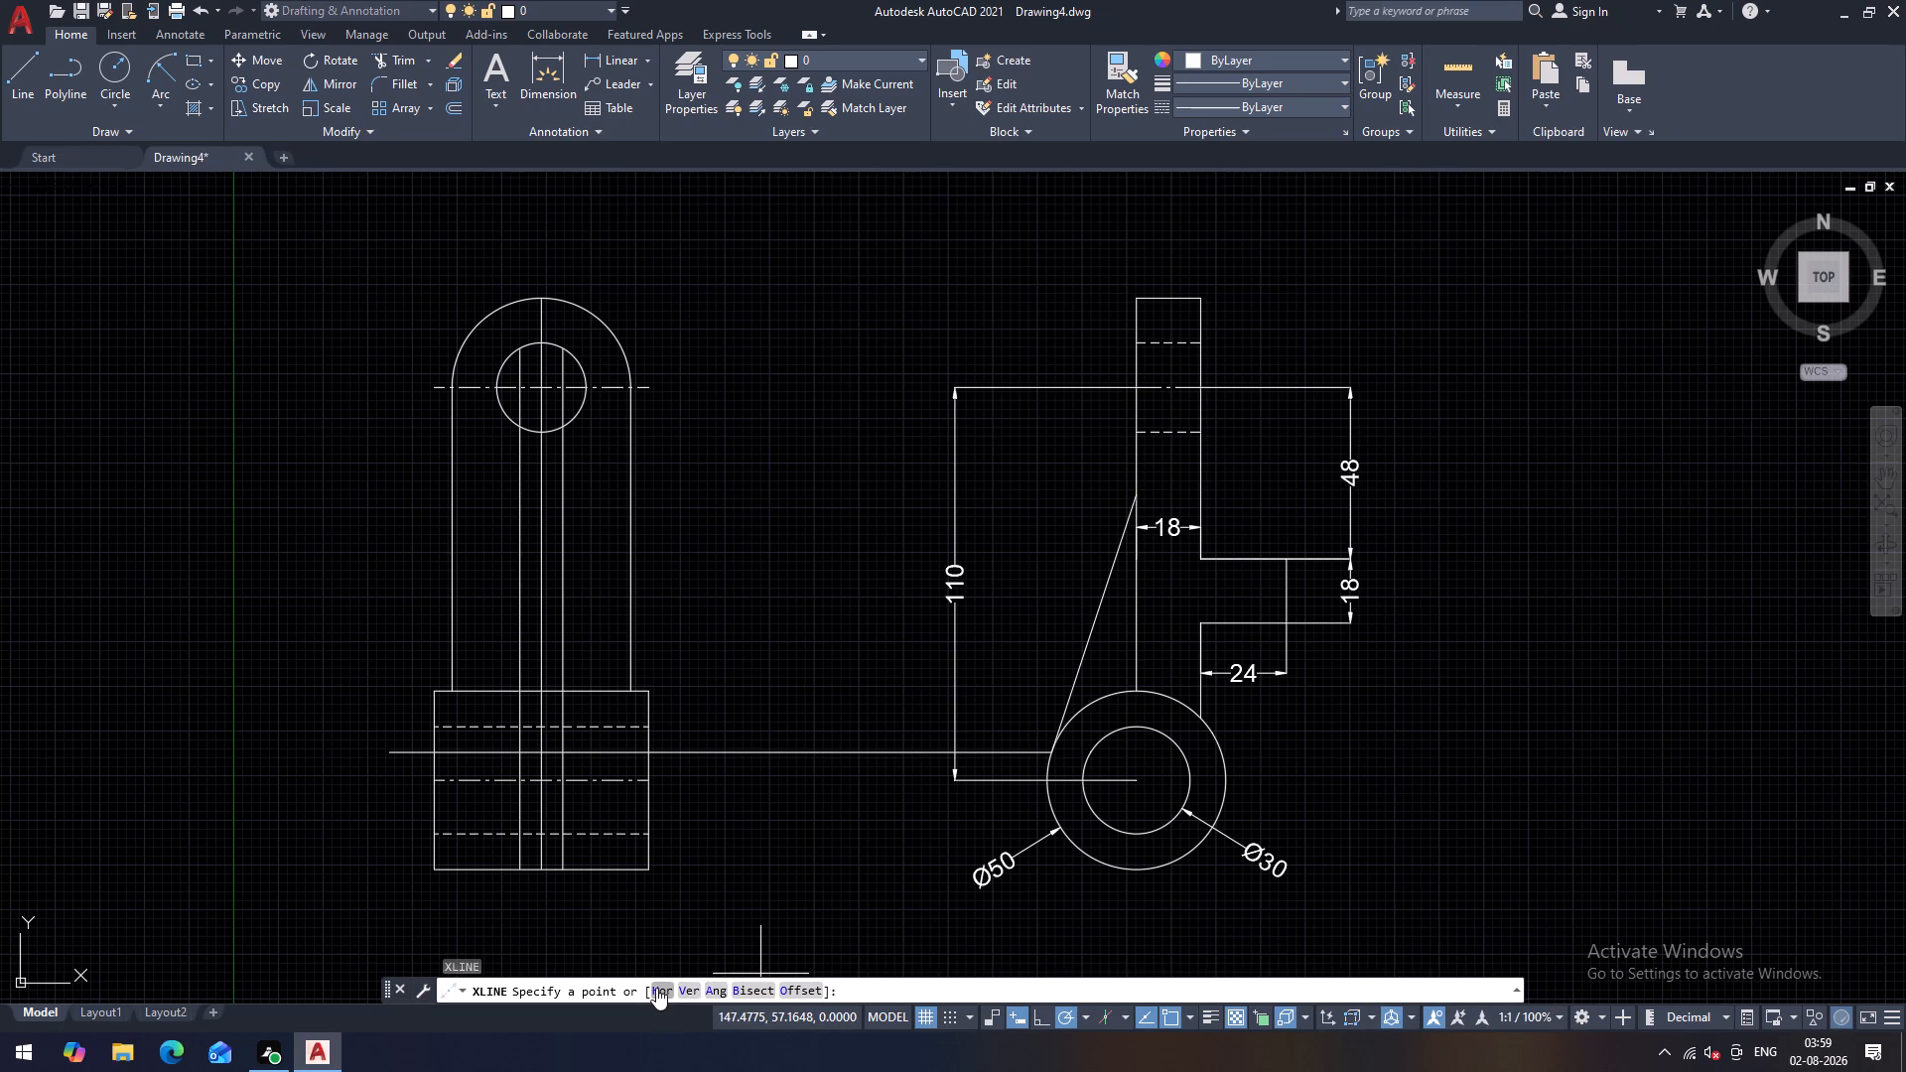
pyautogui.click(655, 987)
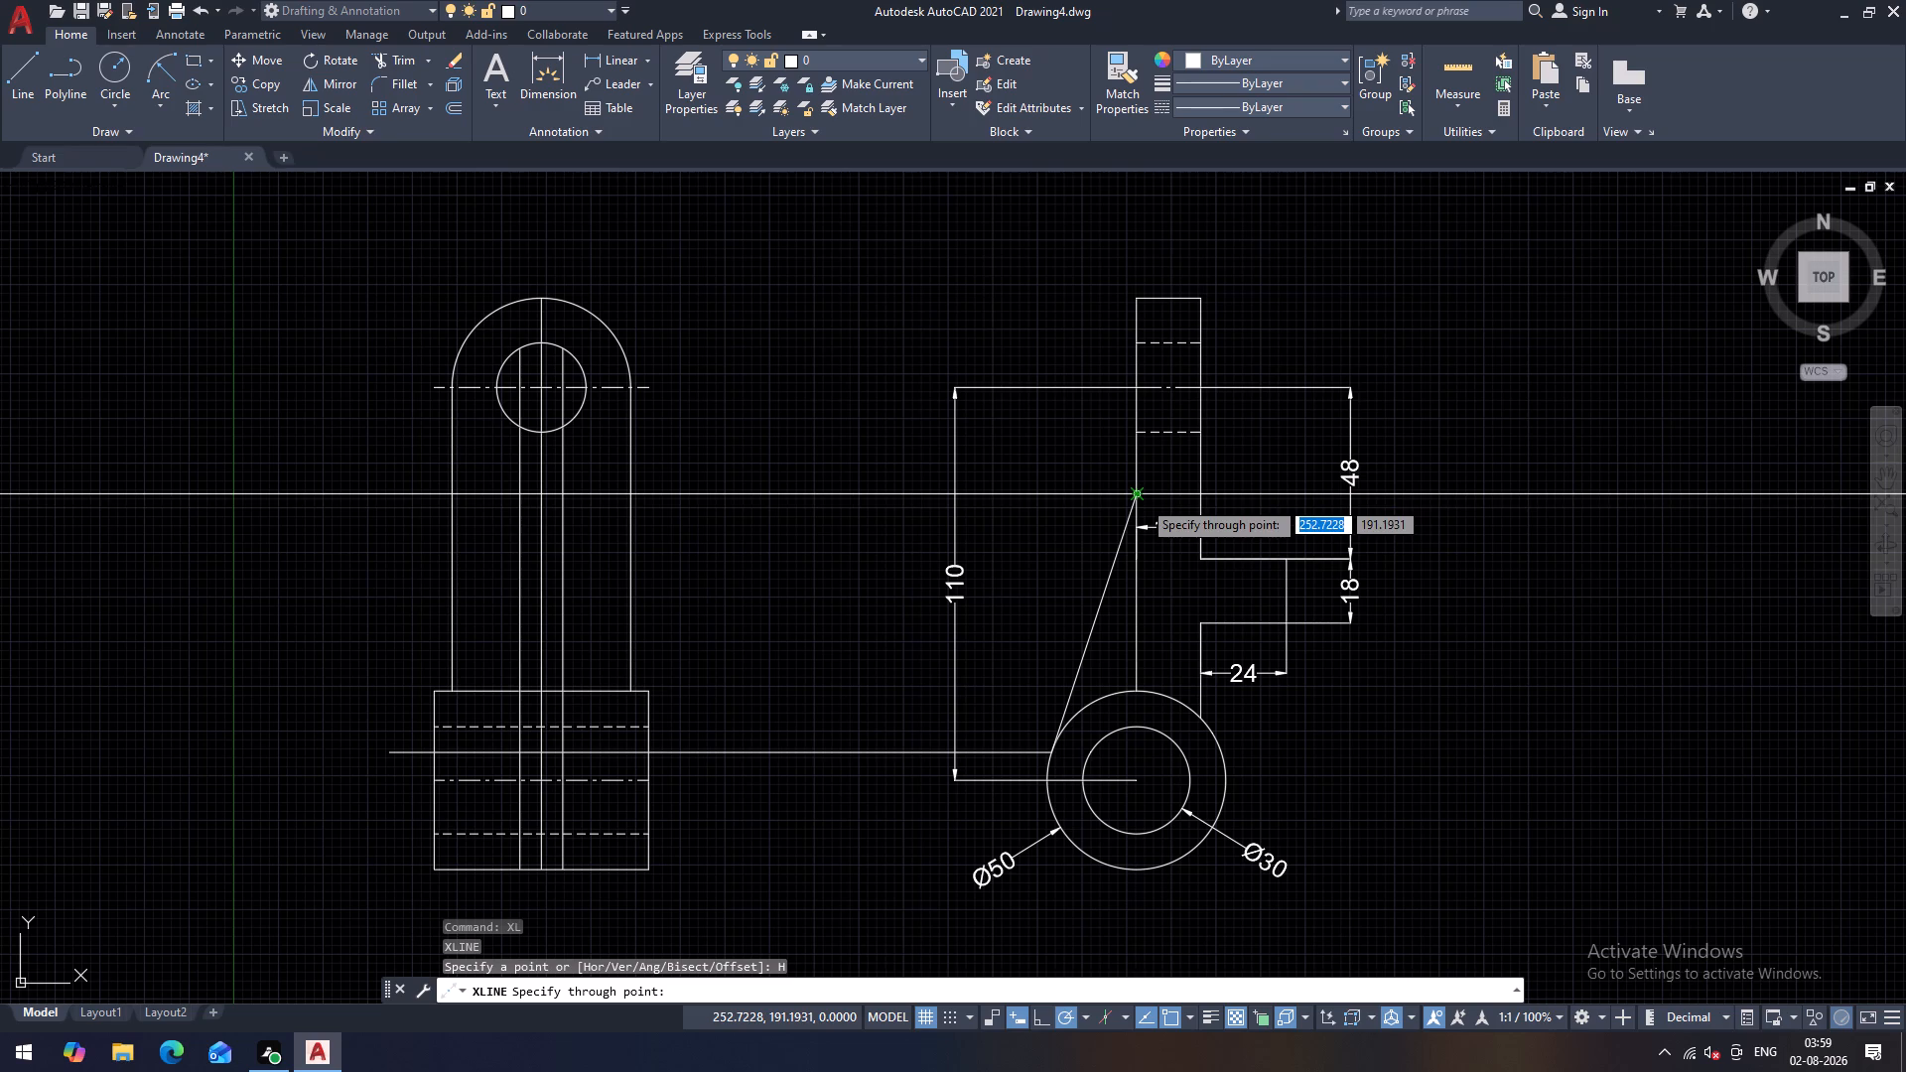
pyautogui.click(1137, 496)
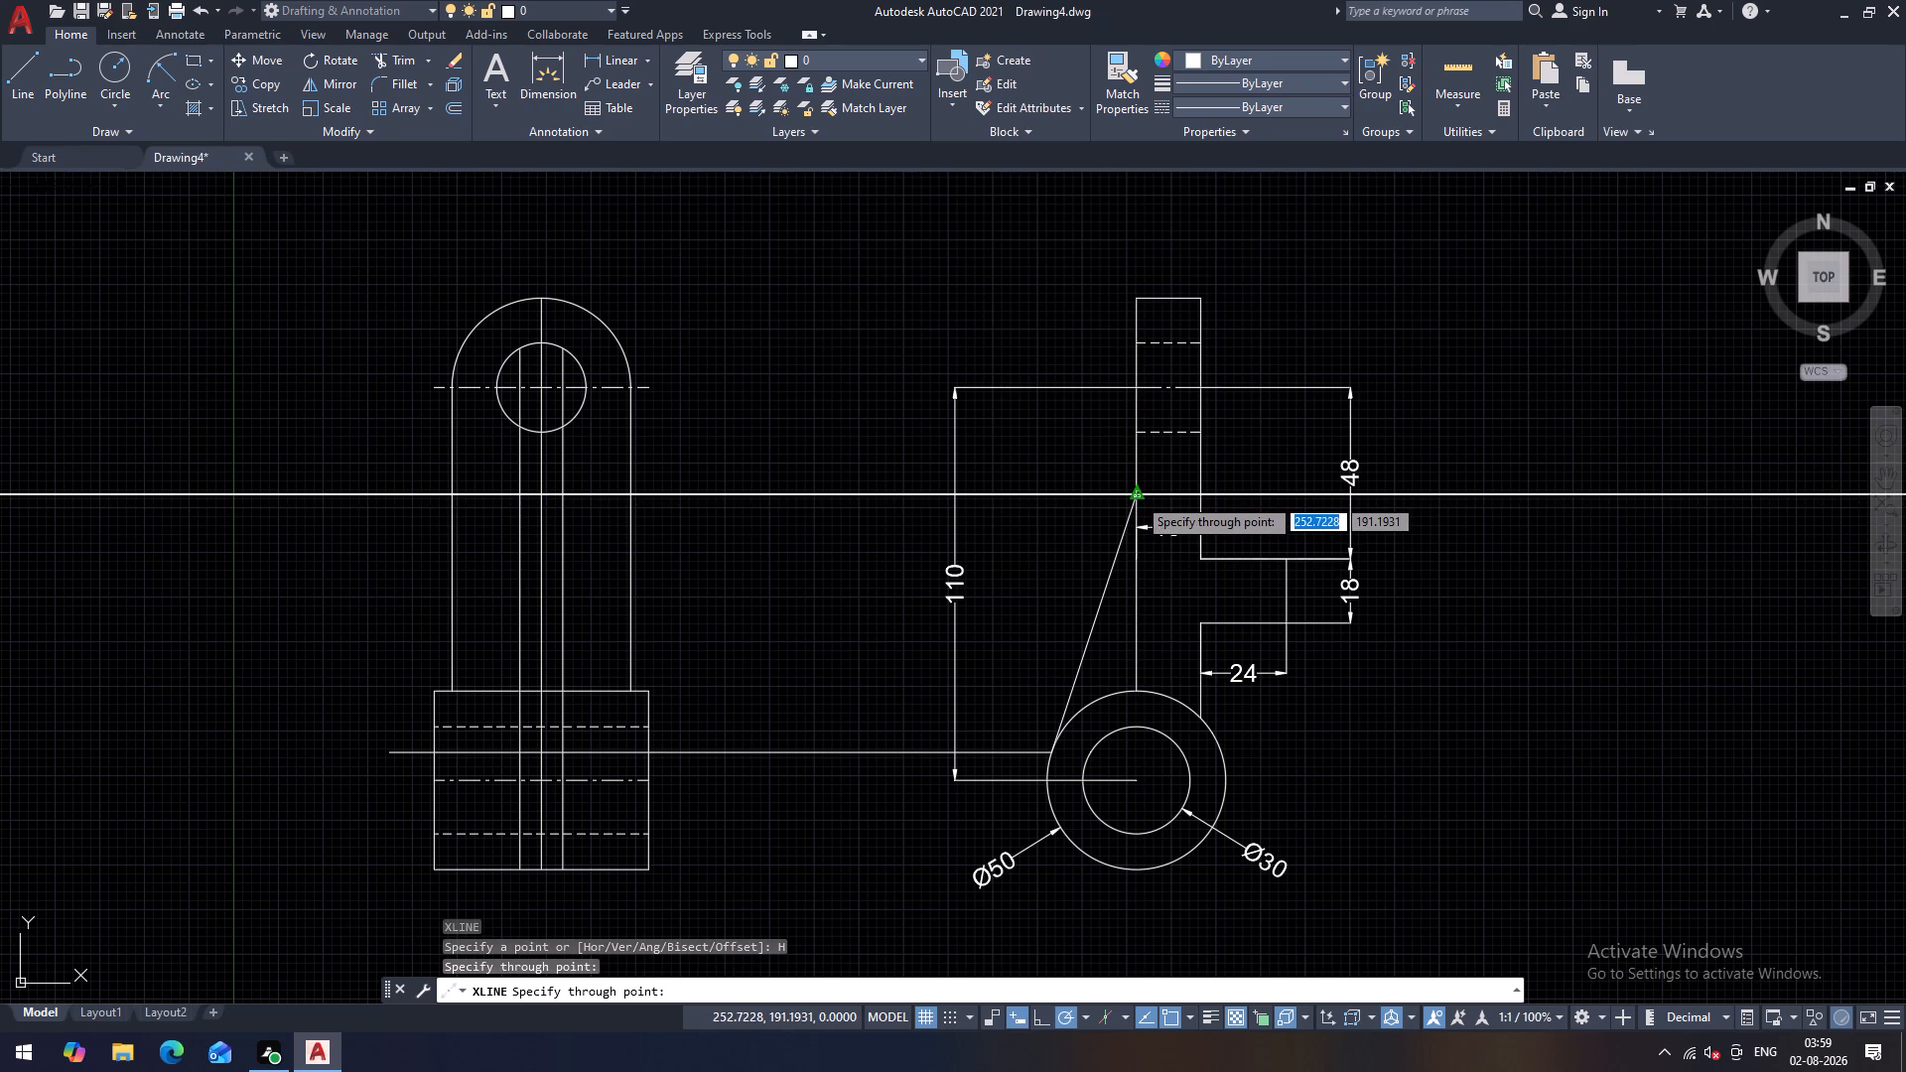
pyautogui.press('`')
pyautogui.press('Escape')
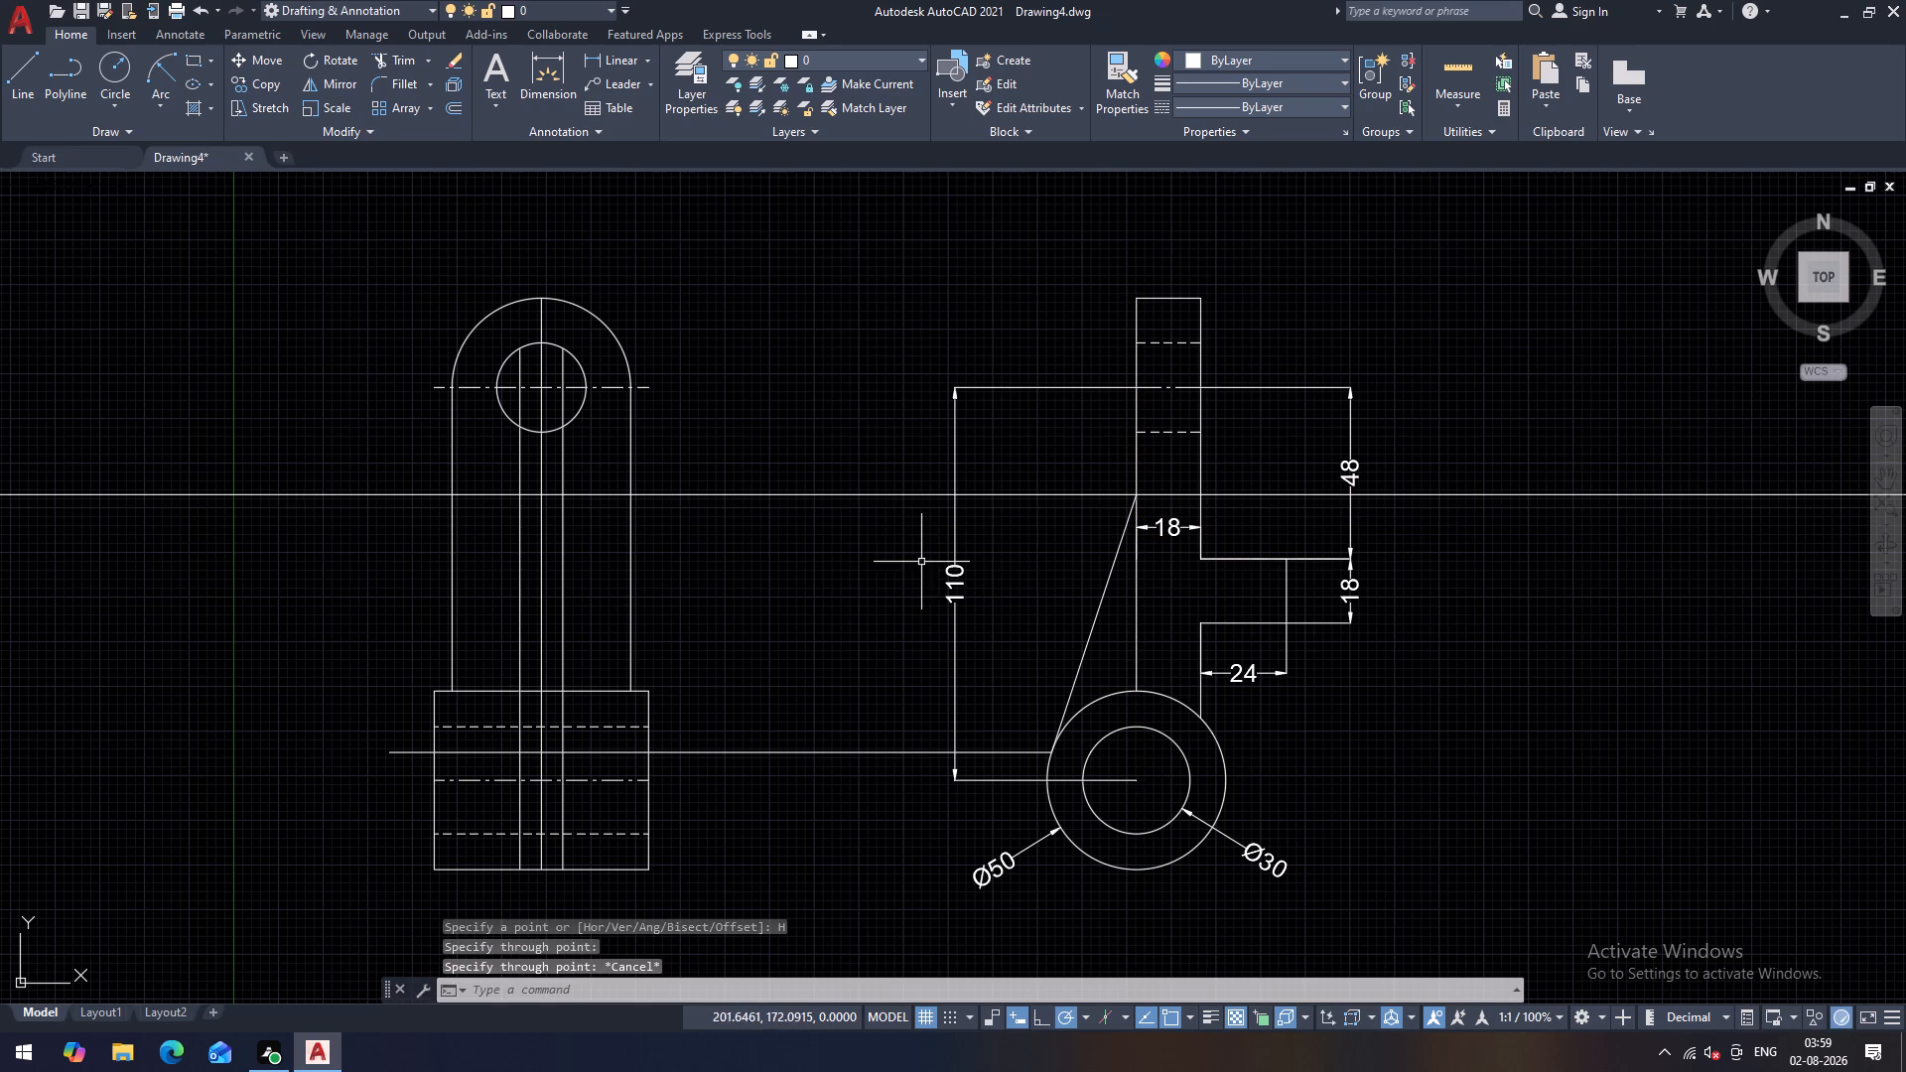
pyautogui.press('Escape')
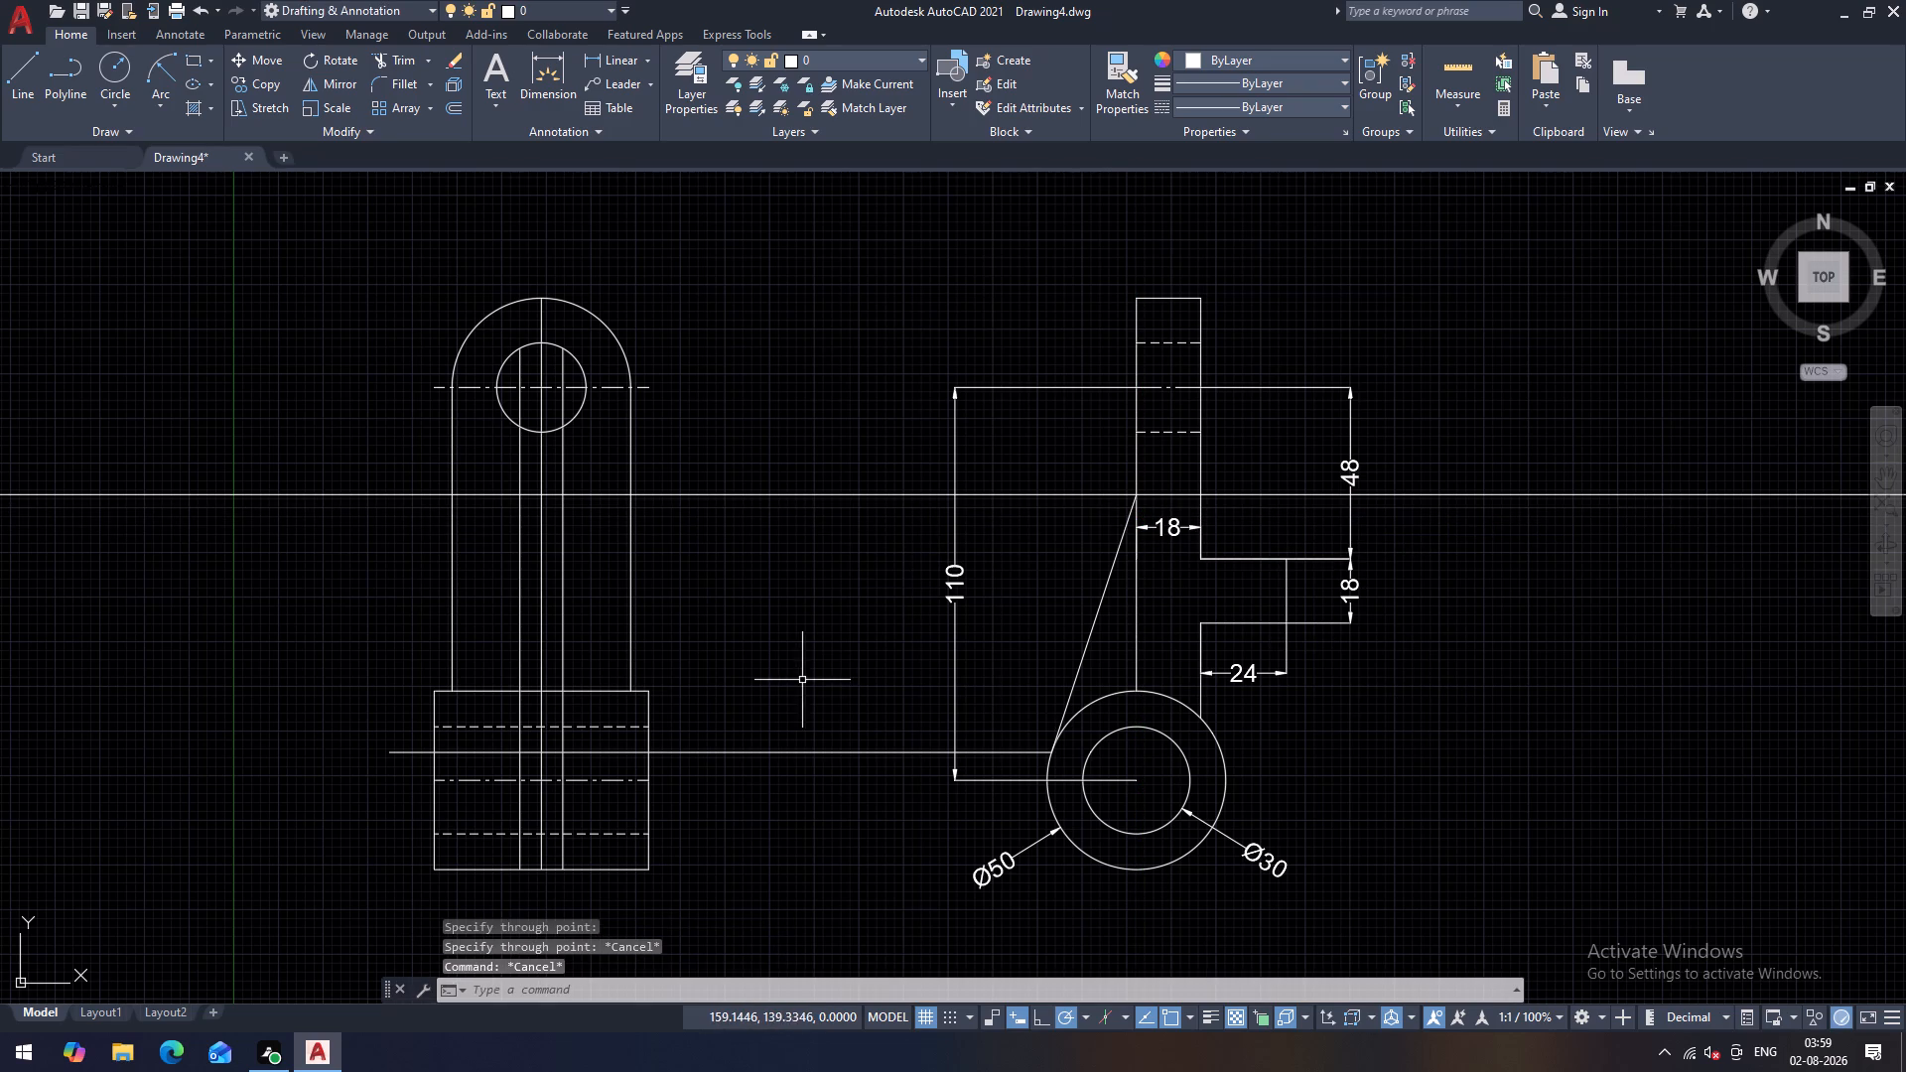
# Trim both horizontal projection lines between the views, and the upper one beyond the second view's far plate edge.
pyautogui.moveTo(802, 679); pyautogui.dragTo(825, 640, button='middle')
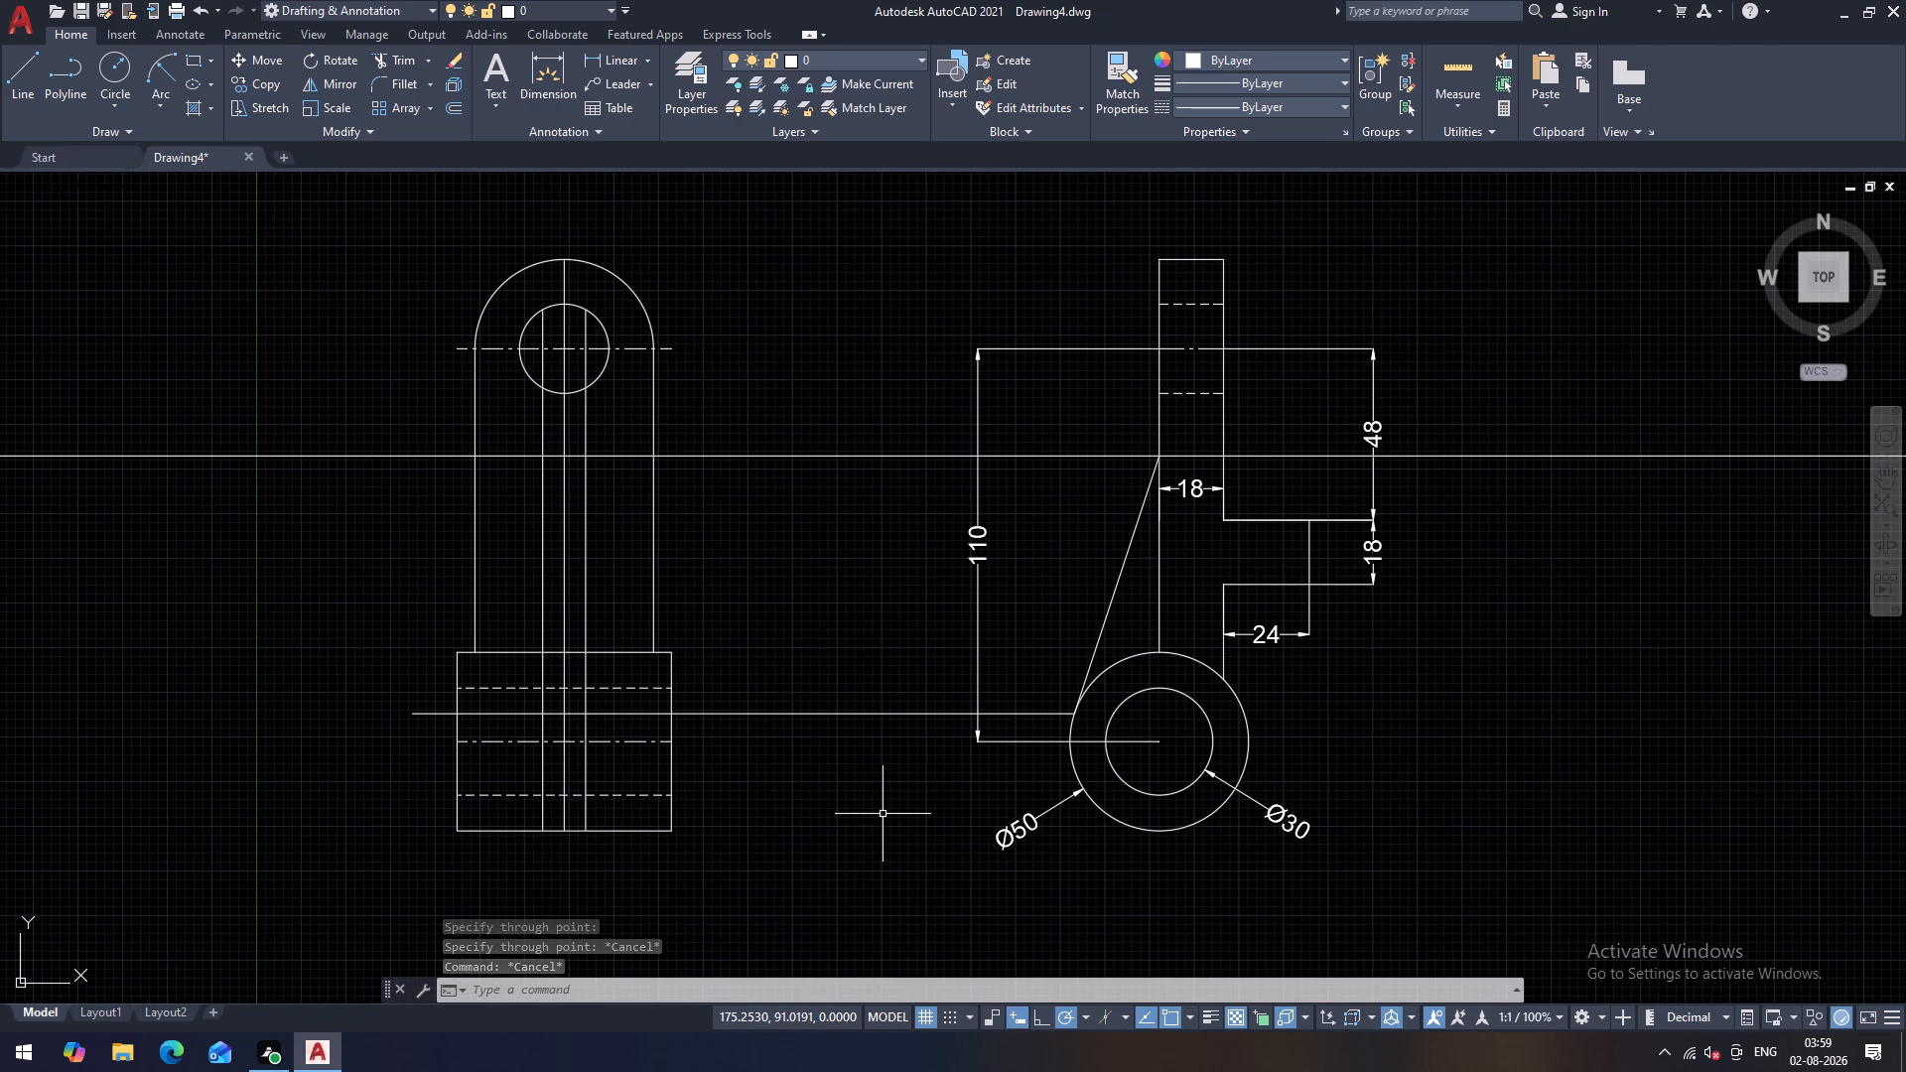
pyautogui.write('tr')
pyautogui.press('space')
pyautogui.press('space')
pyautogui.moveTo(845, 364); pyautogui.dragTo(796, 796)
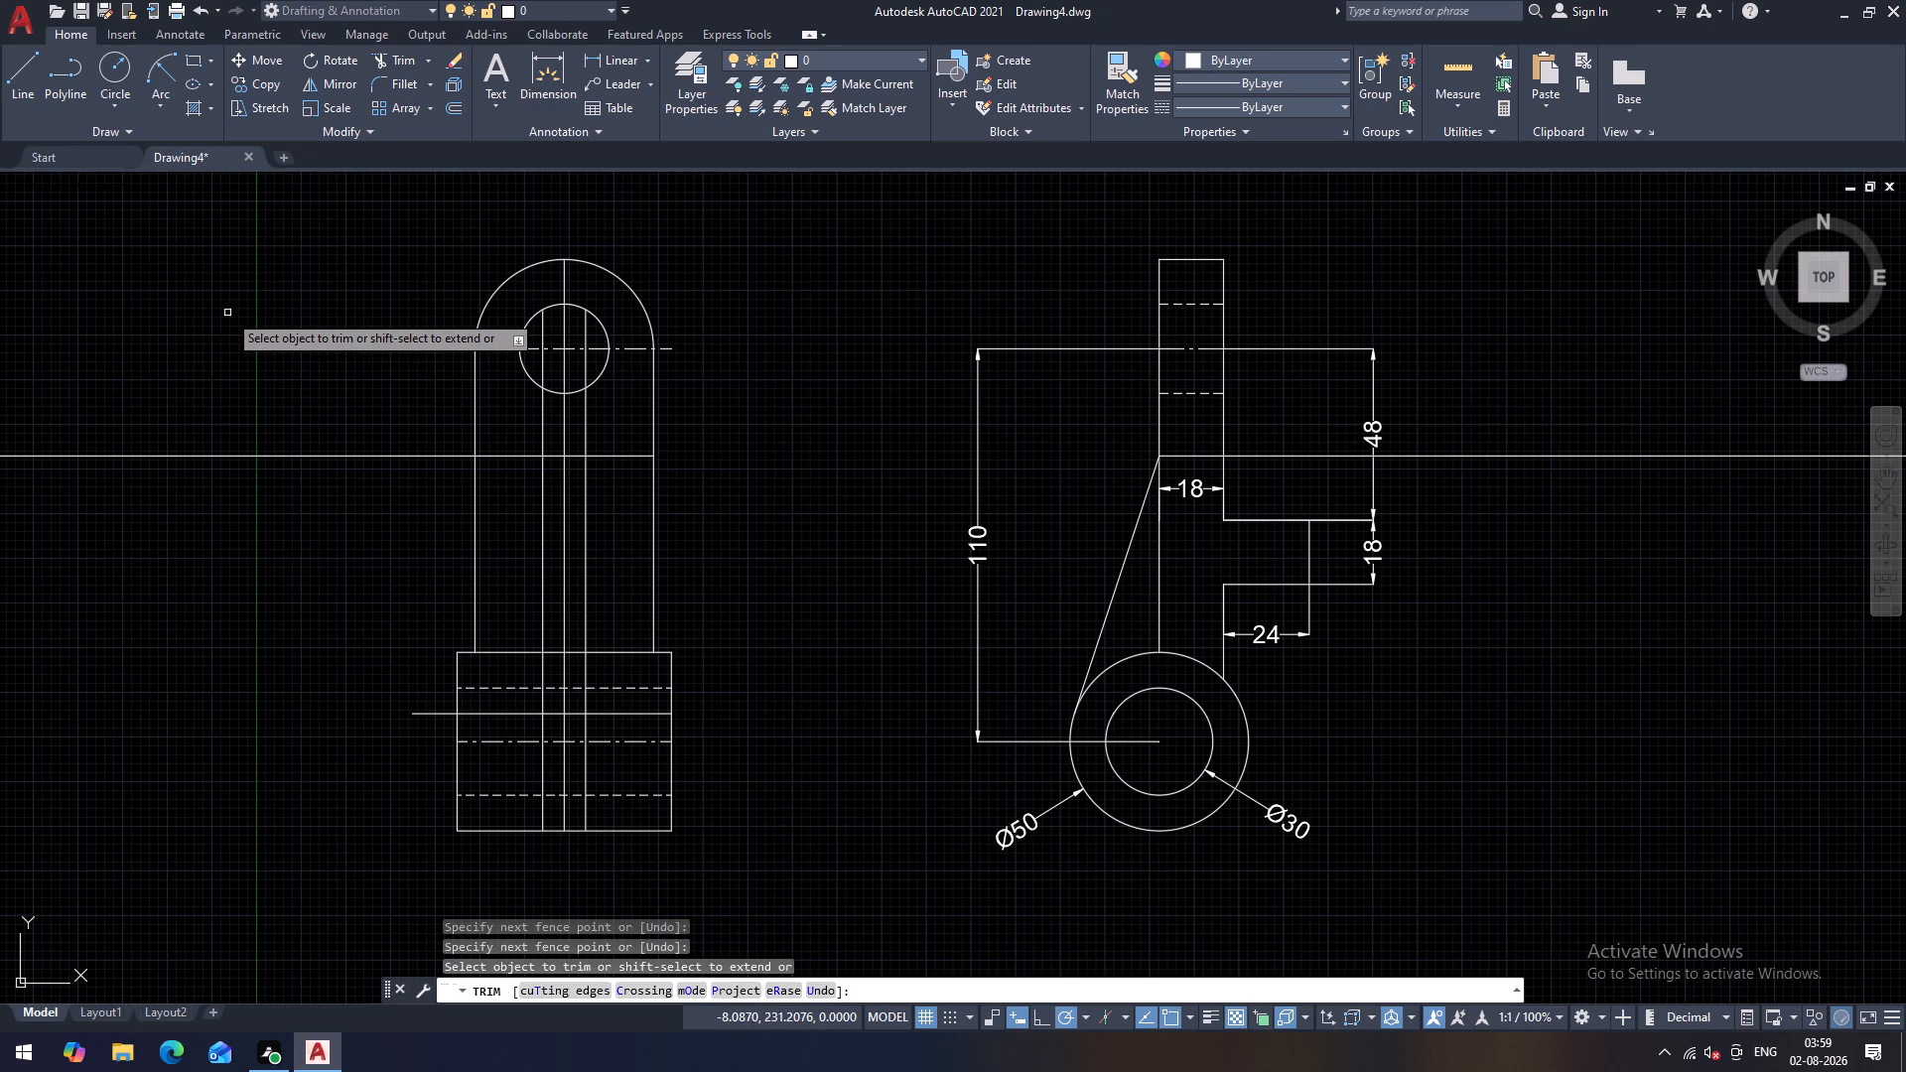
pyautogui.moveTo(227, 313); pyautogui.dragTo(153, 556)
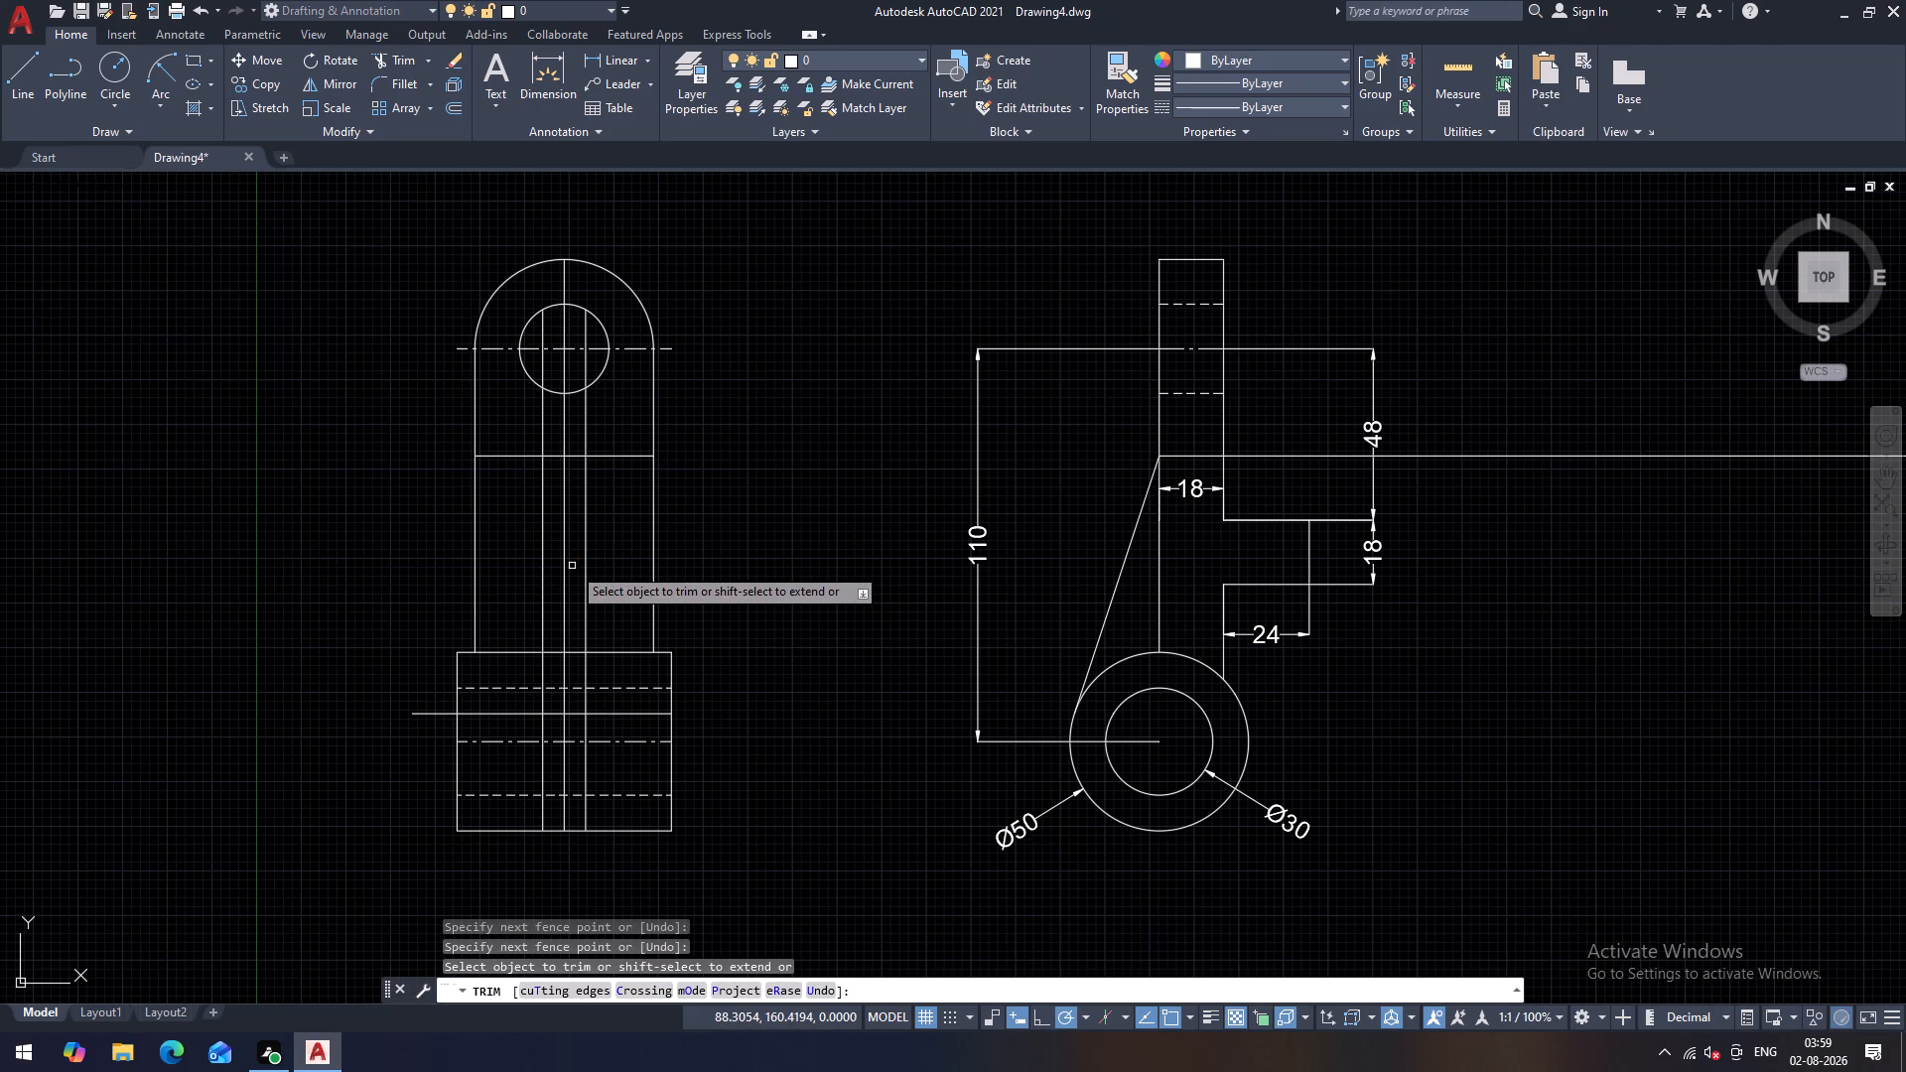
# Remove both rib lines below the lower projection line, and trim the three inner vertical lines between the upper projection line and hole.
pyautogui.click(542, 731)
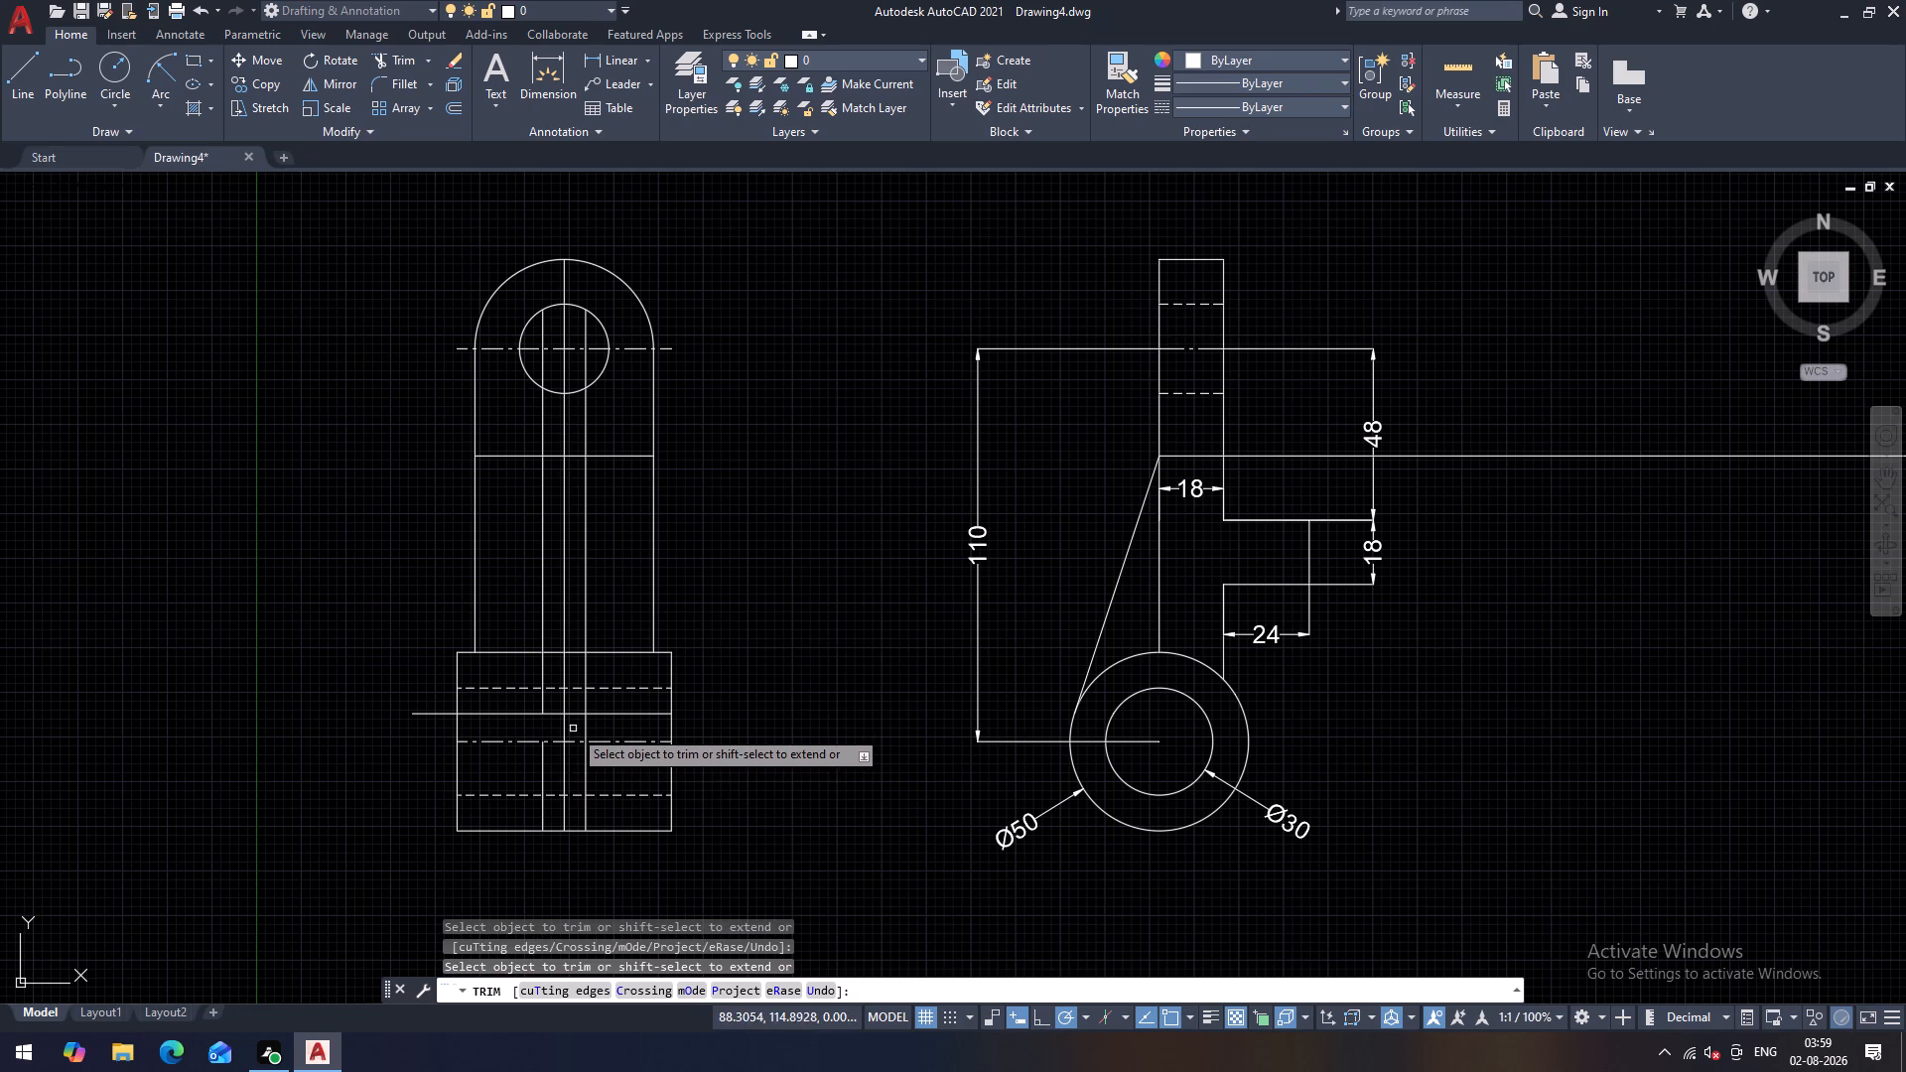
pyautogui.click(585, 731)
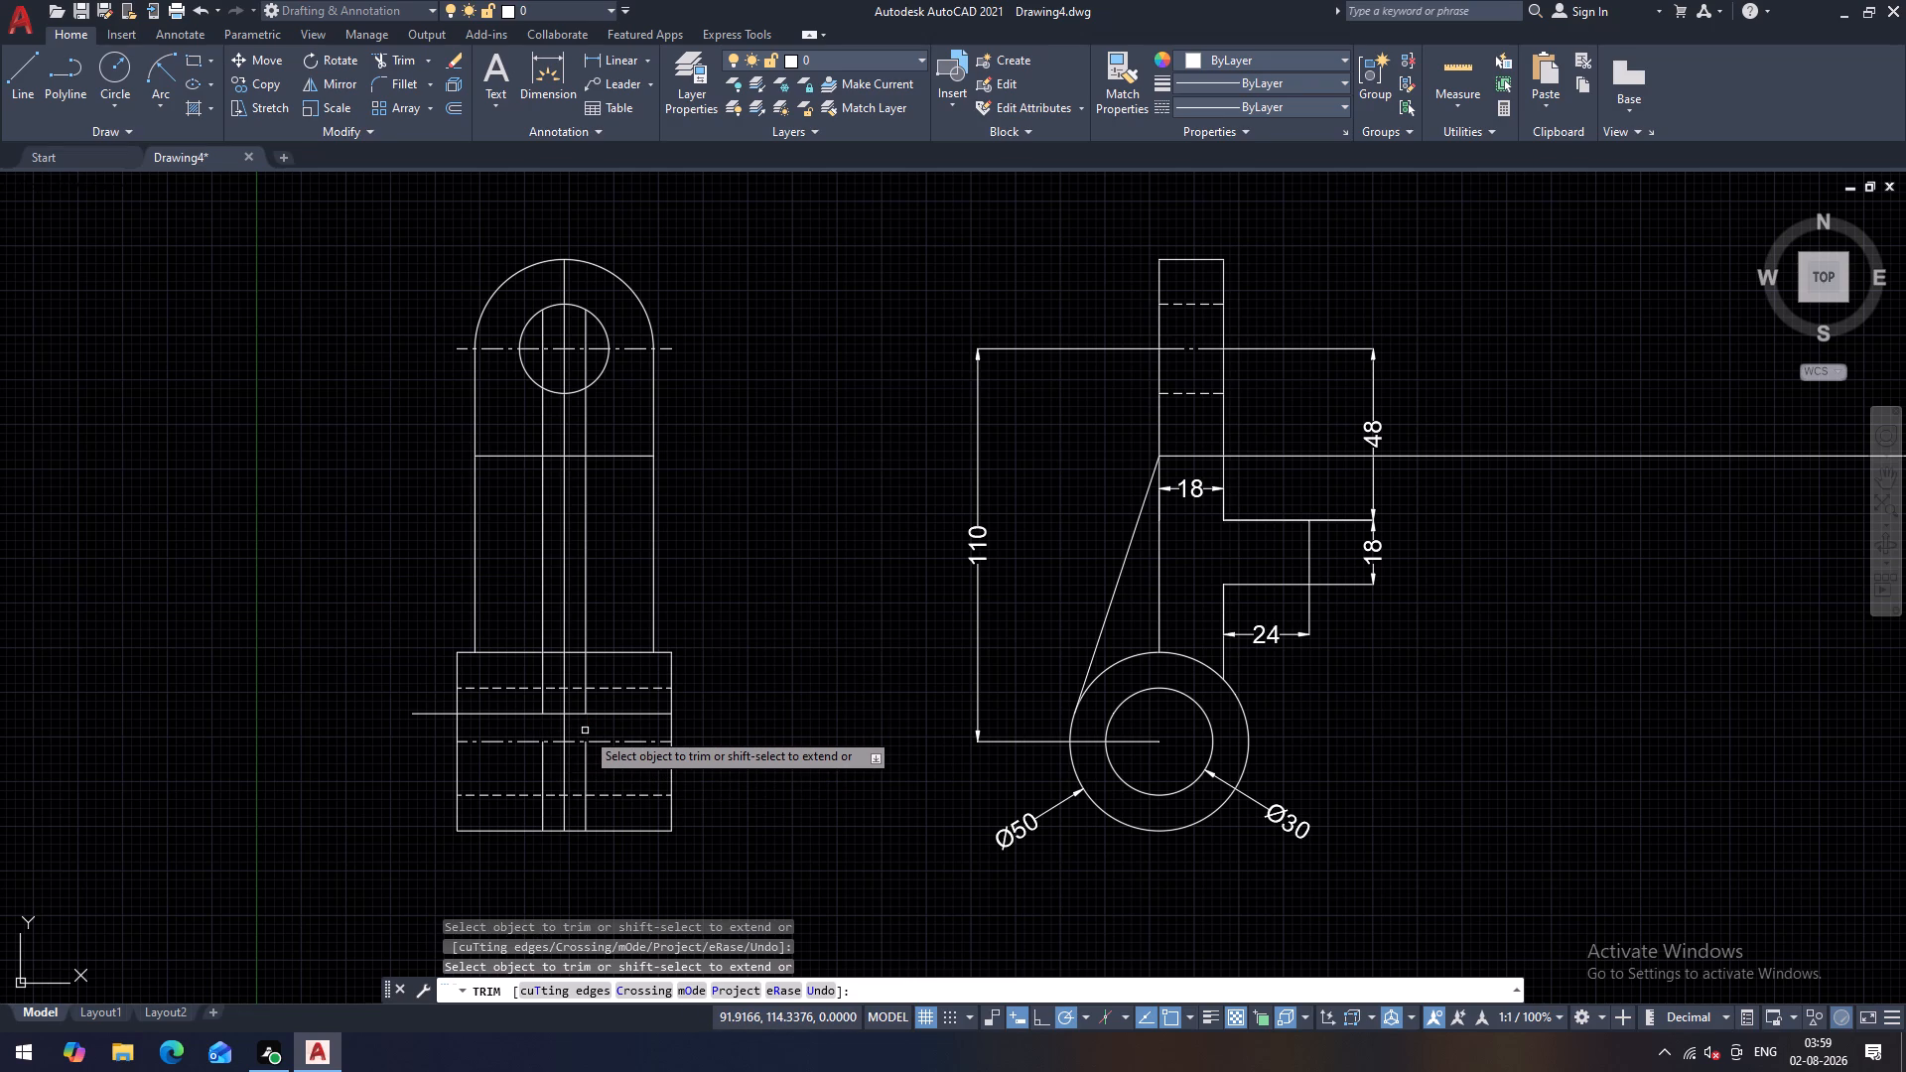
pyautogui.moveTo(618, 423); pyautogui.dragTo(518, 427)
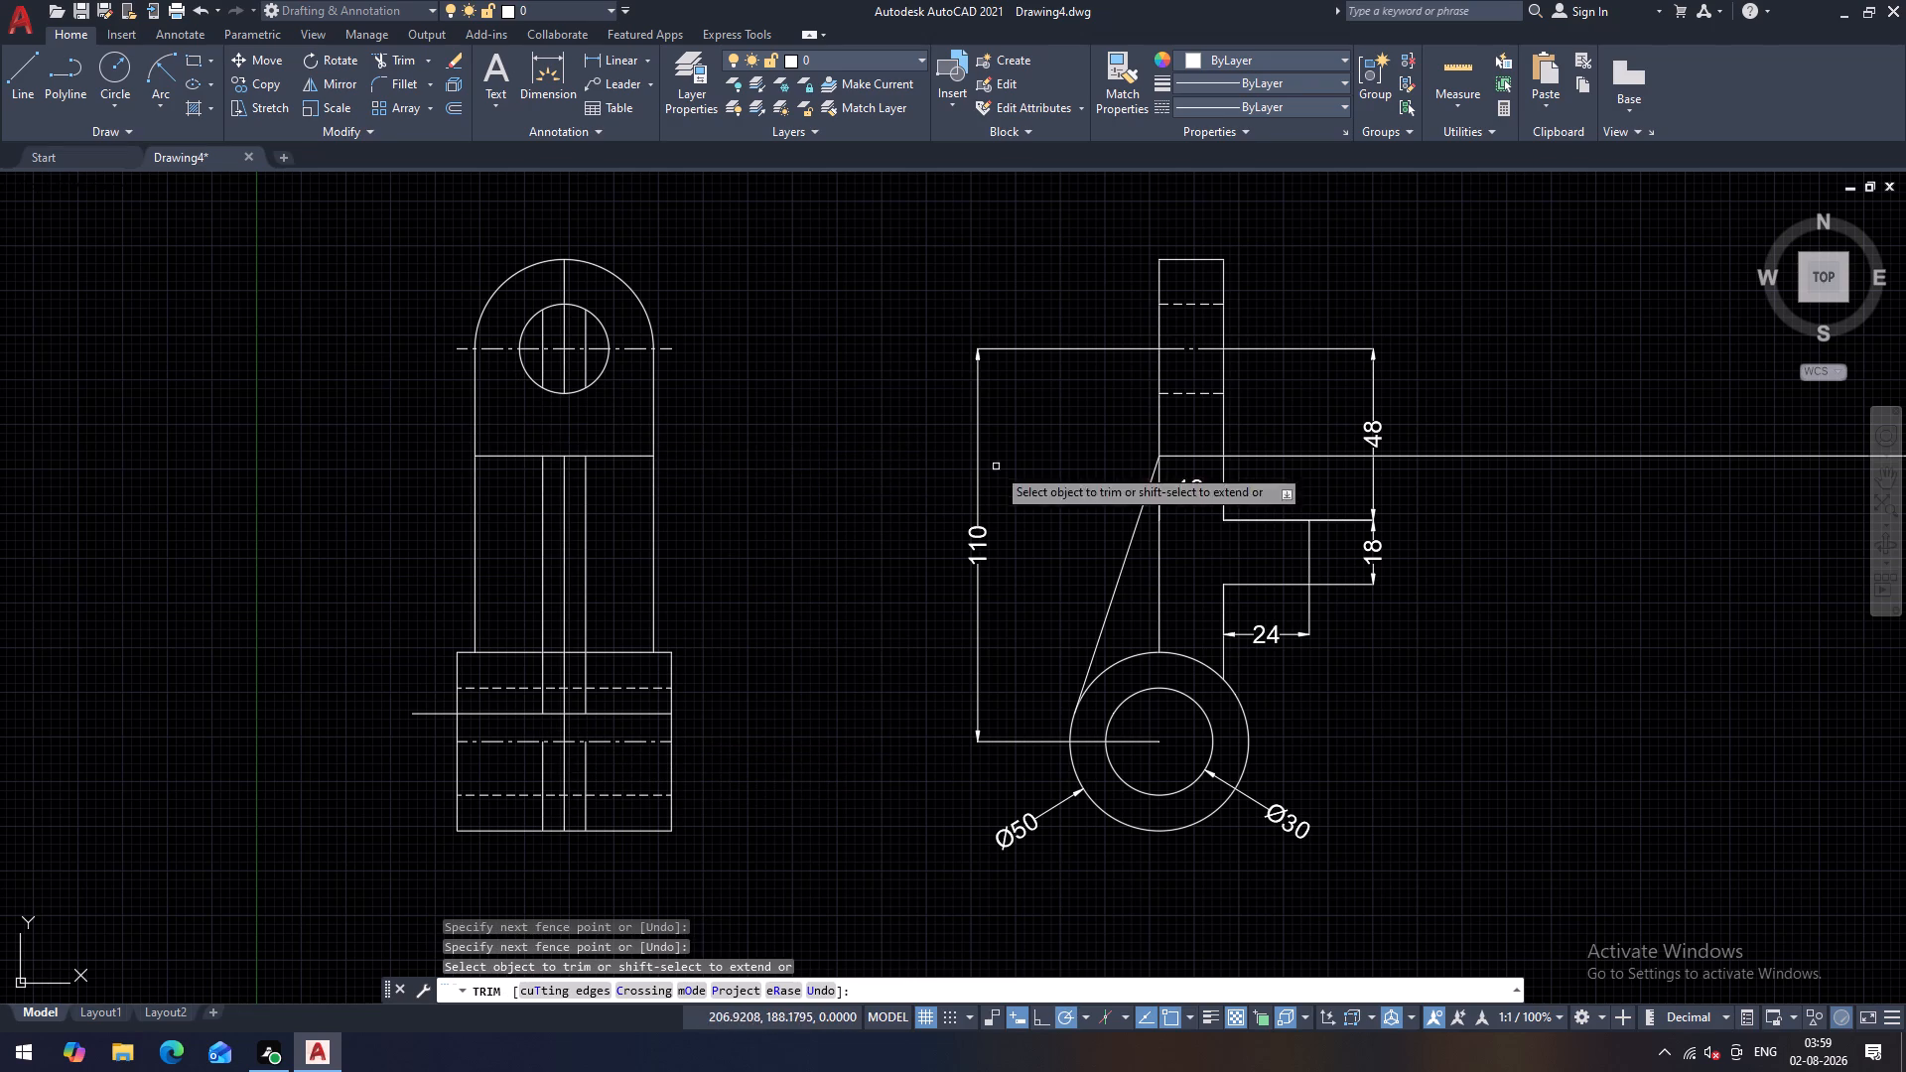
pyautogui.press('Escape')
pyautogui.scroll(1, 668, 734)
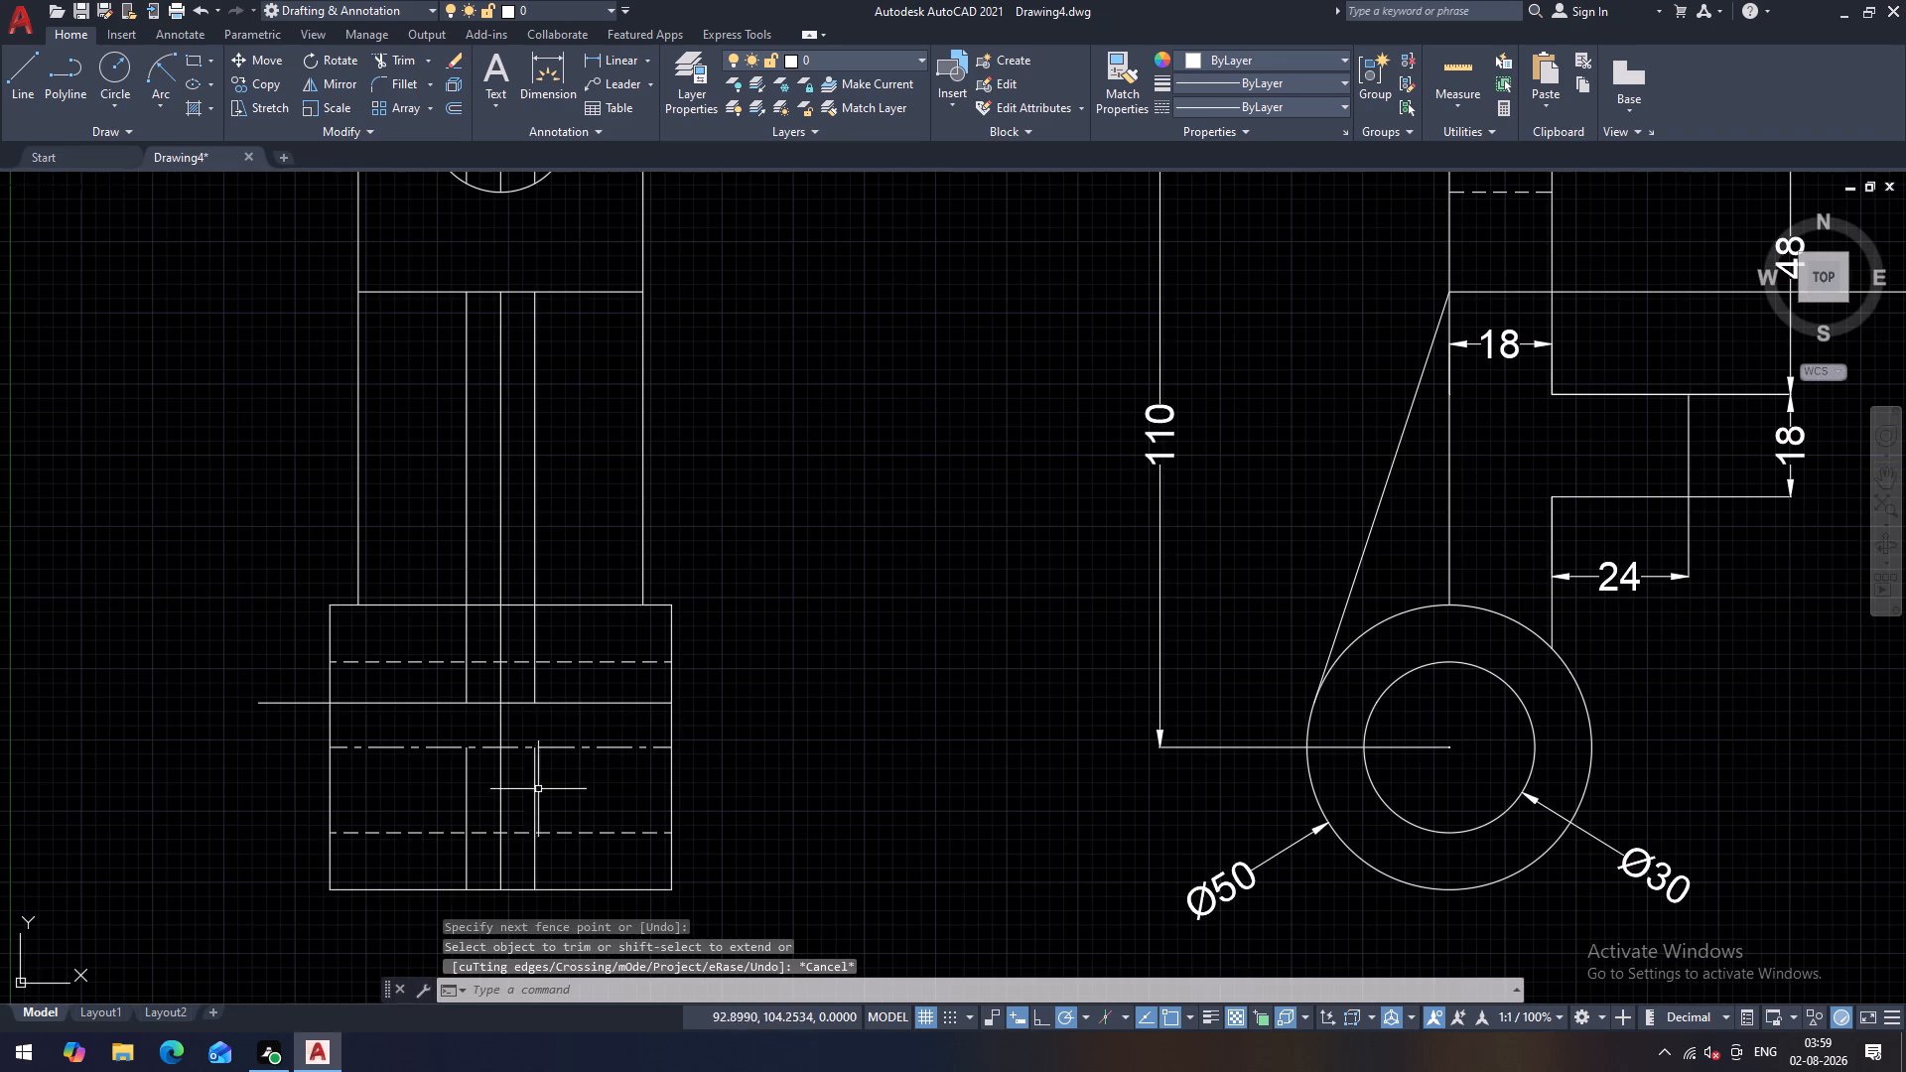
pyautogui.click(535, 790)
pyautogui.moveTo(469, 799); pyautogui.dragTo(500, 810)
pyautogui.press('Delete')
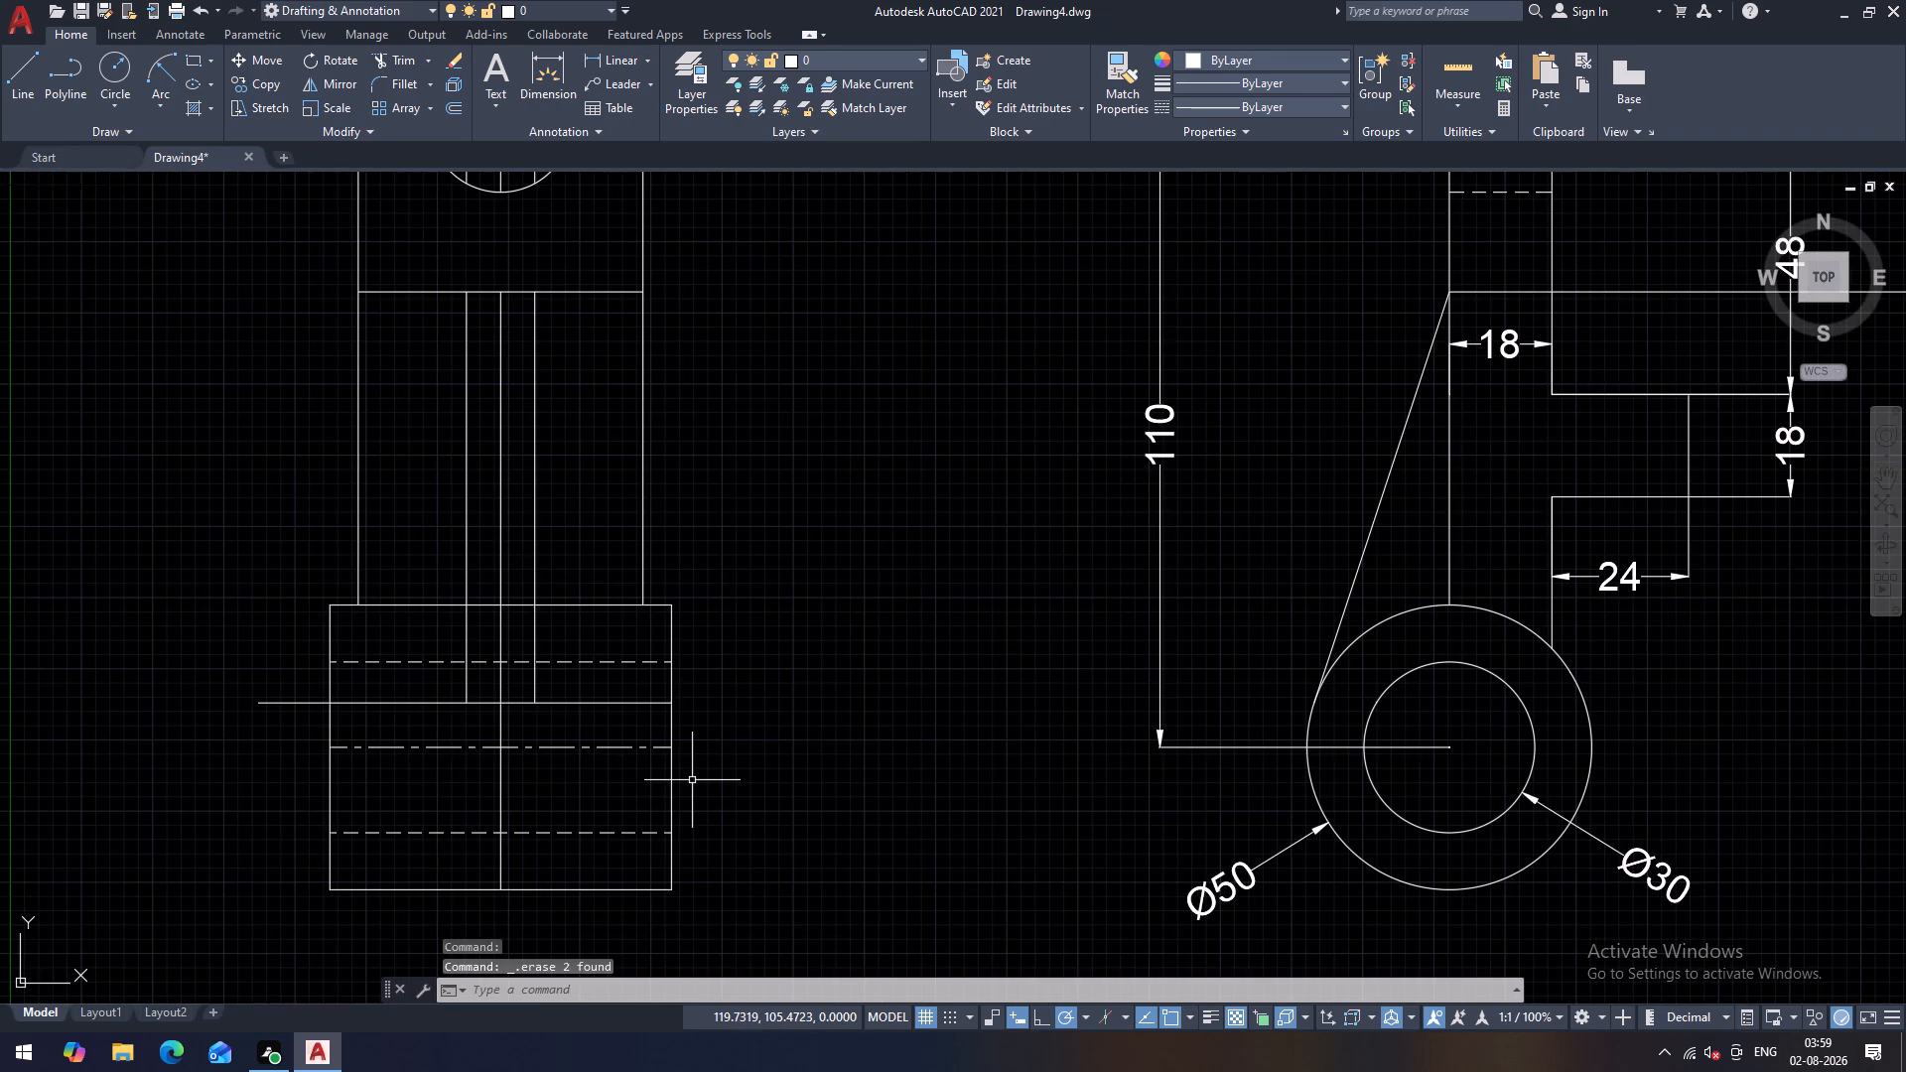
pyautogui.press('Escape')
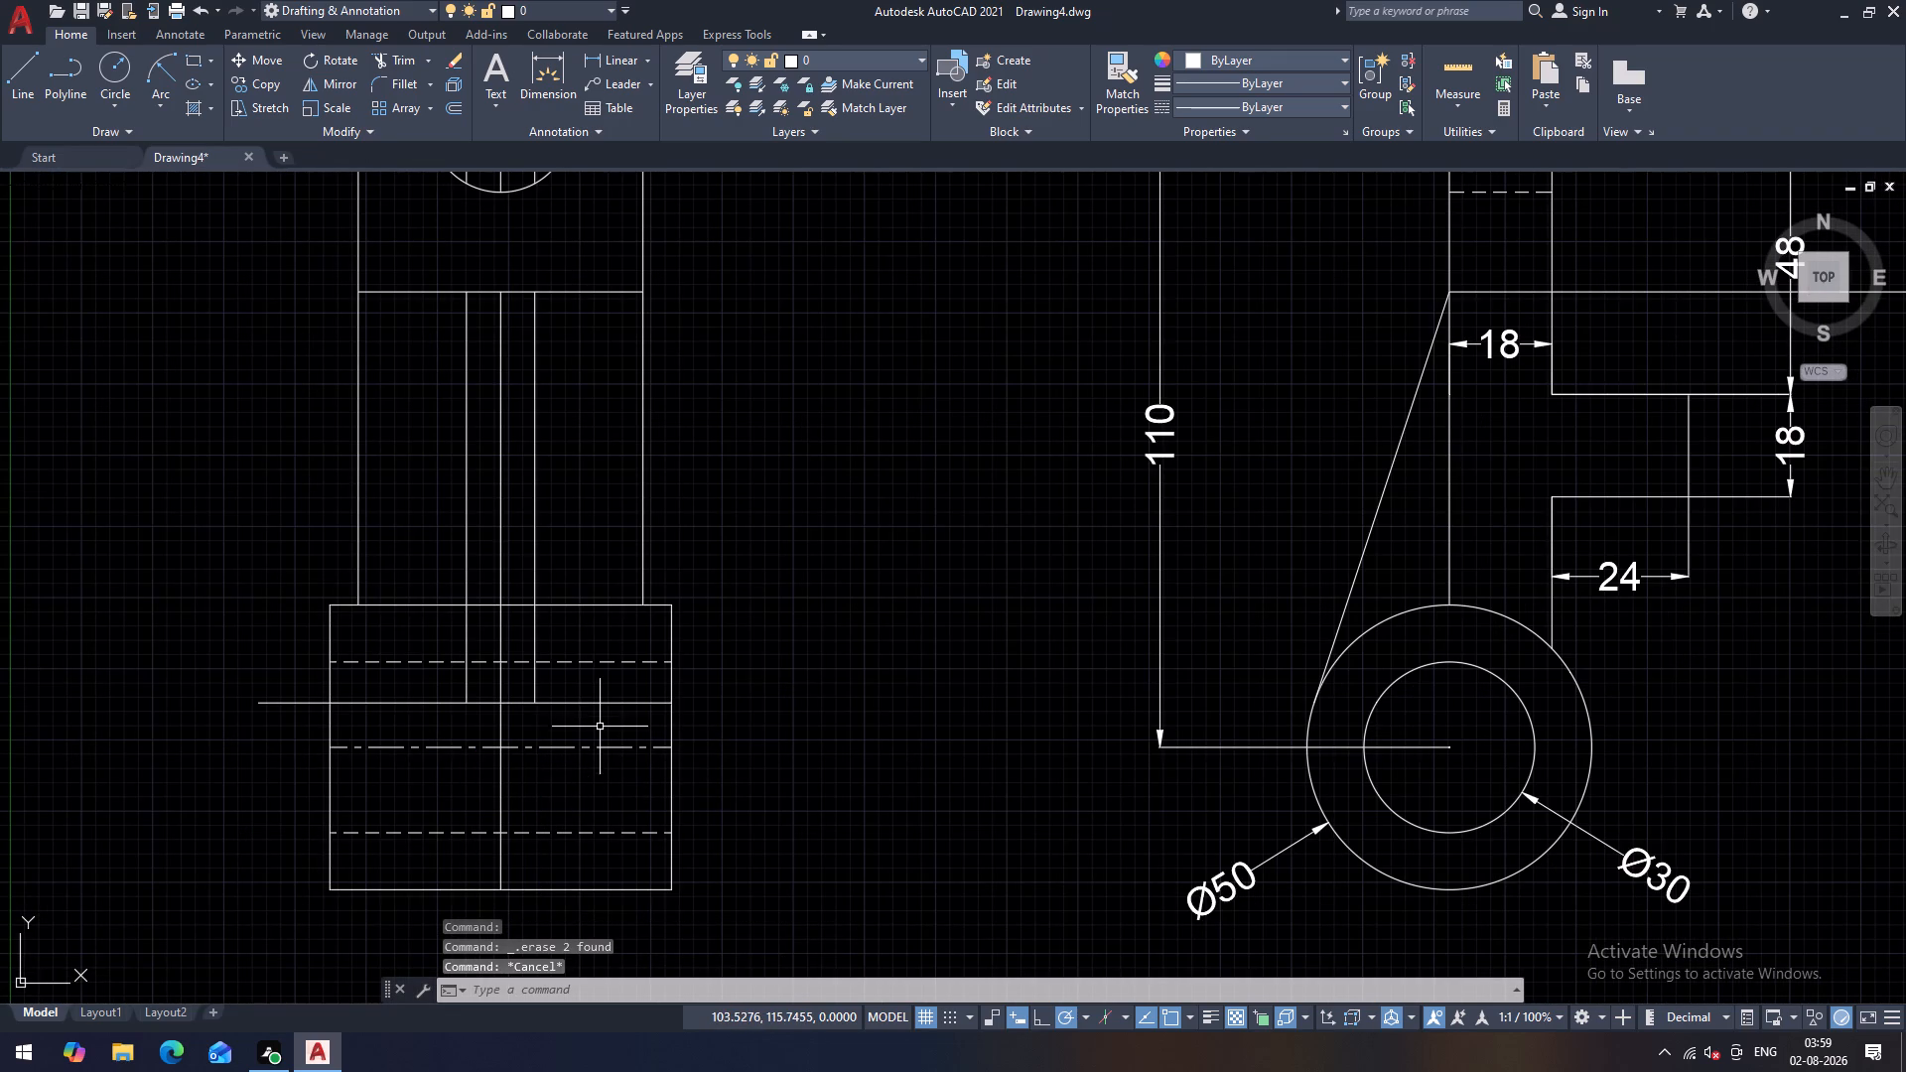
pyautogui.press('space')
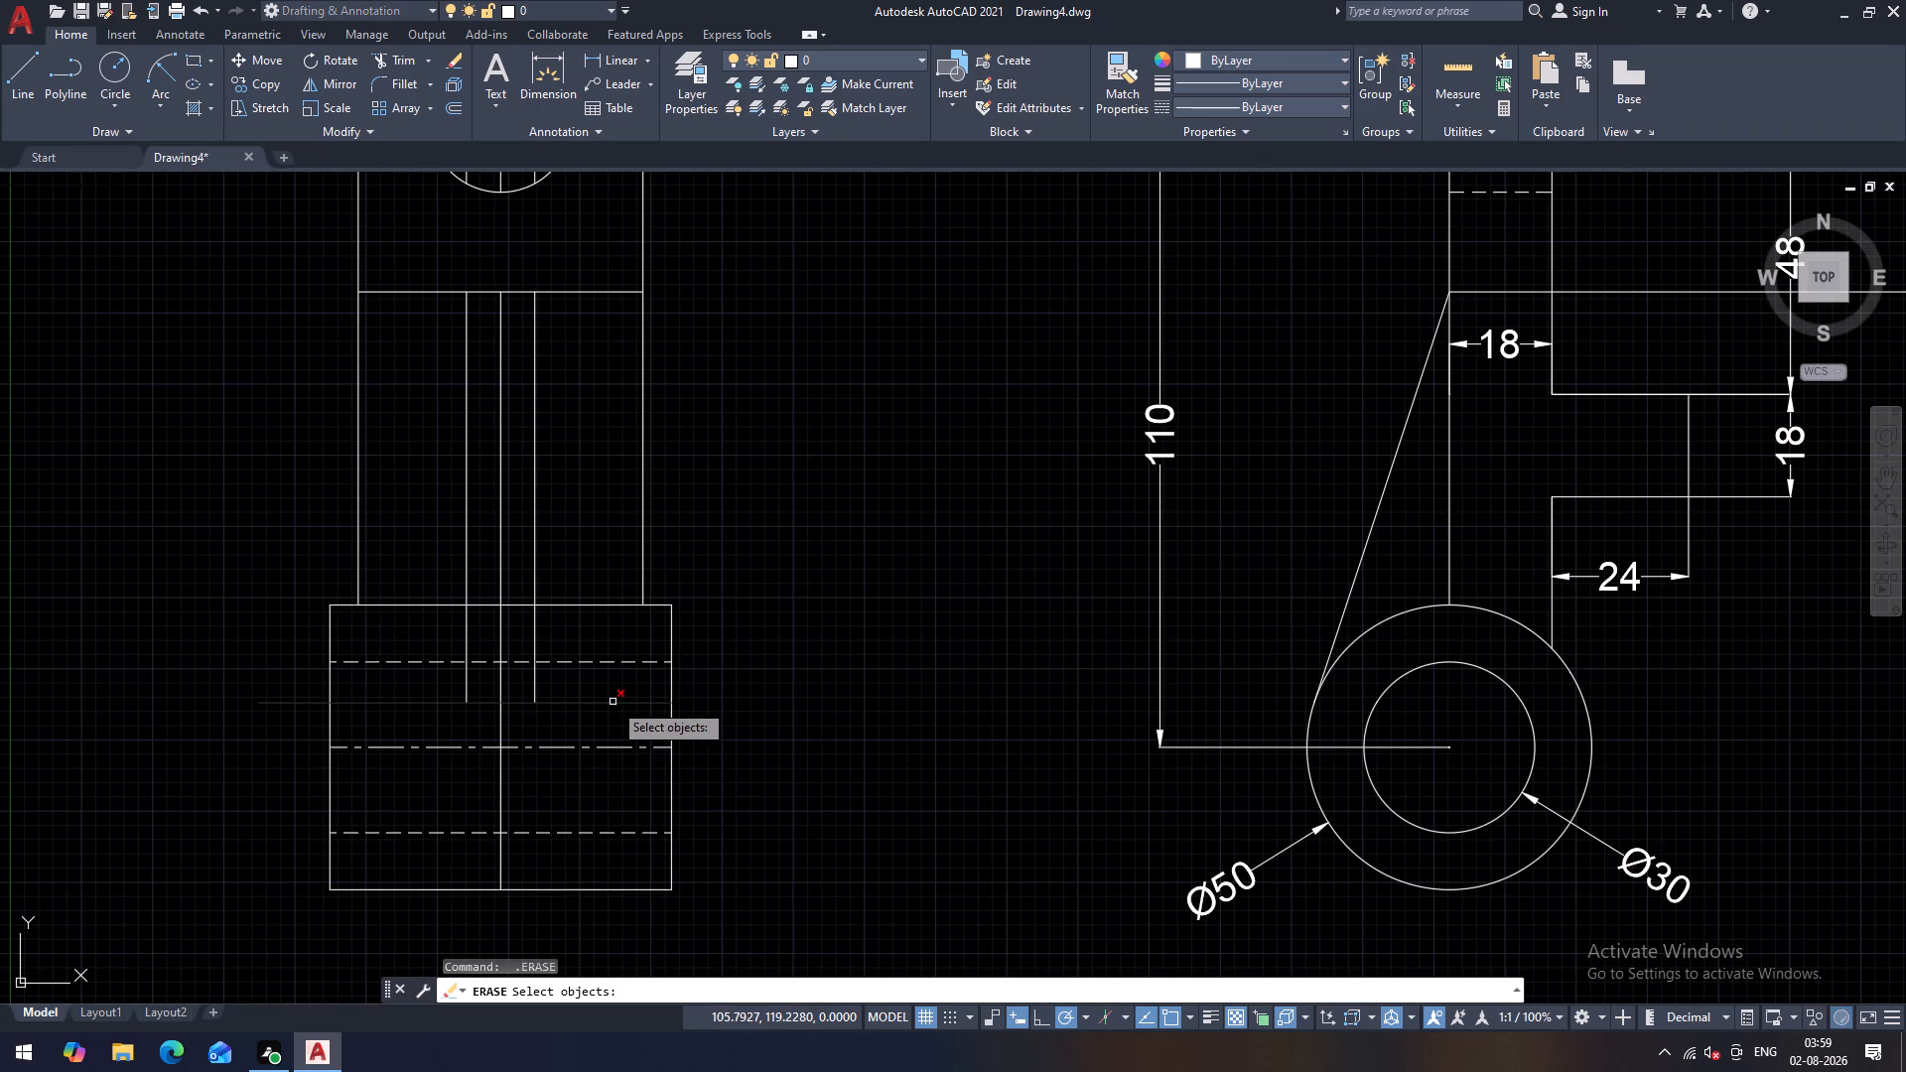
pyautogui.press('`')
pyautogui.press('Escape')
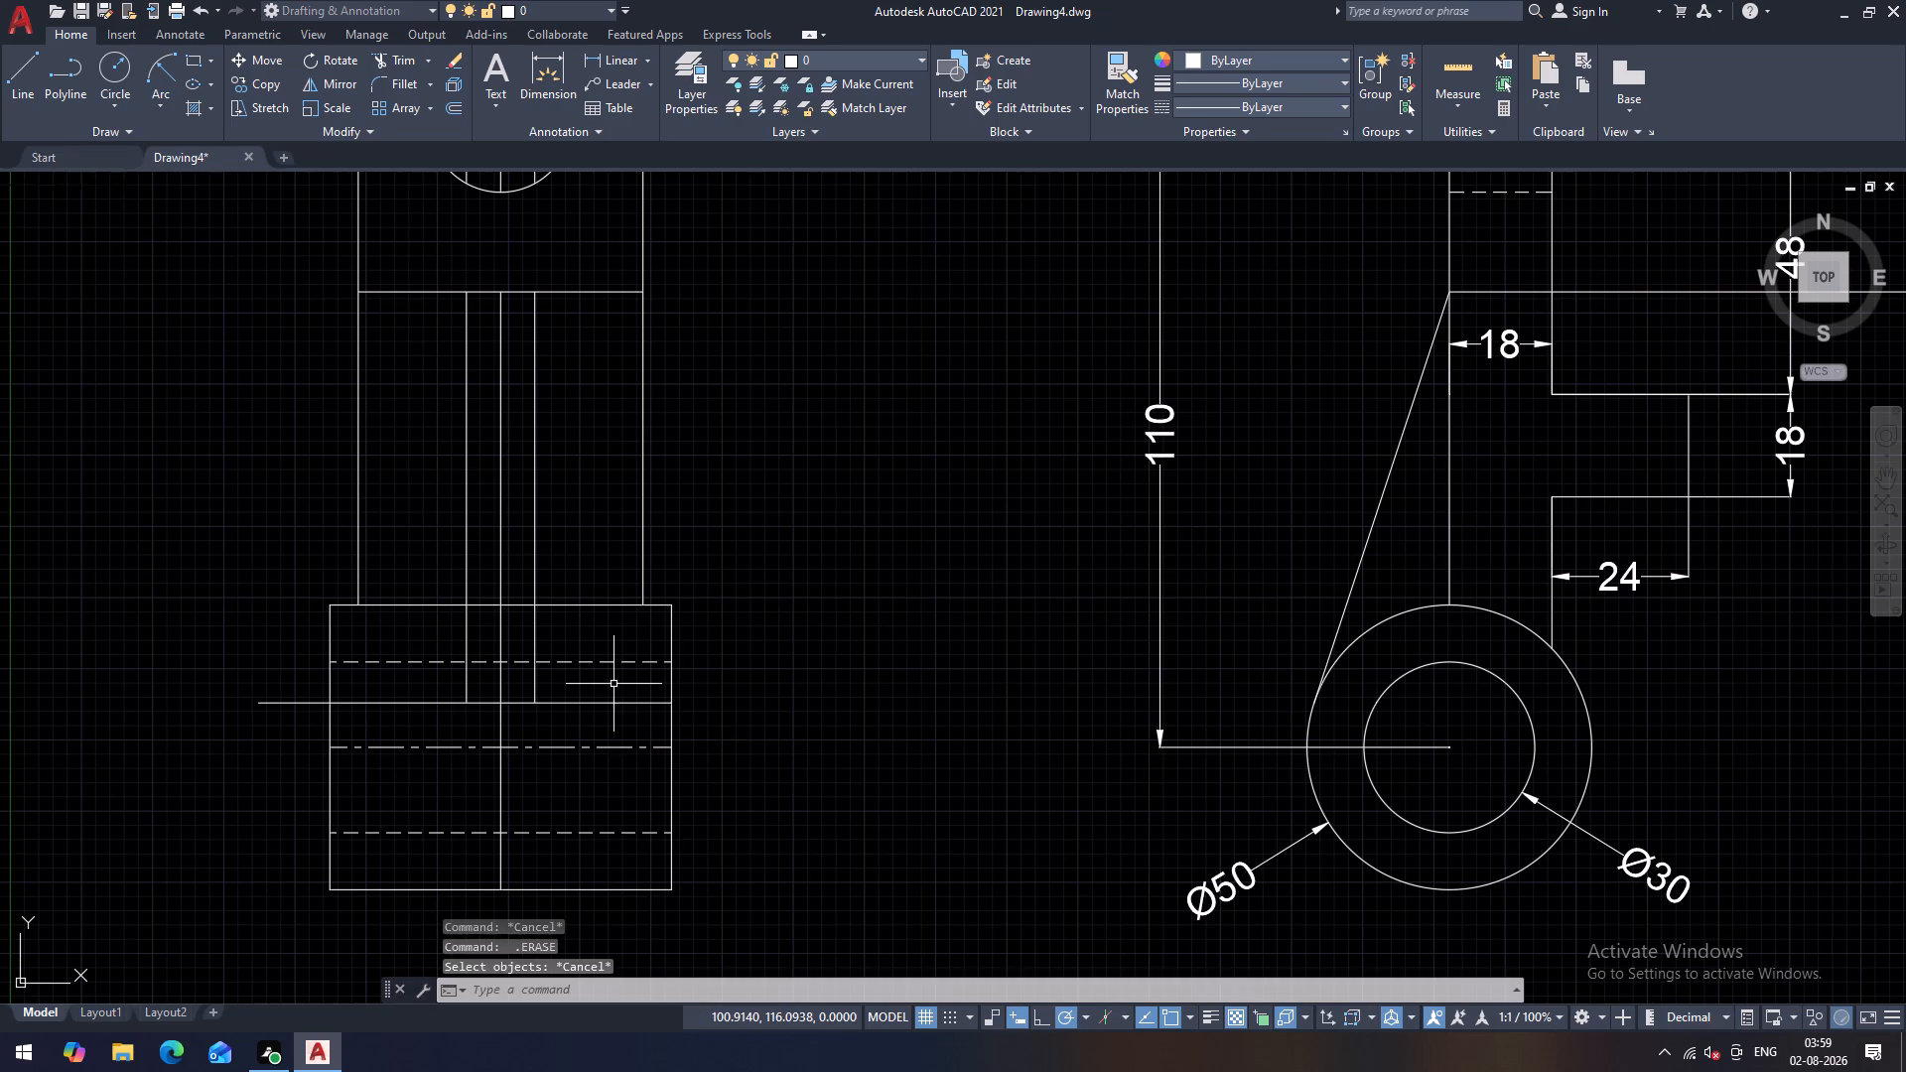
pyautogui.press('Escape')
# Trim the lower projection line on both sides of the rib and delete the leftover piece outside the block.
pyautogui.write('tr')
pyautogui.press('space')
pyautogui.press('space')
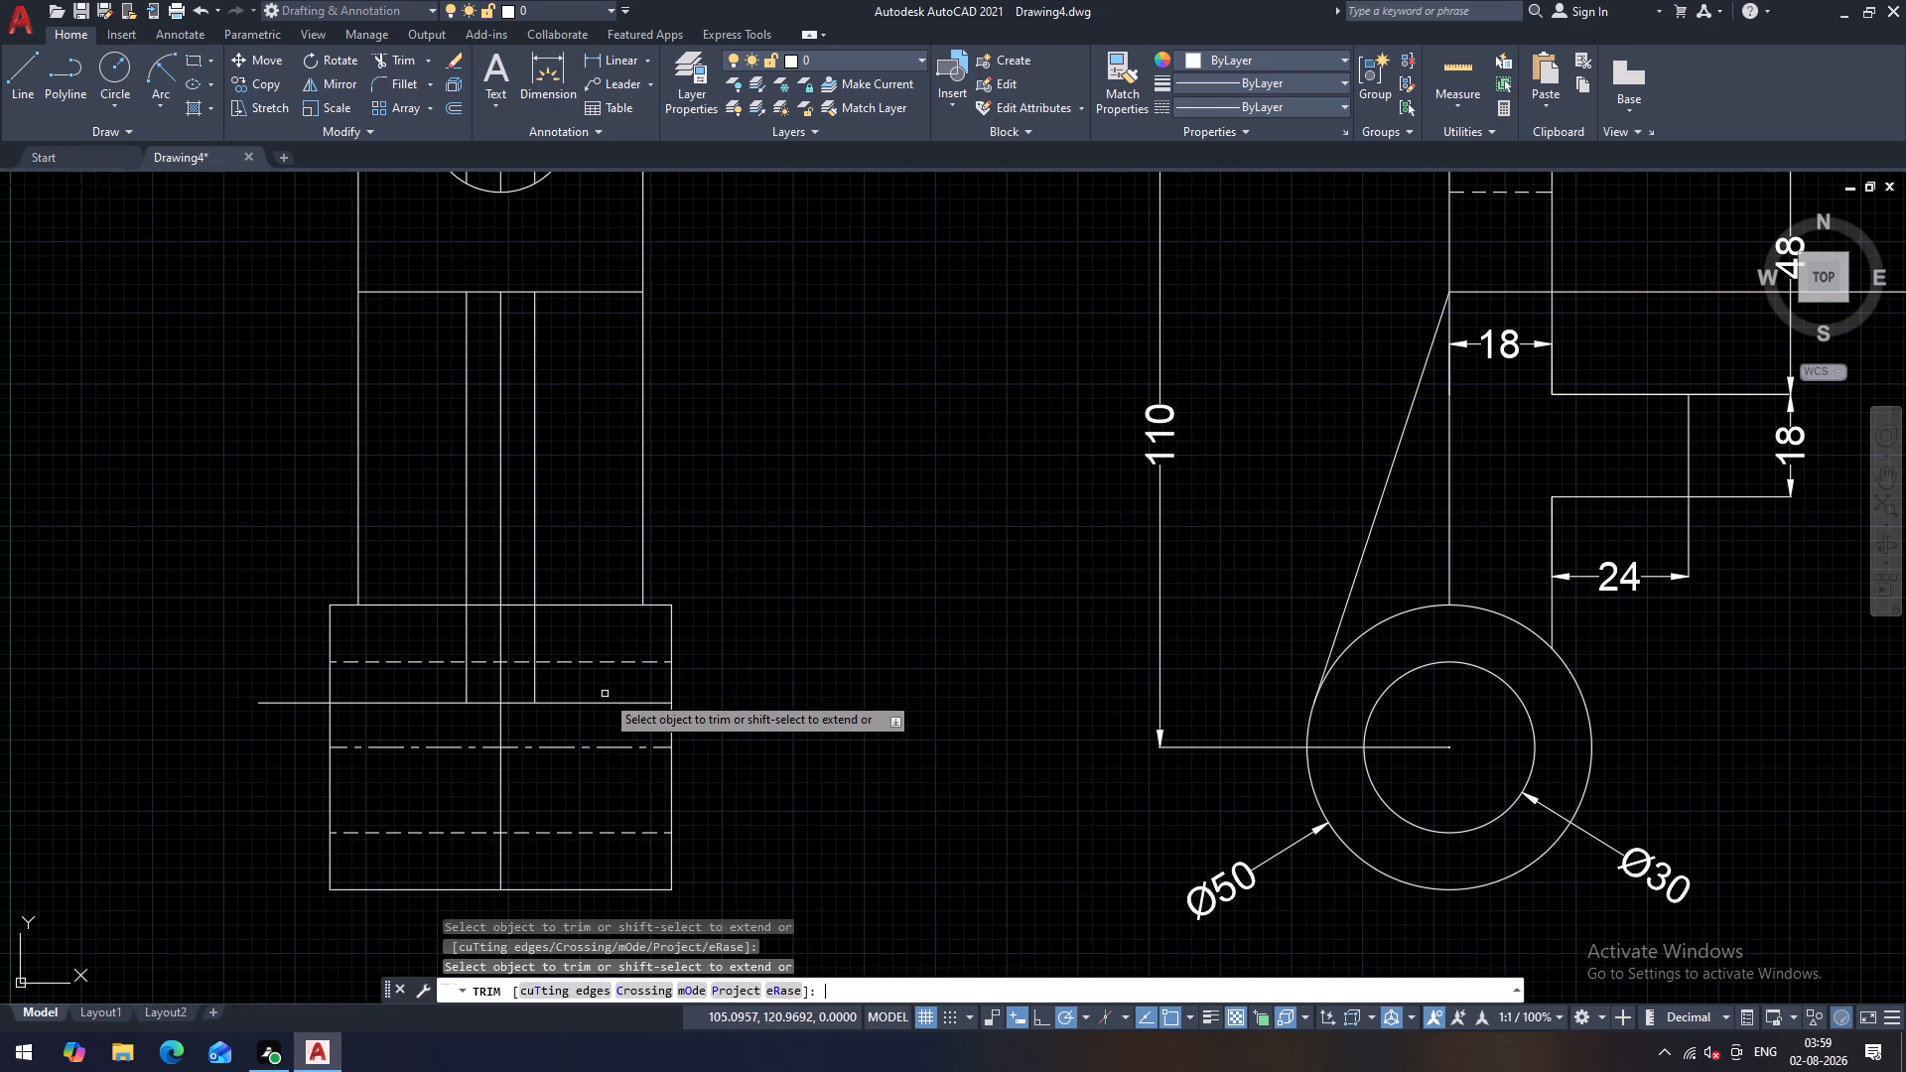
pyautogui.click(603, 706)
pyautogui.click(418, 702)
pyautogui.scroll(-1, 467, 711)
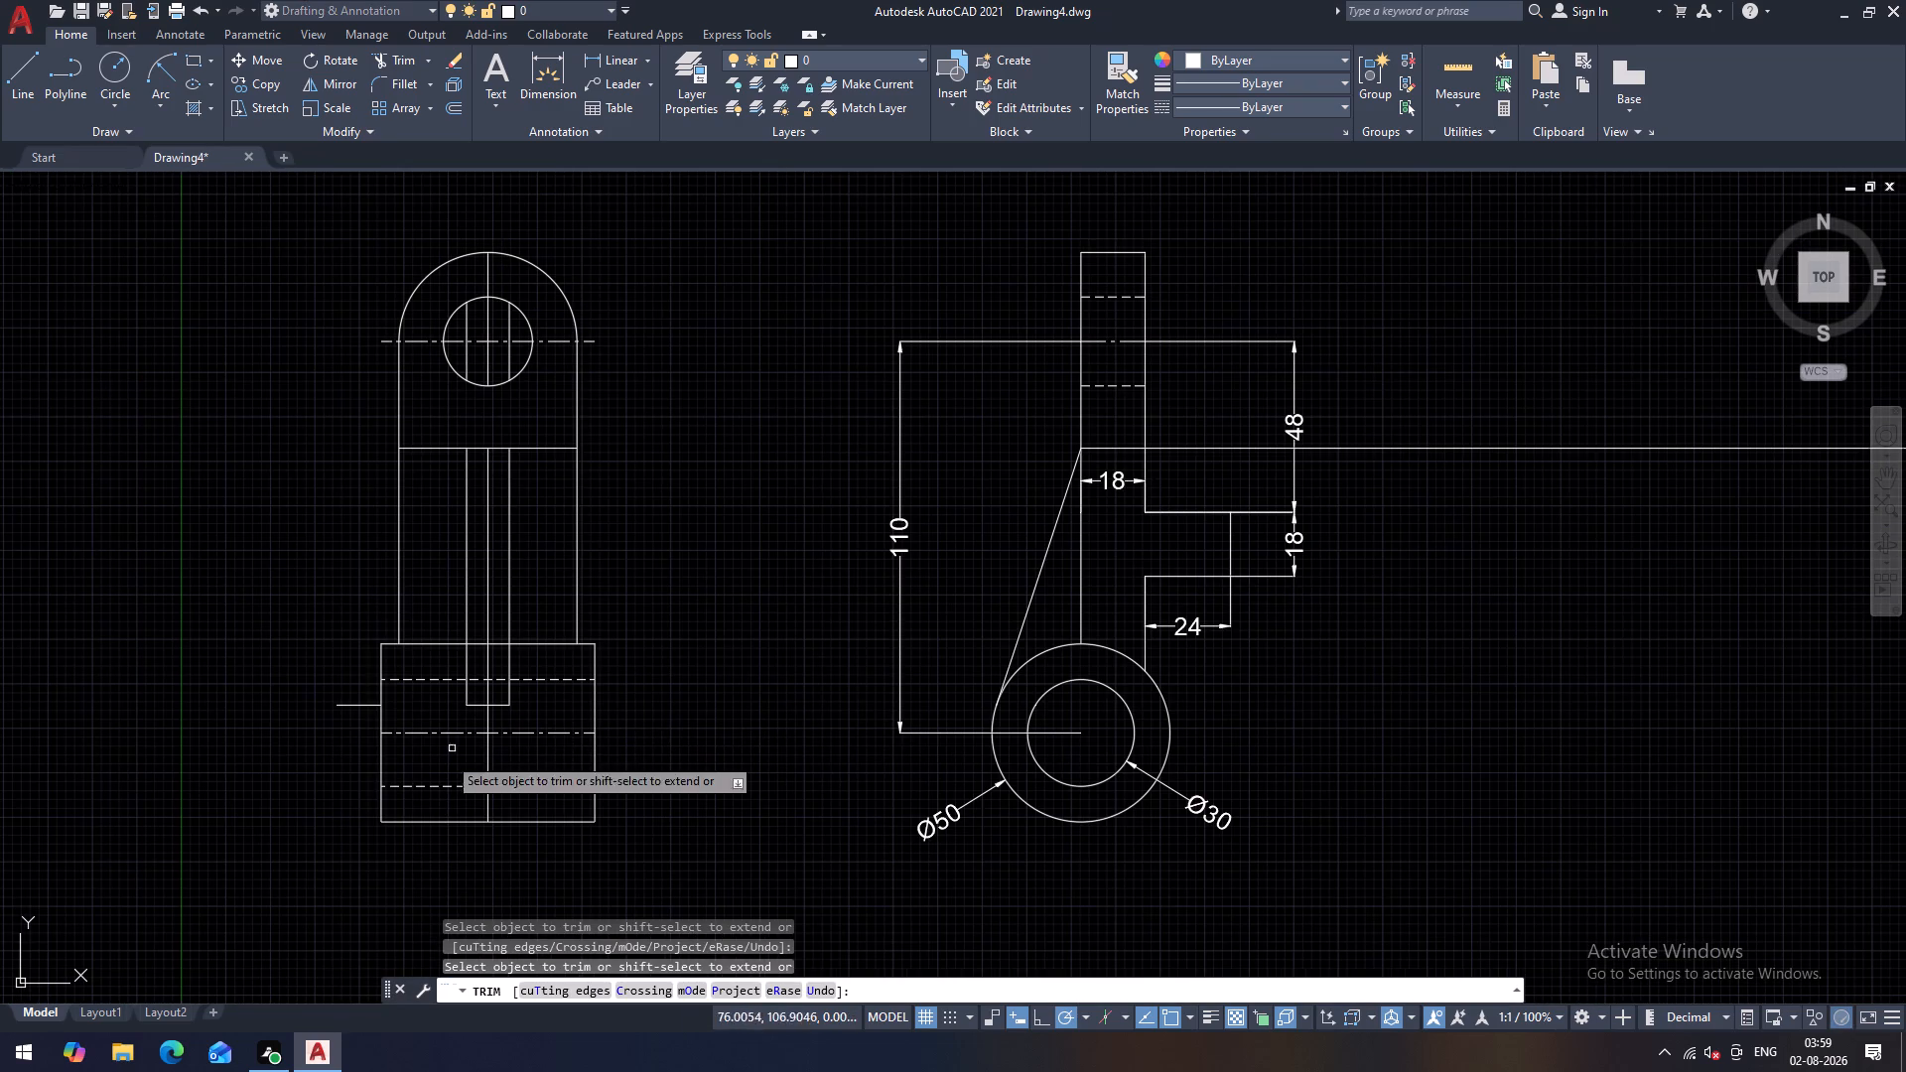
pyautogui.press('Escape')
pyautogui.click(362, 706)
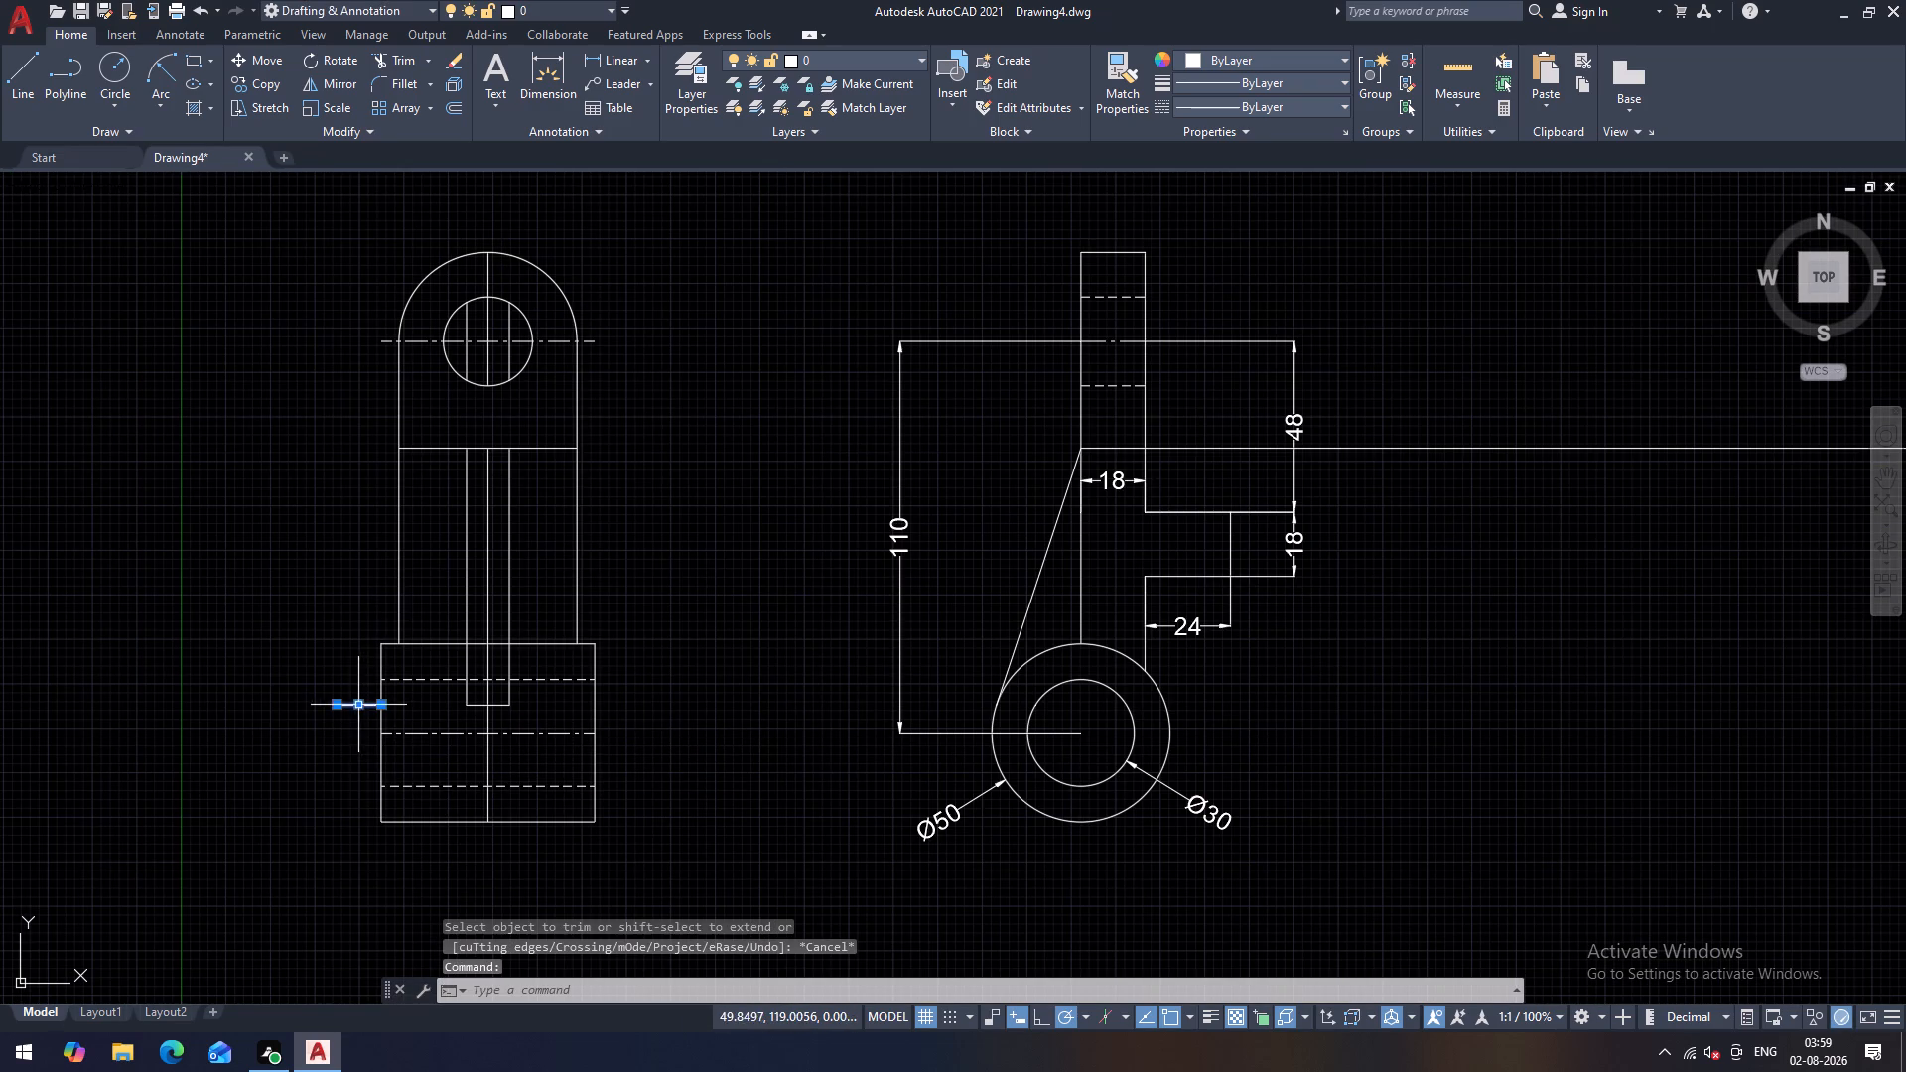
pyautogui.press('Delete')
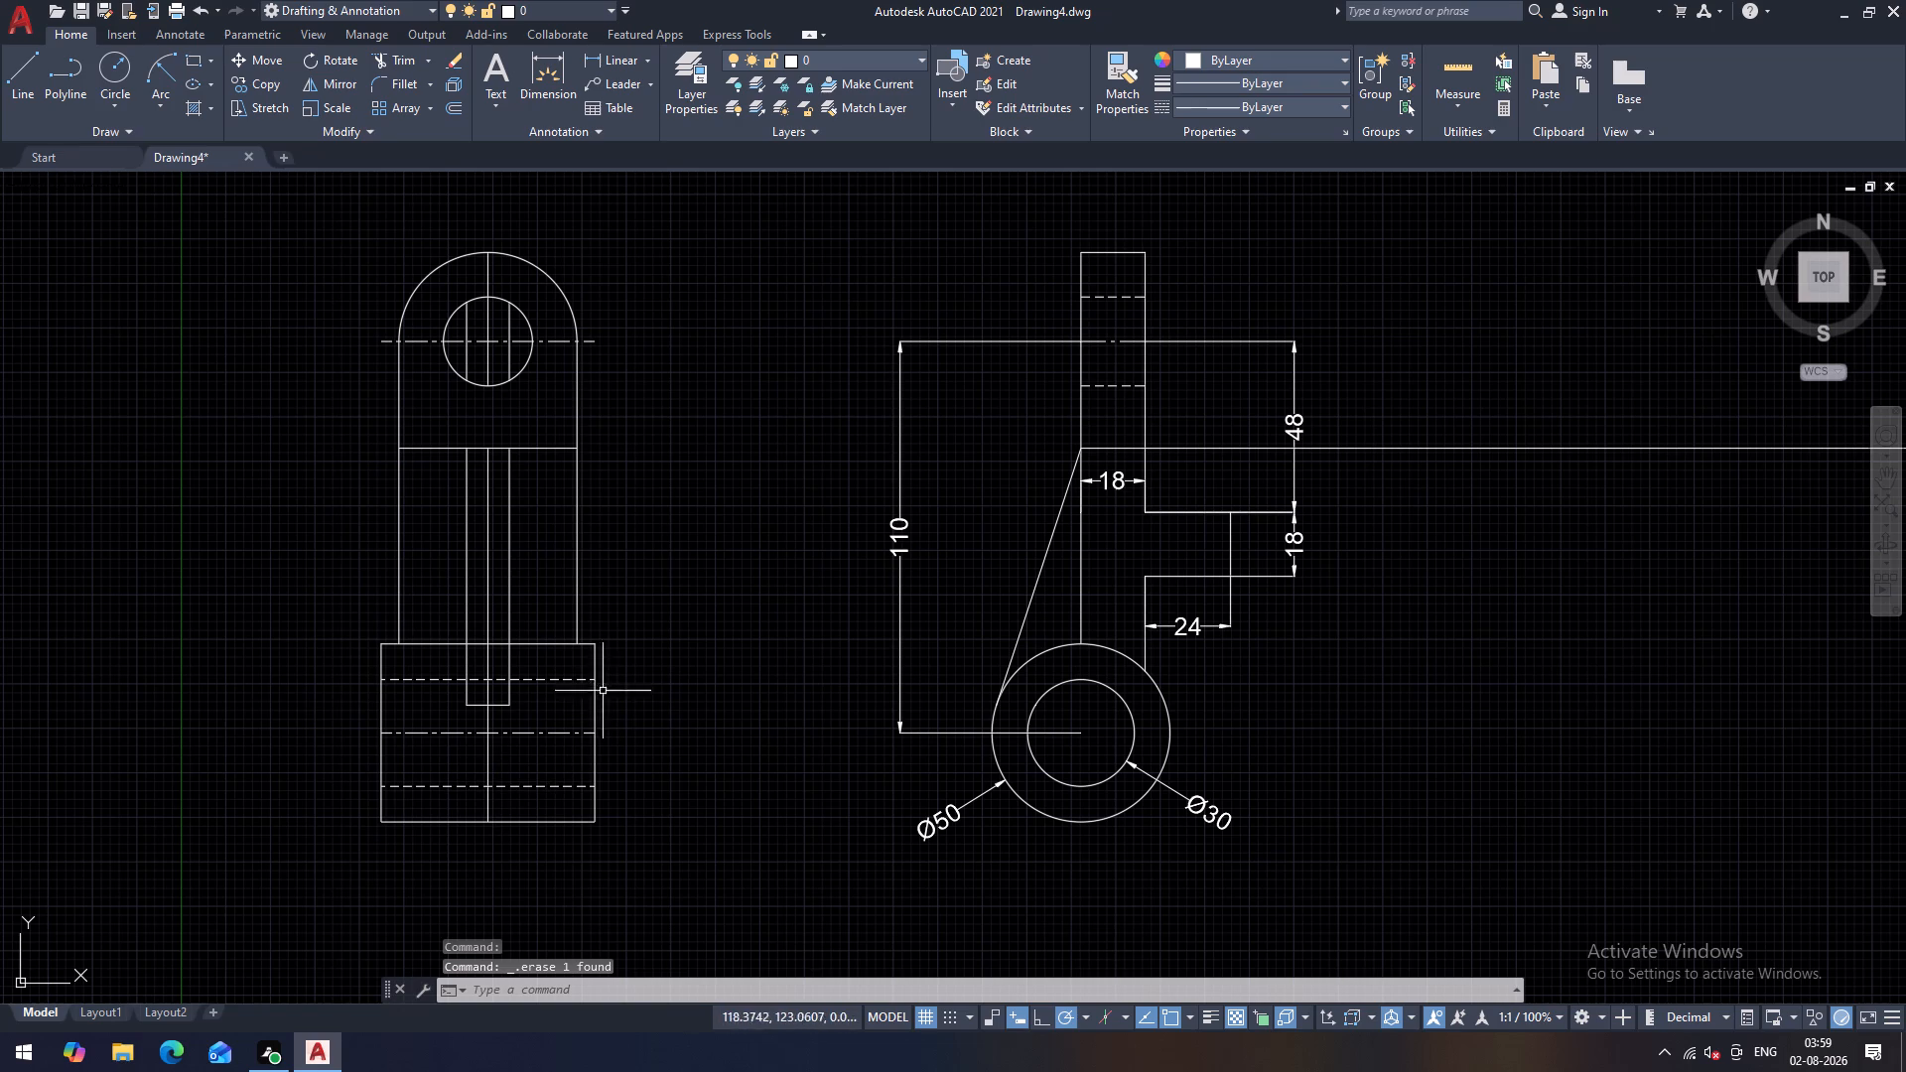
# Extend the second view's vertical centre line from the upper projection line up to the hole.
pyautogui.moveTo(577, 694); pyautogui.dragTo(551, 694, button='middle')
pyautogui.press('Escape')
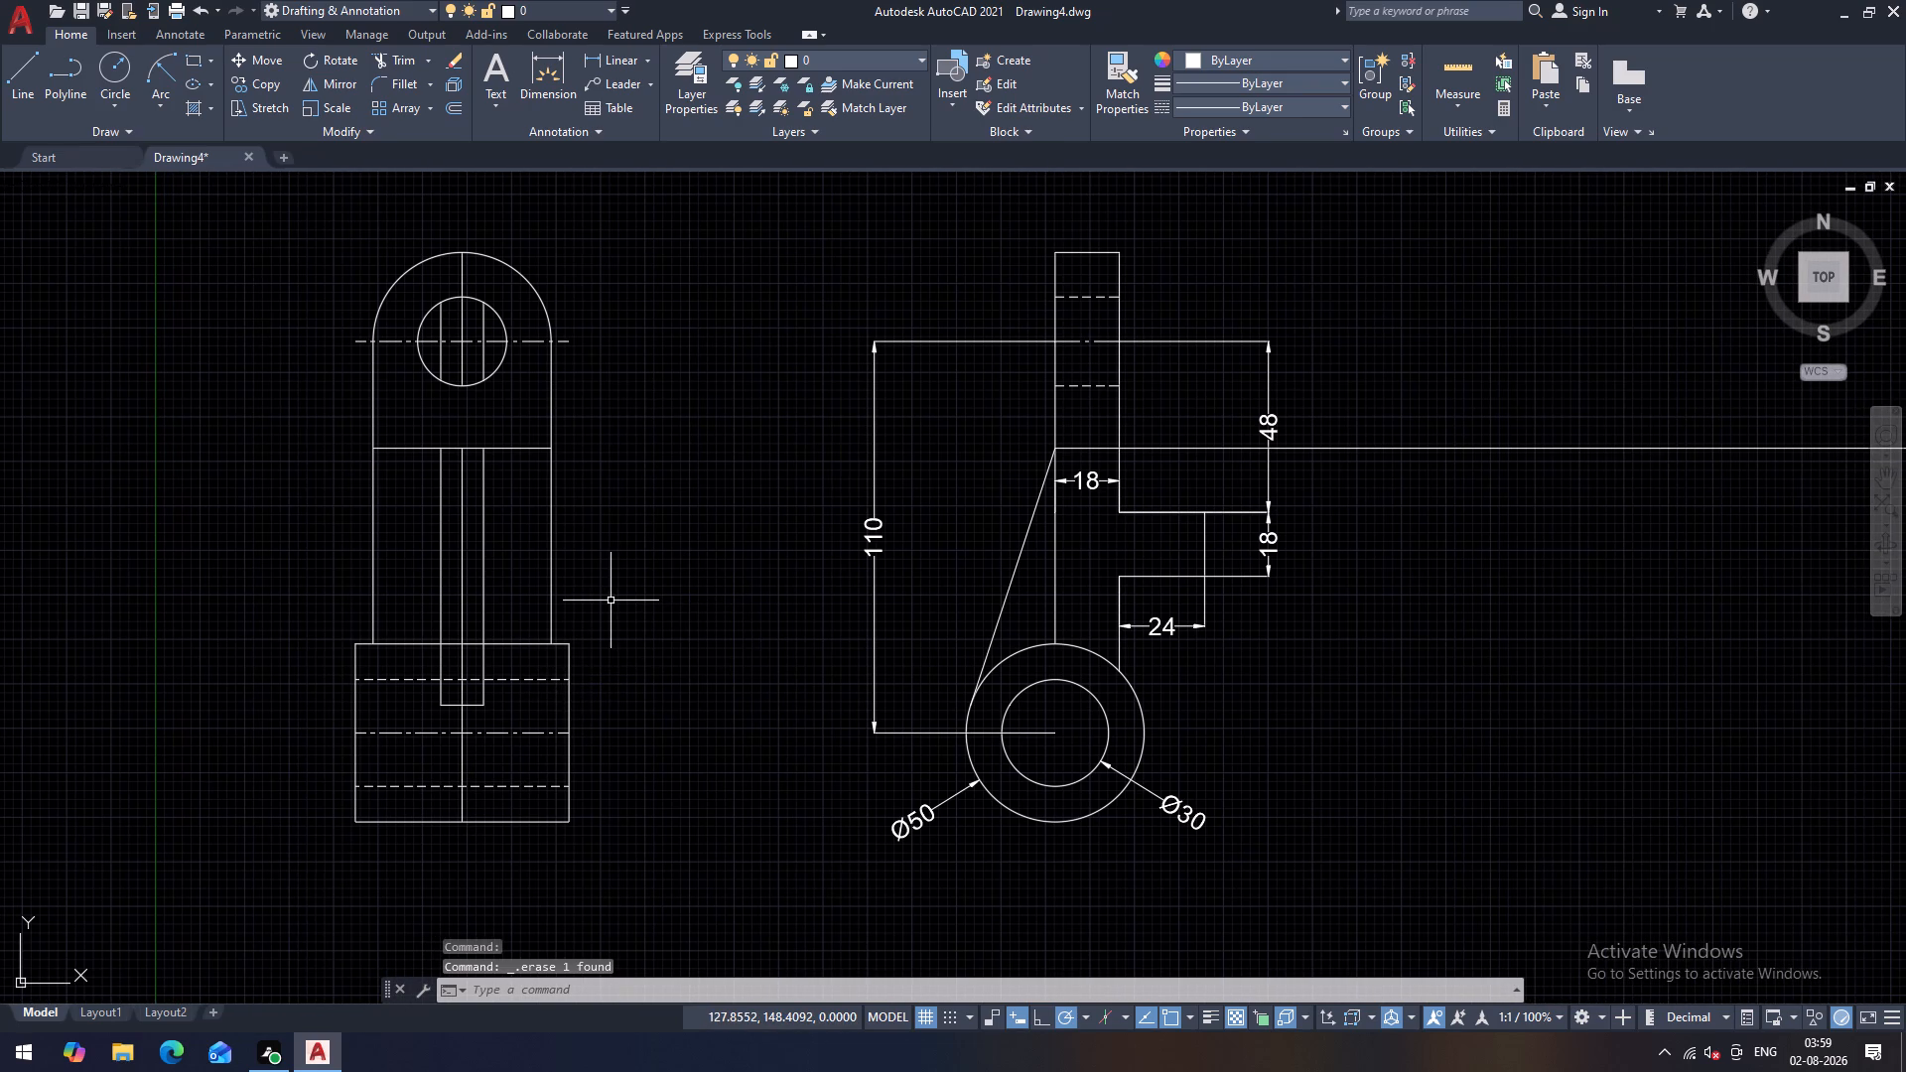
pyautogui.write('ex')
pyautogui.press('space')
pyautogui.click(464, 532)
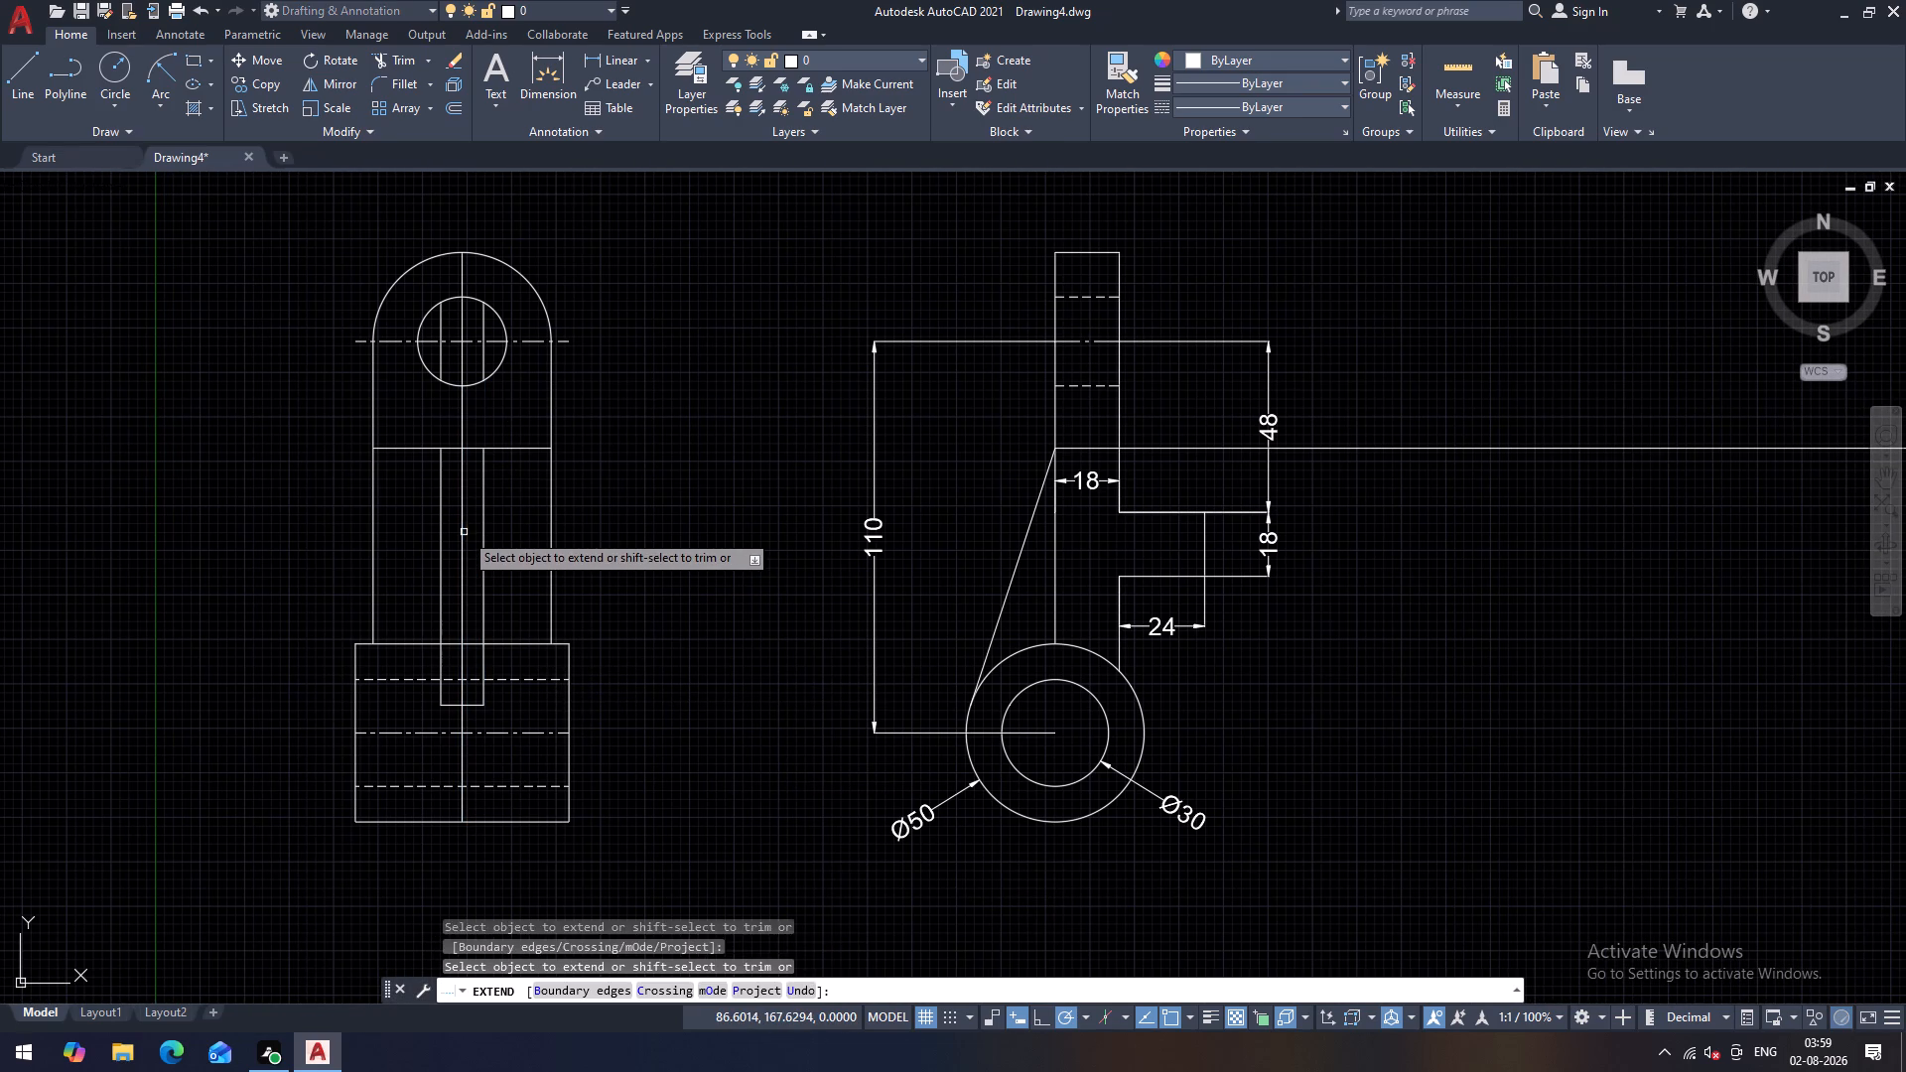
pyautogui.press('Escape')
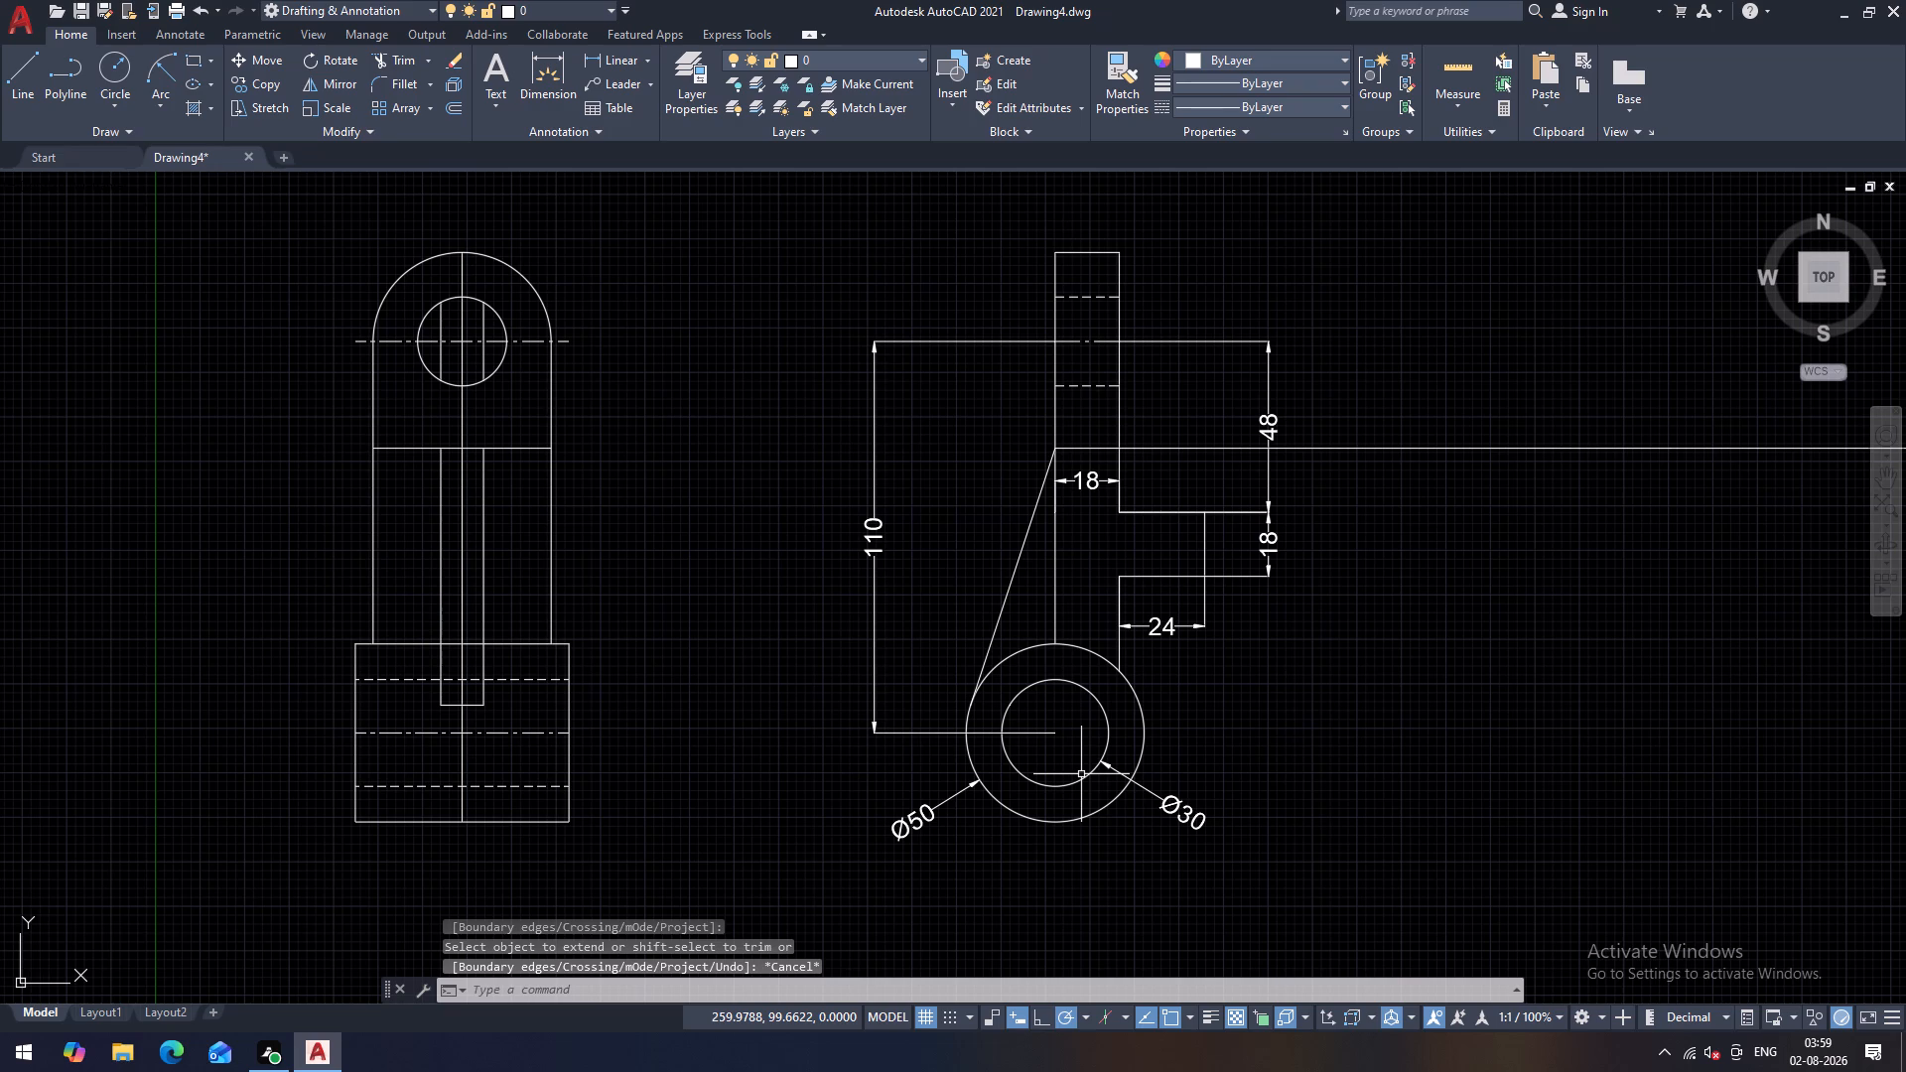
# Match the second view's two vertical centre line pieces to the dash-dot centreline in the first view's plate.
pyautogui.write('ma')
pyautogui.press('space')
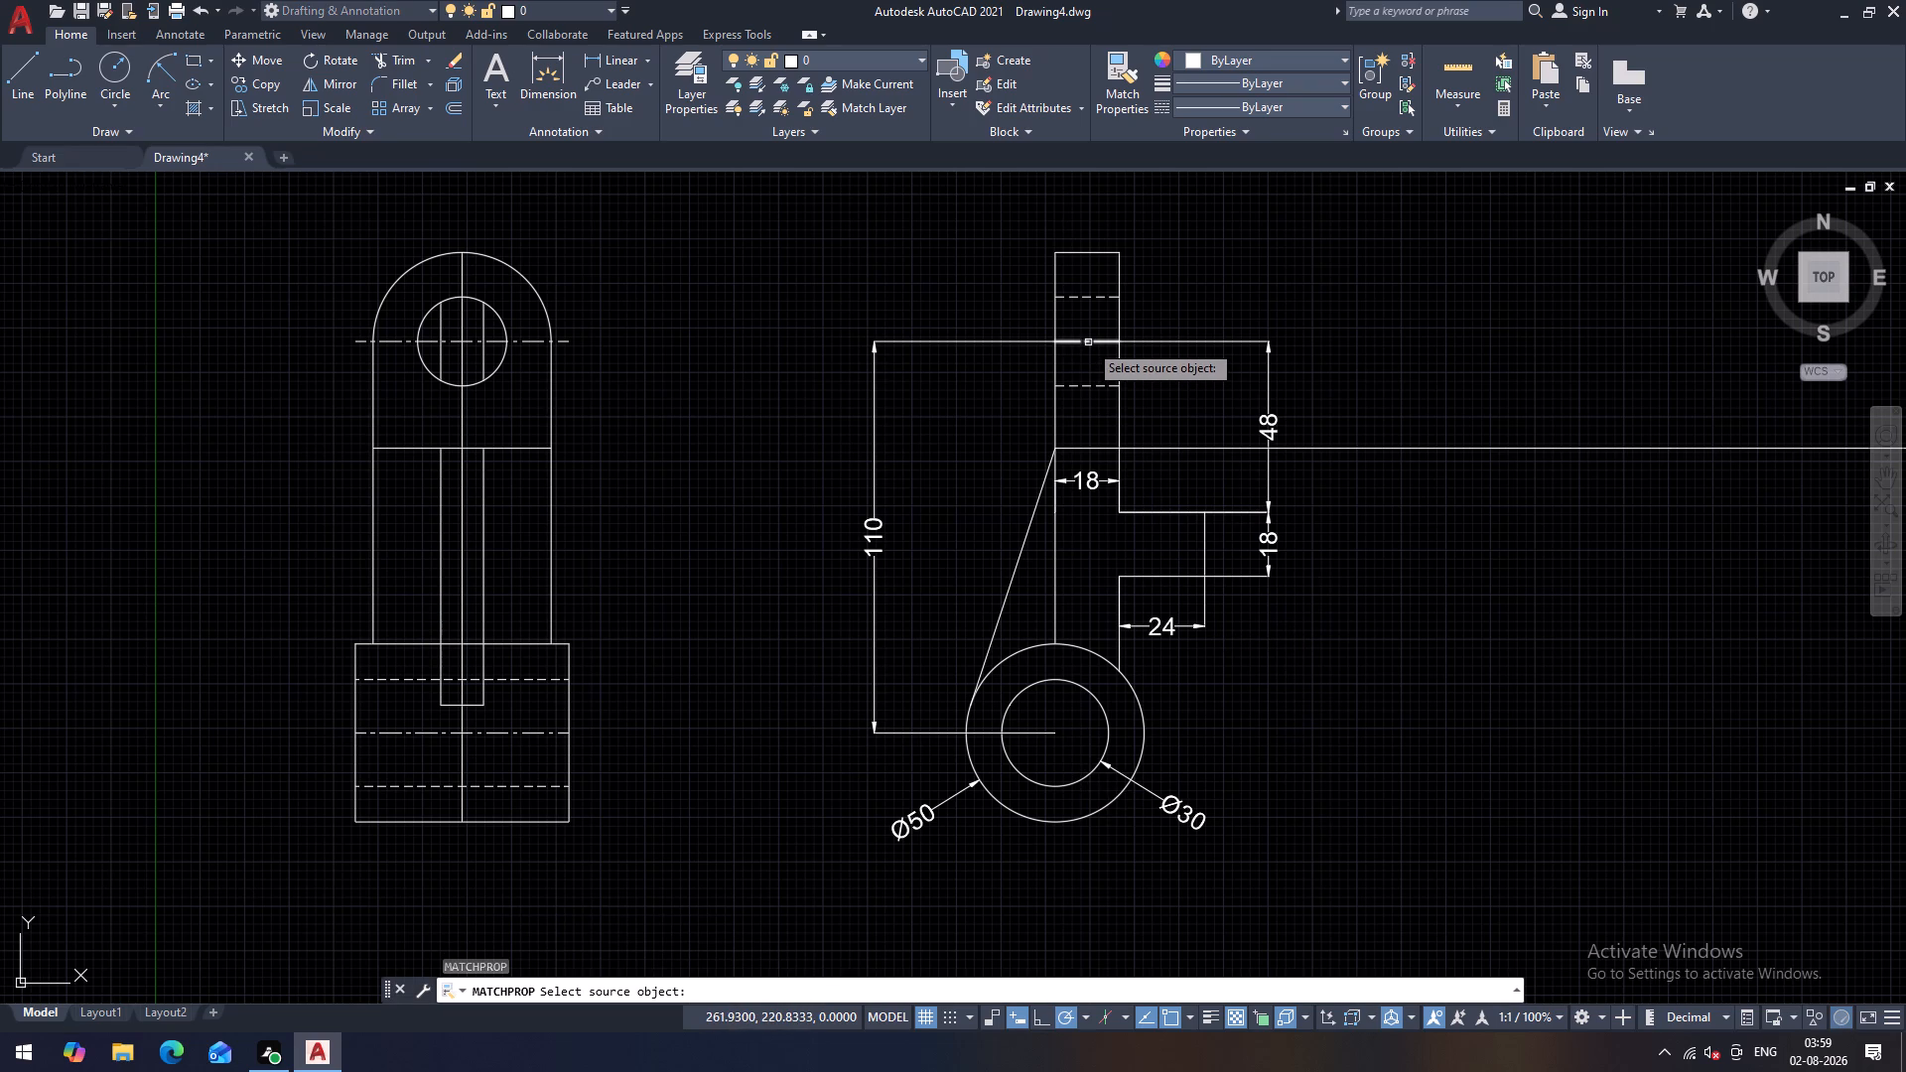
pyautogui.click(1088, 342)
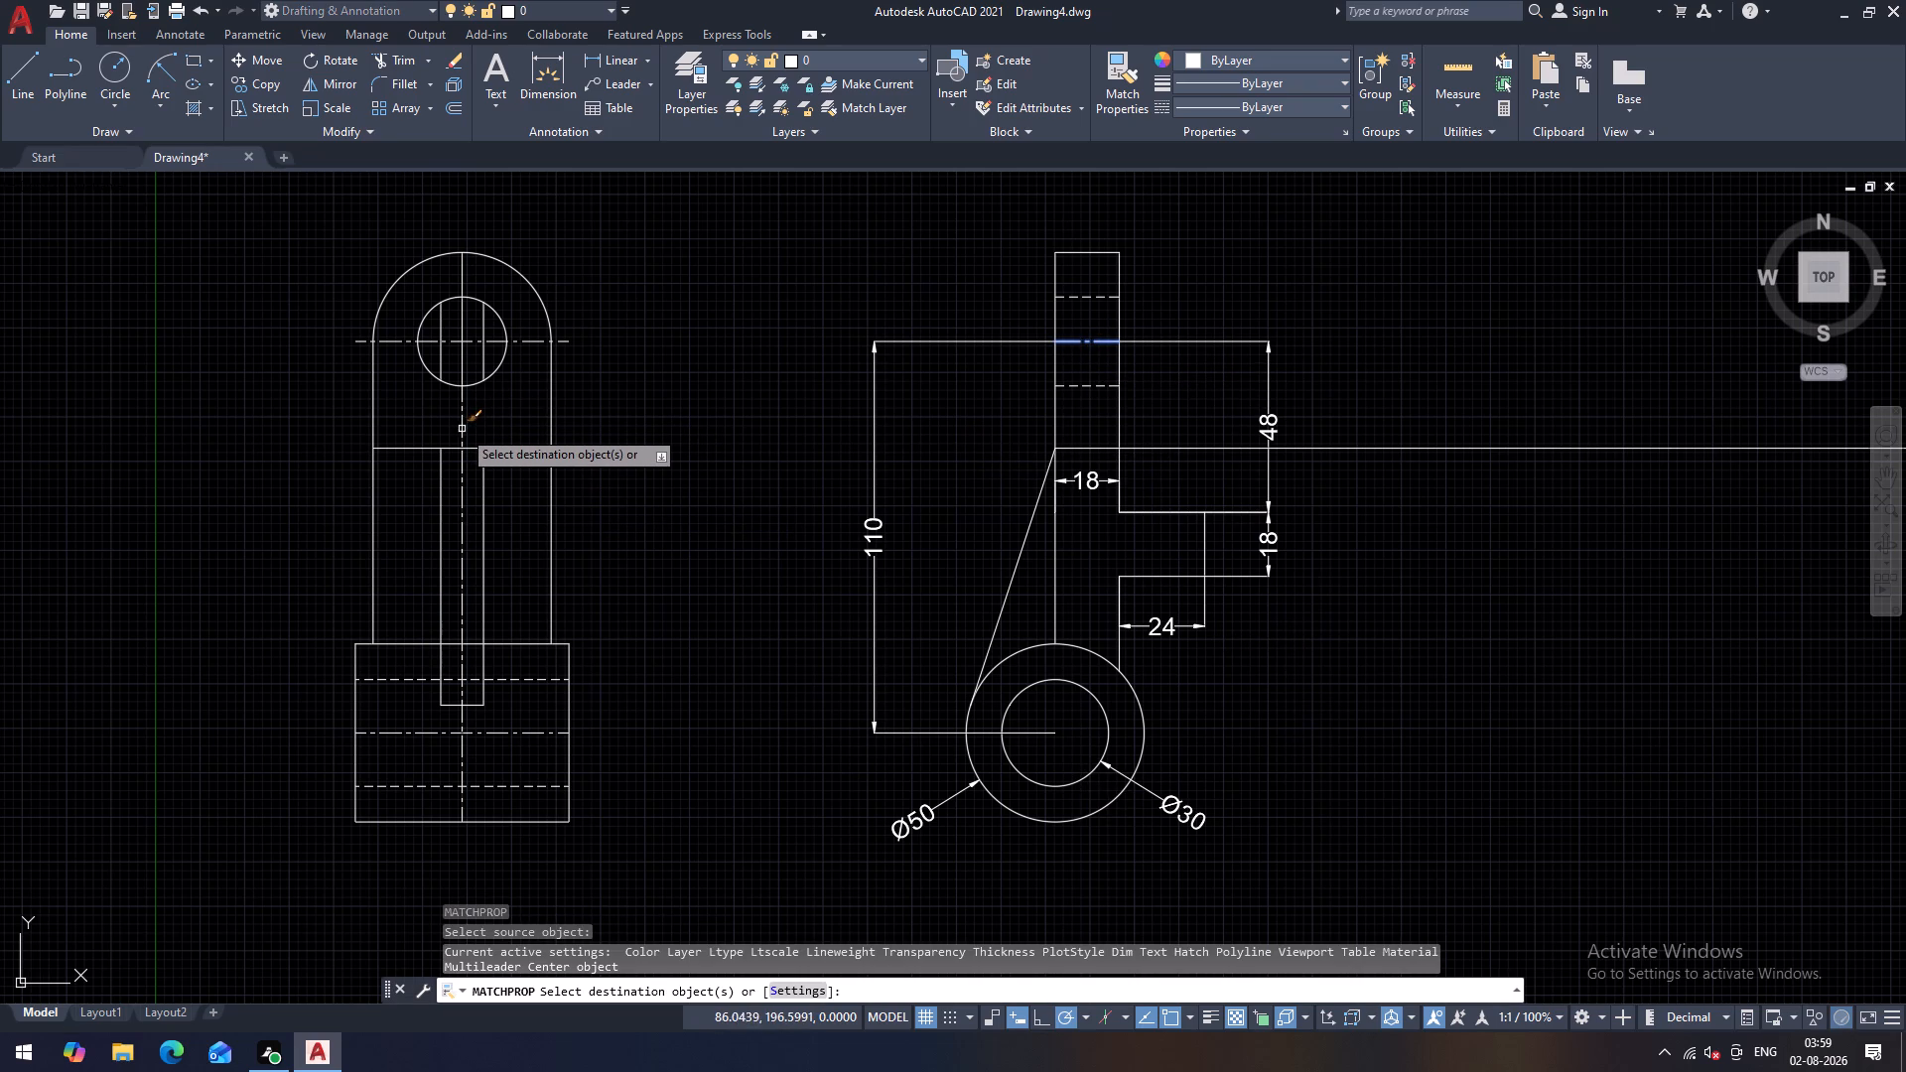
pyautogui.click(464, 428)
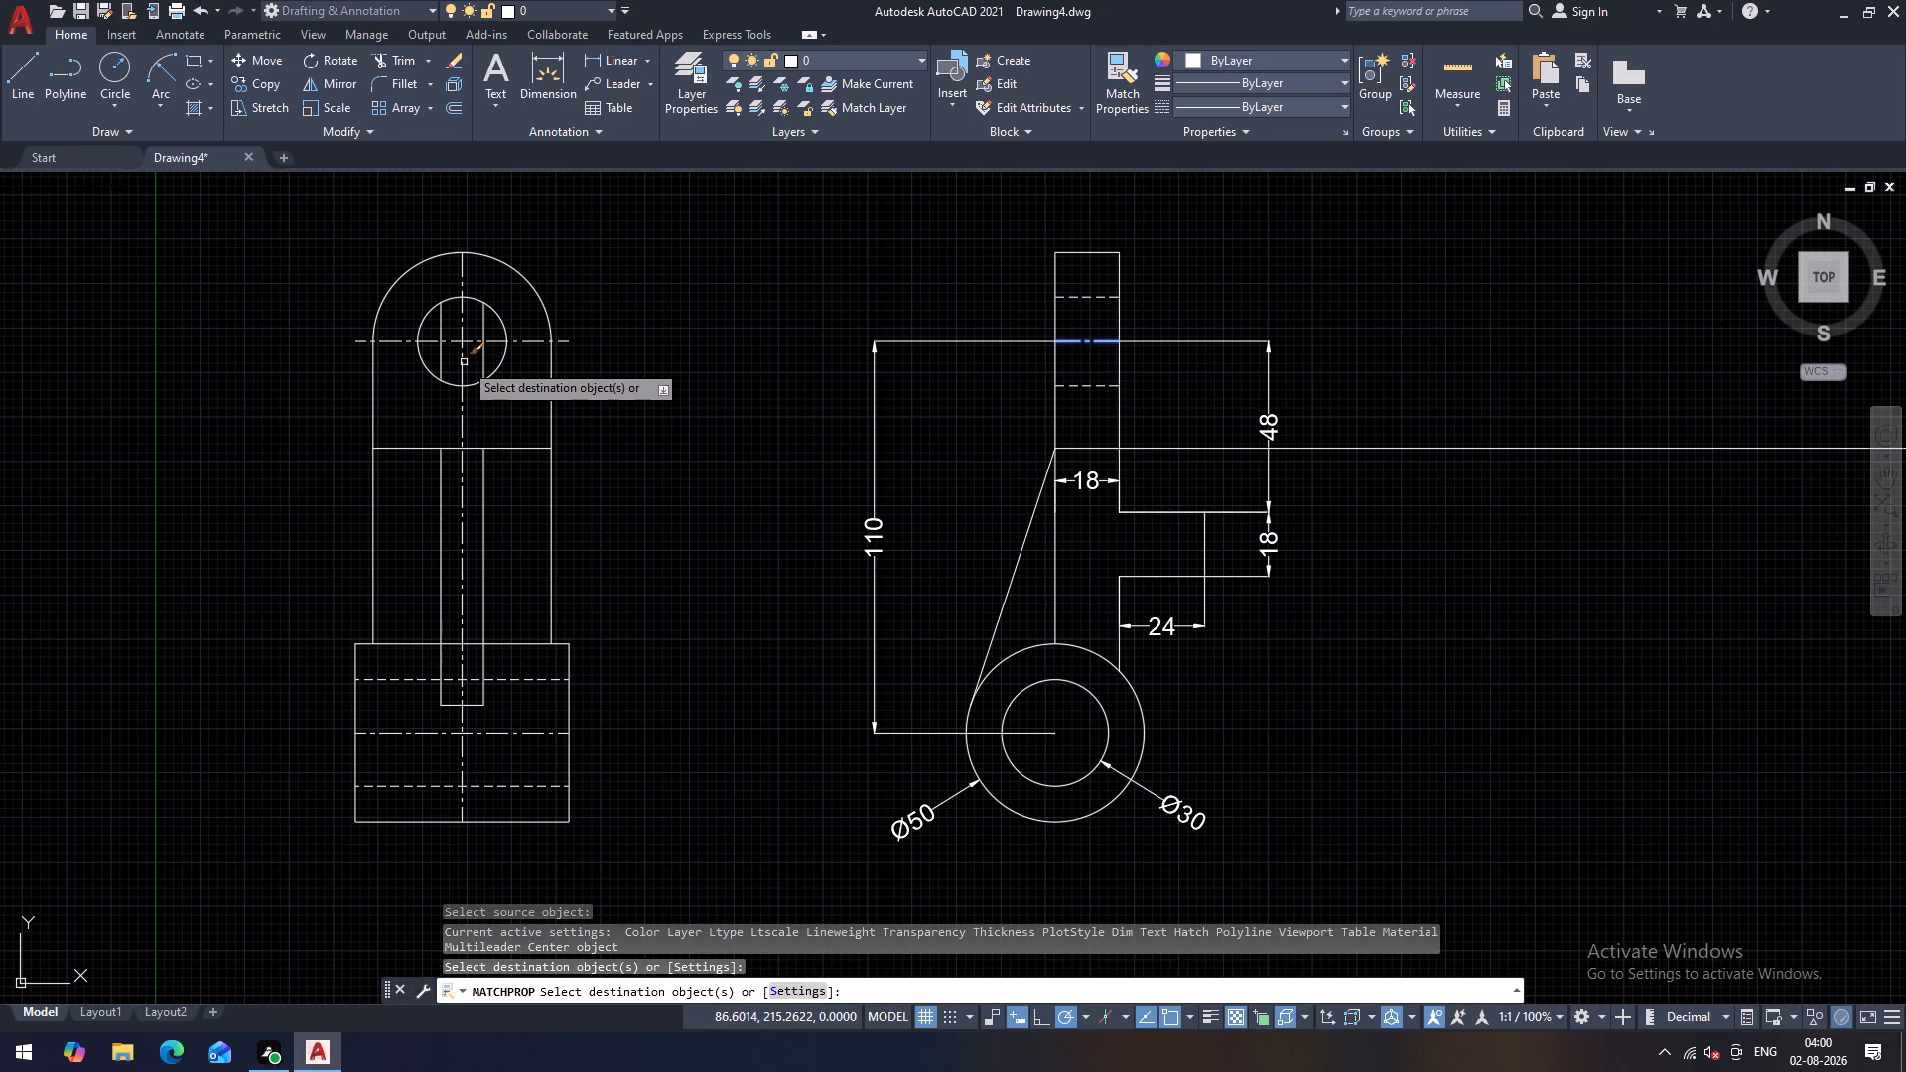
pyautogui.click(464, 362)
pyautogui.press('`')
pyautogui.press('Escape')
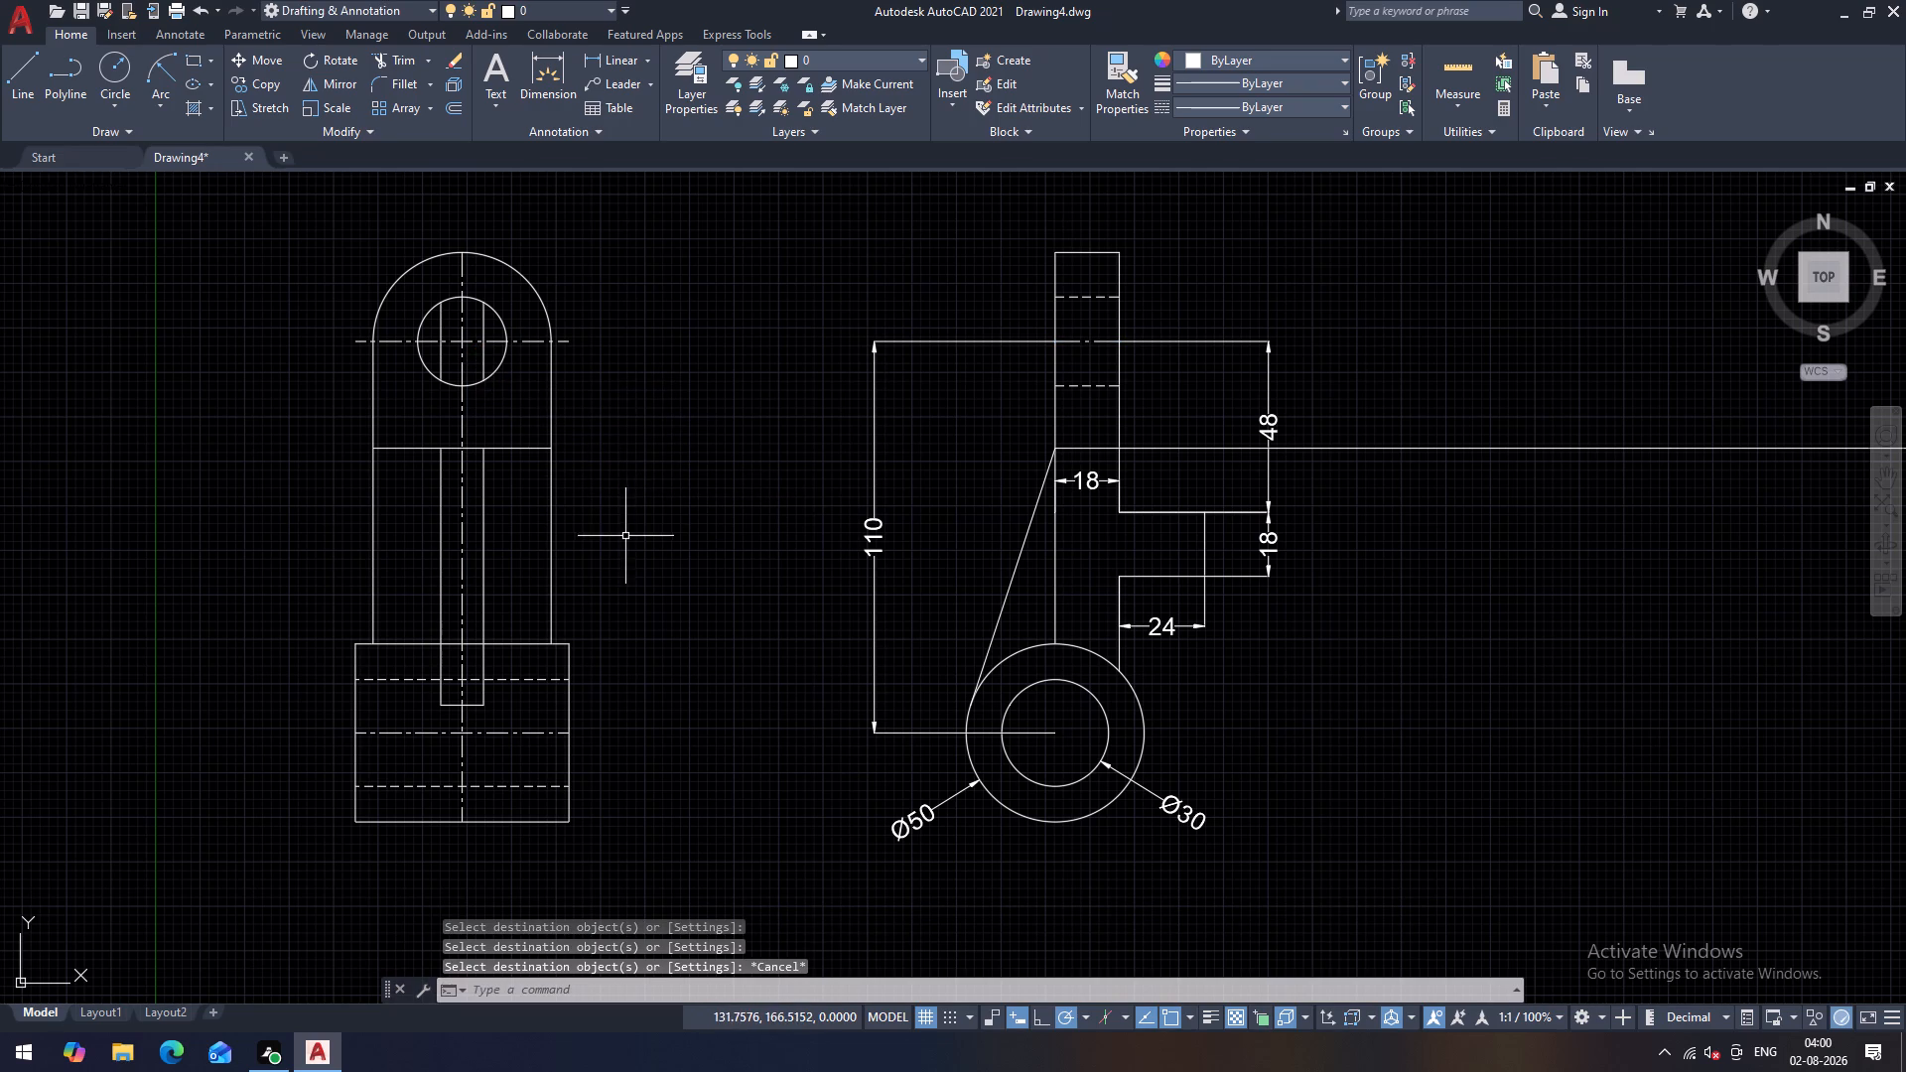
# Offset the second view's horizontal hole centreline 48 downward, and offset that copy a further 18 downward.
pyautogui.moveTo(645, 519); pyautogui.dragTo(756, 546, button='middle')
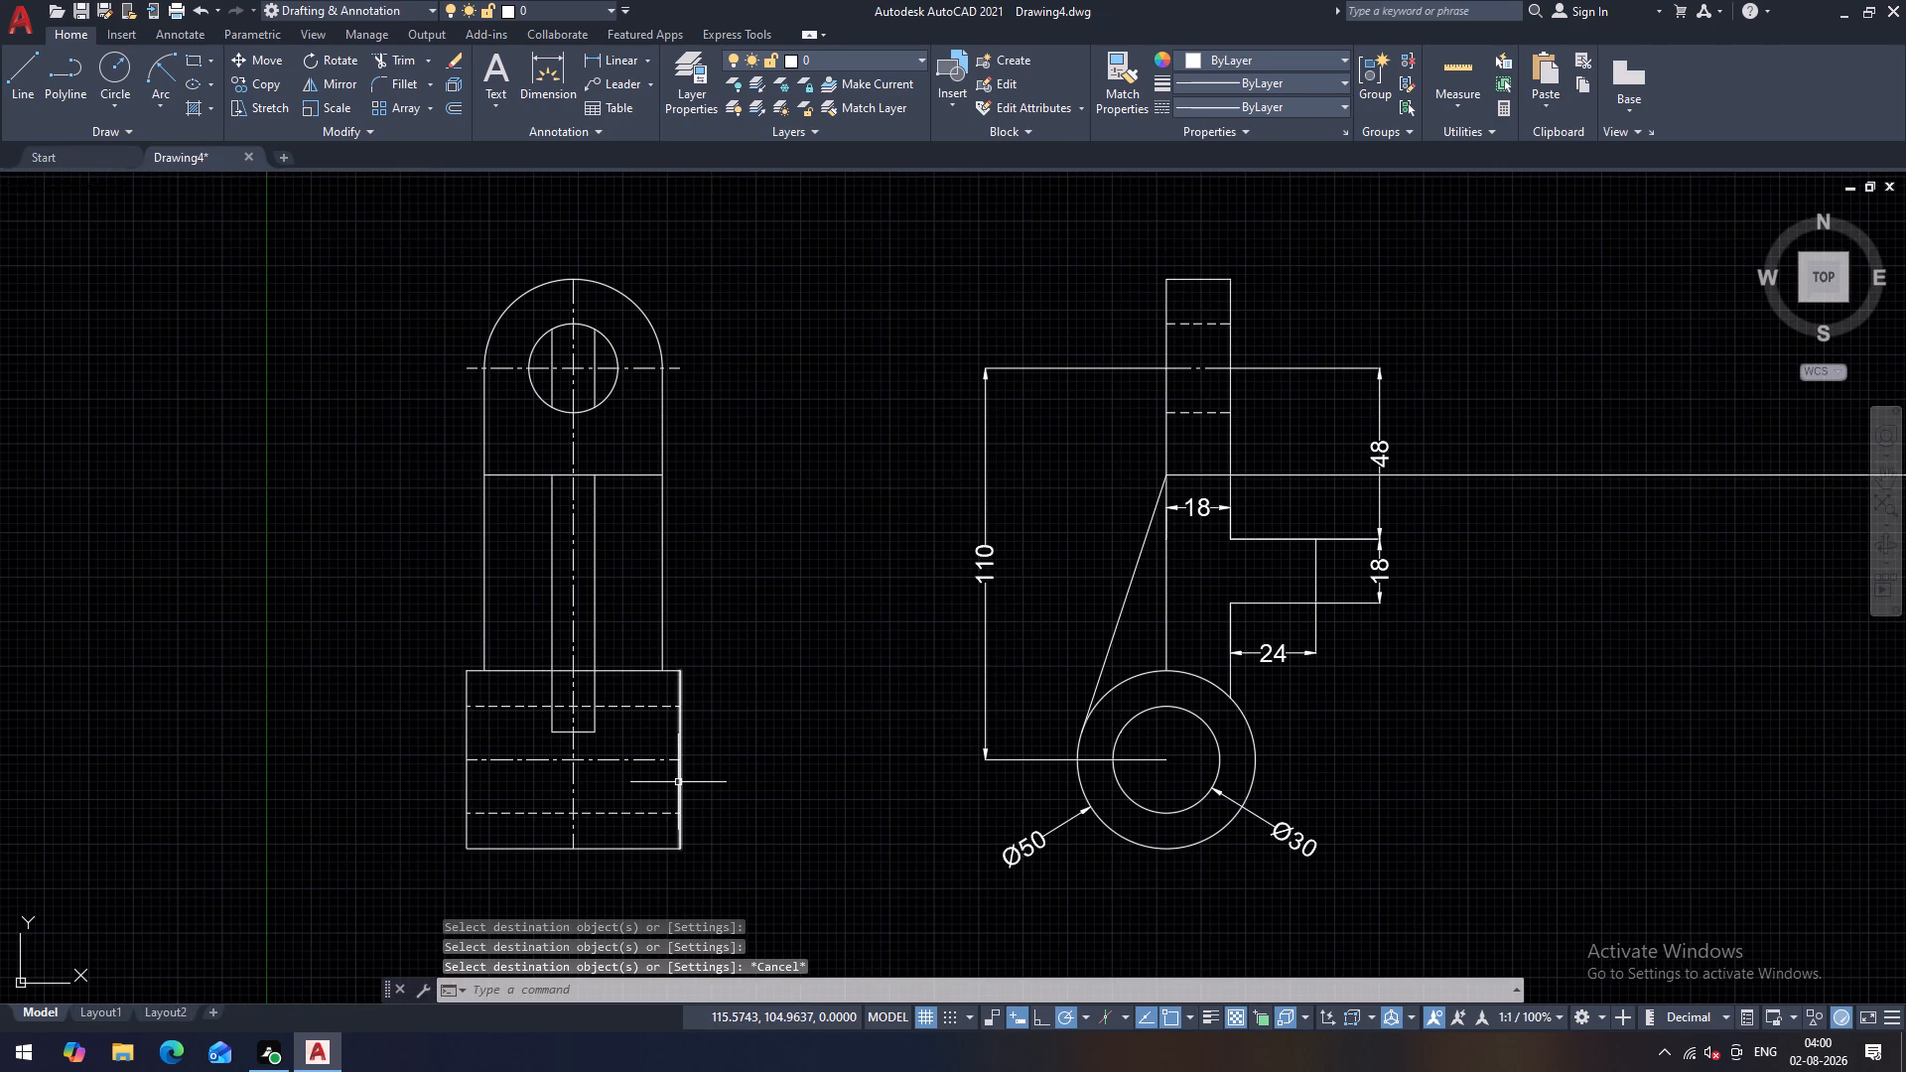
pyautogui.moveTo(678, 768); pyautogui.dragTo(664, 703, button='middle')
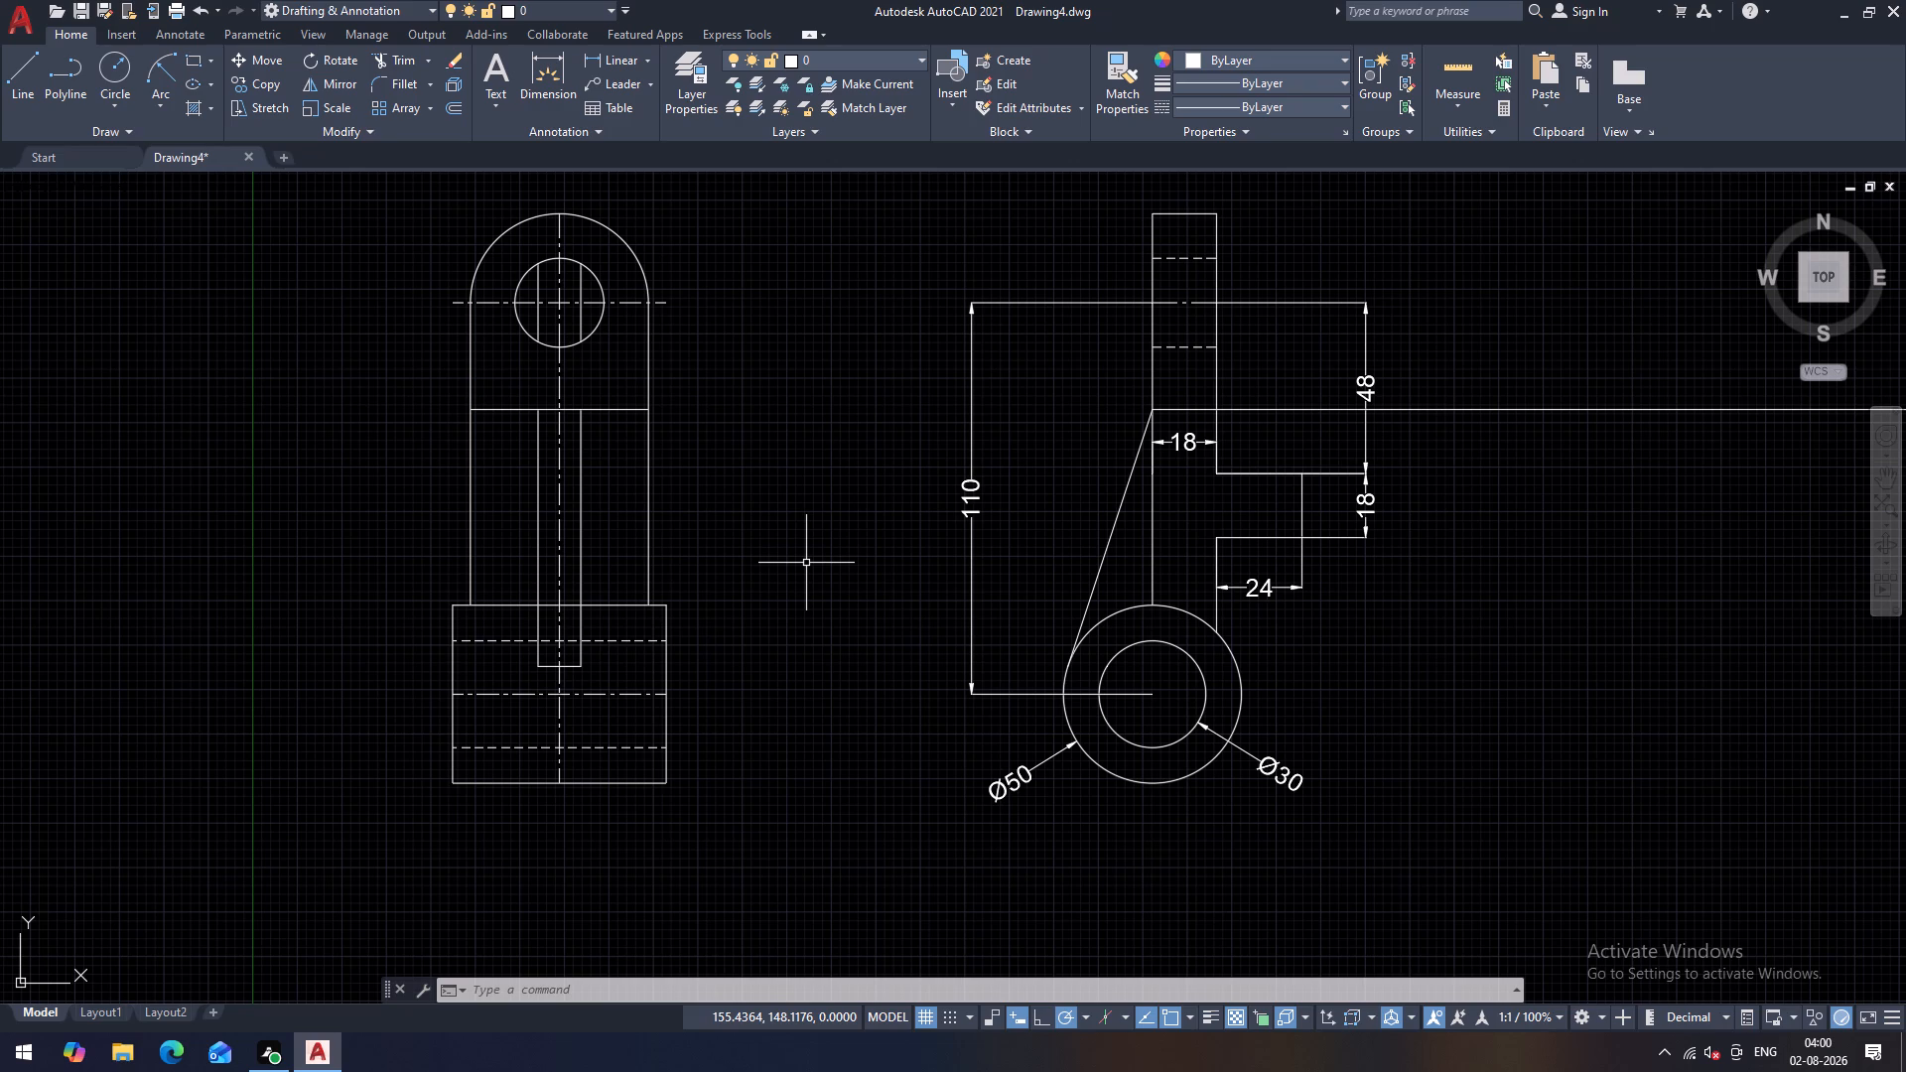
pyautogui.write('o')
pyautogui.press('space')
pyautogui.write('48')
pyautogui.press('Return')
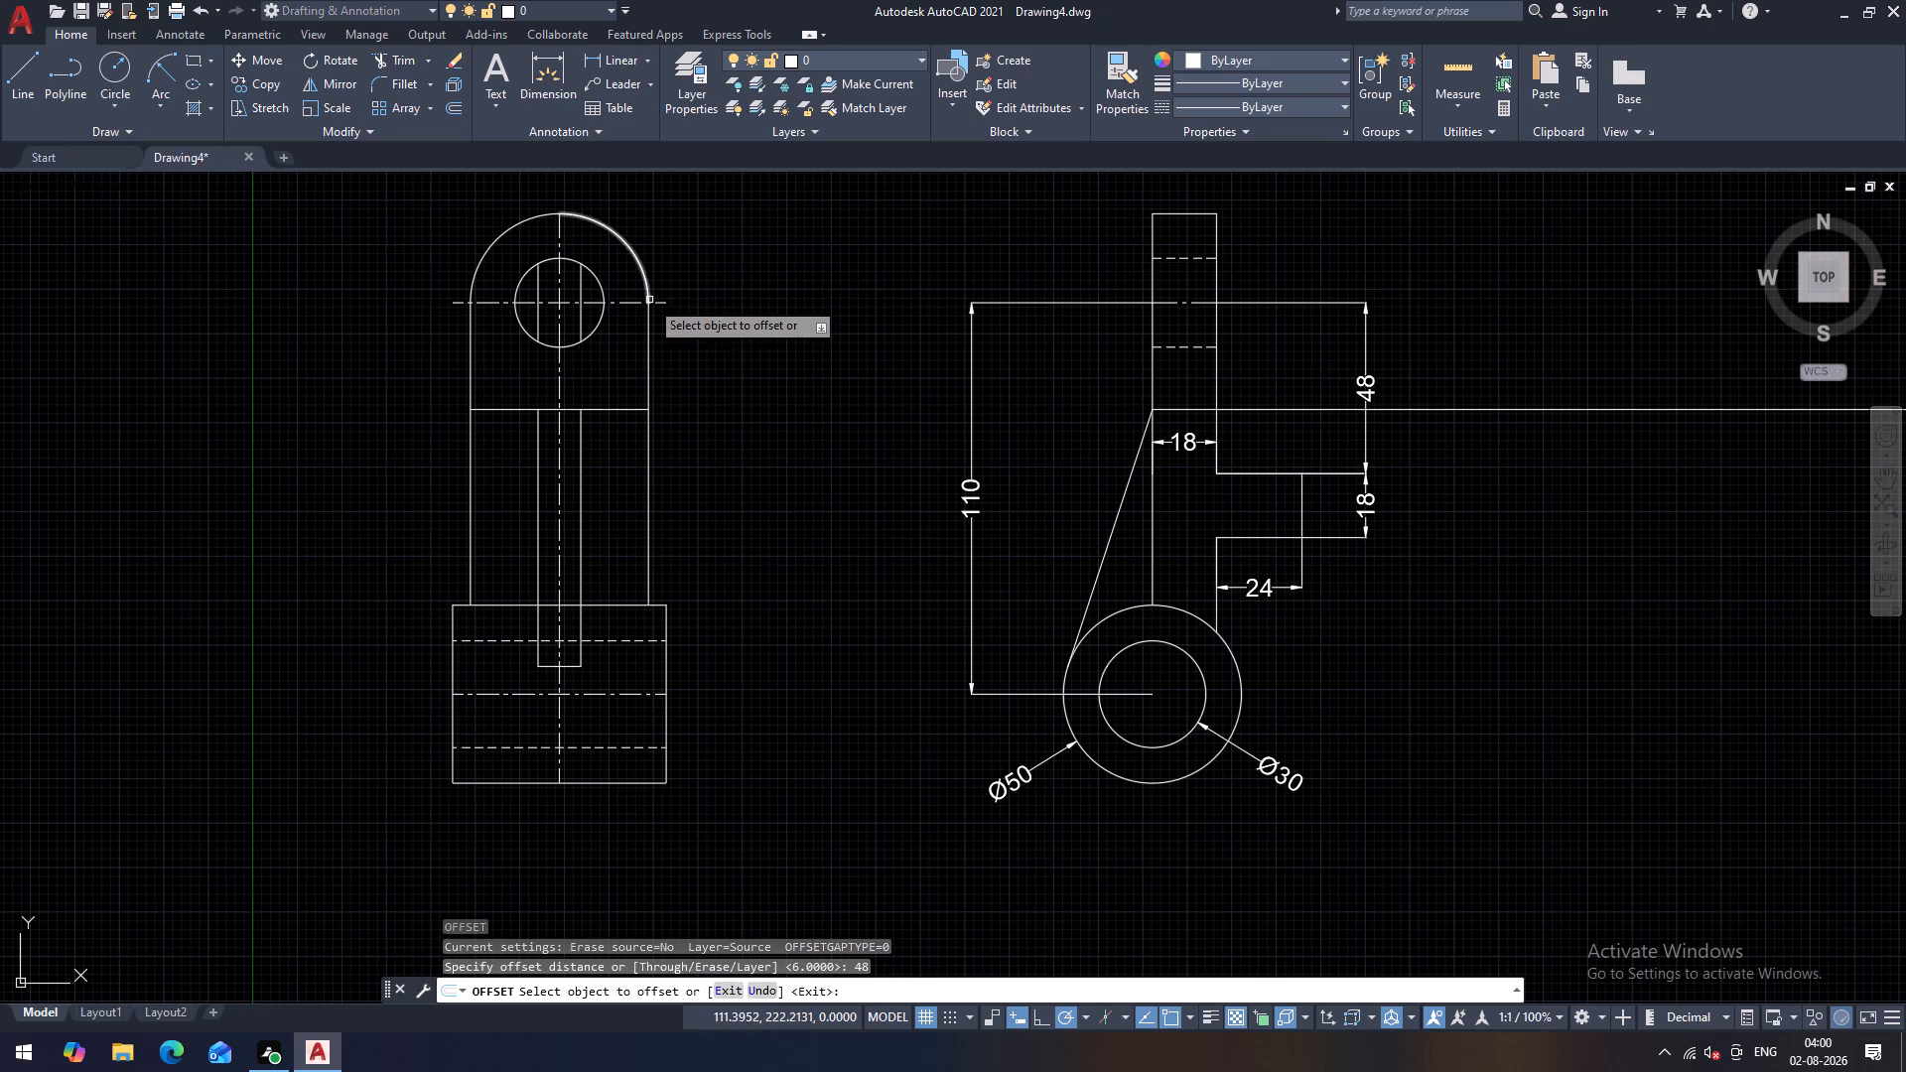
pyautogui.click(631, 301)
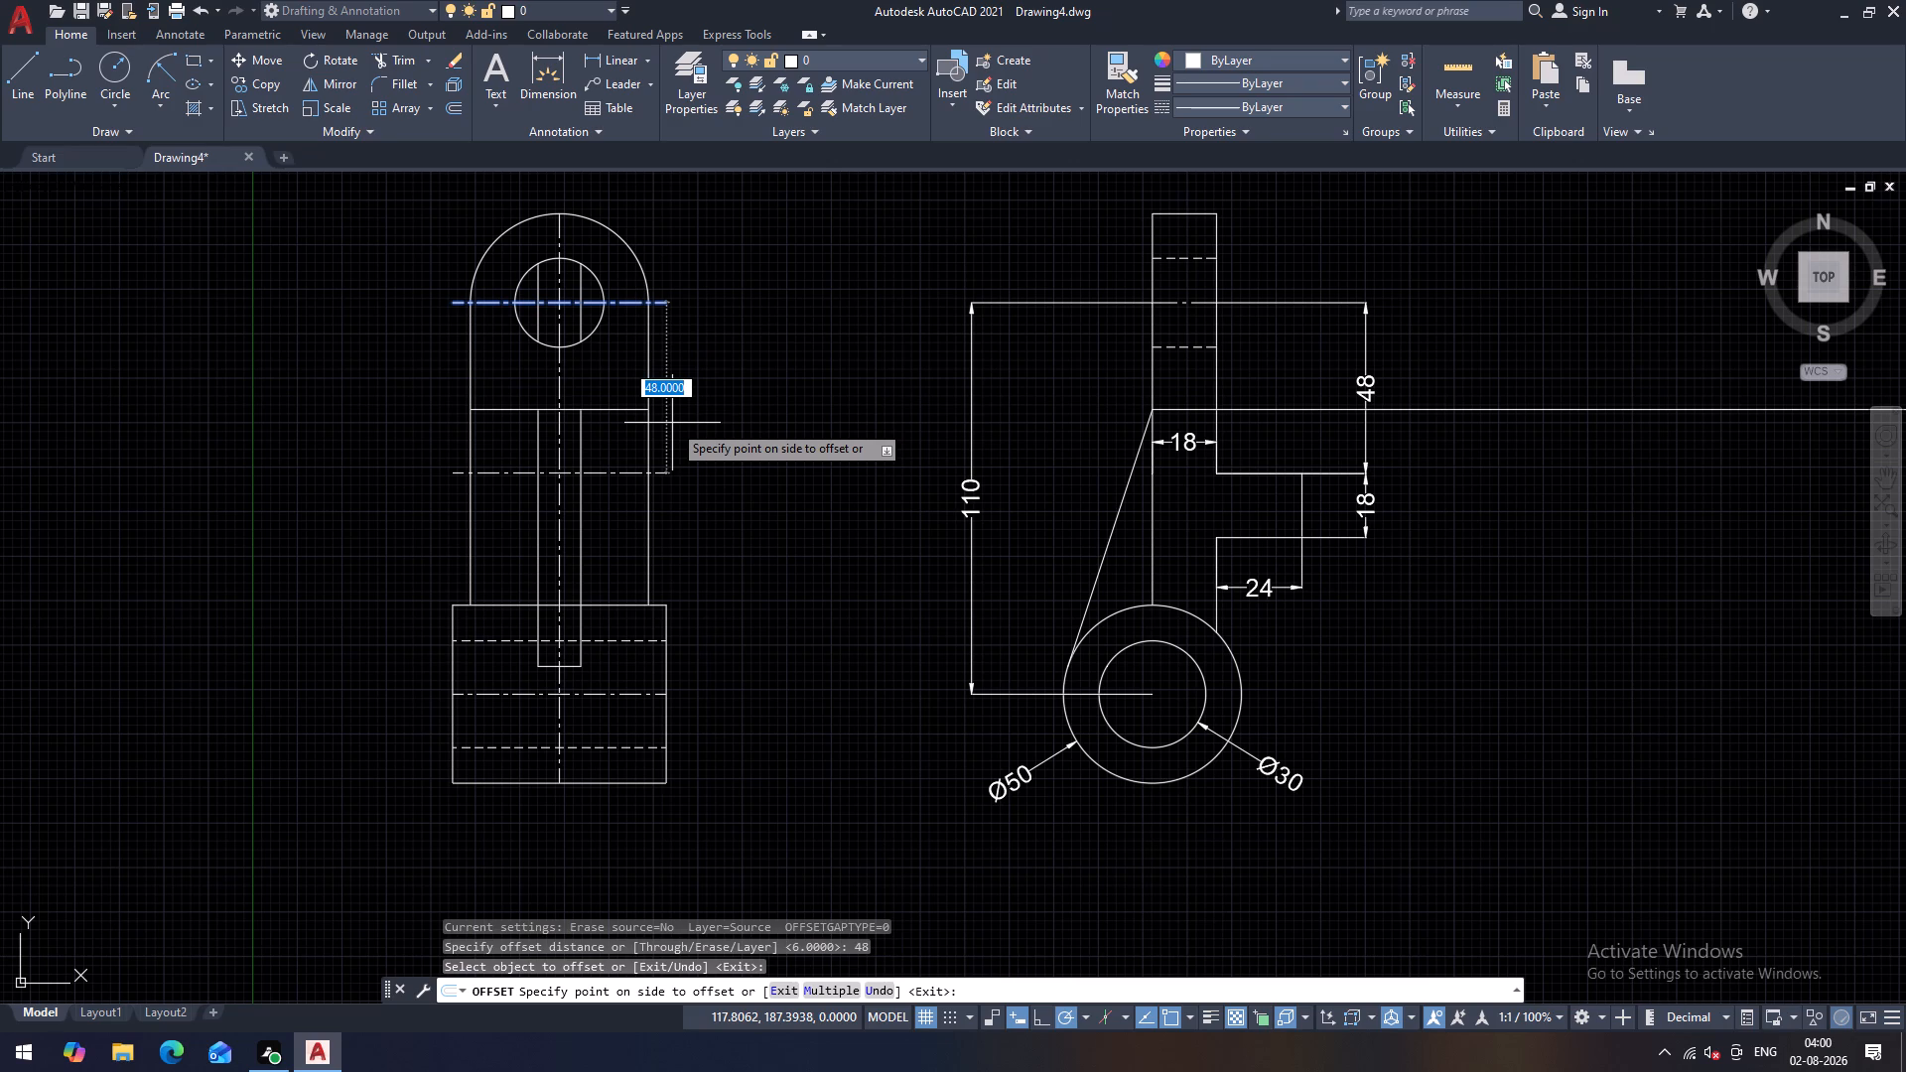
pyautogui.click(672, 423)
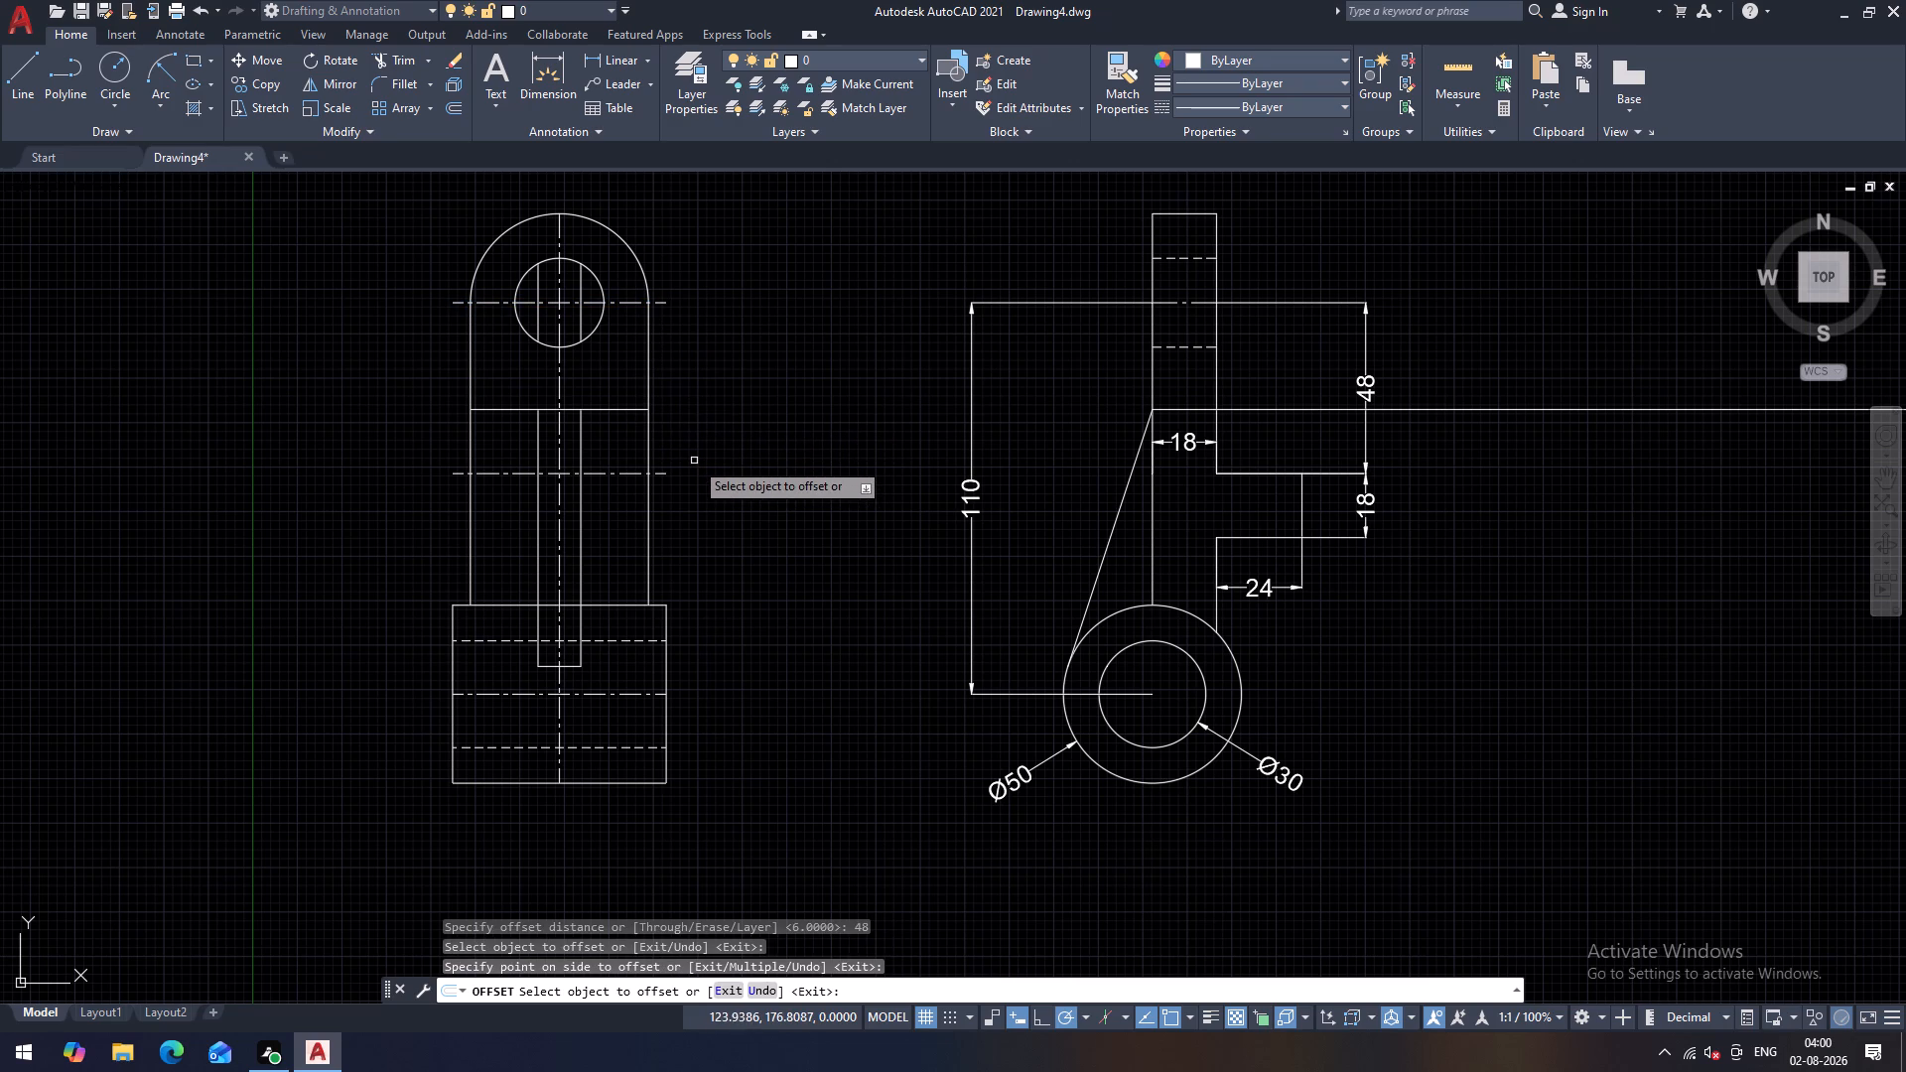
pyautogui.click(665, 472)
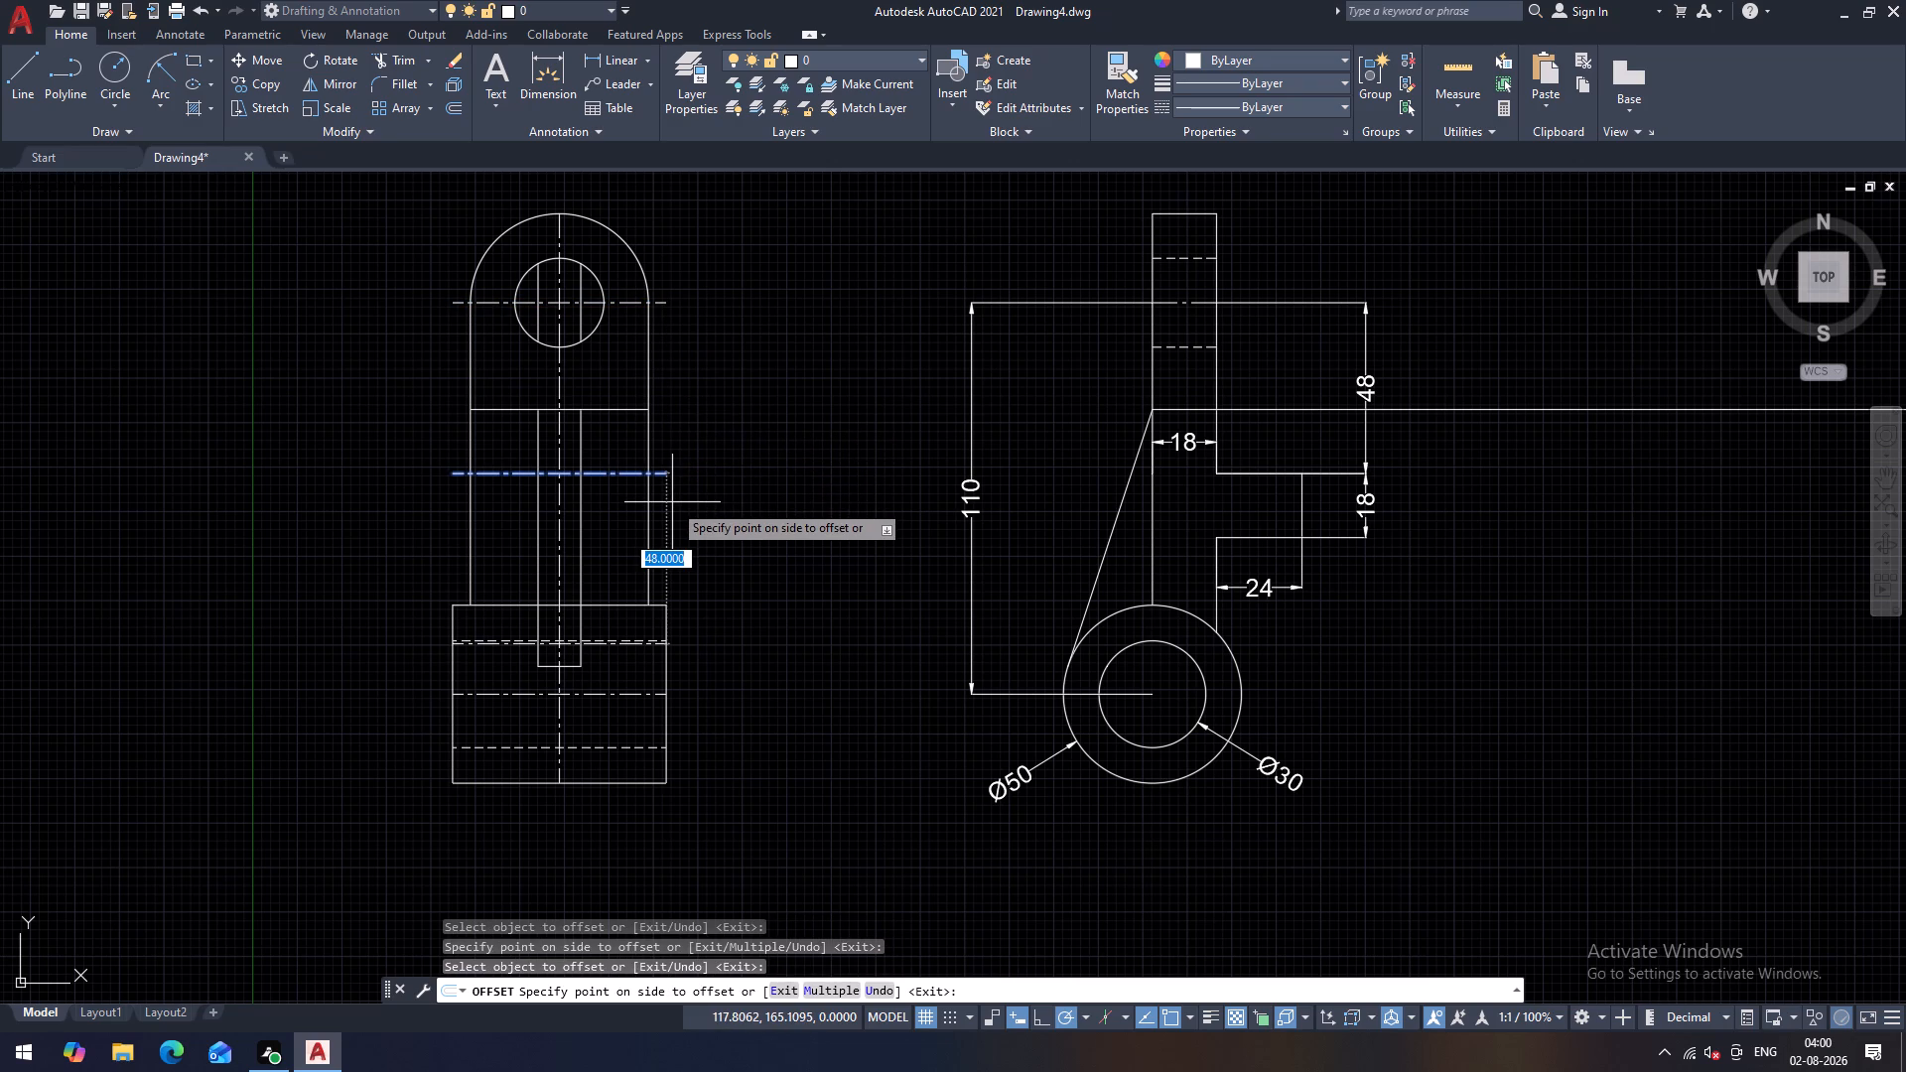
pyautogui.write('18')
pyautogui.press('Return')
pyautogui.press('Escape')
pyautogui.press('Escape')
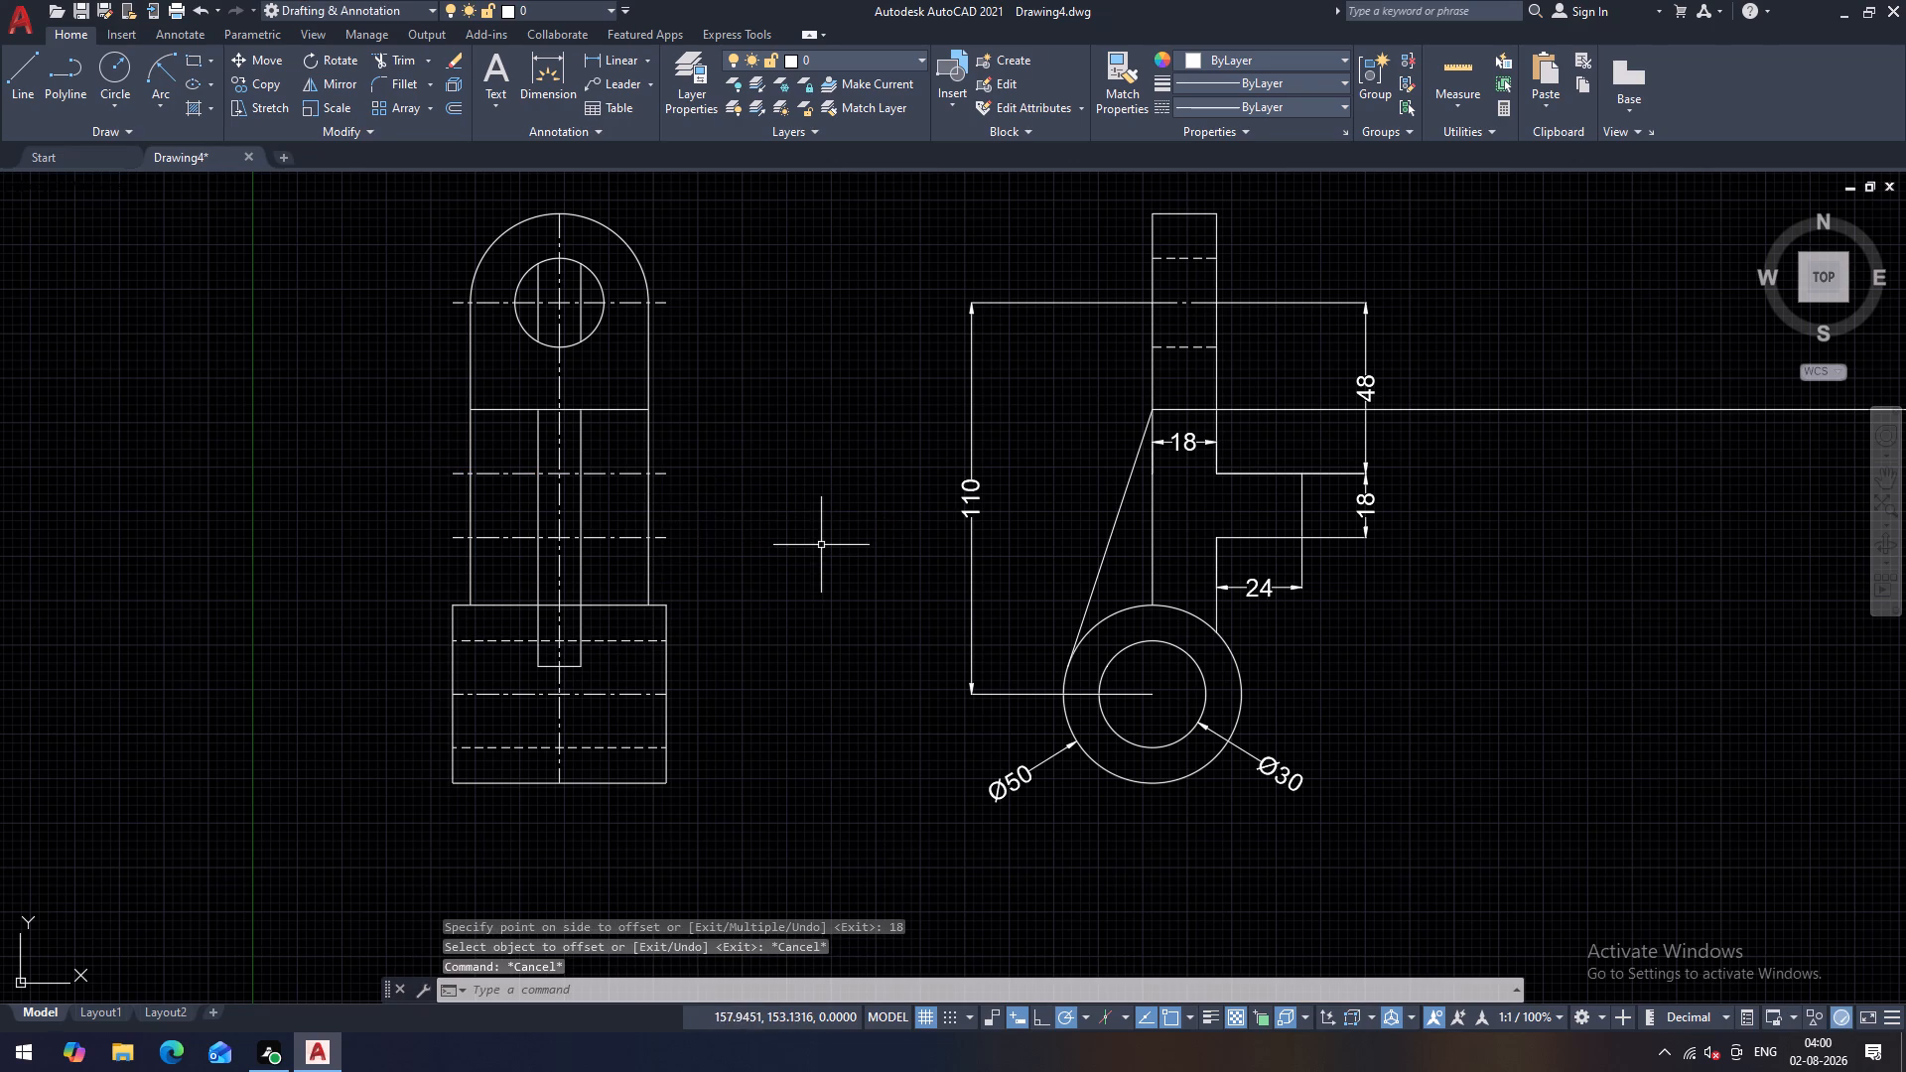
# Trim the overhanging ends of both offset lines at the second view's two vertical plate edges.
pyautogui.middleClick(738, 530)
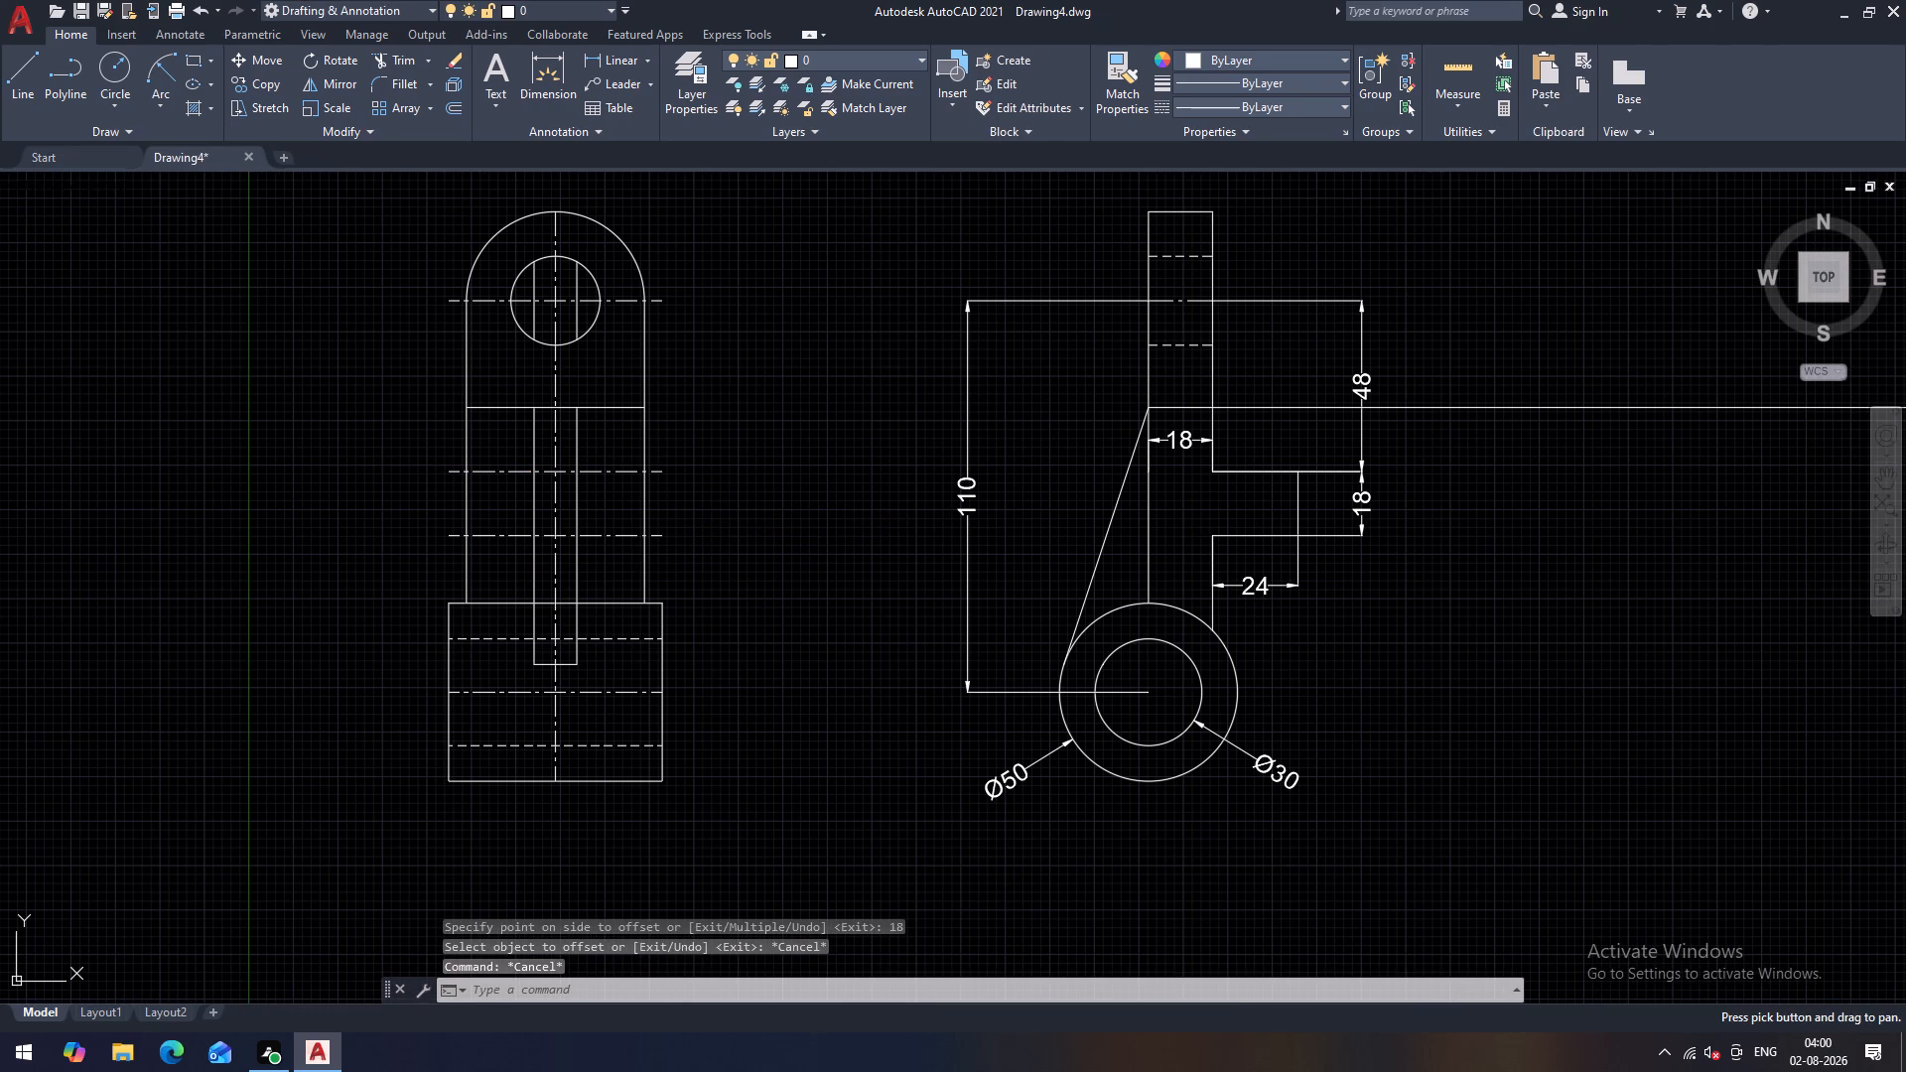
pyautogui.scroll(1, 685, 533)
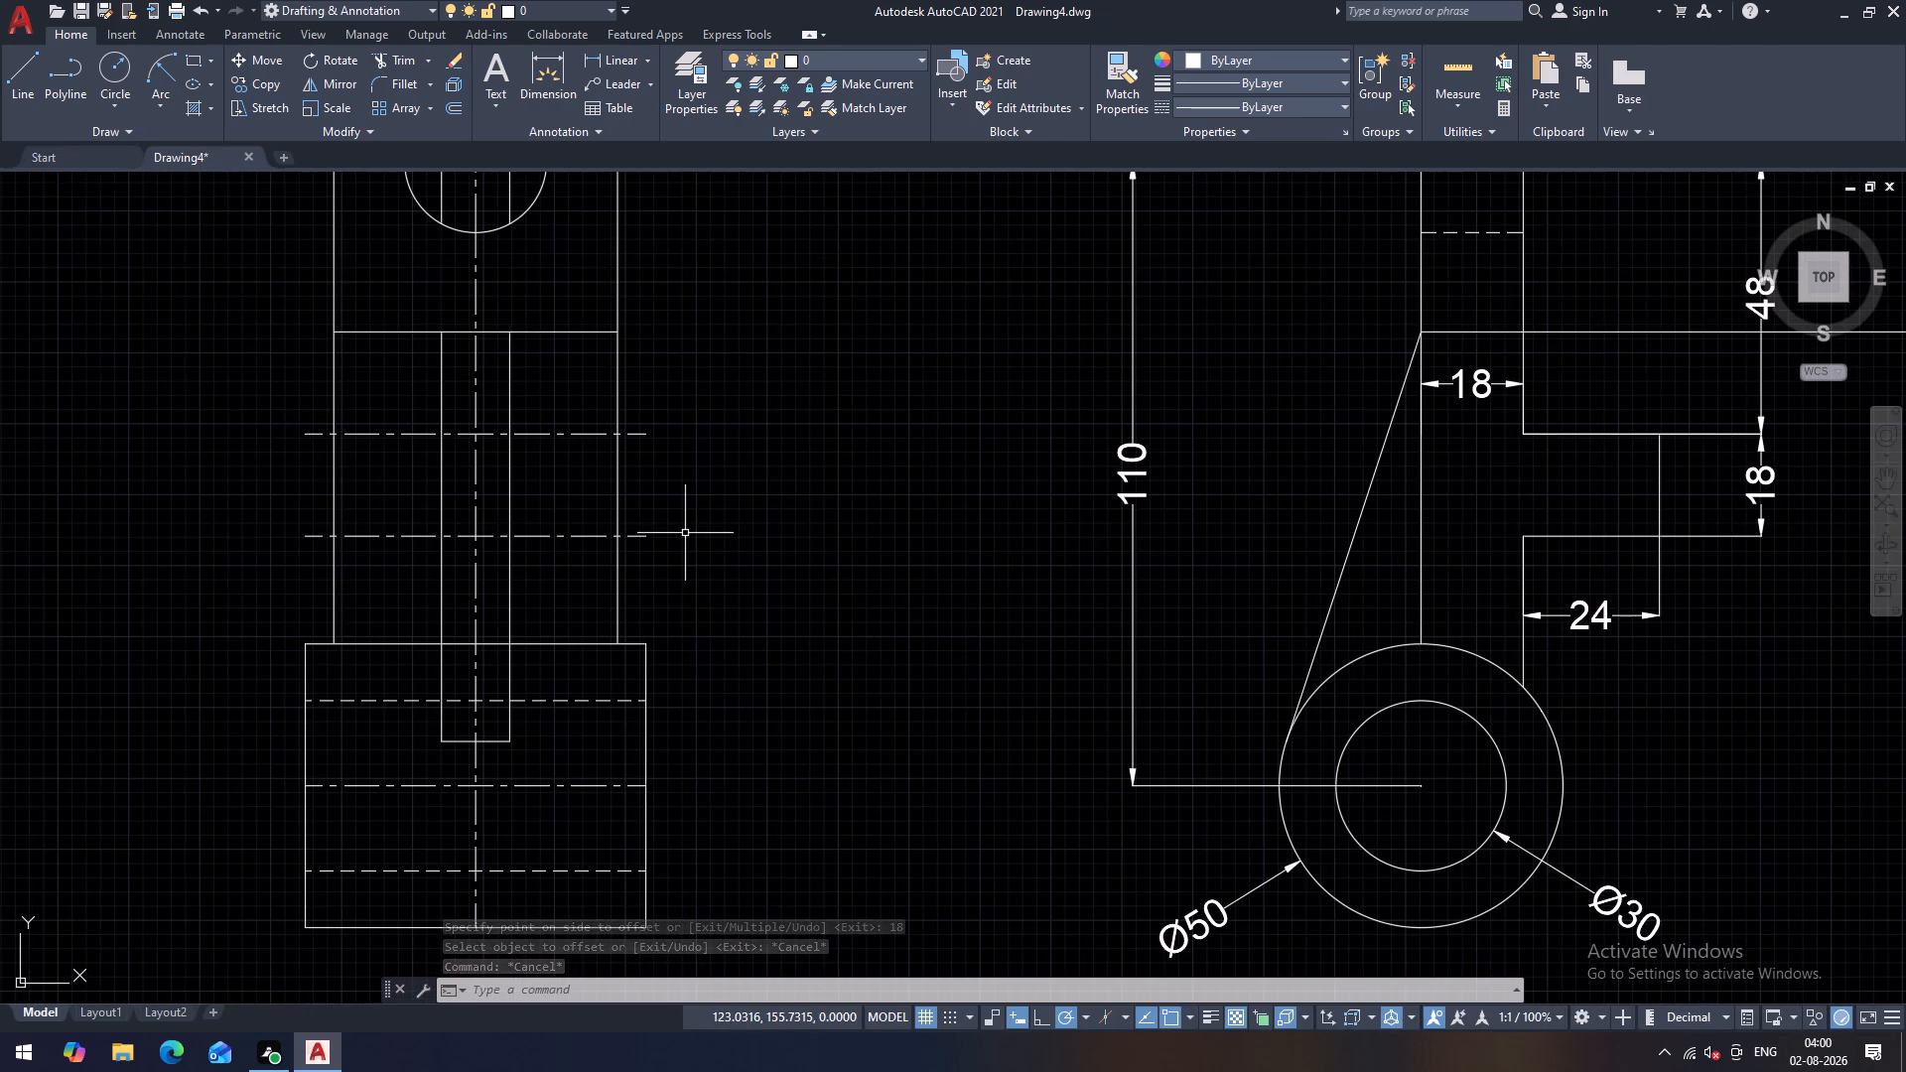
pyautogui.write('tr')
pyautogui.press('space')
pyautogui.press('space')
pyautogui.click(643, 436)
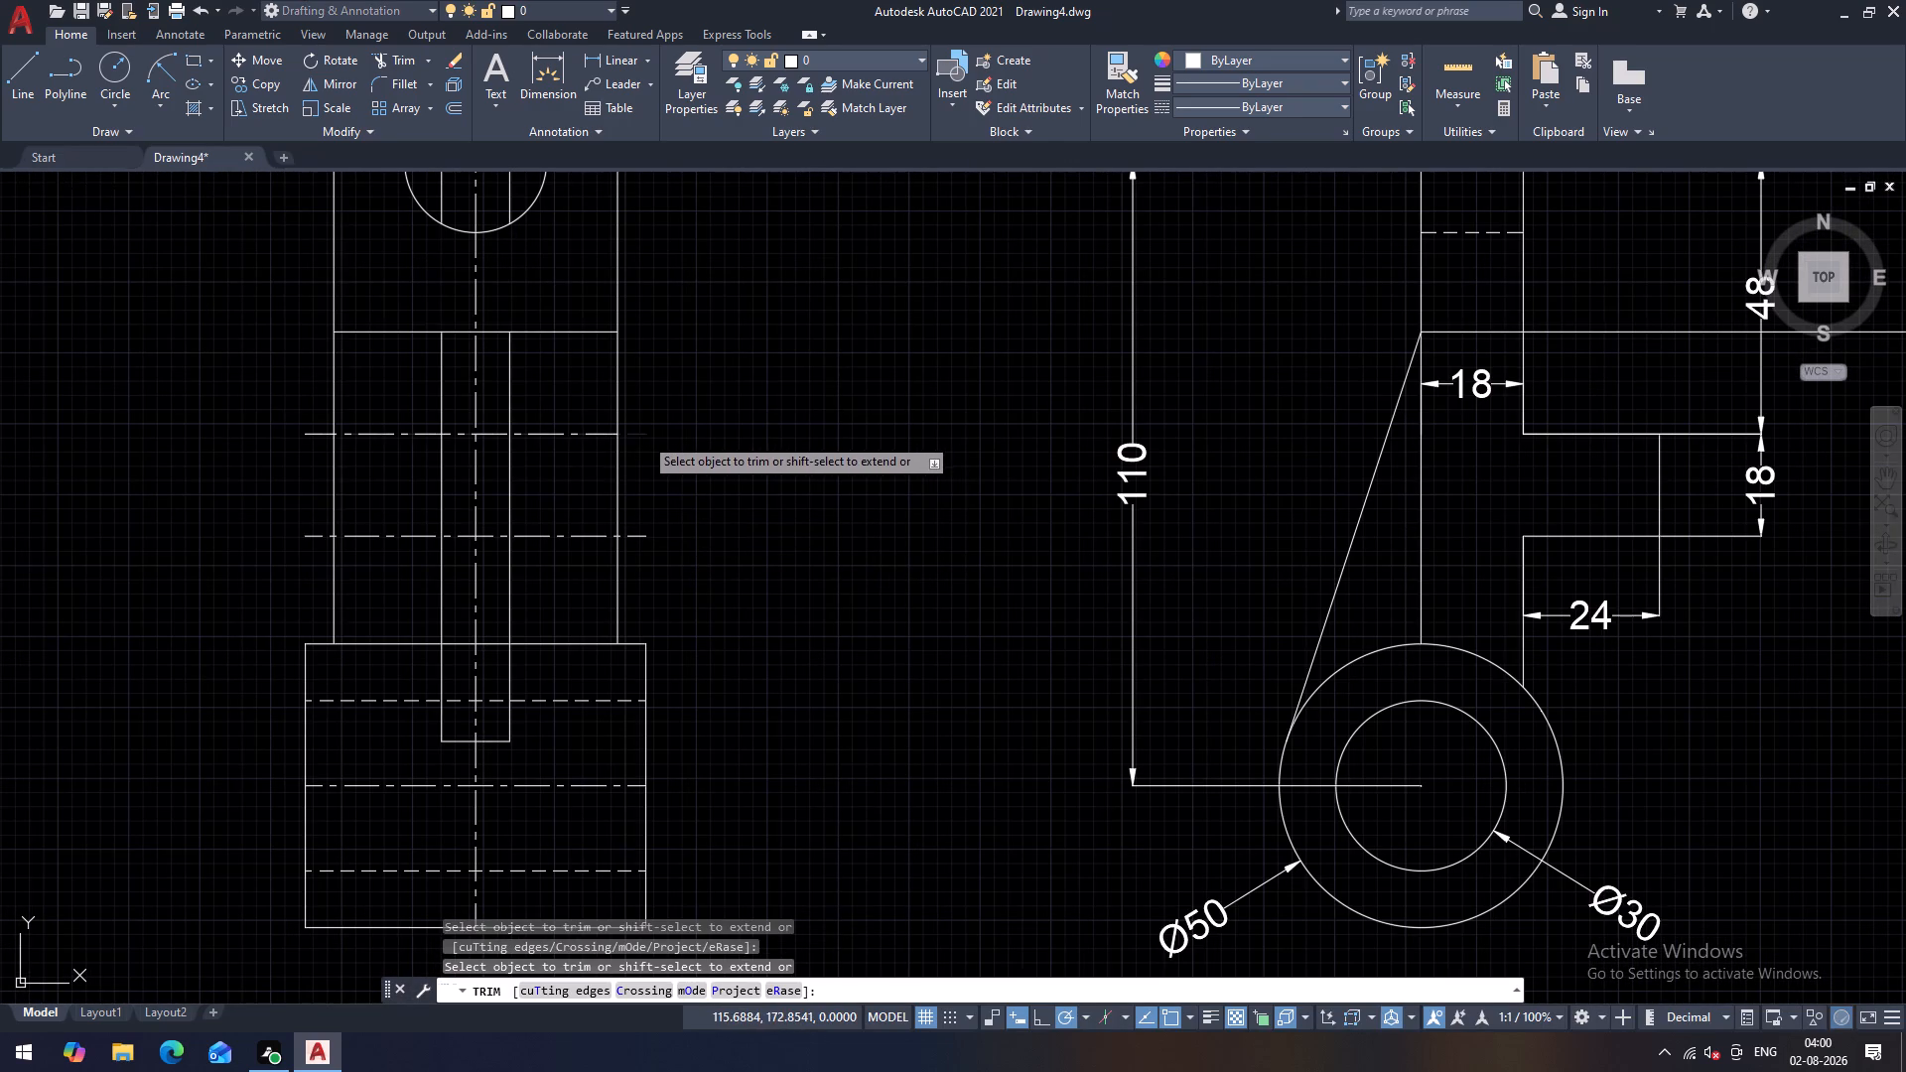
pyautogui.click(637, 539)
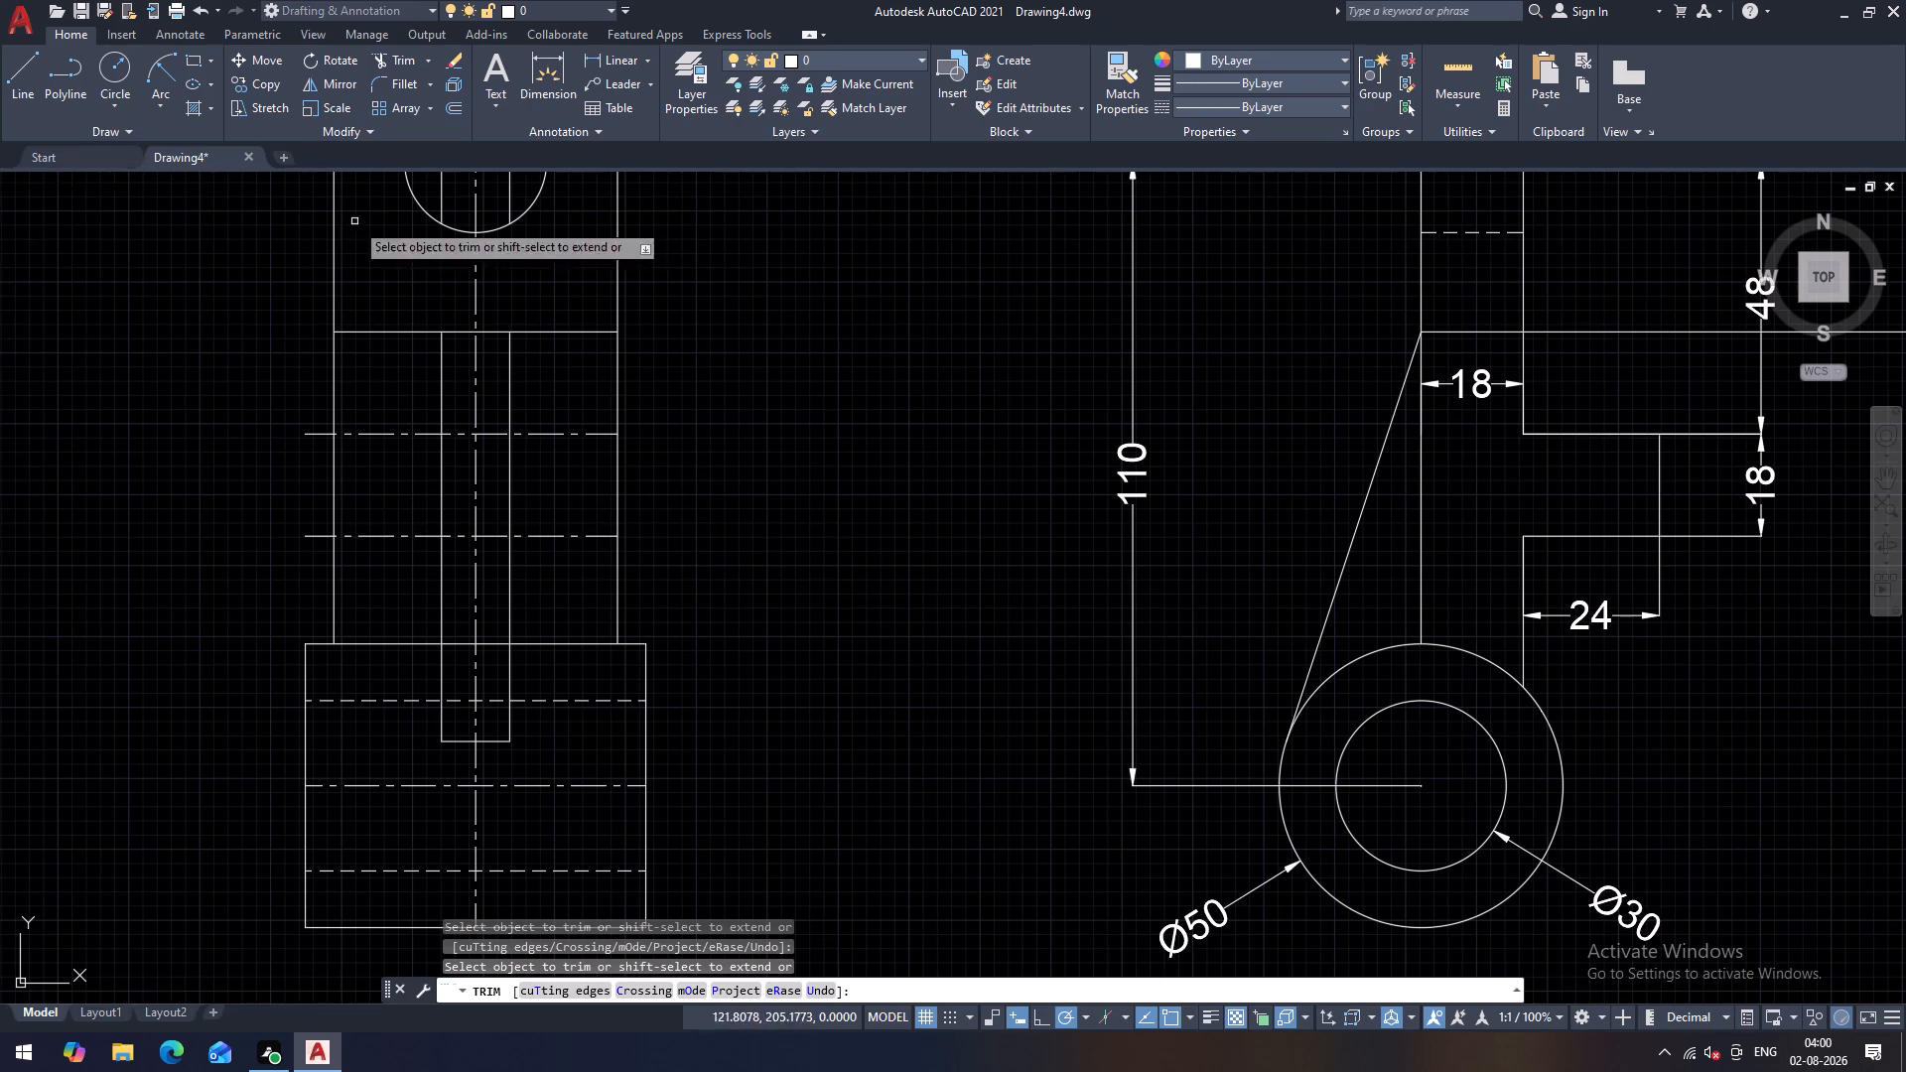
pyautogui.moveTo(313, 434); pyautogui.dragTo(311, 443)
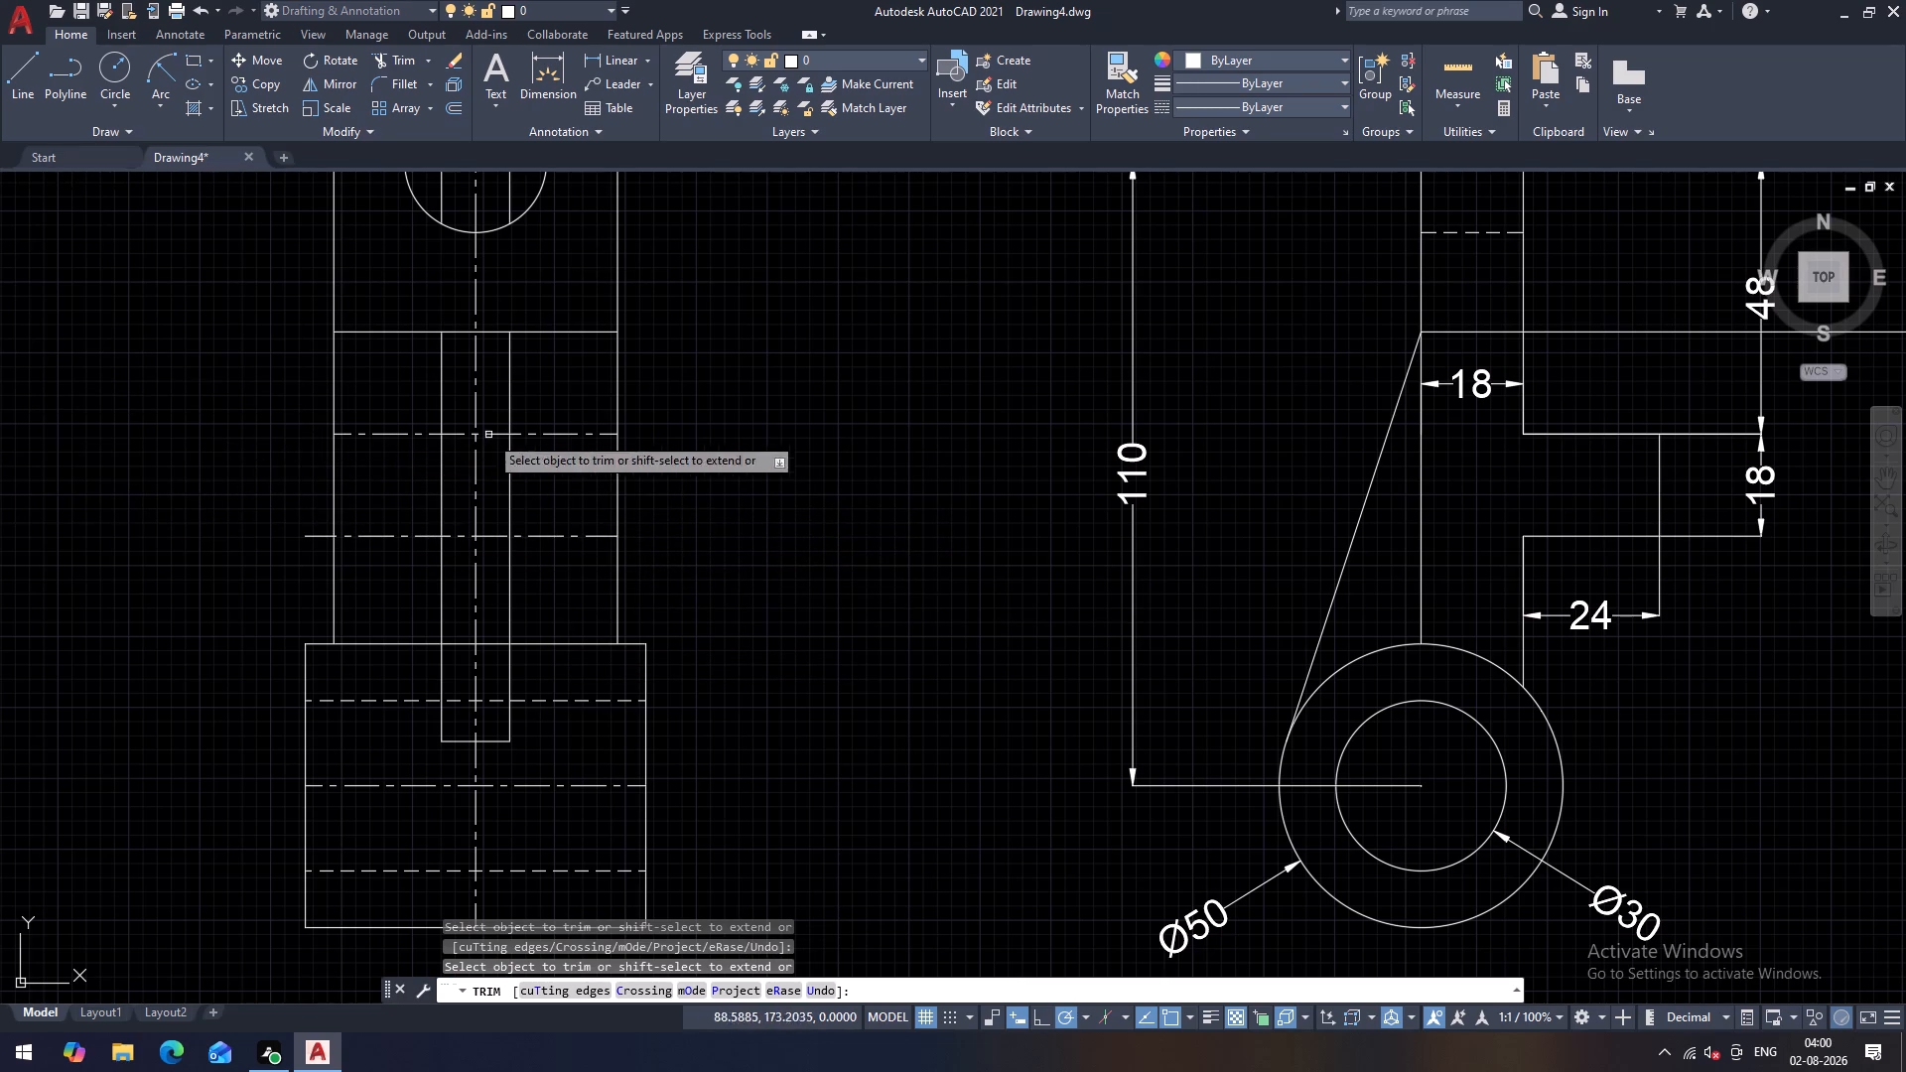
pyautogui.click(316, 538)
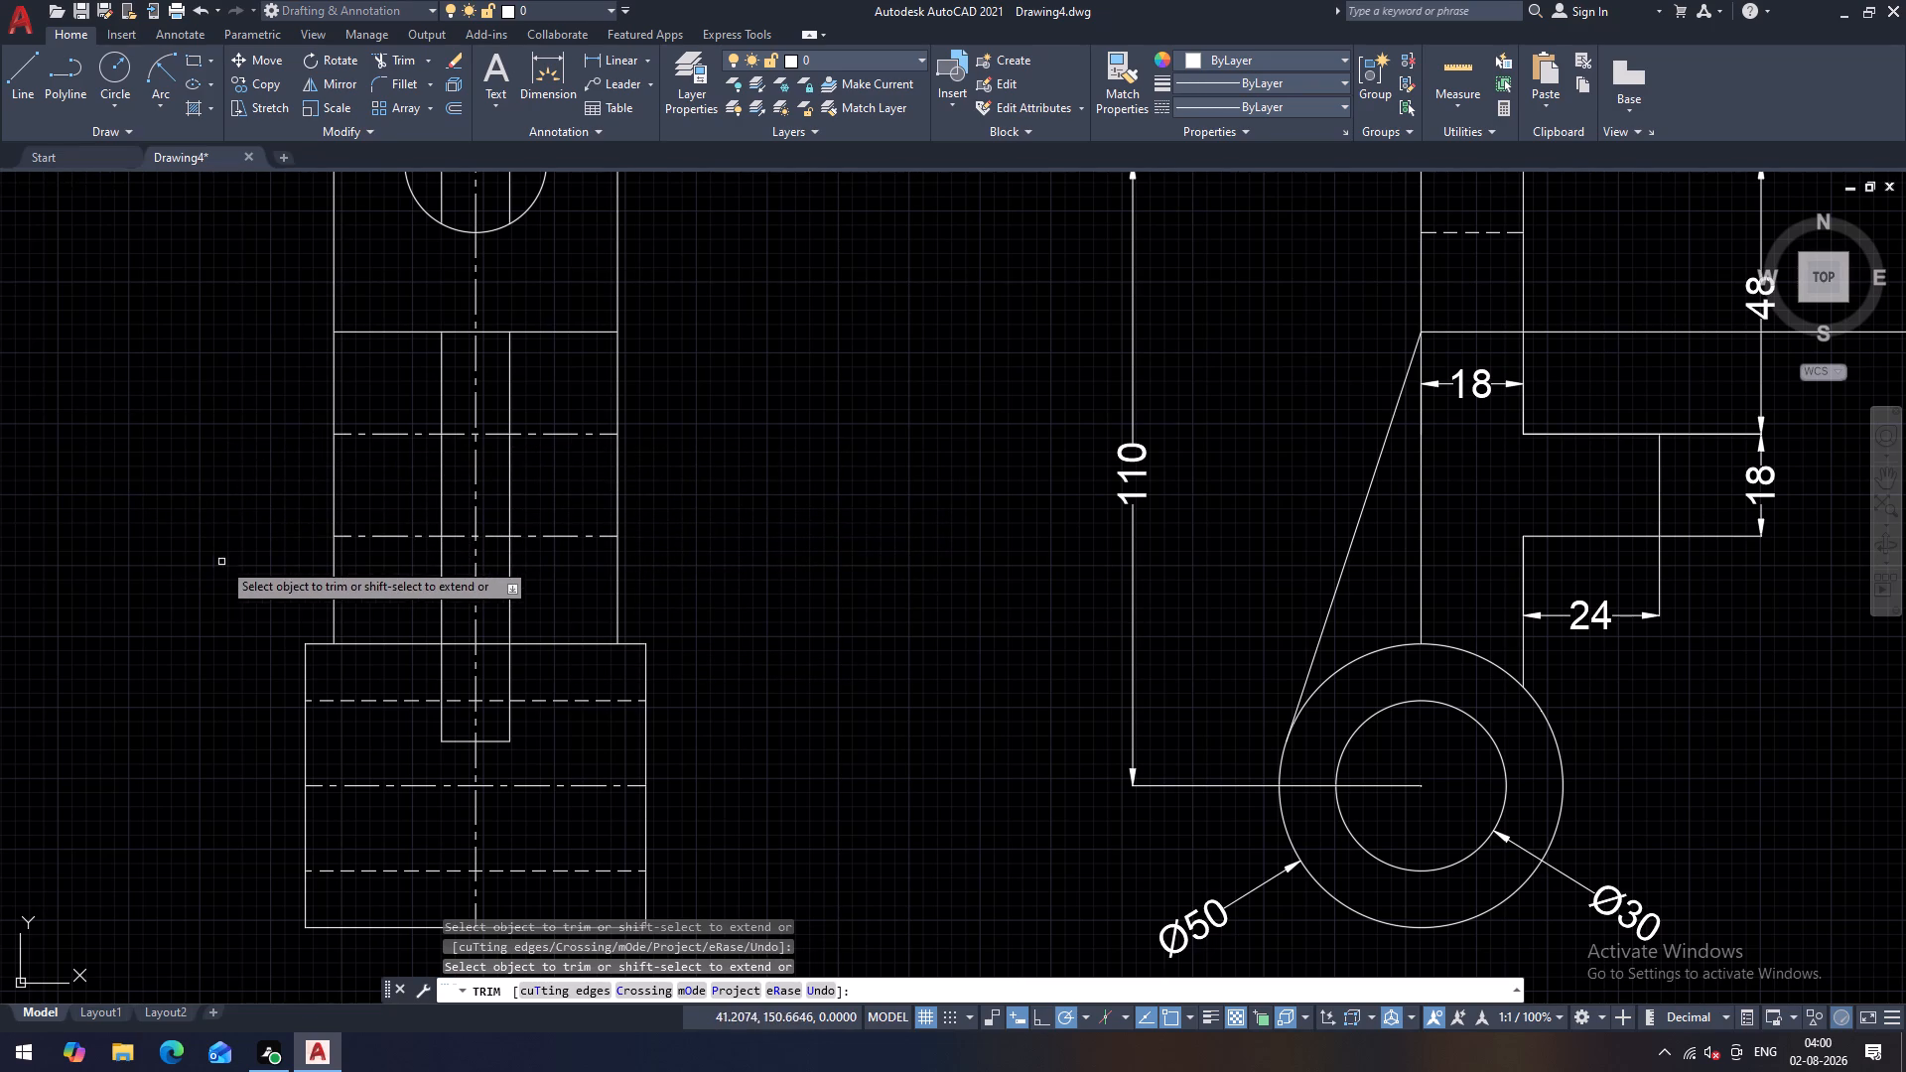
pyautogui.press('Escape')
pyautogui.press('Escape')
# Match both offset lines on the second view's plate to the dashed hidden line in the lower block.
pyautogui.write('ma')
pyautogui.press('space')
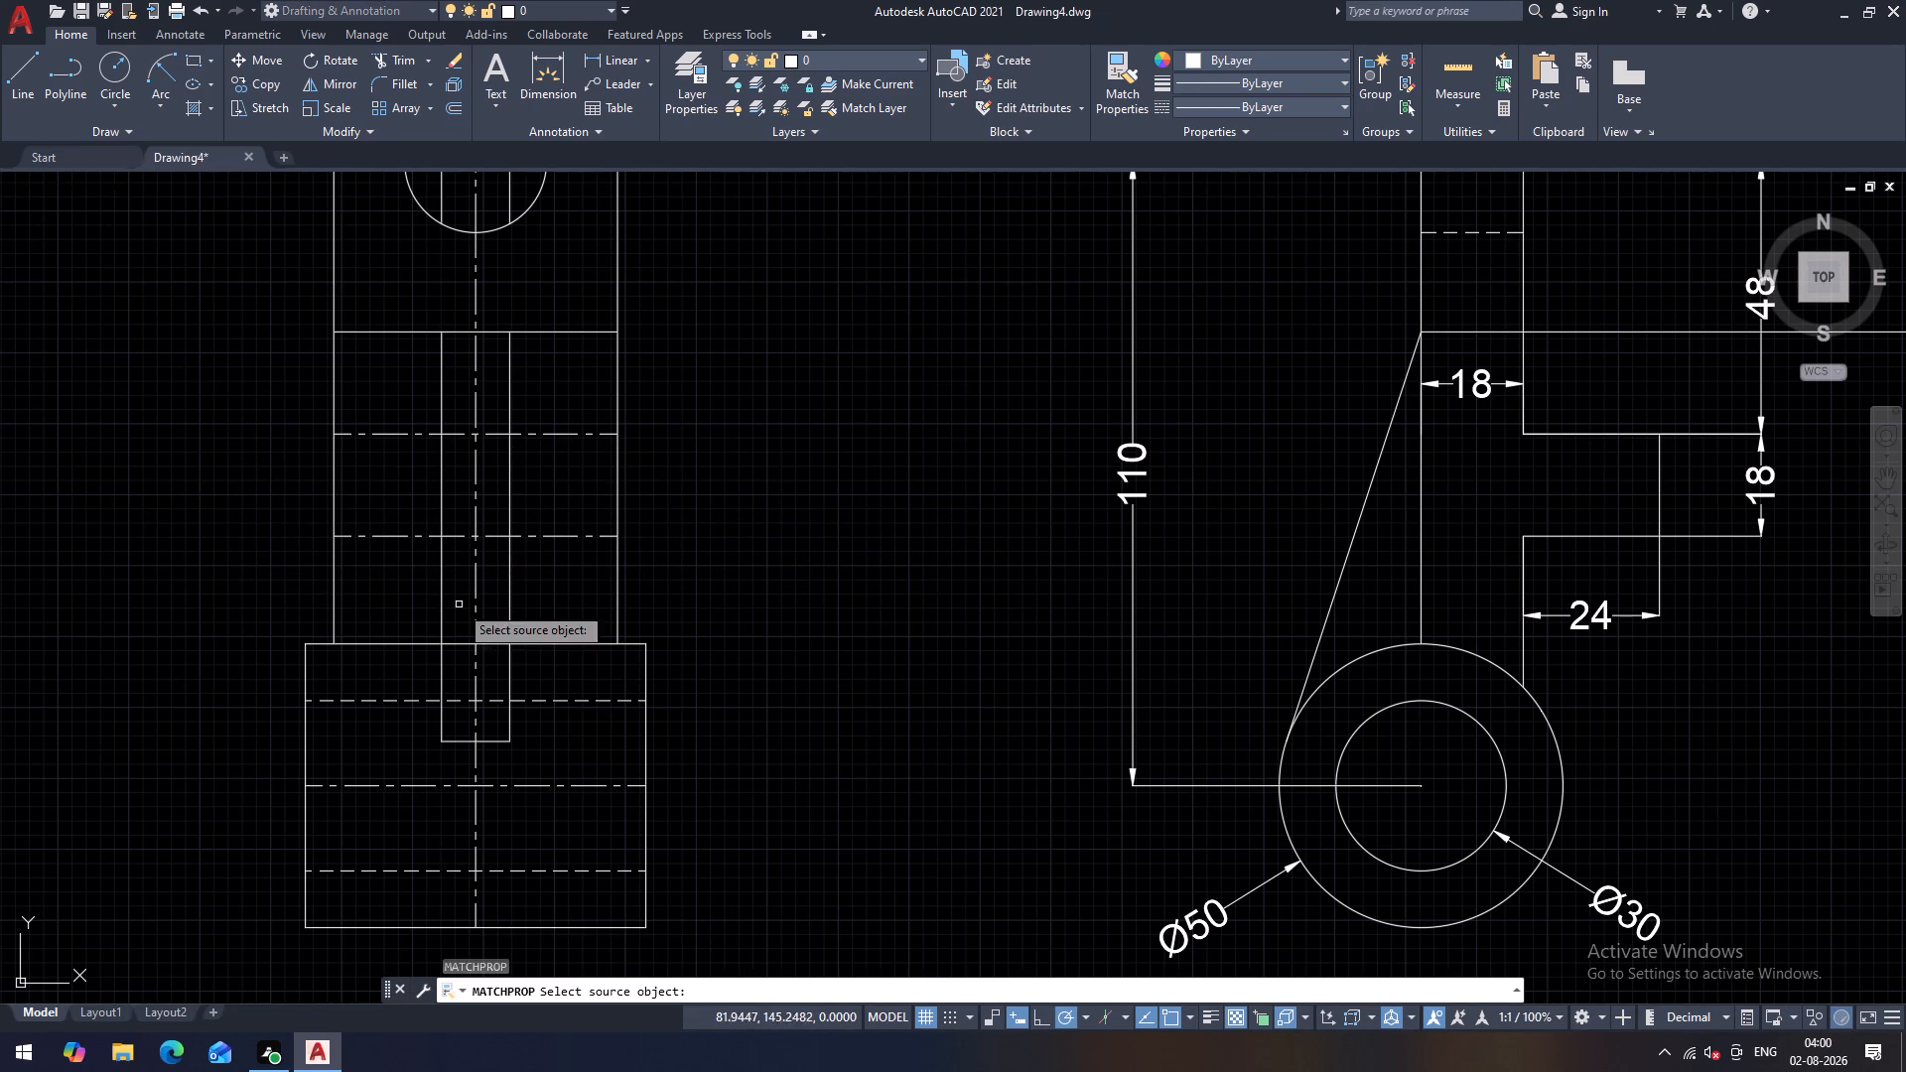
pyautogui.click(566, 702)
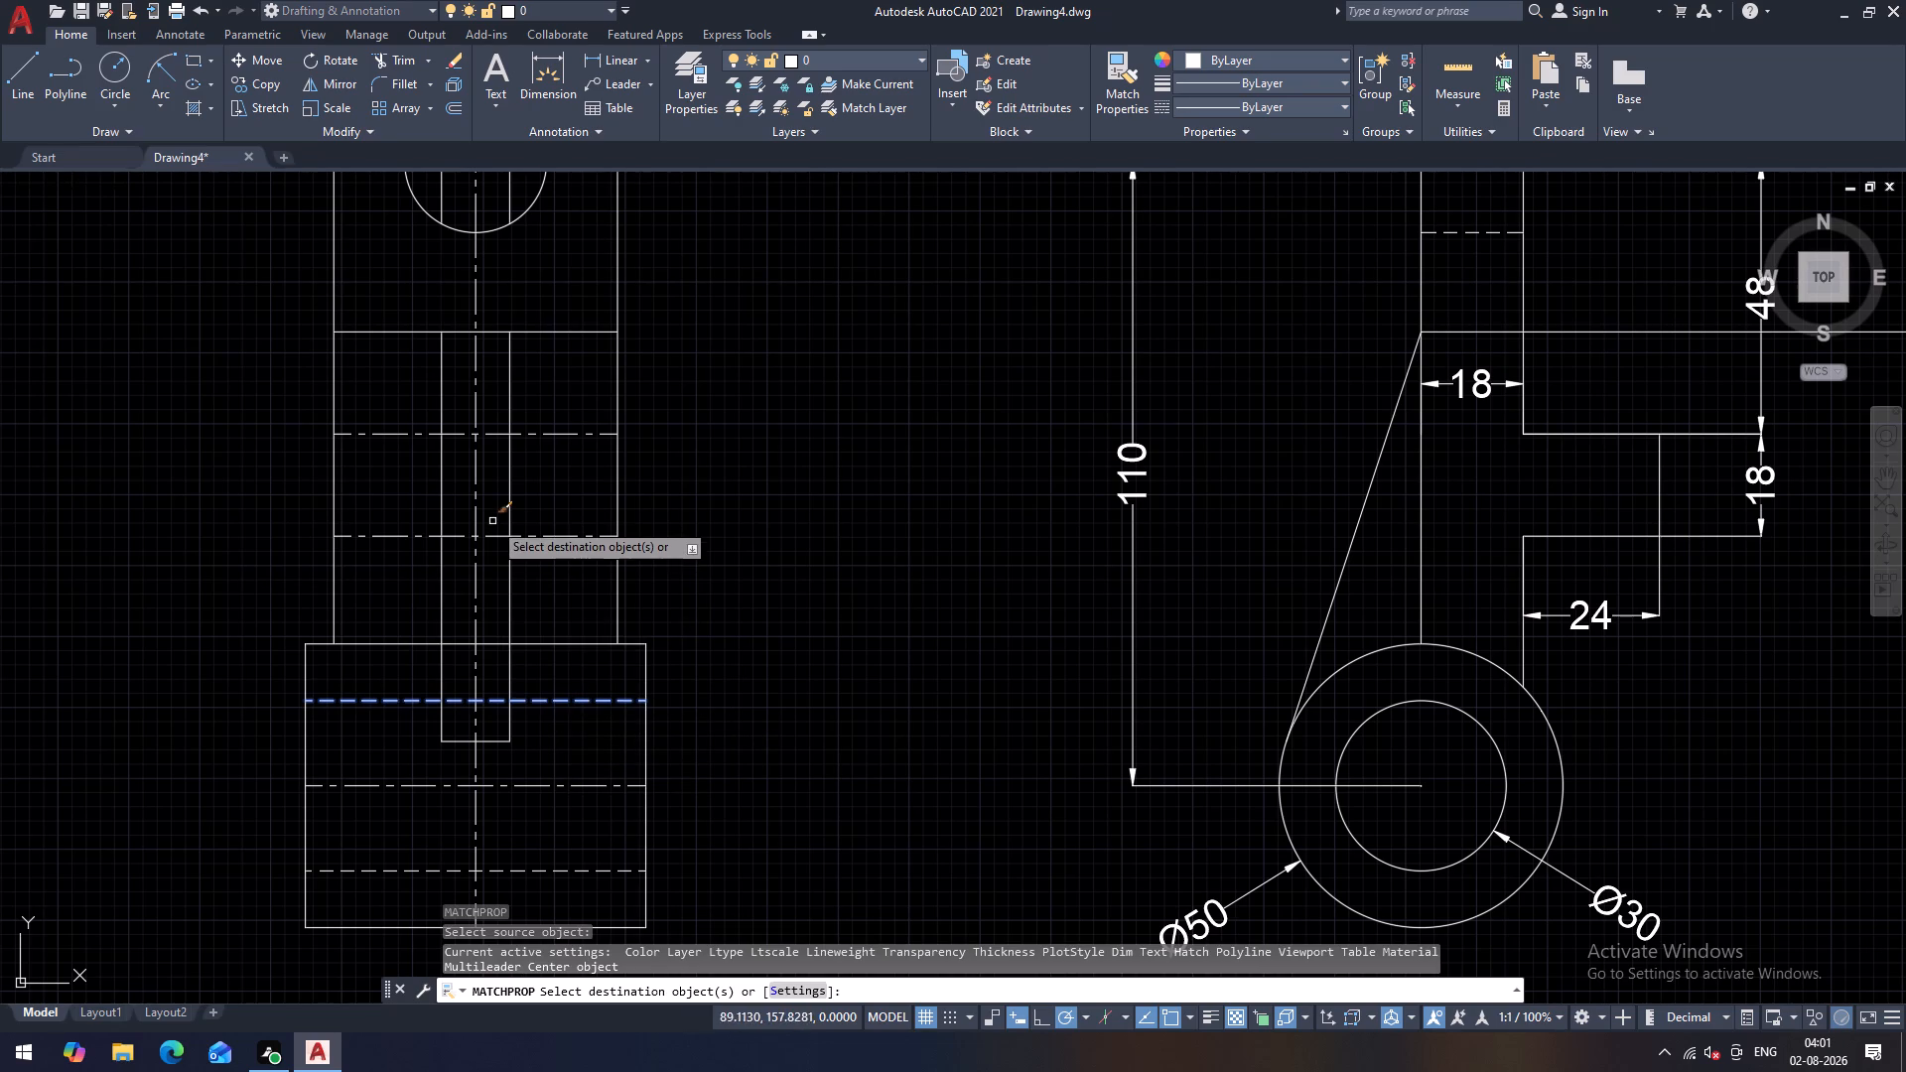
pyautogui.moveTo(533, 538); pyautogui.dragTo(546, 520)
pyautogui.click(558, 435)
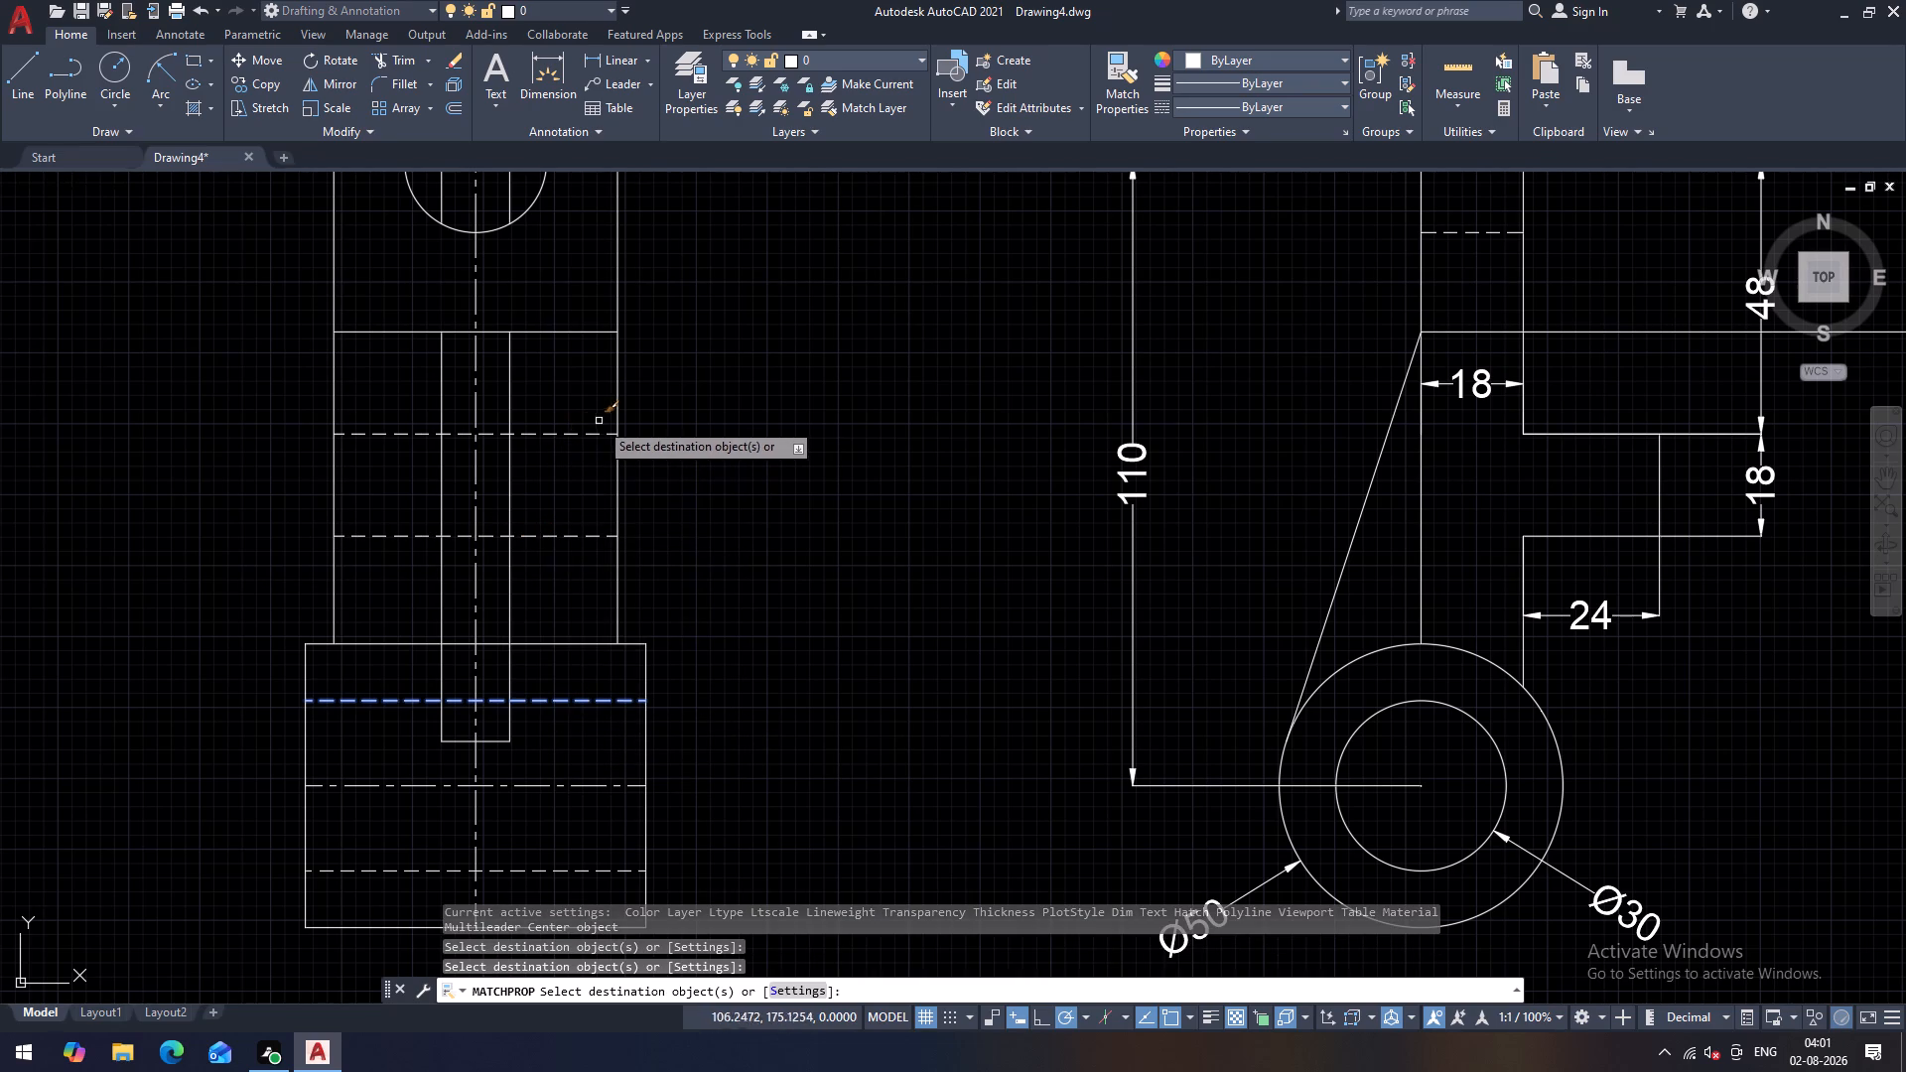
pyautogui.press('`')
pyautogui.press('Escape')
pyautogui.press('Escape')
# Delete the two leftover vertical rib lines inside the second view's upper hole.
pyautogui.scroll(-2, 684, 440)
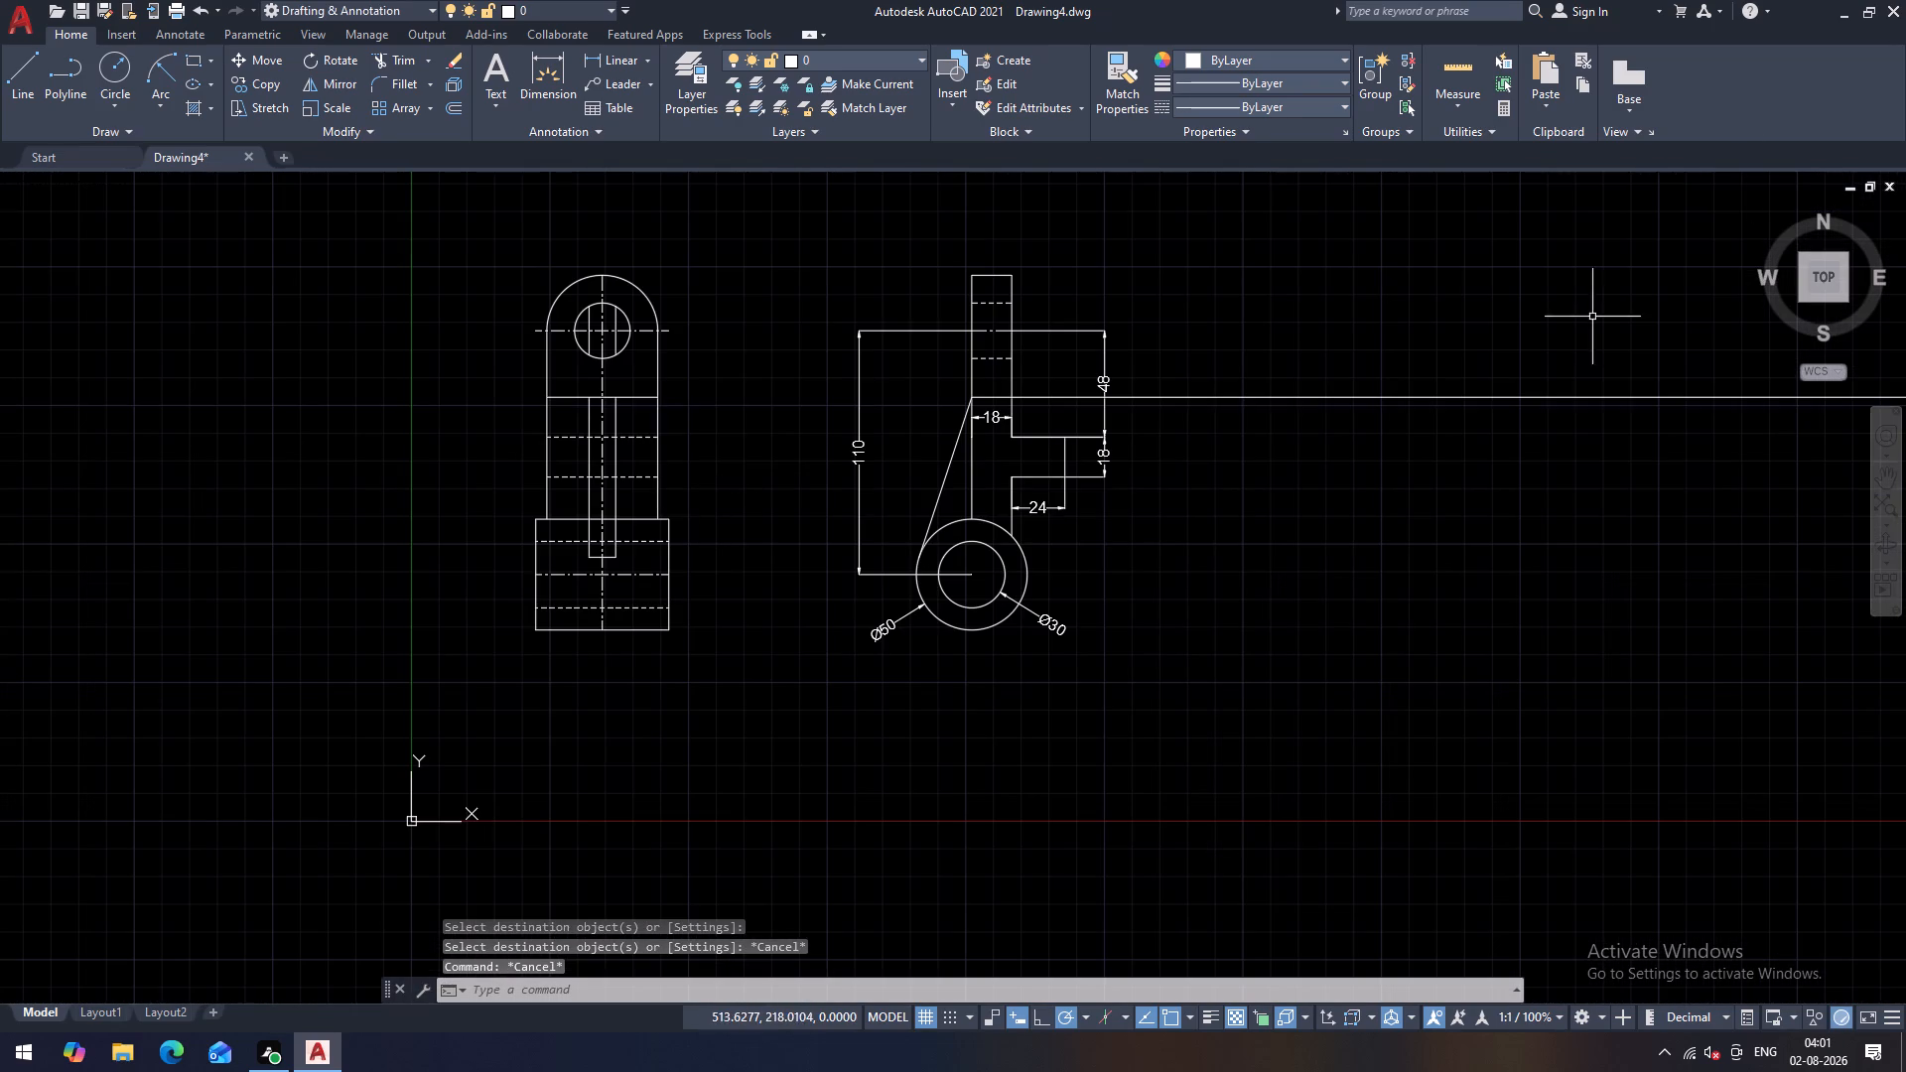
pyautogui.scroll(2, 606, 353)
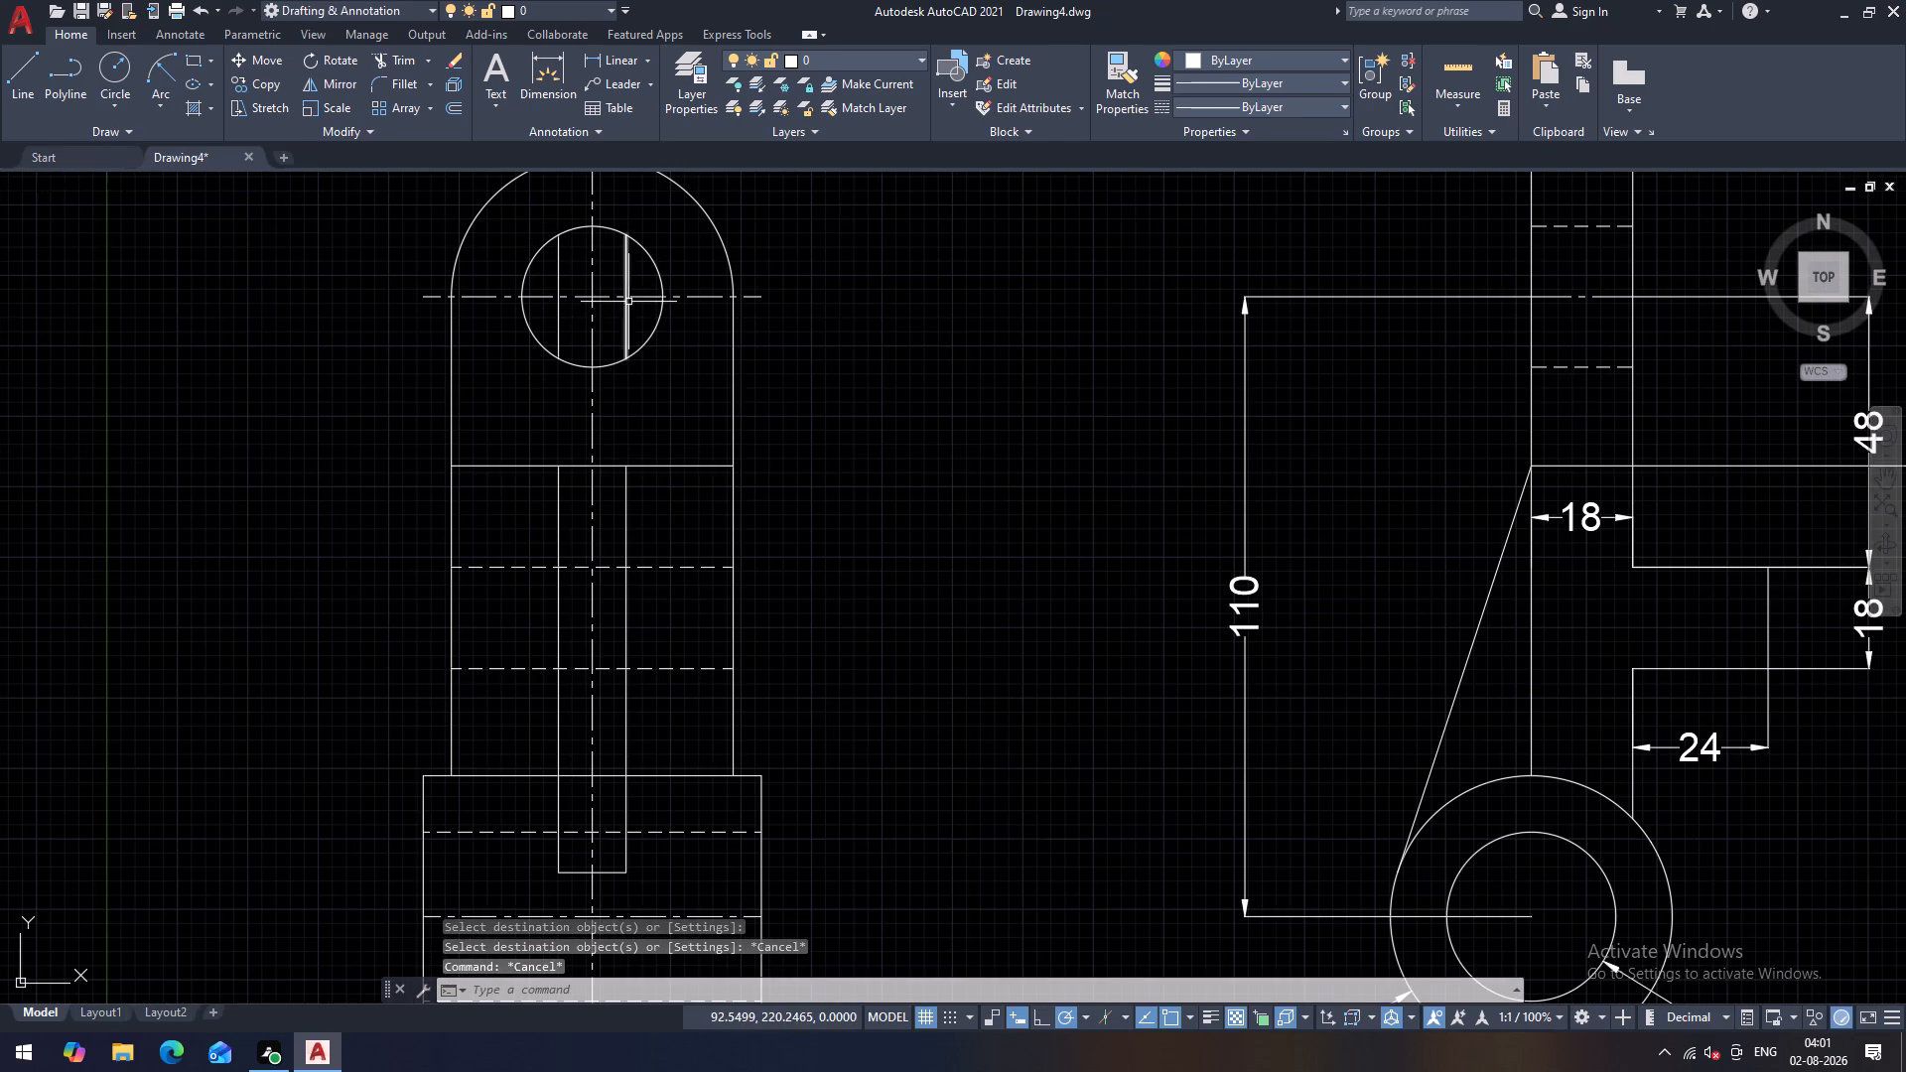
pyautogui.click(624, 322)
pyautogui.moveTo(556, 326); pyautogui.dragTo(595, 367)
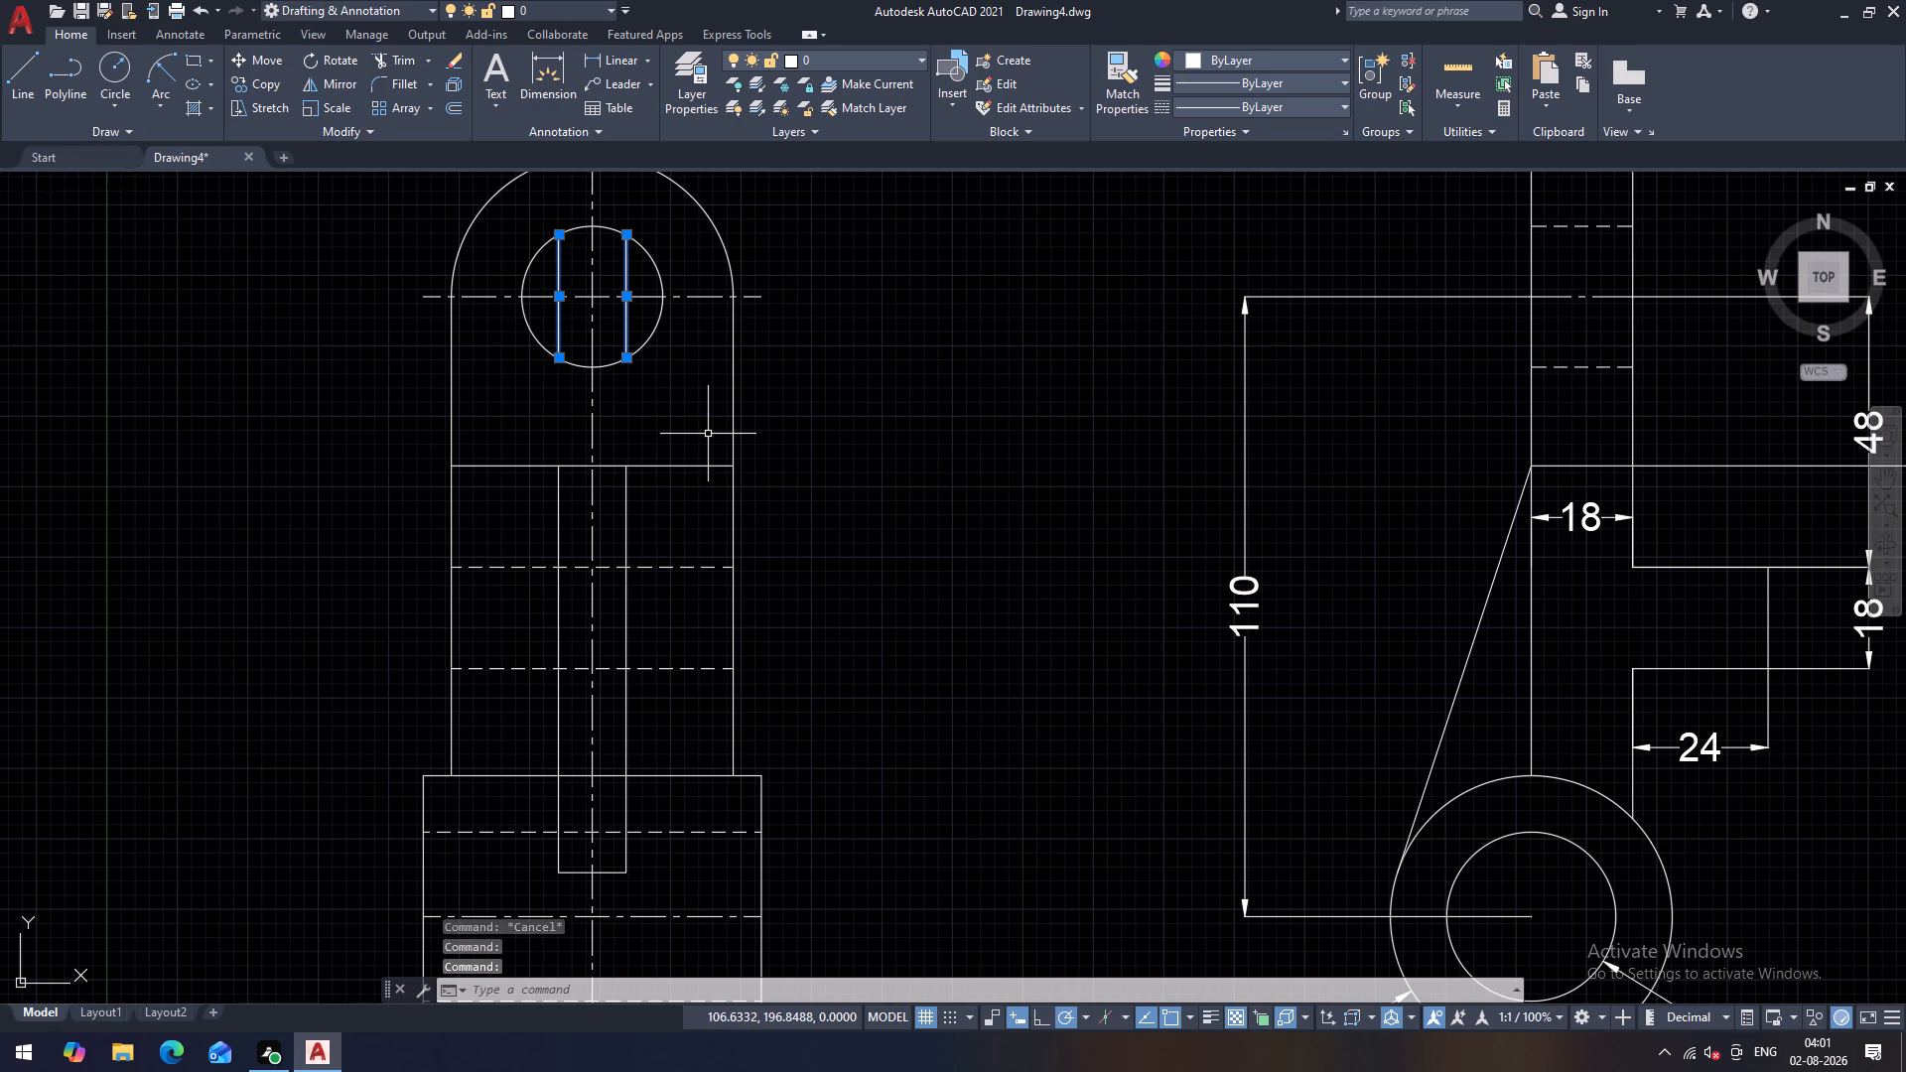
pyautogui.press('Delete')
# Regenerate the drawing display.
pyautogui.scroll(-2, 656, 492)
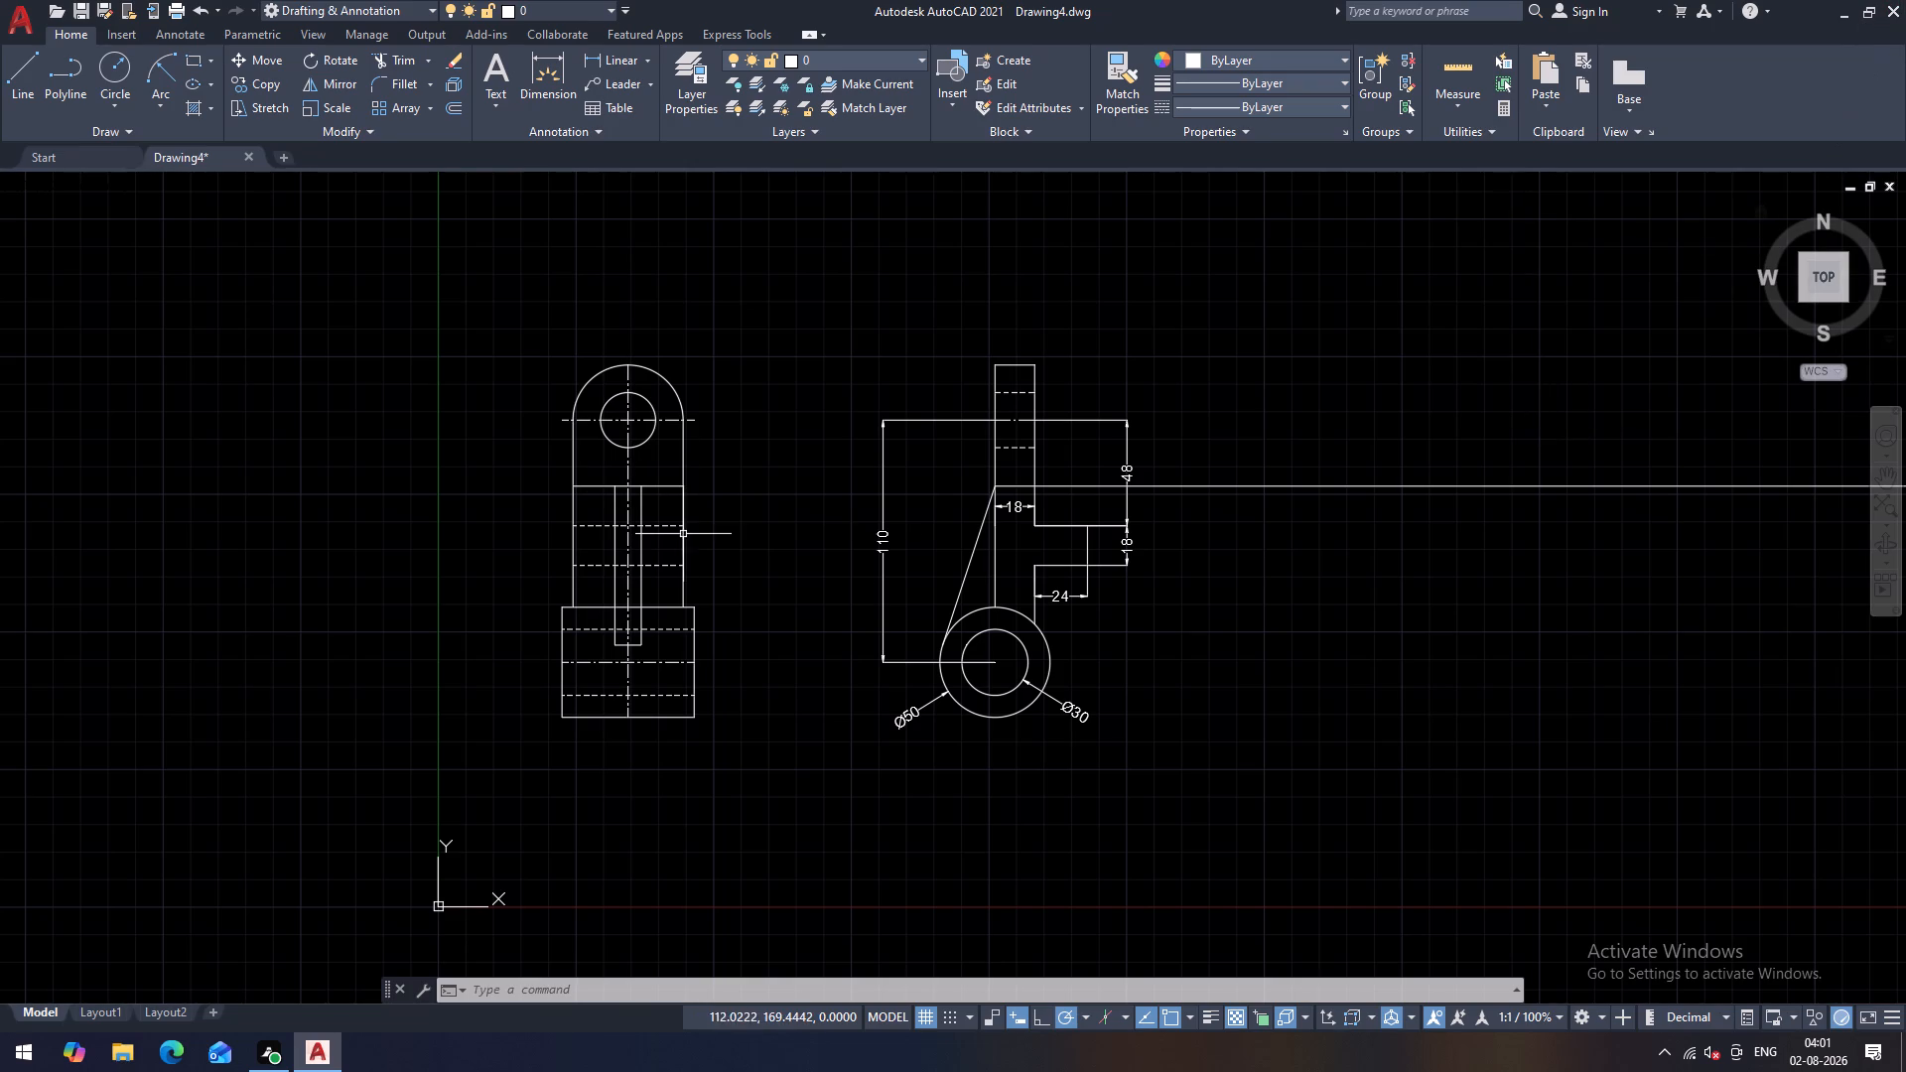
pyautogui.scroll(1, 666, 534)
pyautogui.write('re')
pyautogui.press('space')
pyautogui.press('space')
pyautogui.press('Escape')
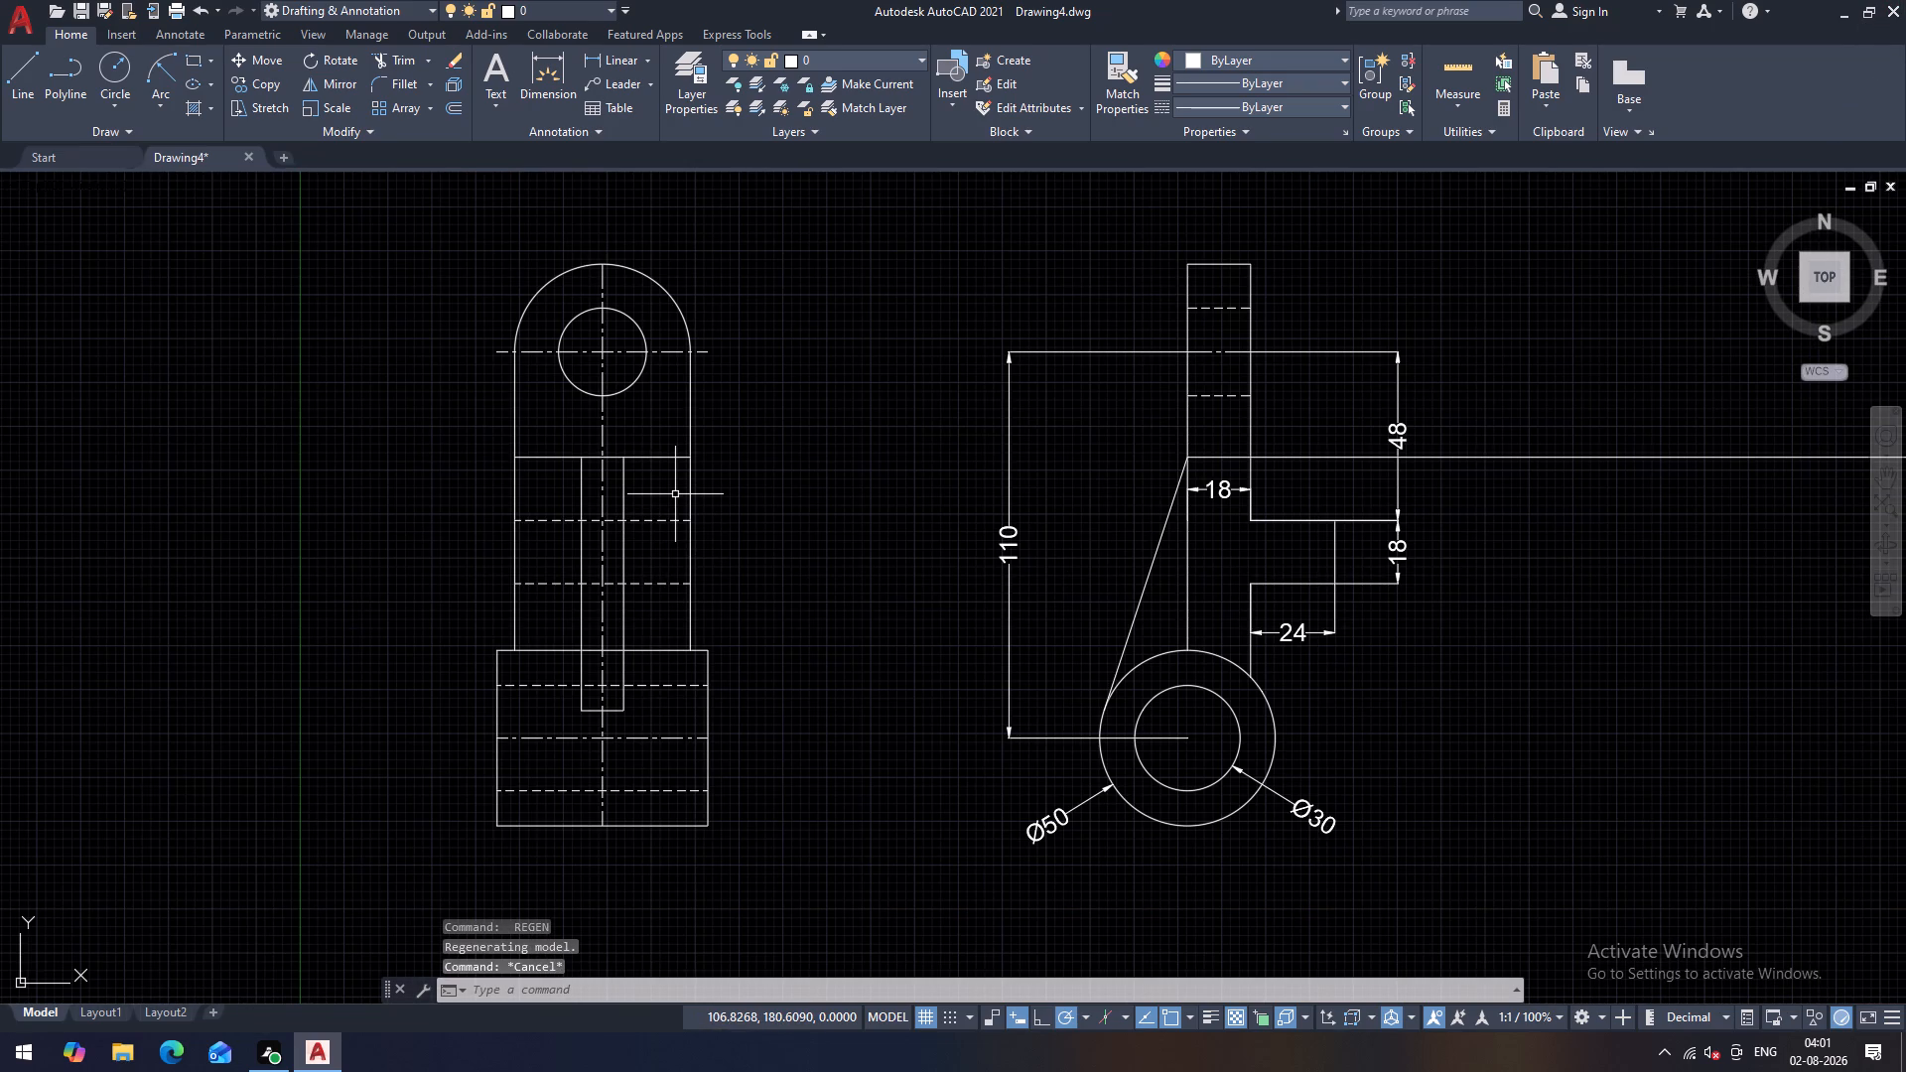
# Trim the horizontal line at the rib's top on both sides of the rib in the second view.
pyautogui.write('tr')
pyautogui.press('space')
pyautogui.press('space')
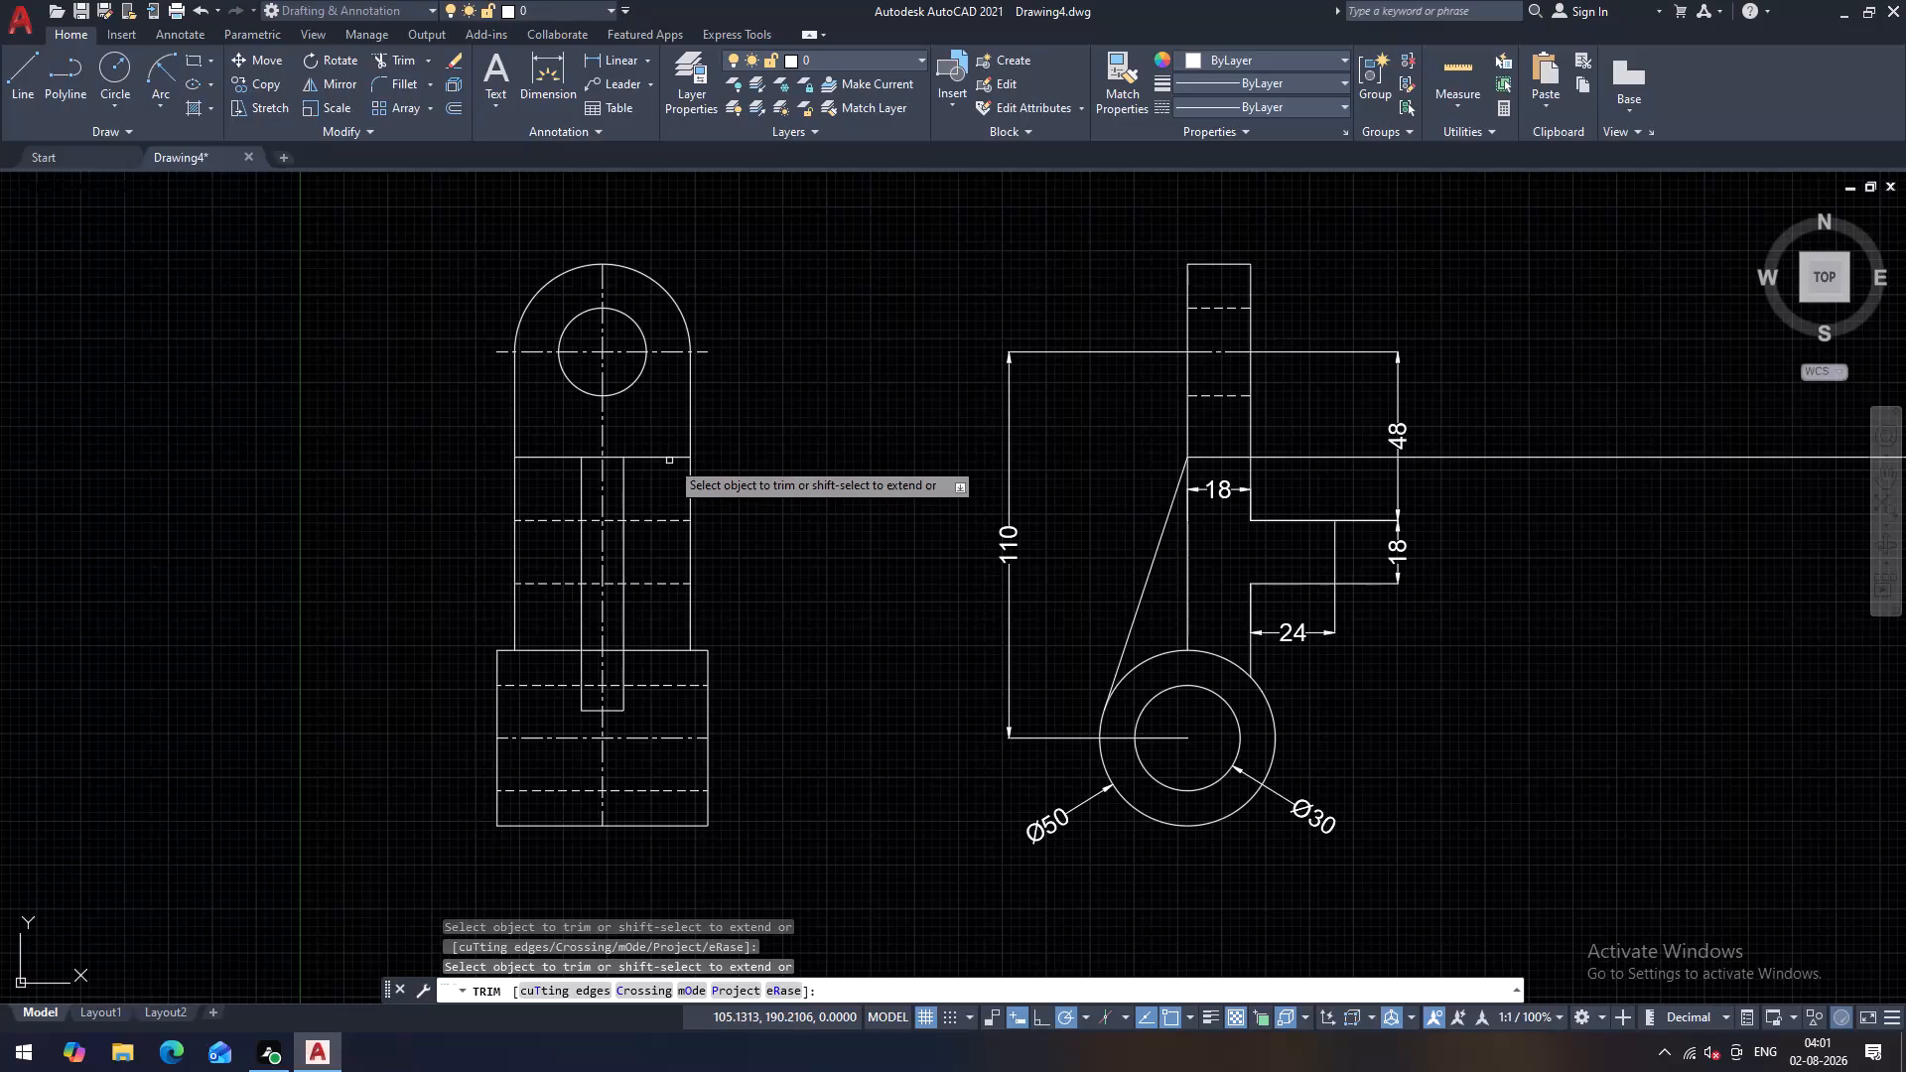
pyautogui.click(669, 459)
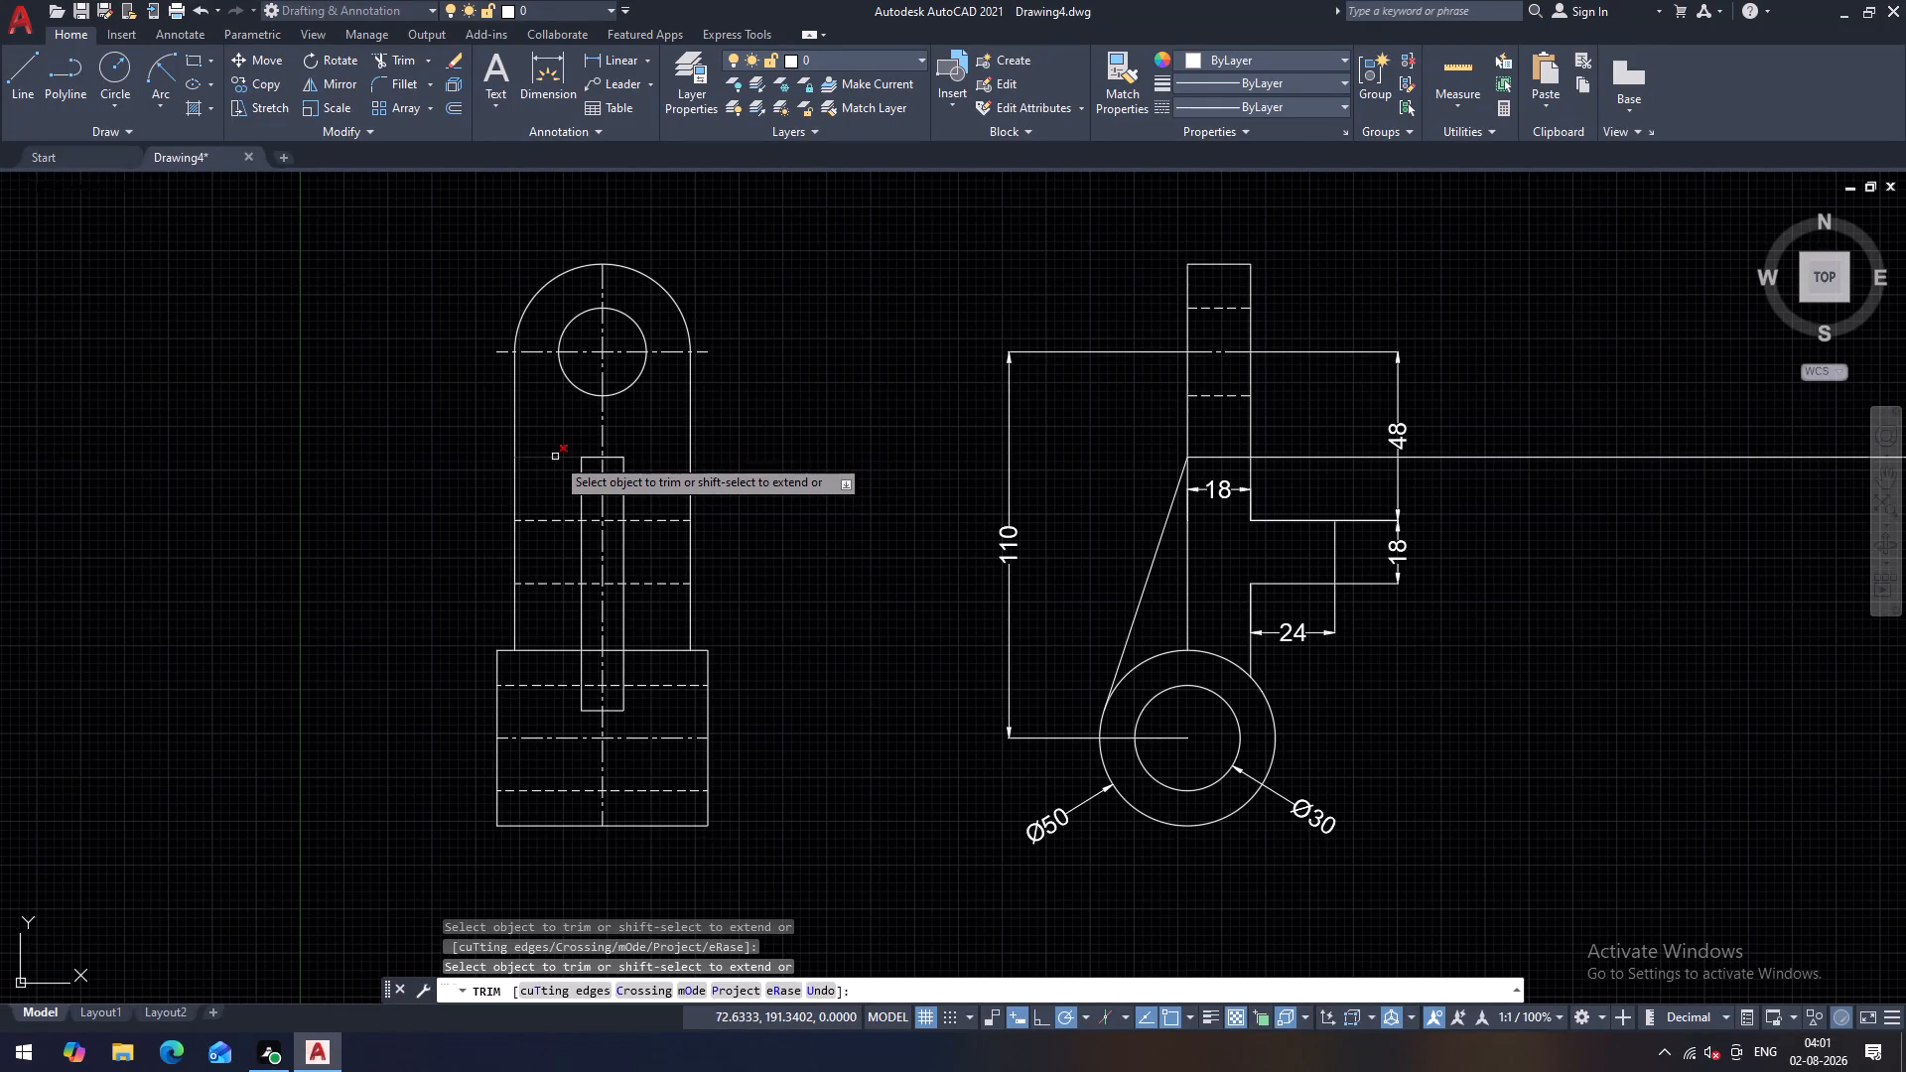
pyautogui.click(555, 457)
pyautogui.press('Escape')
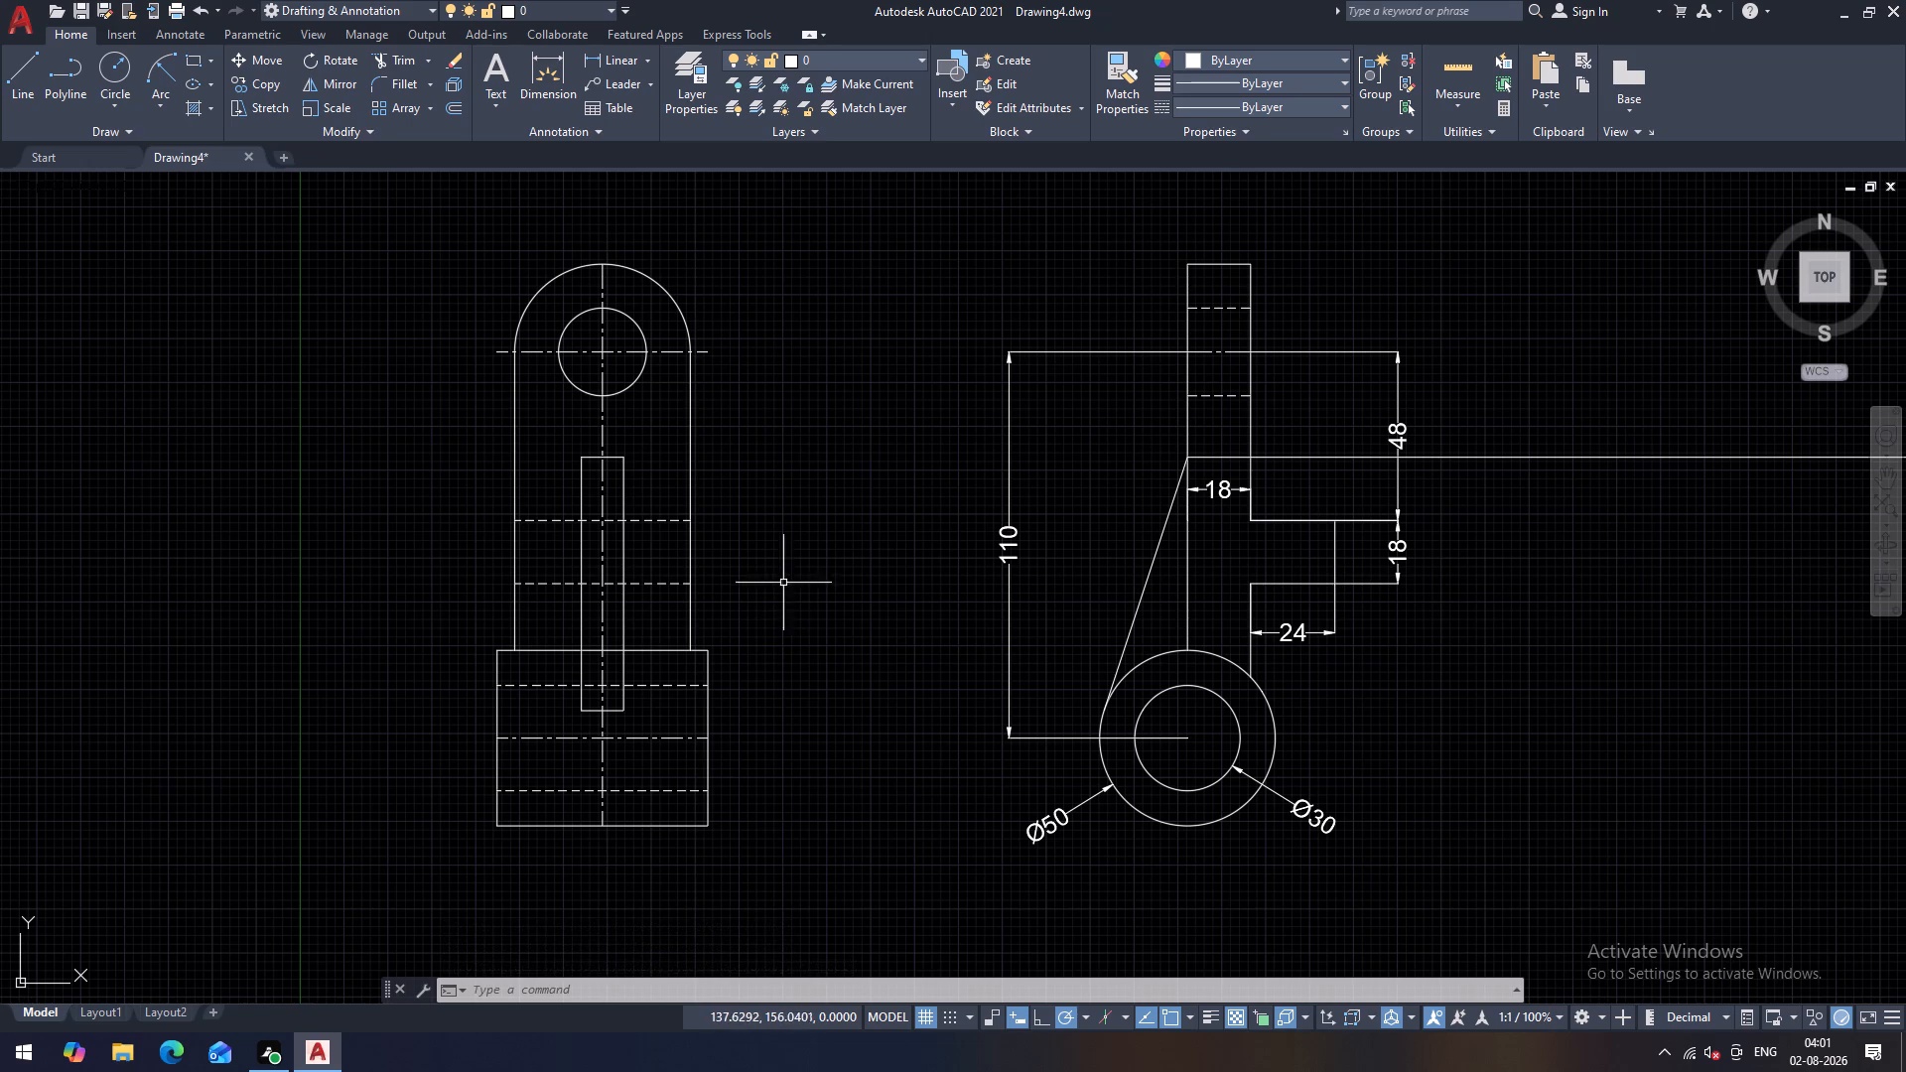
# Delete the long horizontal construction line running from the top of the first view's sloped rib edge.
pyautogui.moveTo(775, 619); pyautogui.dragTo(772, 608, button='middle')
pyautogui.scroll(-1, 770, 609)
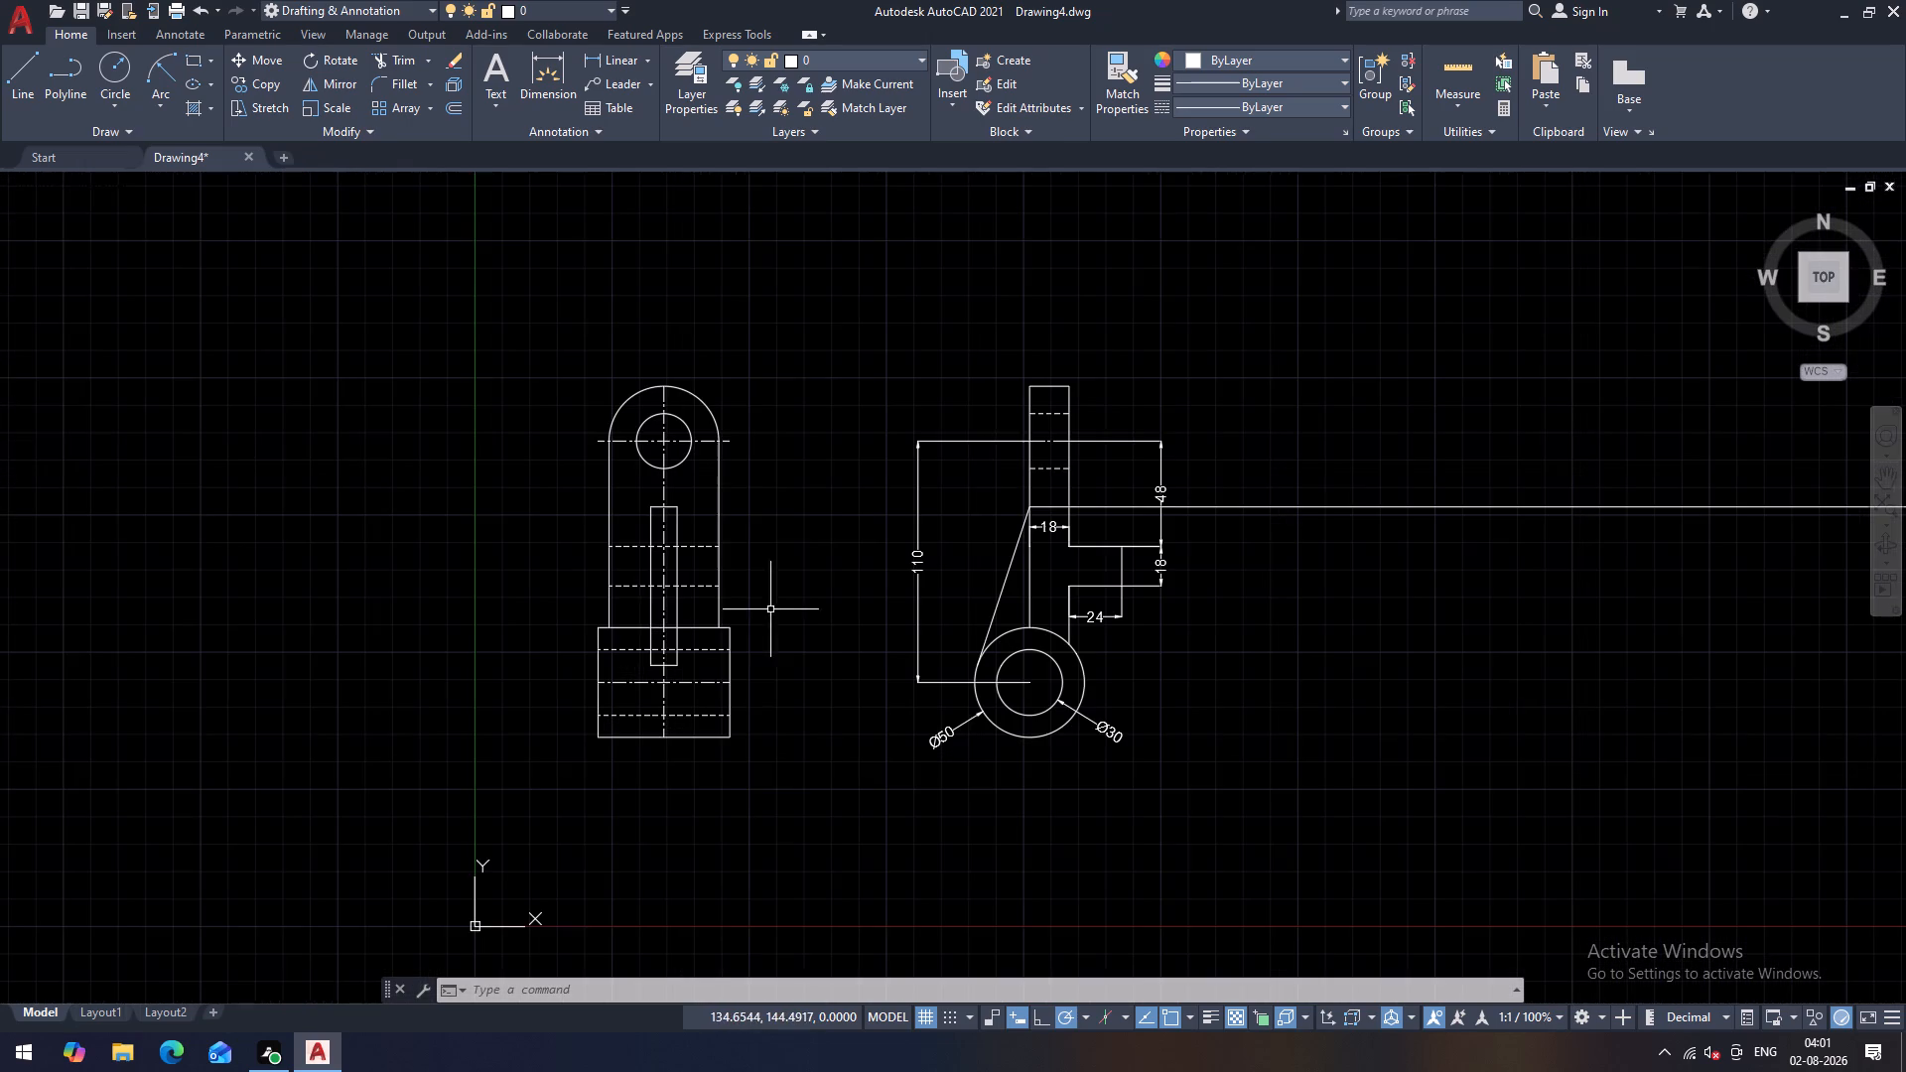
pyautogui.middleClick(759, 606)
pyautogui.click(1264, 506)
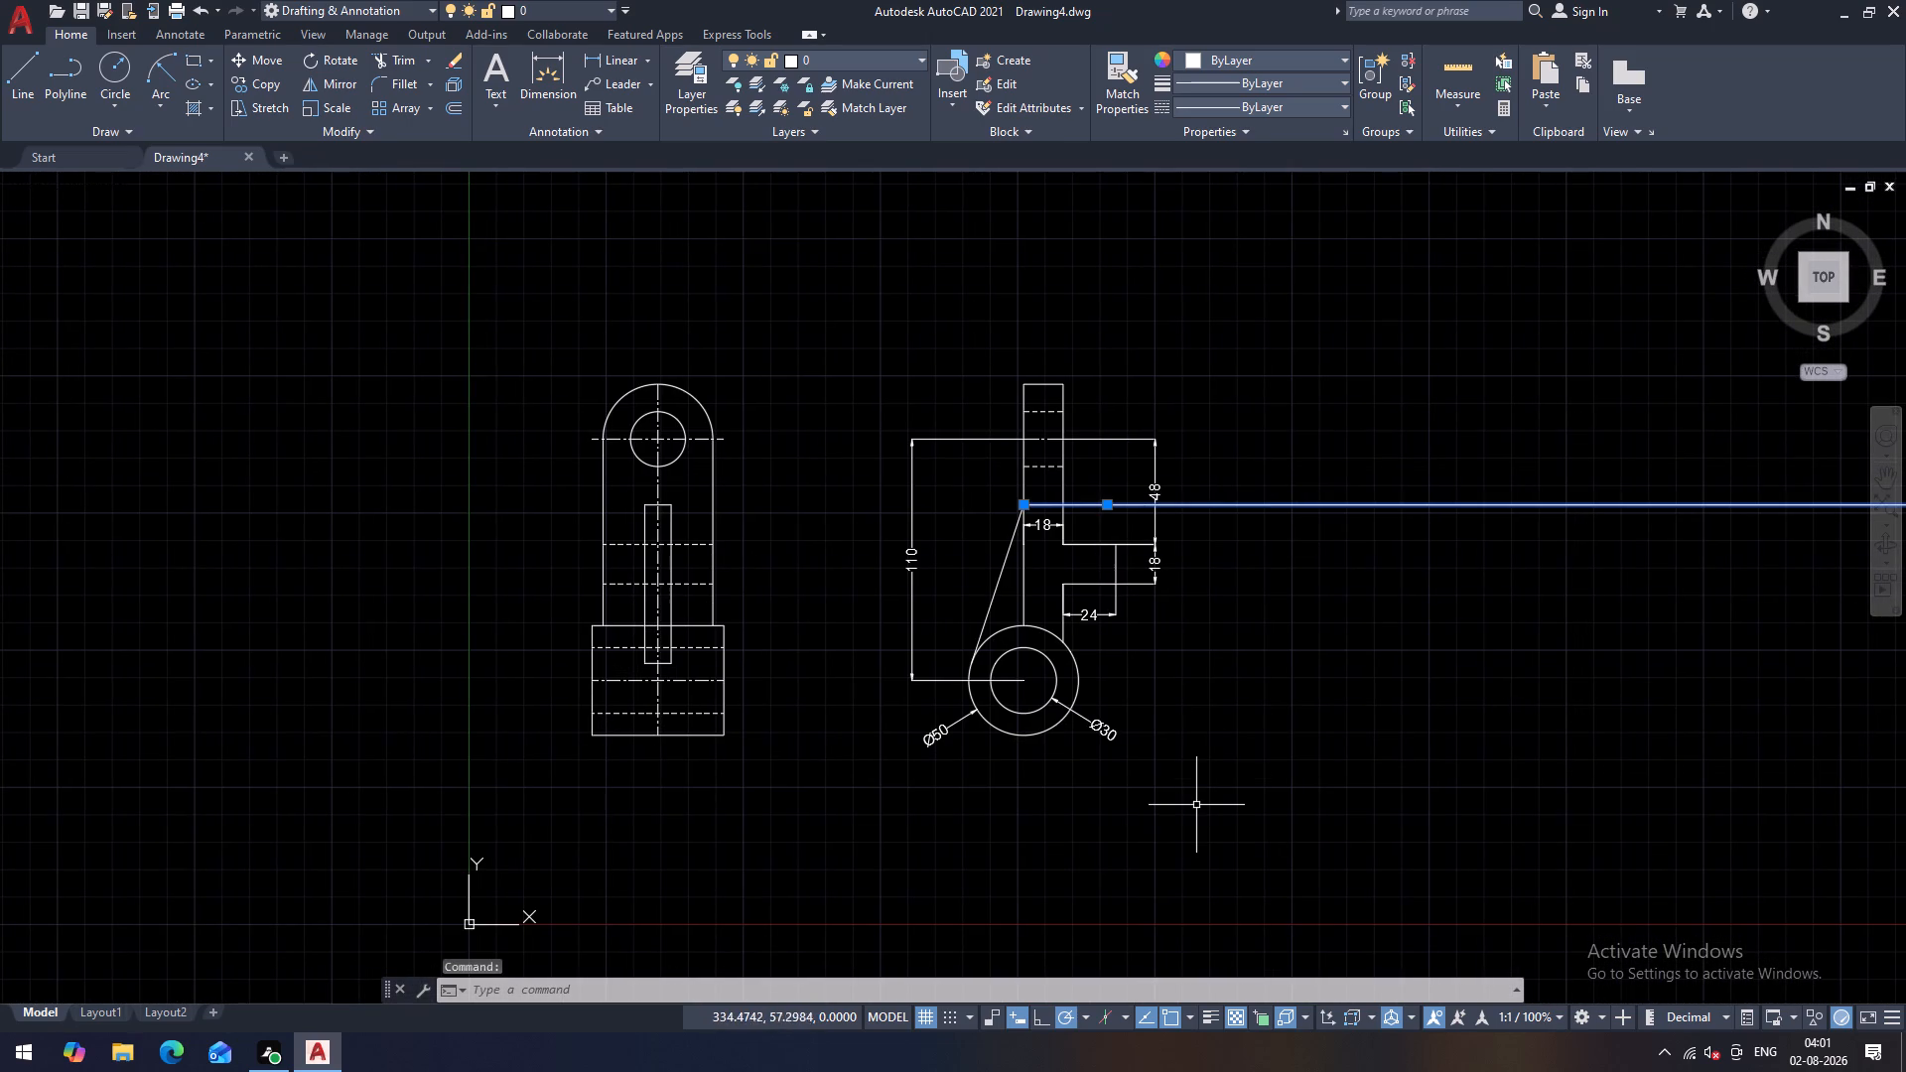
pyautogui.press('Delete')
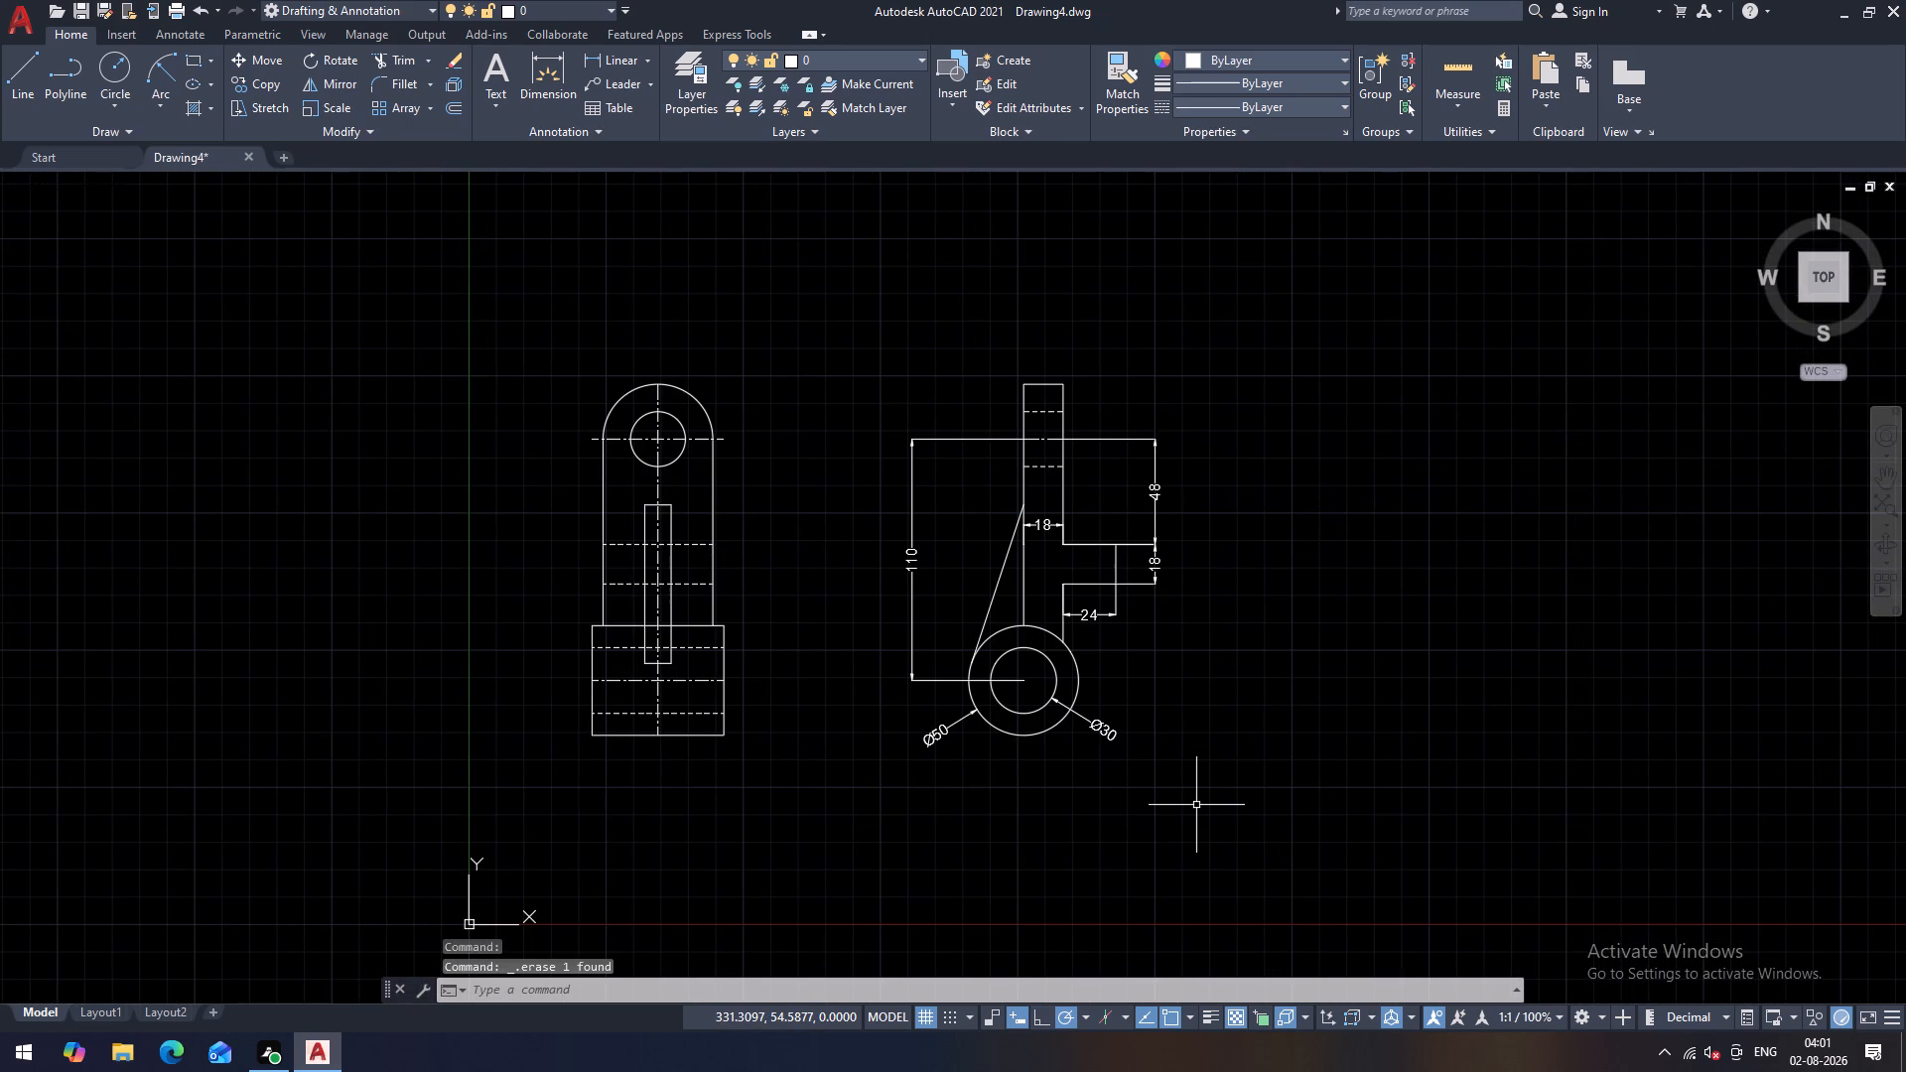
# Add a radius dimension to the rounded top arc of the second view, placed outside the outline.
pyautogui.moveTo(1072, 546); pyautogui.dragTo(1051, 549, button='middle')
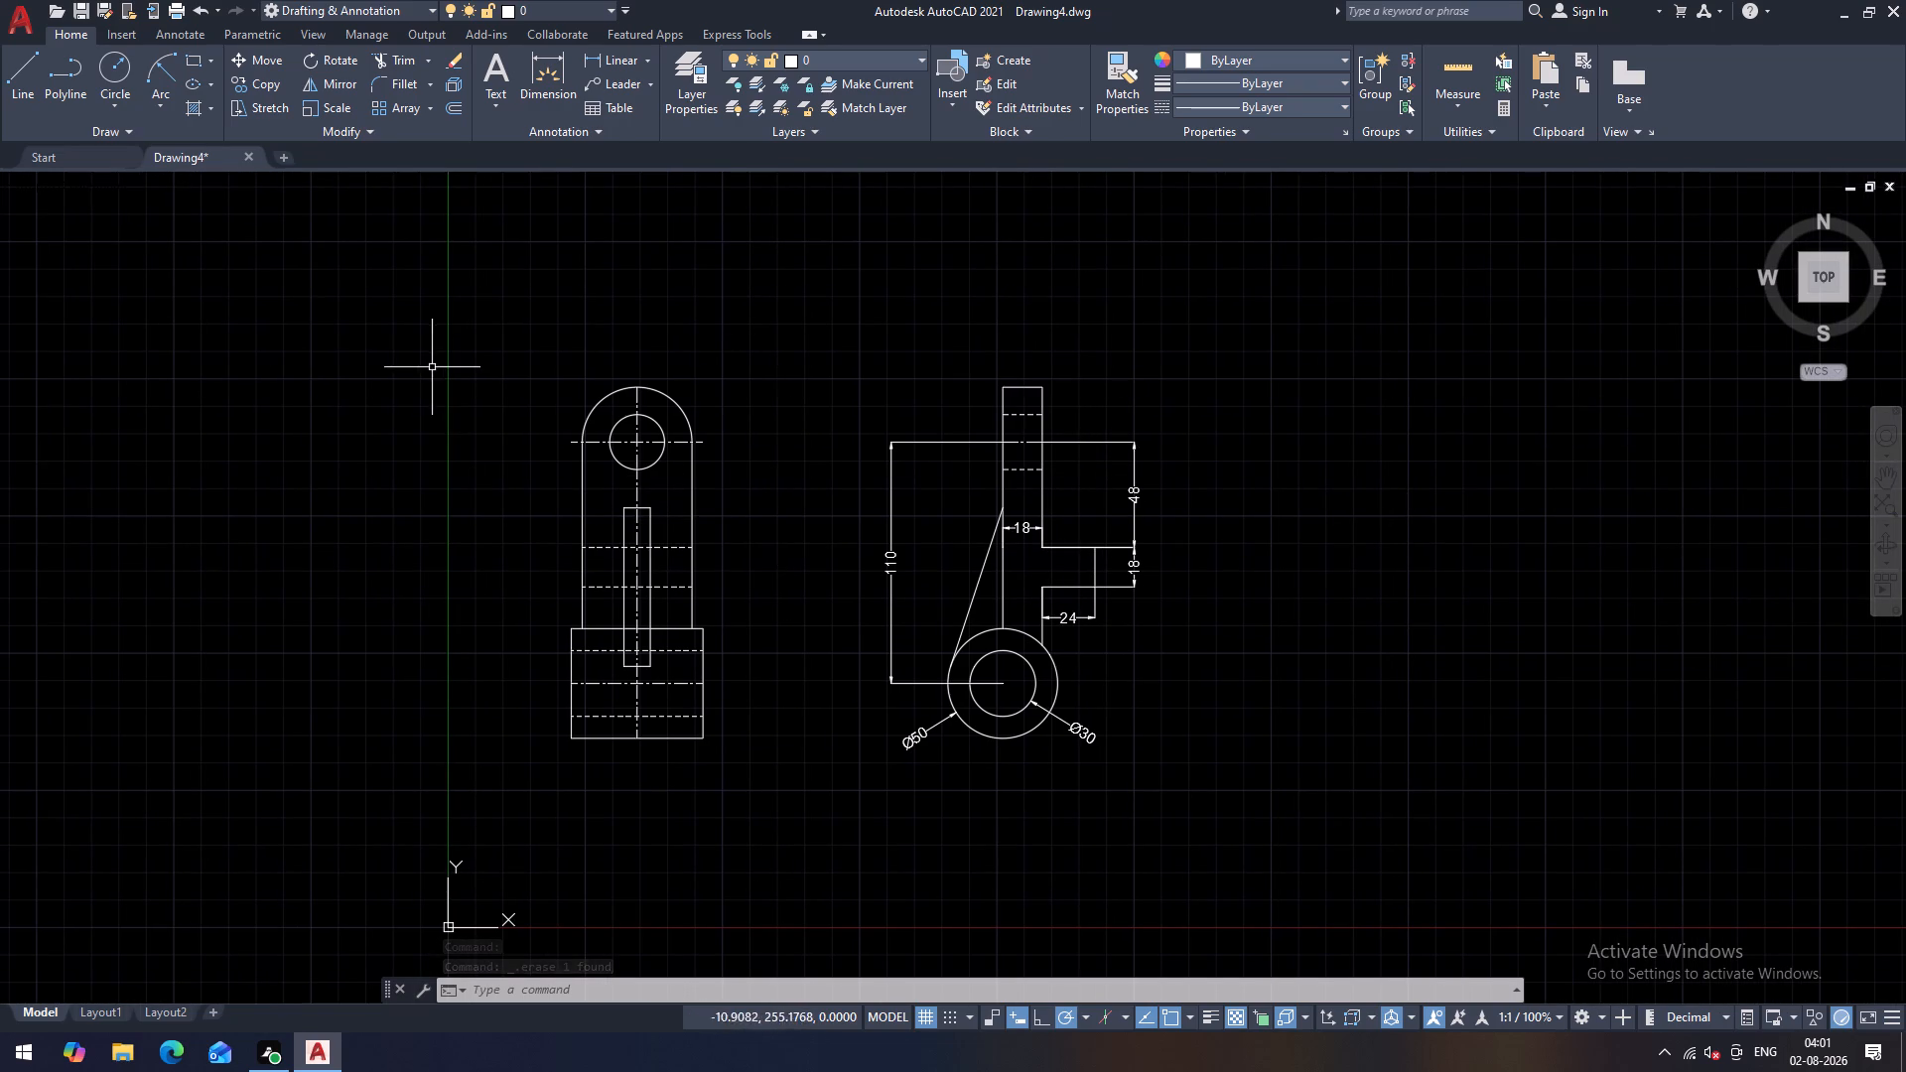
pyautogui.moveTo(444, 441); pyautogui.dragTo(449, 475, button='middle')
pyautogui.scroll(1, 621, 409)
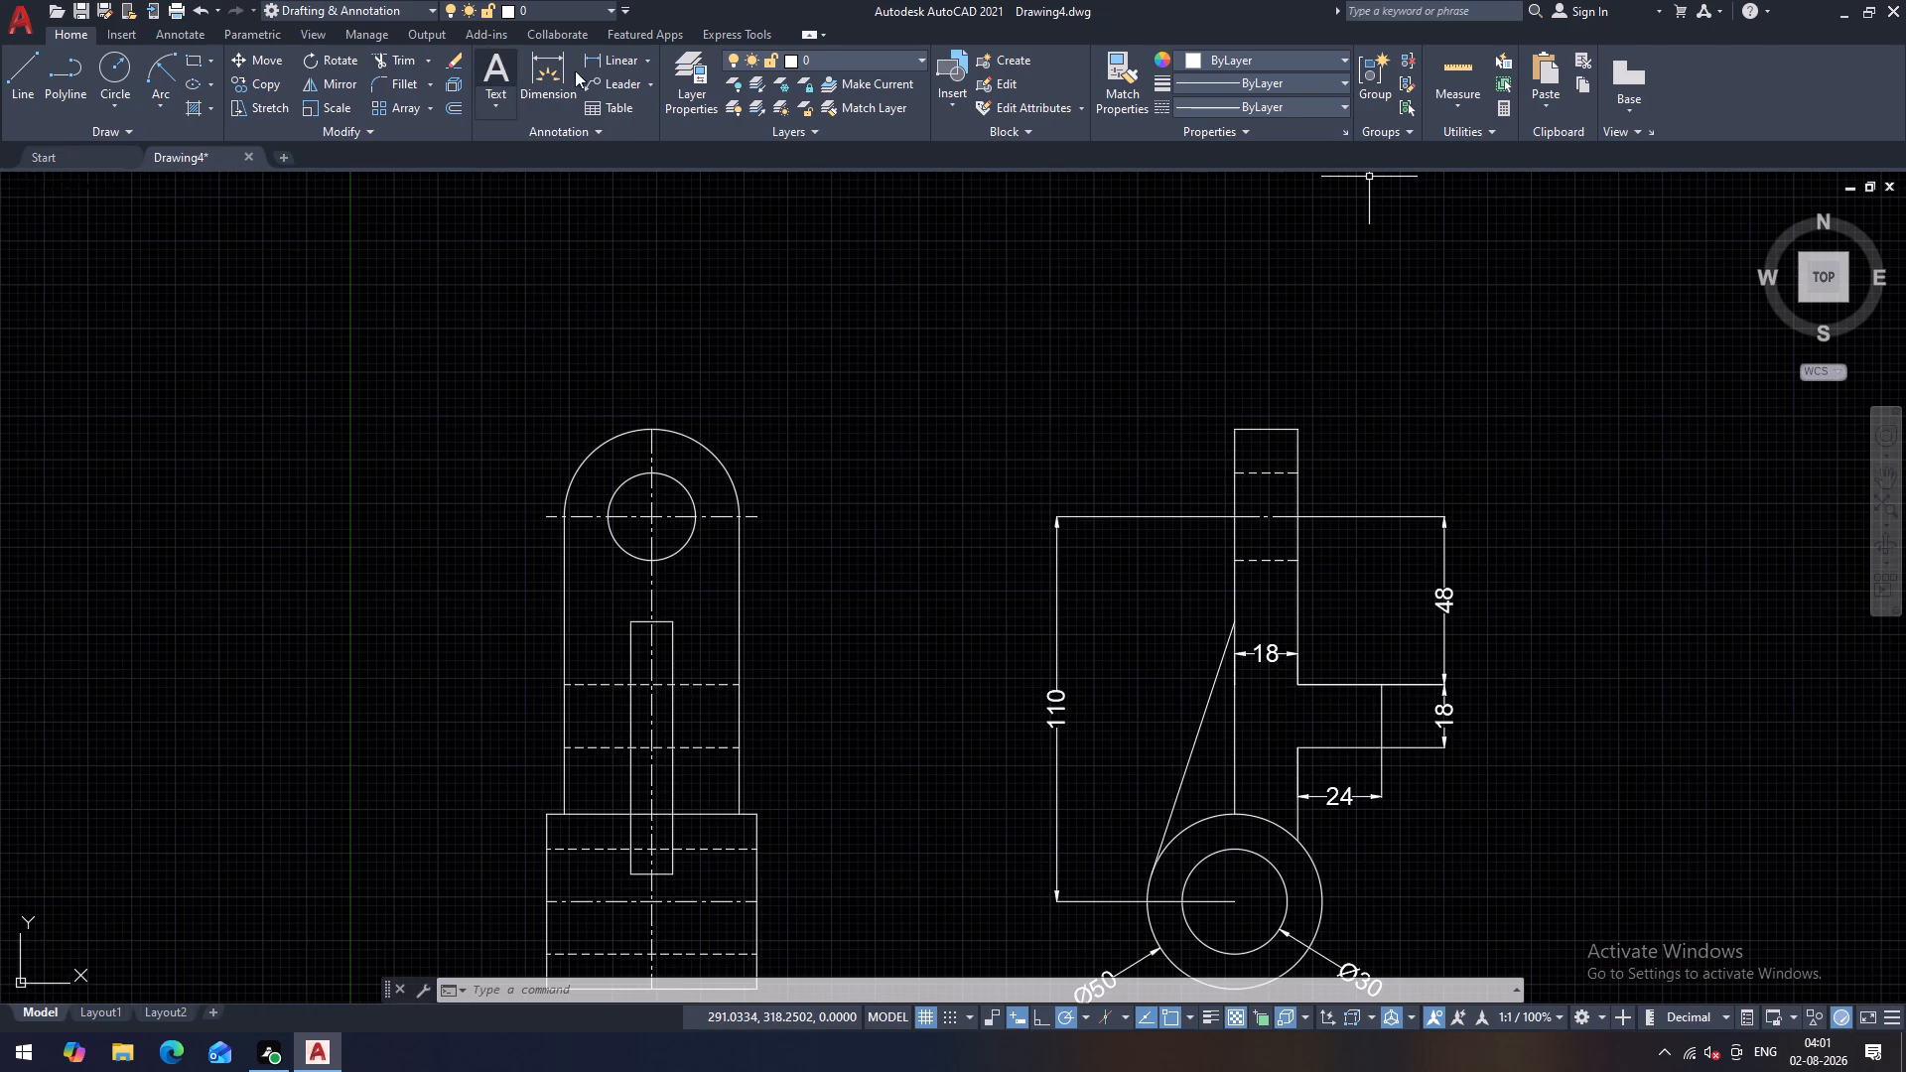
pyautogui.click(561, 70)
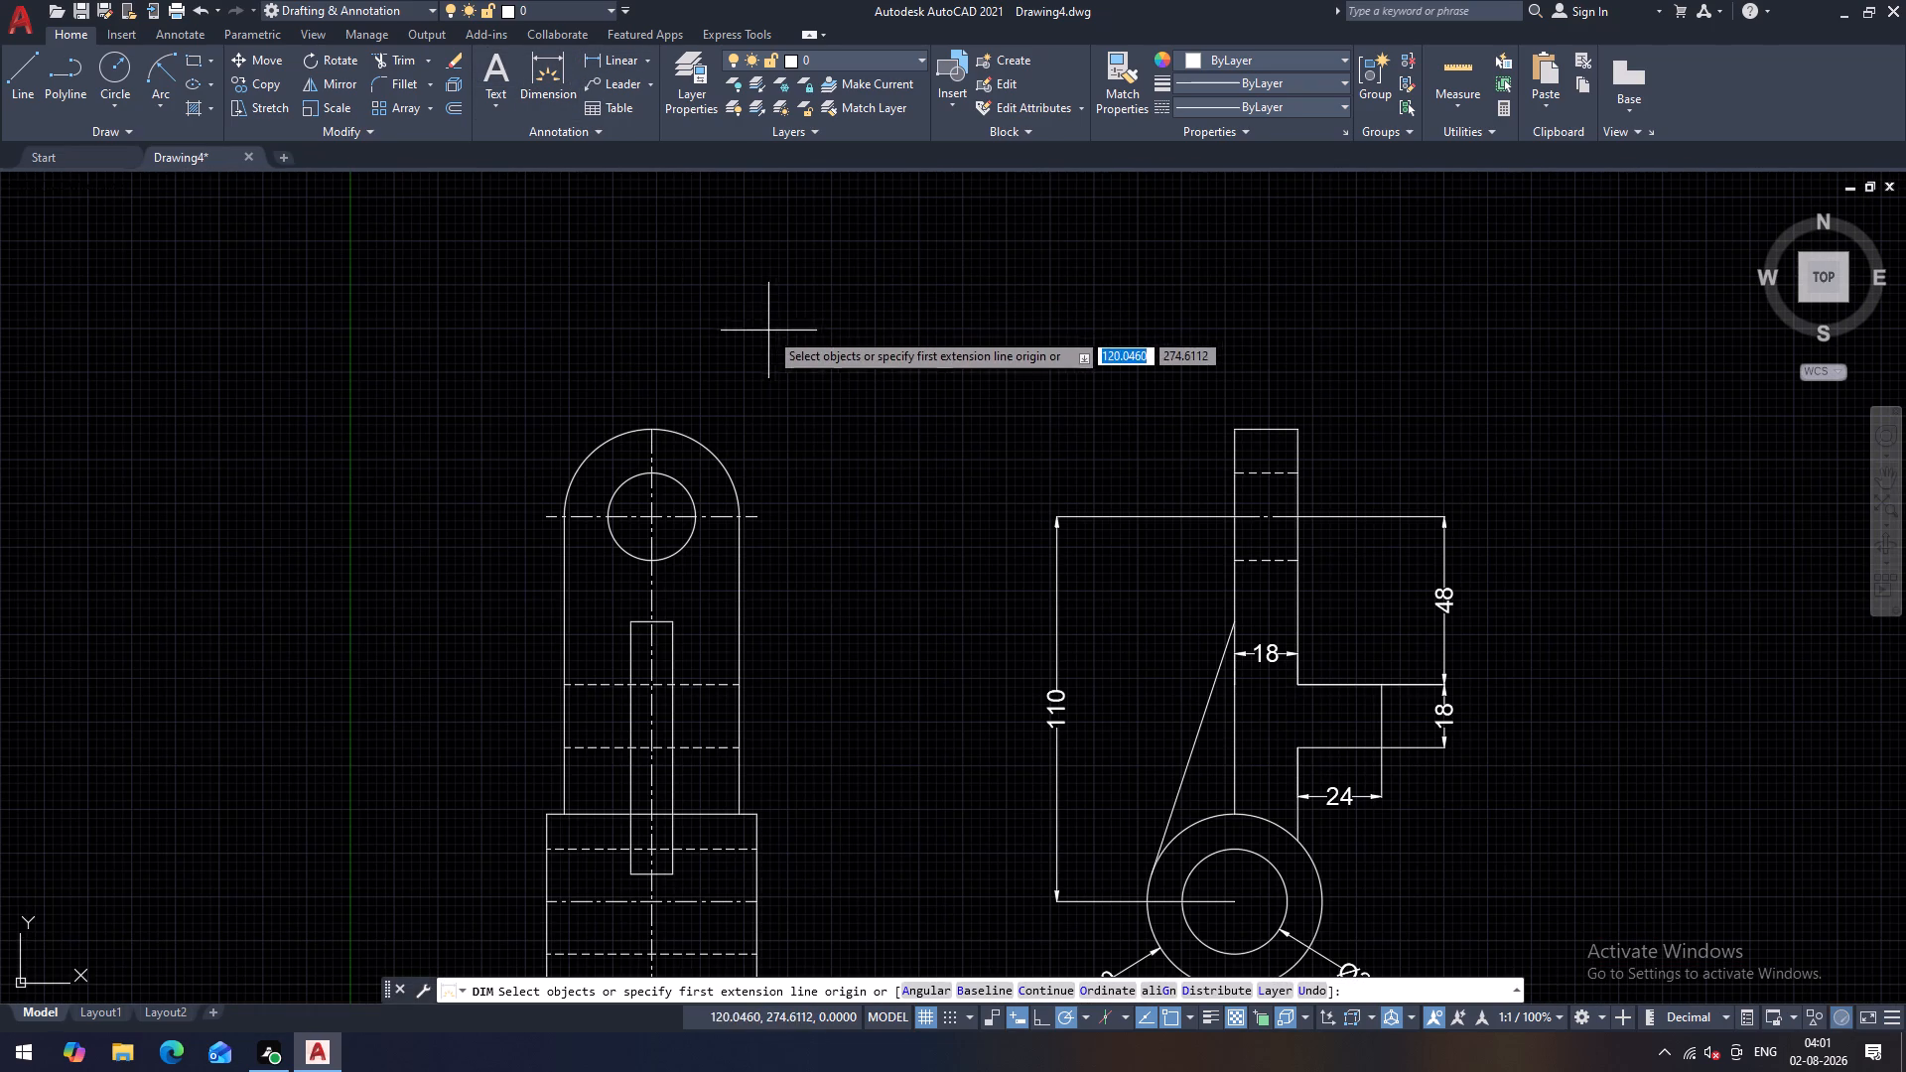
pyautogui.scroll(2, 705, 415)
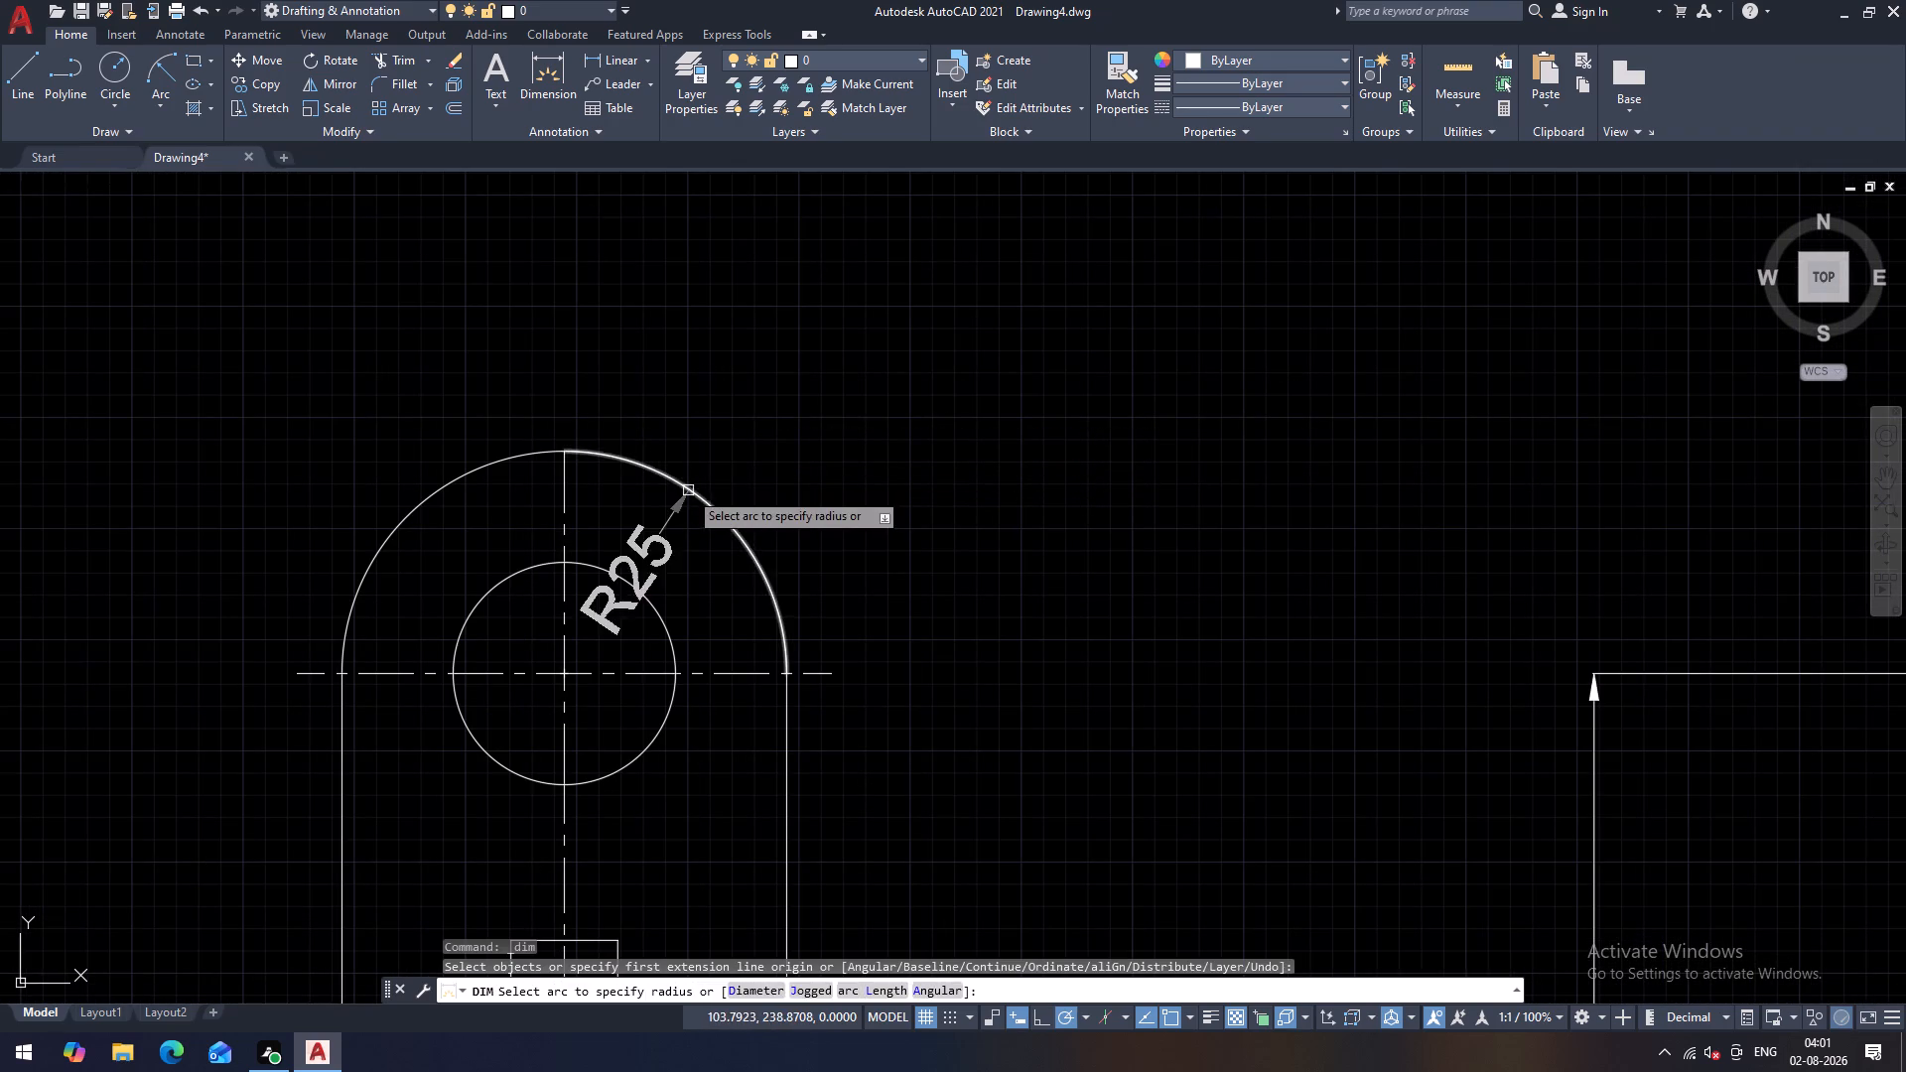
pyautogui.click(688, 490)
pyautogui.click(823, 328)
# Add a diameter dimension to the upper hole of the second view, with its text outside the rounded top.
pyautogui.scroll(-2, 824, 403)
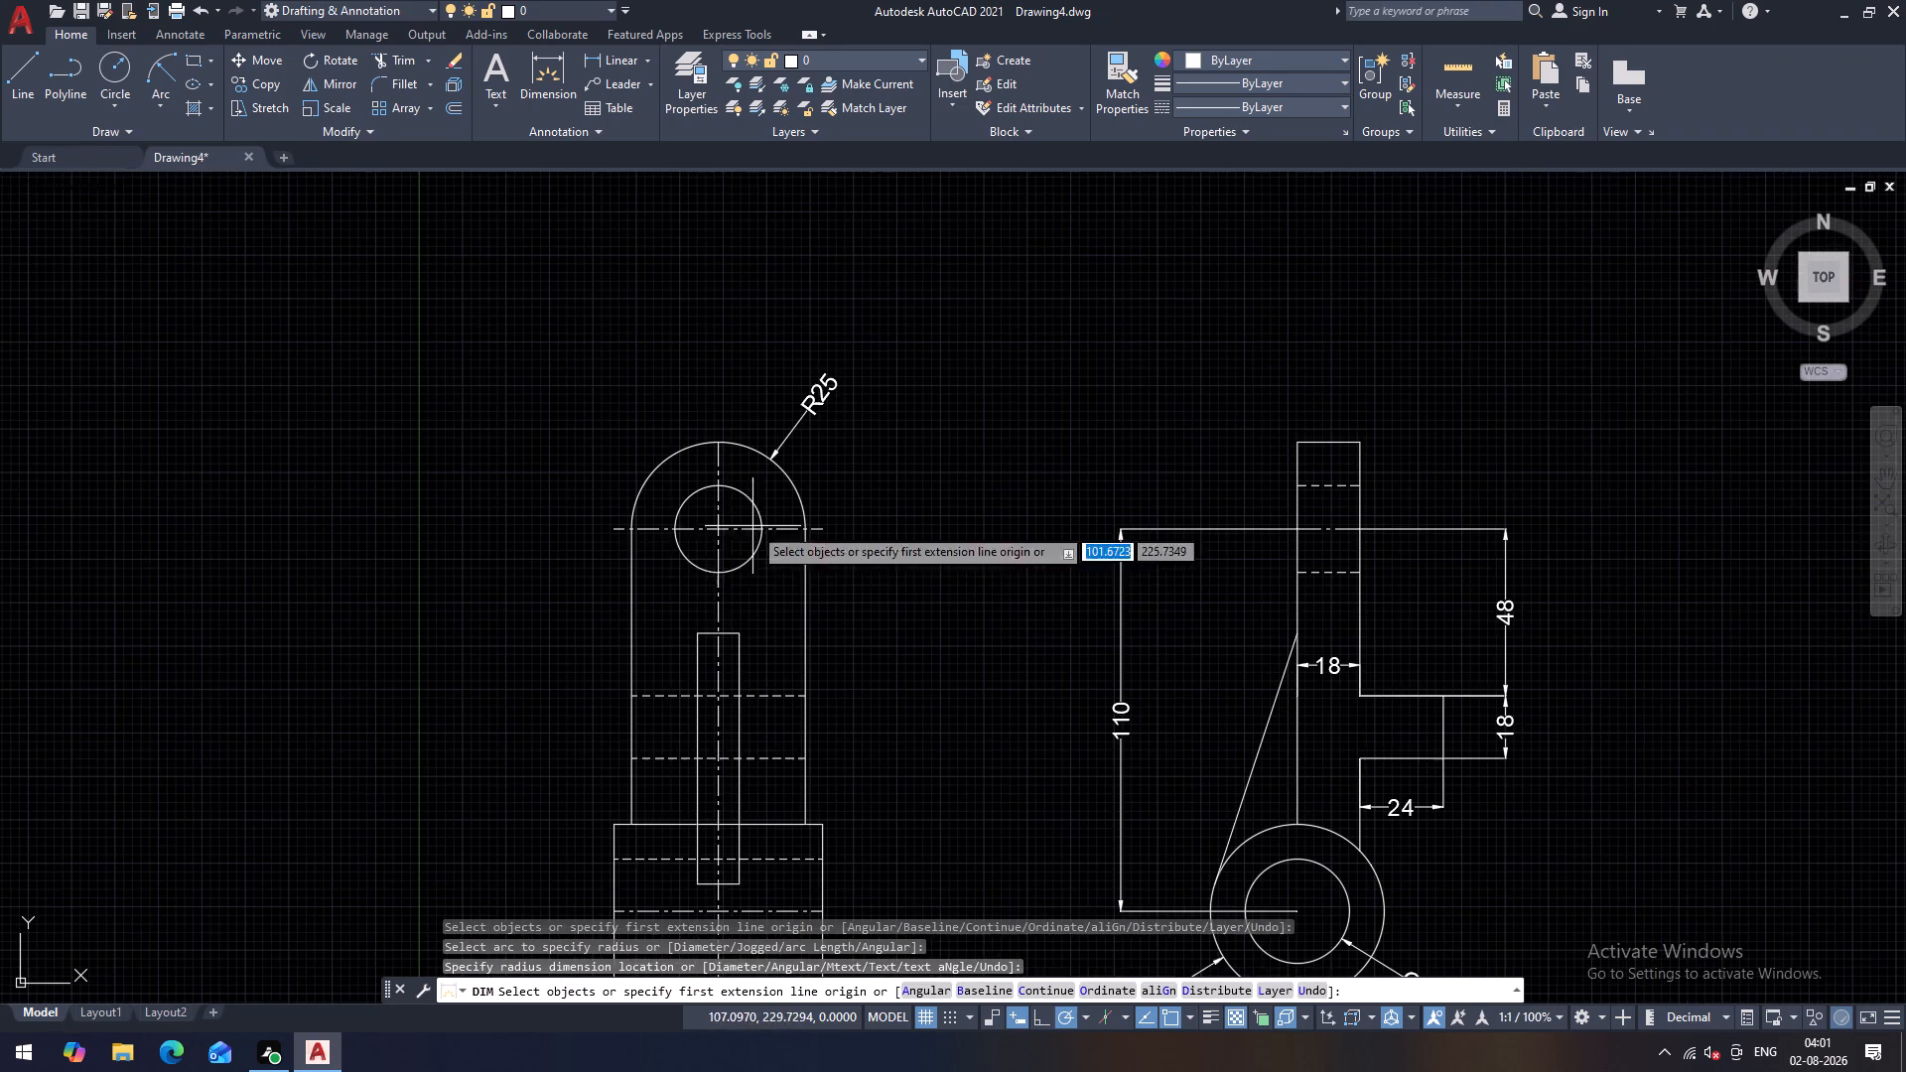
pyautogui.scroll(2, 670, 552)
pyautogui.click(689, 437)
pyautogui.scroll(-2, 558, 393)
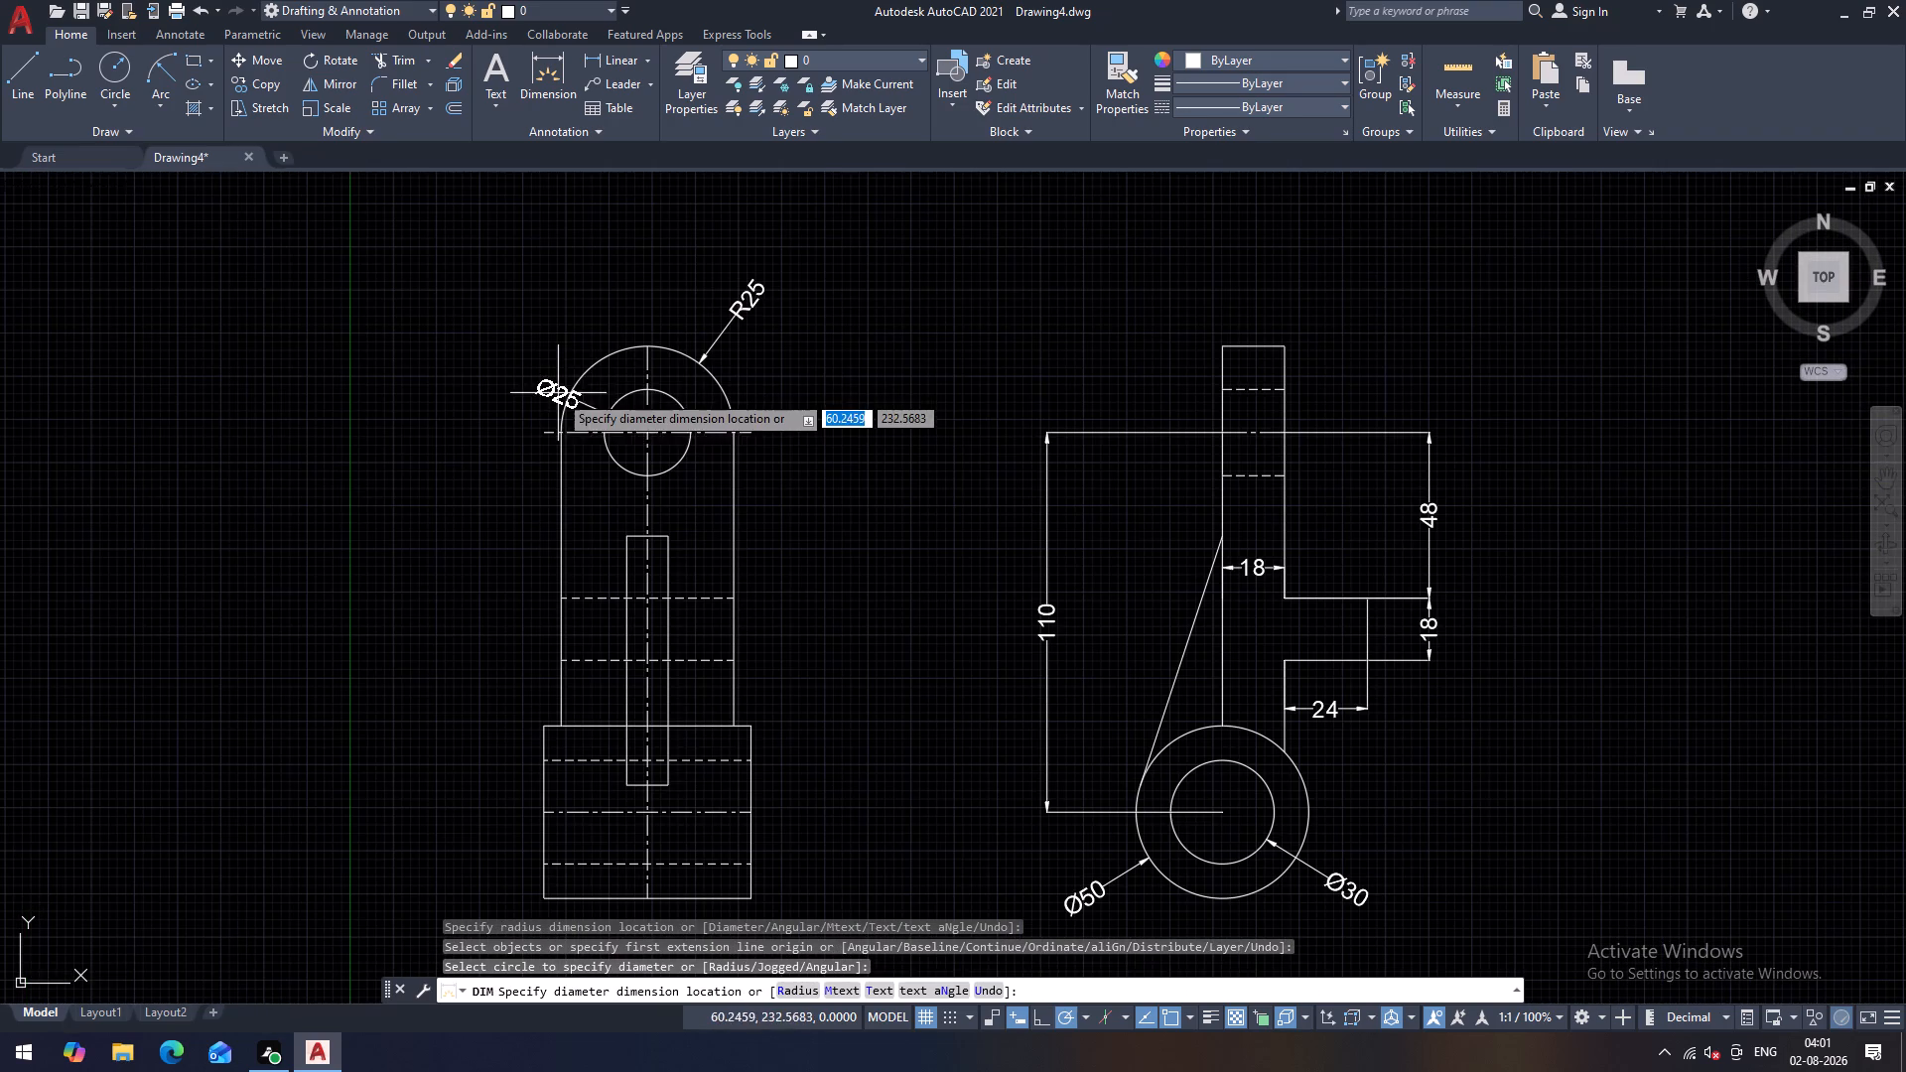
pyautogui.click(550, 308)
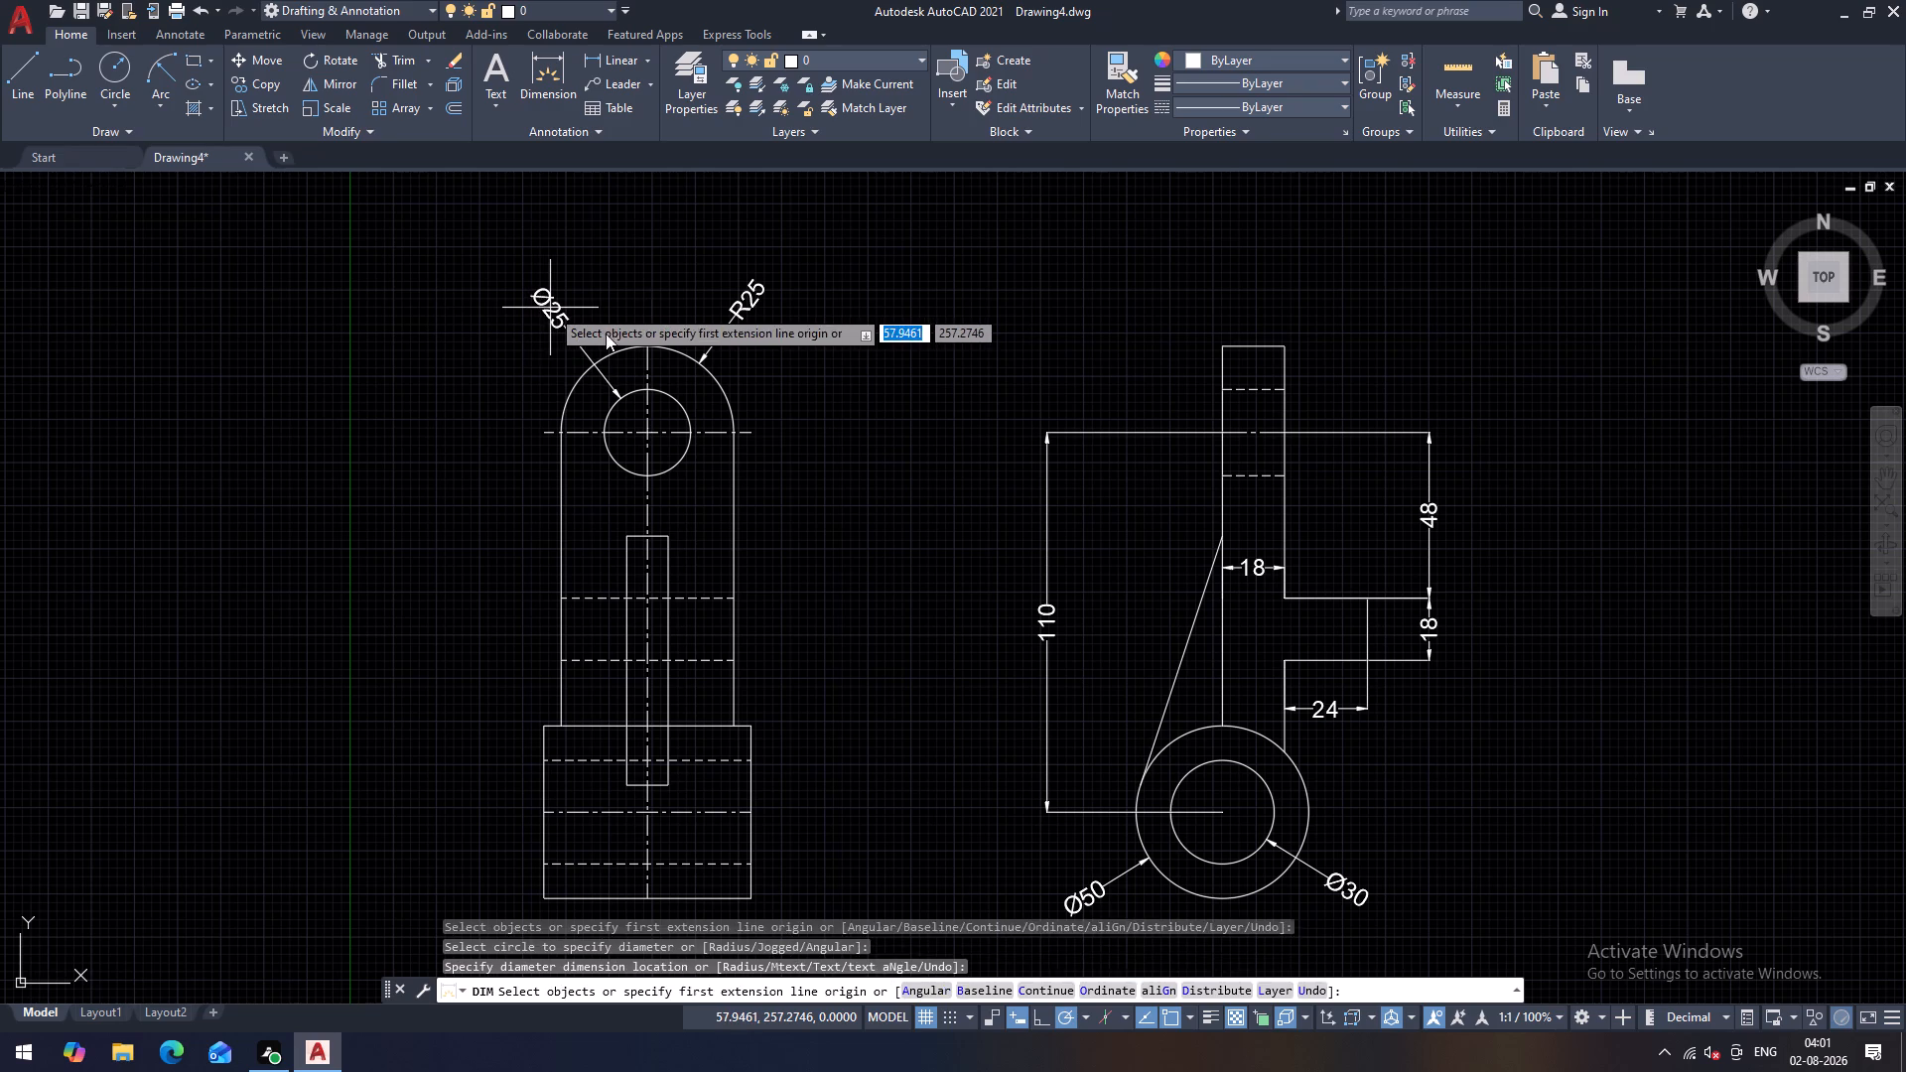
# Dimension the vertical distance from the upper hole's centre to the rib's top edge, beside the second view.
pyautogui.scroll(-1, 675, 355)
pyautogui.moveTo(689, 526); pyautogui.dragTo(714, 494, button='middle')
pyautogui.scroll(1, 655, 374)
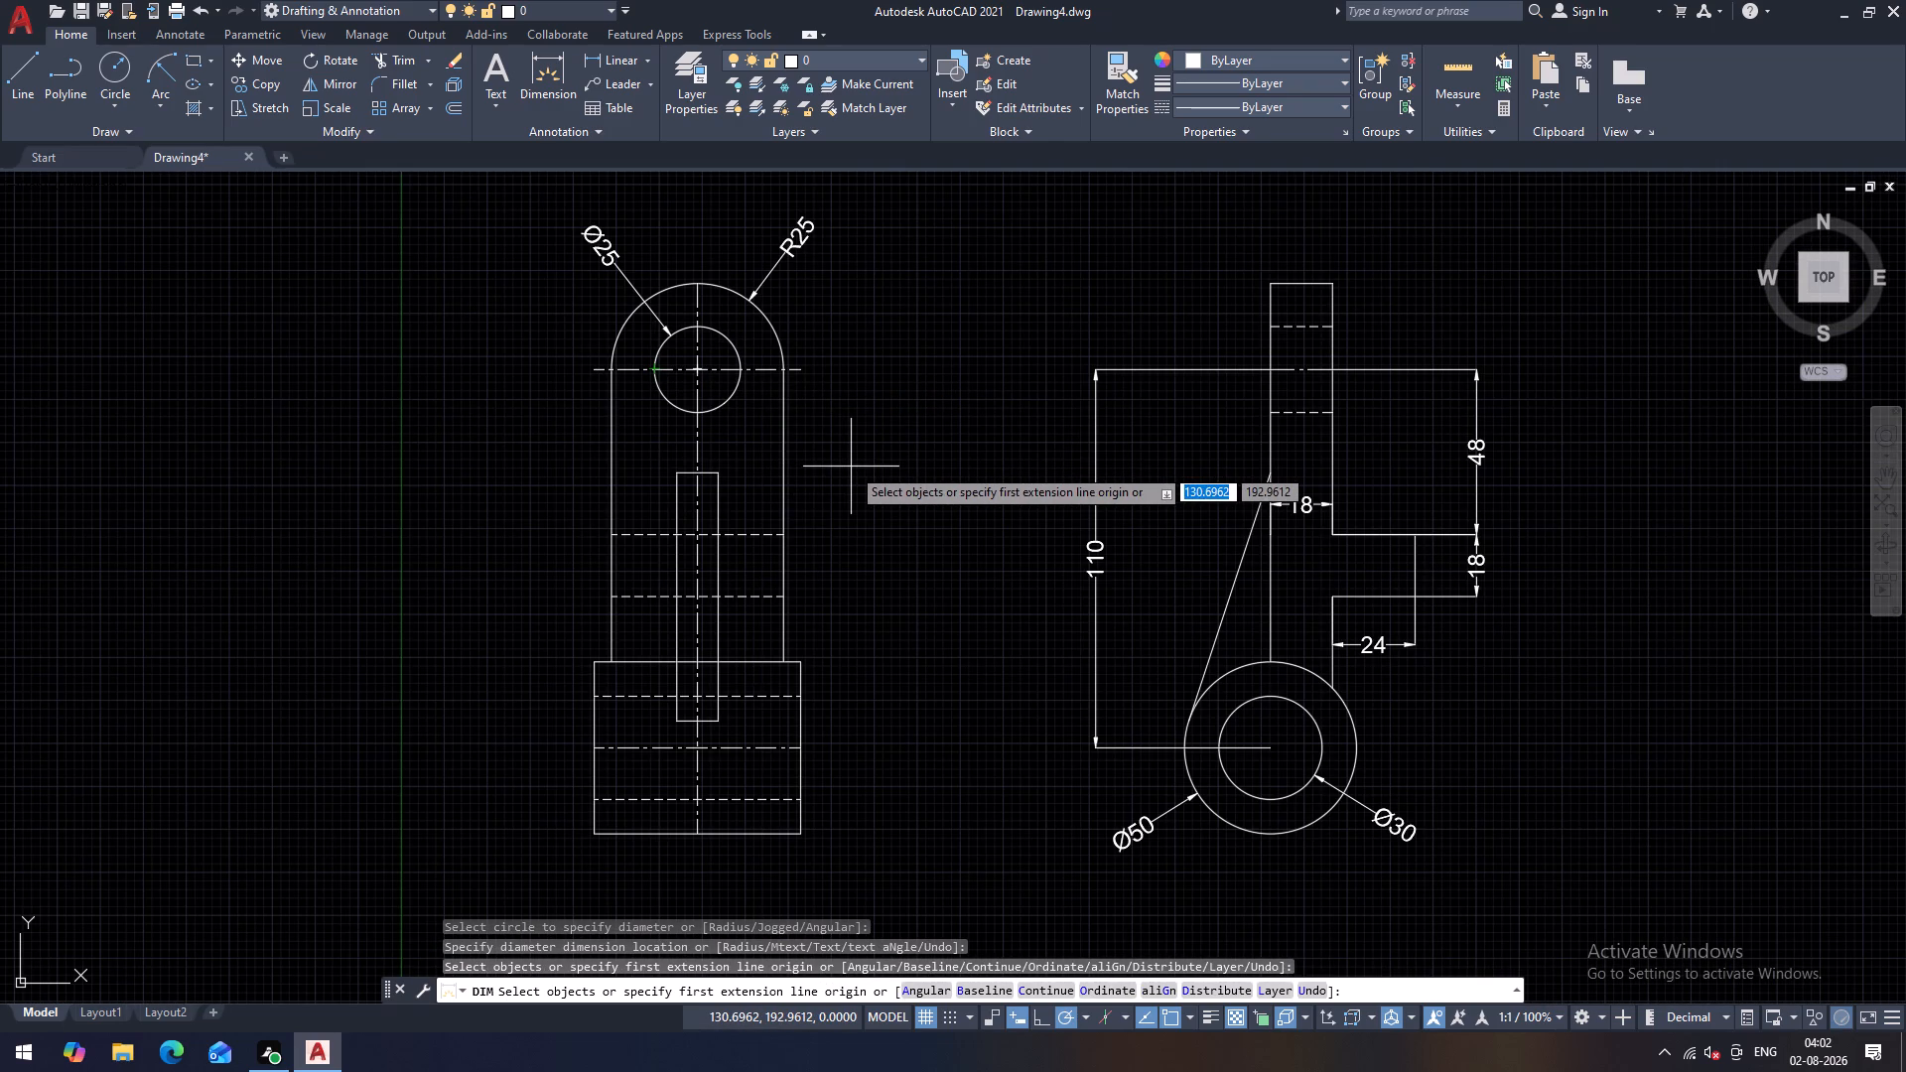
pyautogui.click(698, 367)
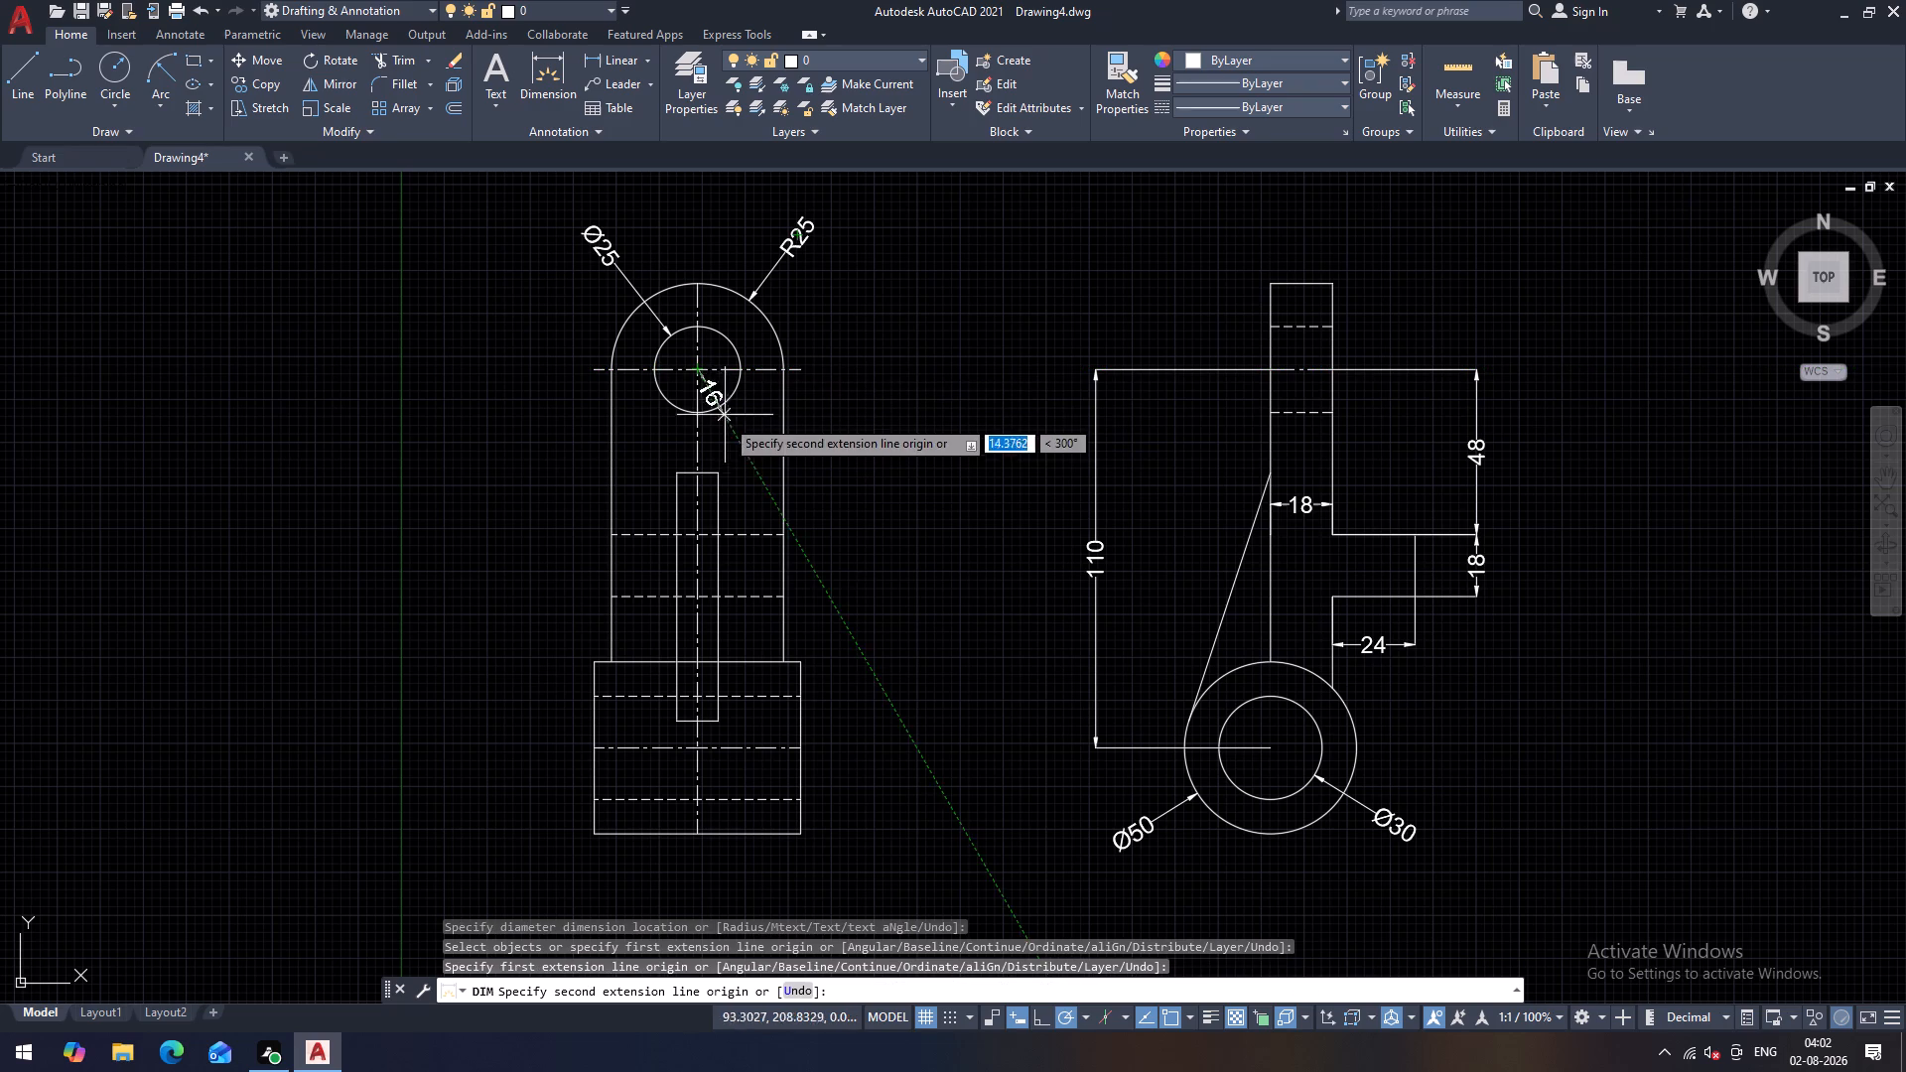
pyautogui.click(694, 475)
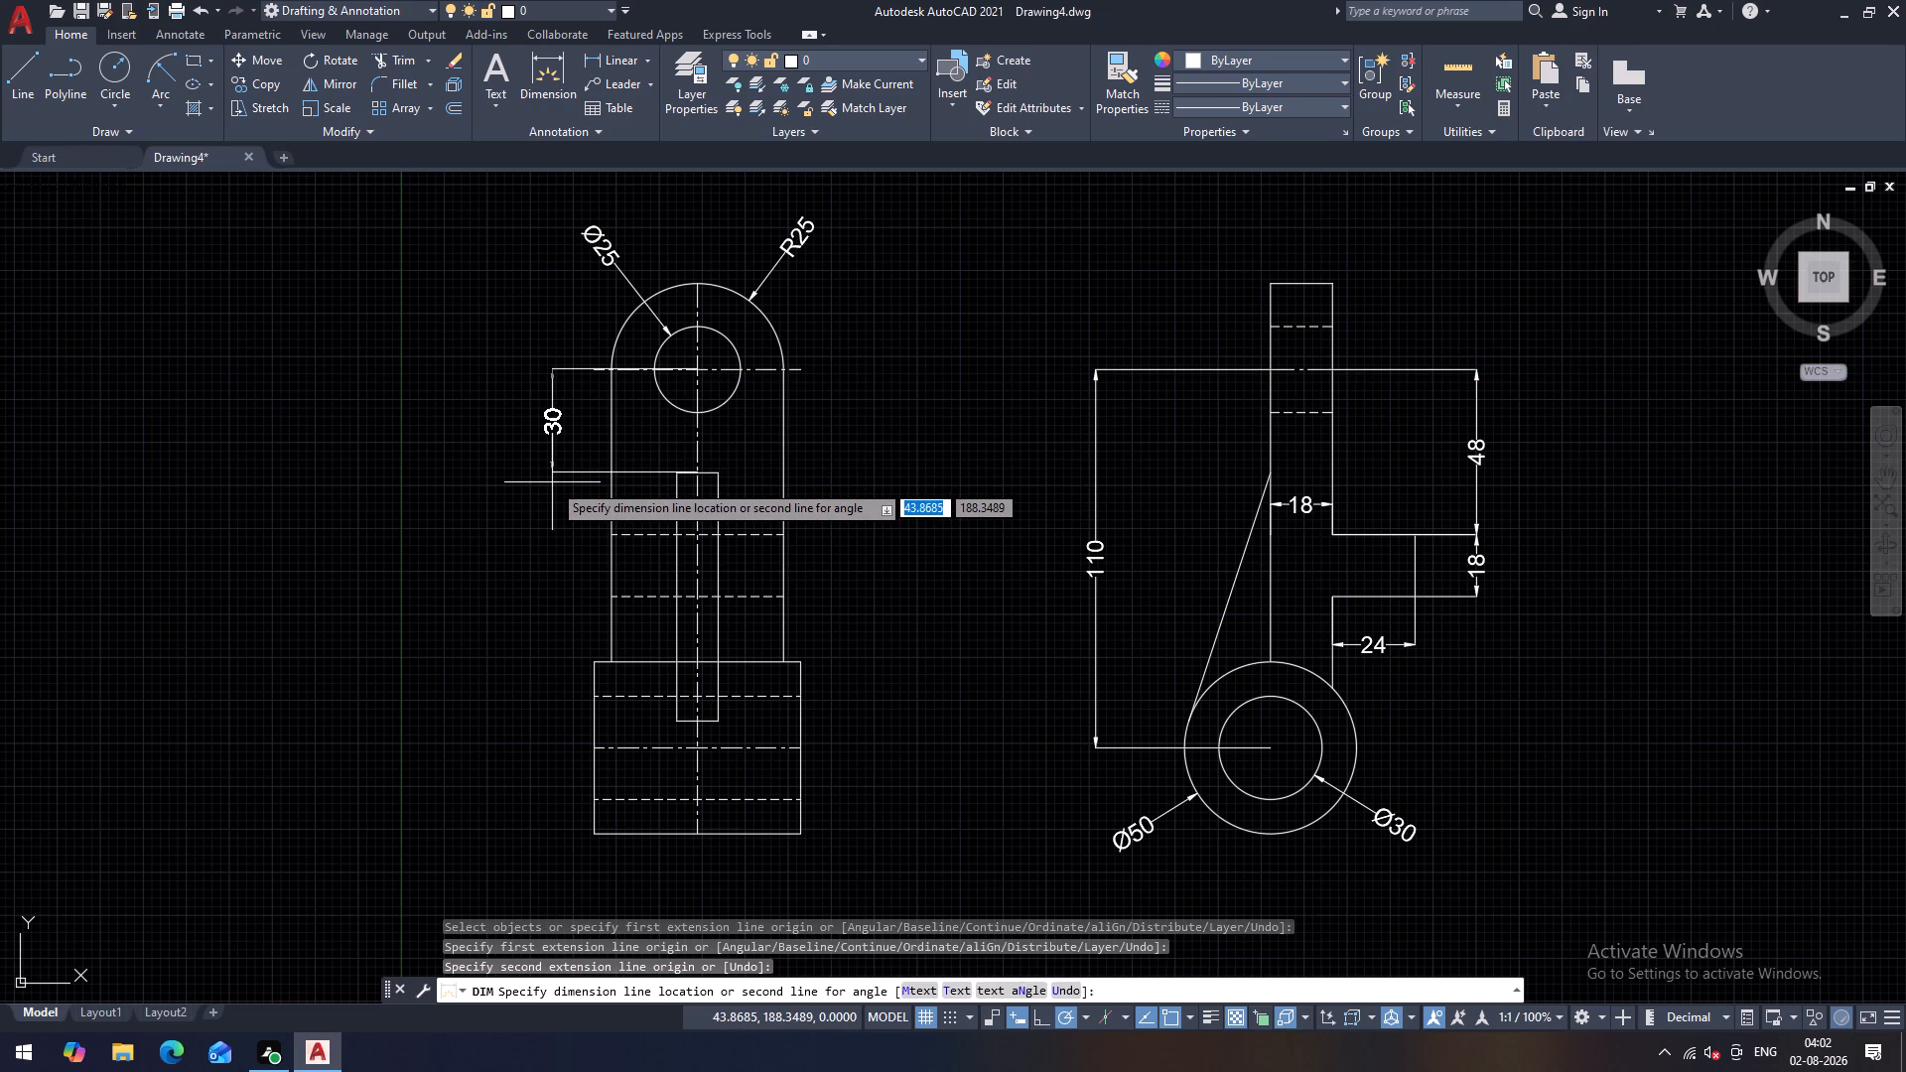
pyautogui.click(537, 482)
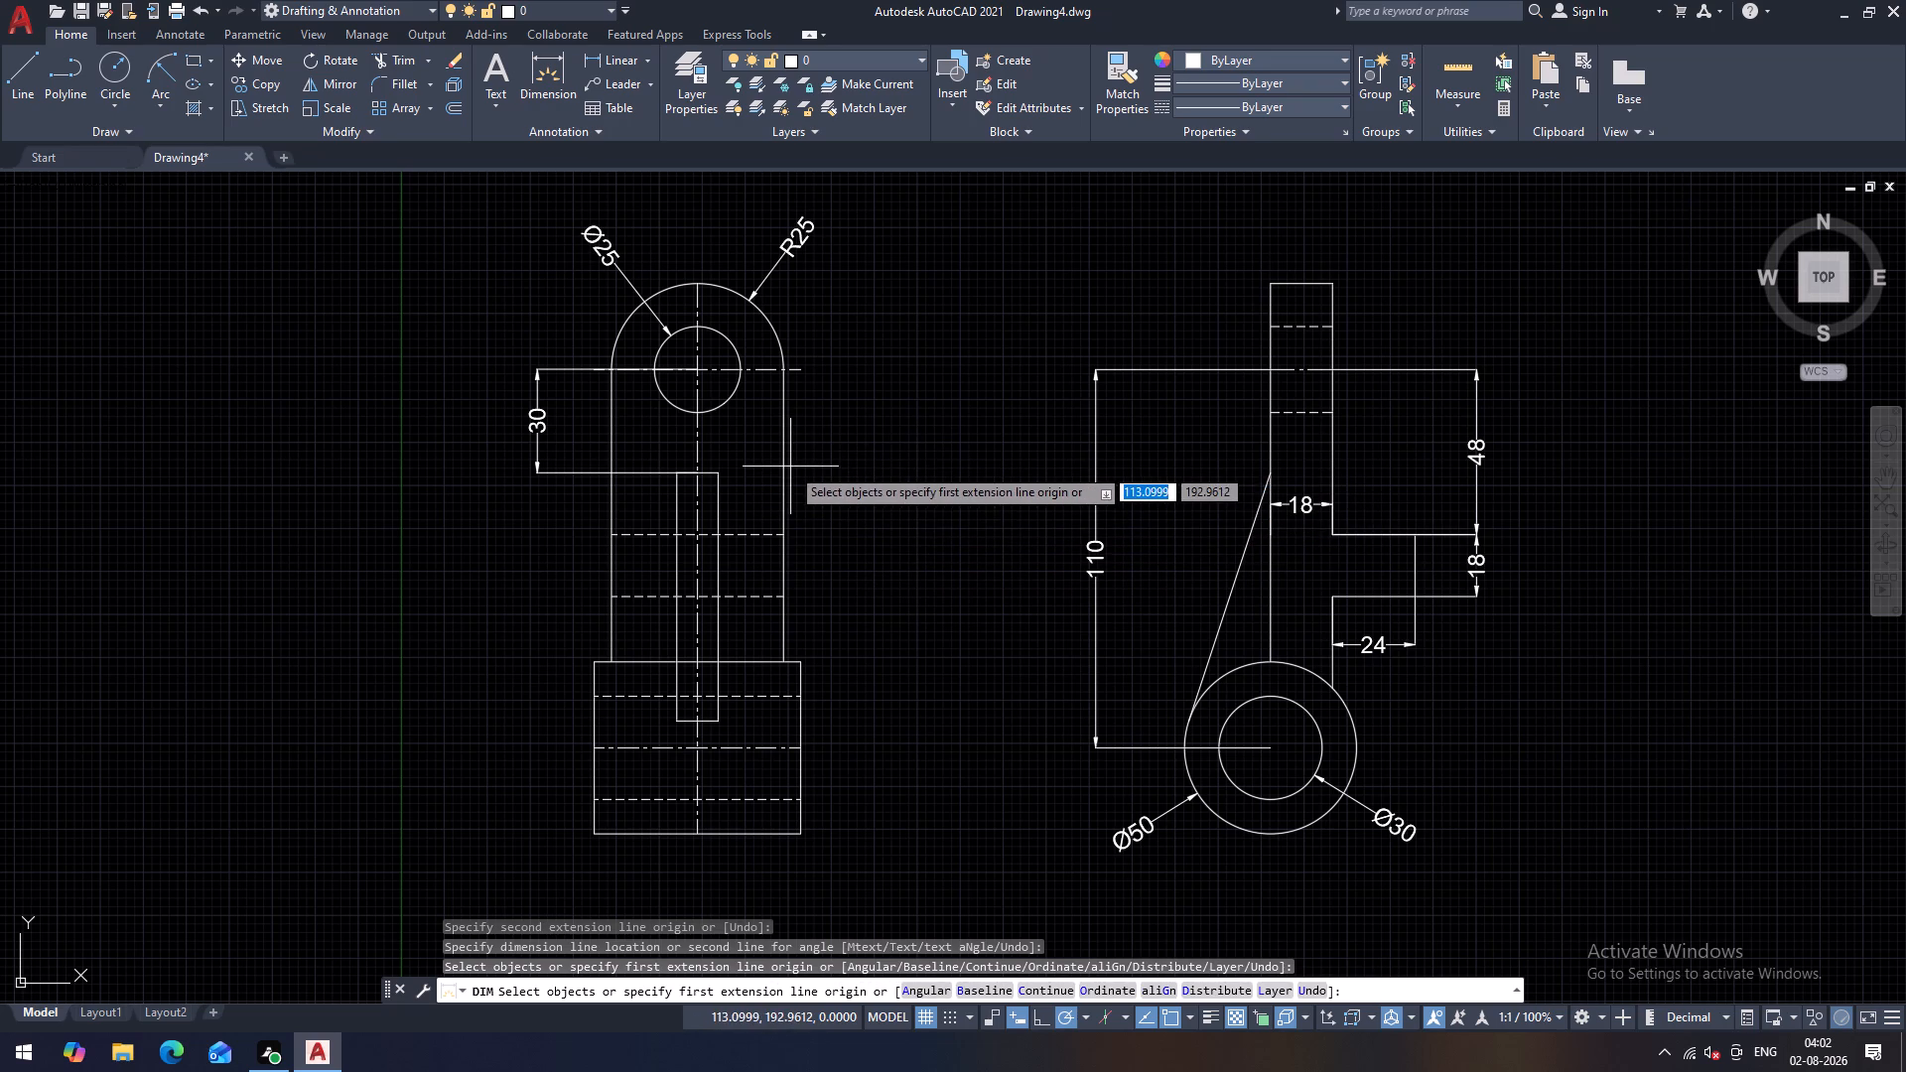
# Dimension the rib's width in the second view, placed just above the rib's top edge.
pyautogui.scroll(1, 790, 467)
pyautogui.click(602, 474)
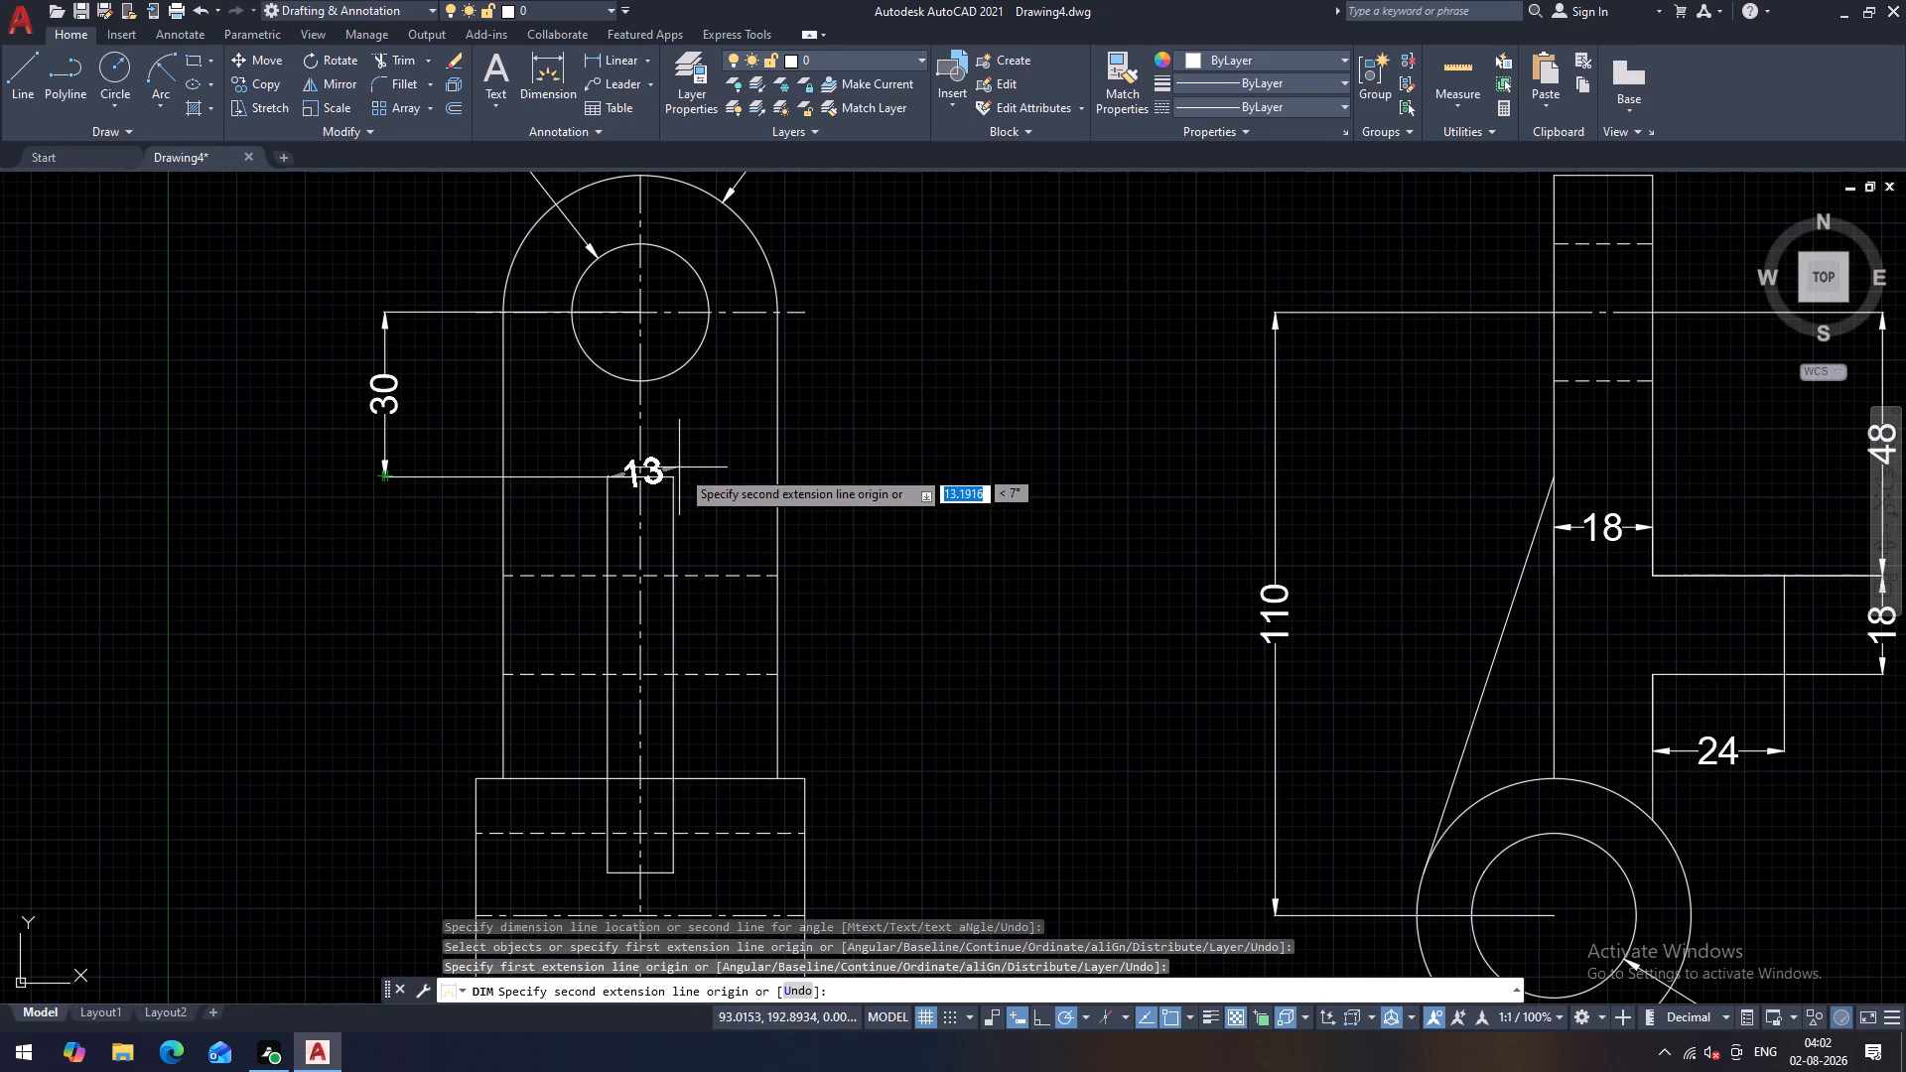
pyautogui.click(674, 476)
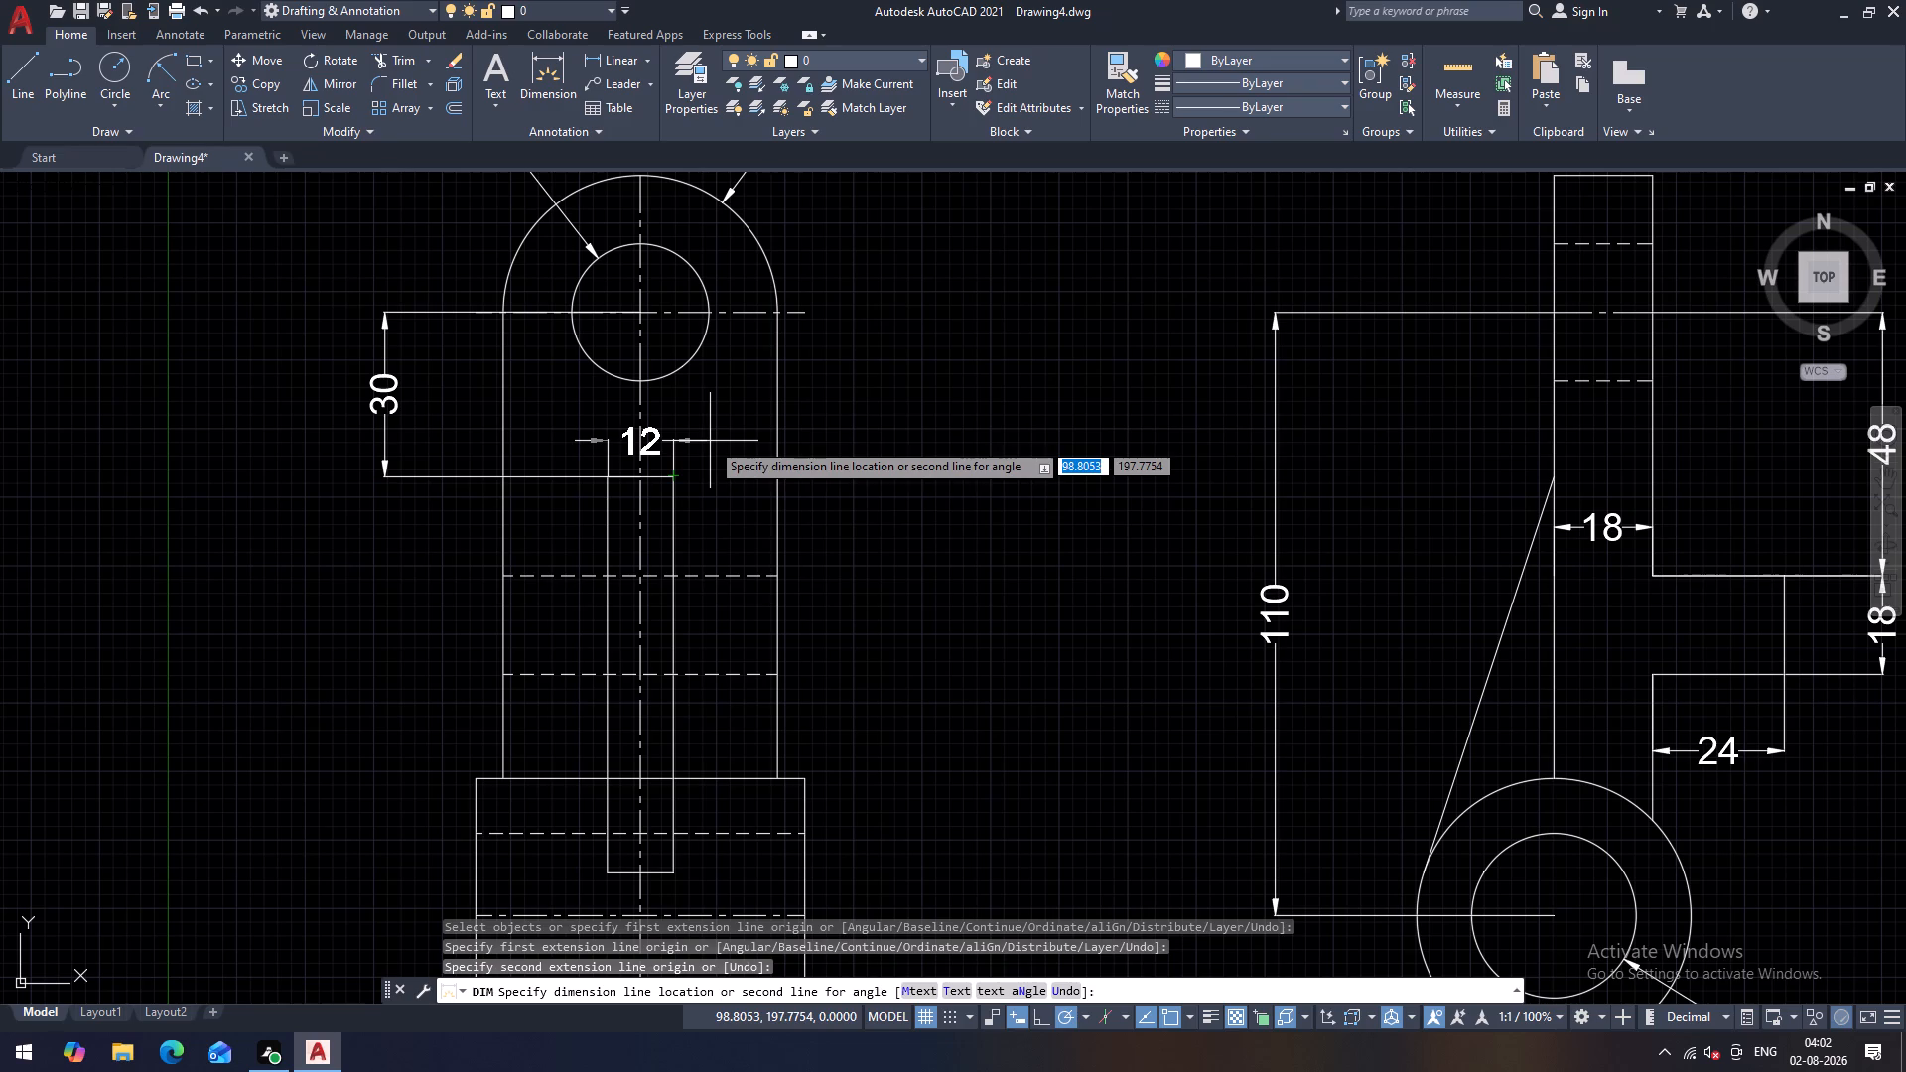
pyautogui.click(710, 441)
# Dimension the overall width of the second view's base, placed below its bottom edge.
pyautogui.scroll(-1, 752, 399)
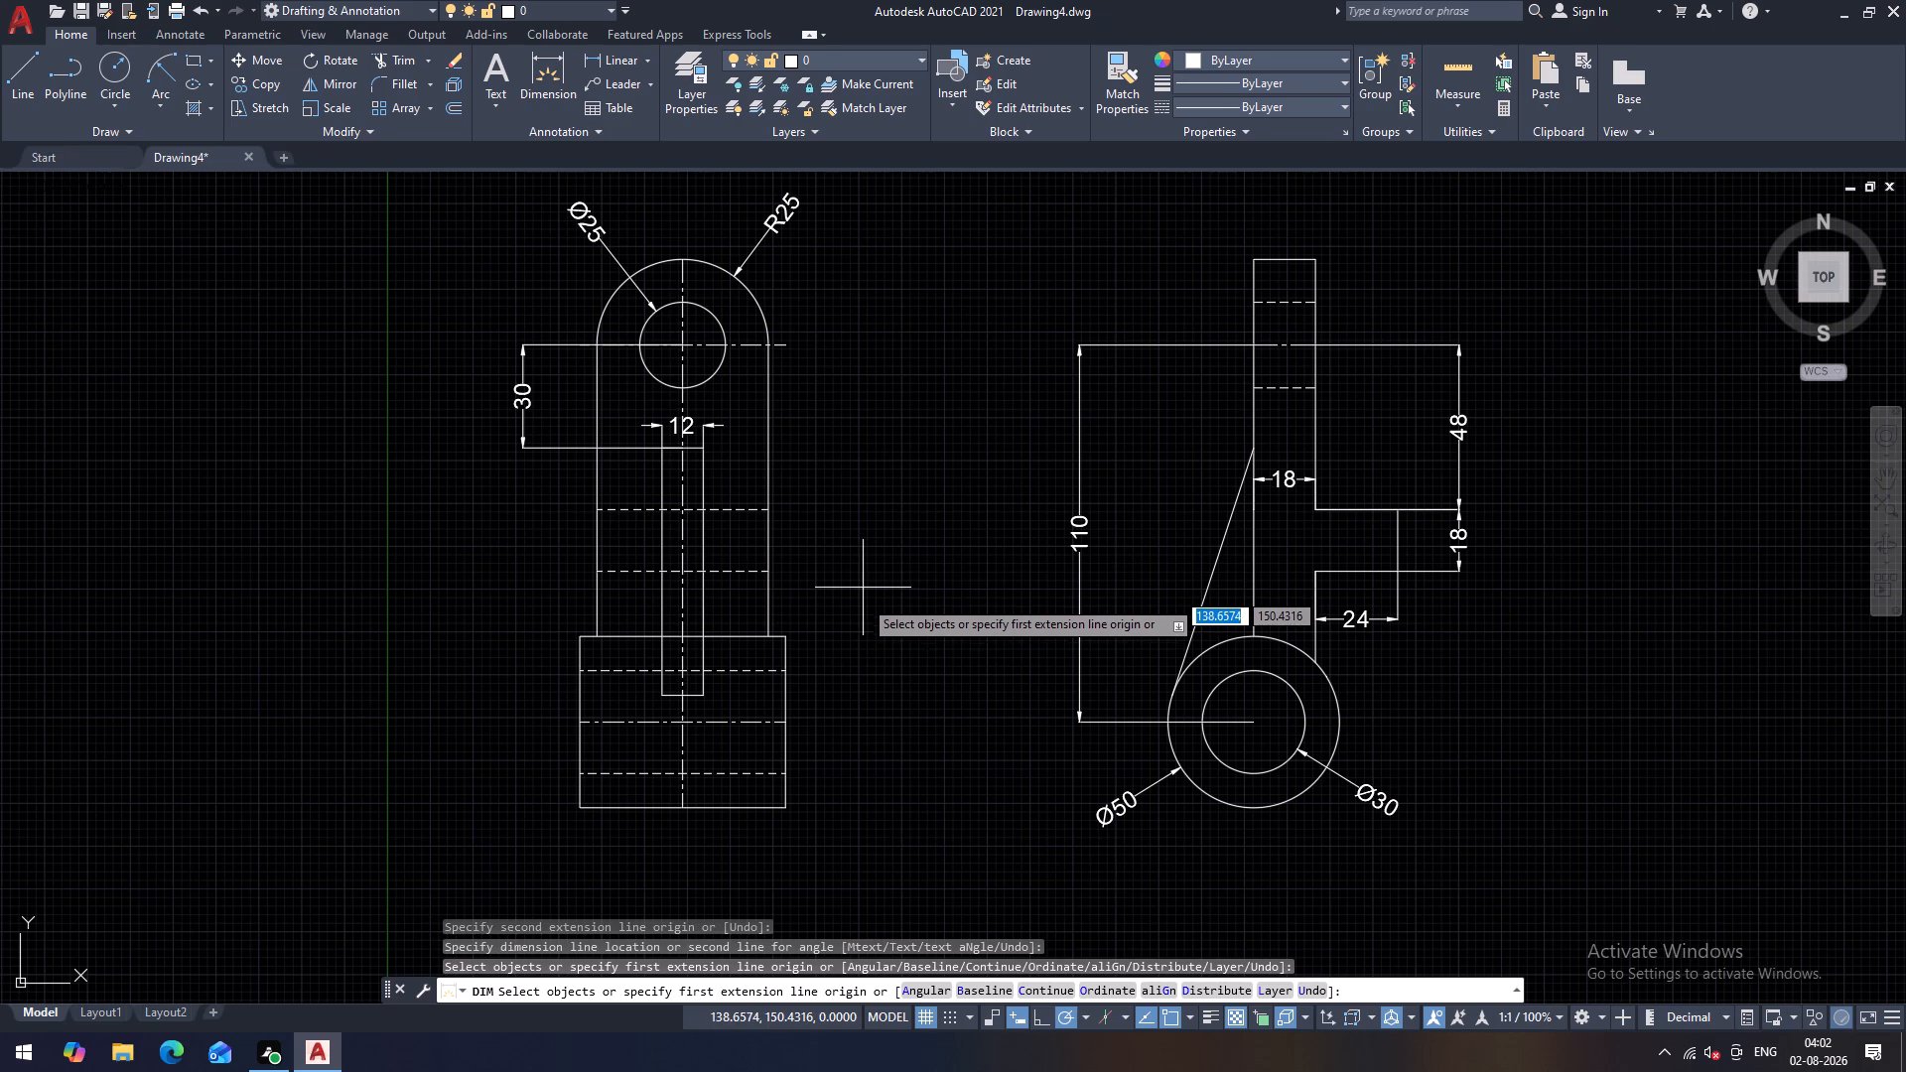
pyautogui.moveTo(874, 652); pyautogui.dragTo(878, 638, button='middle')
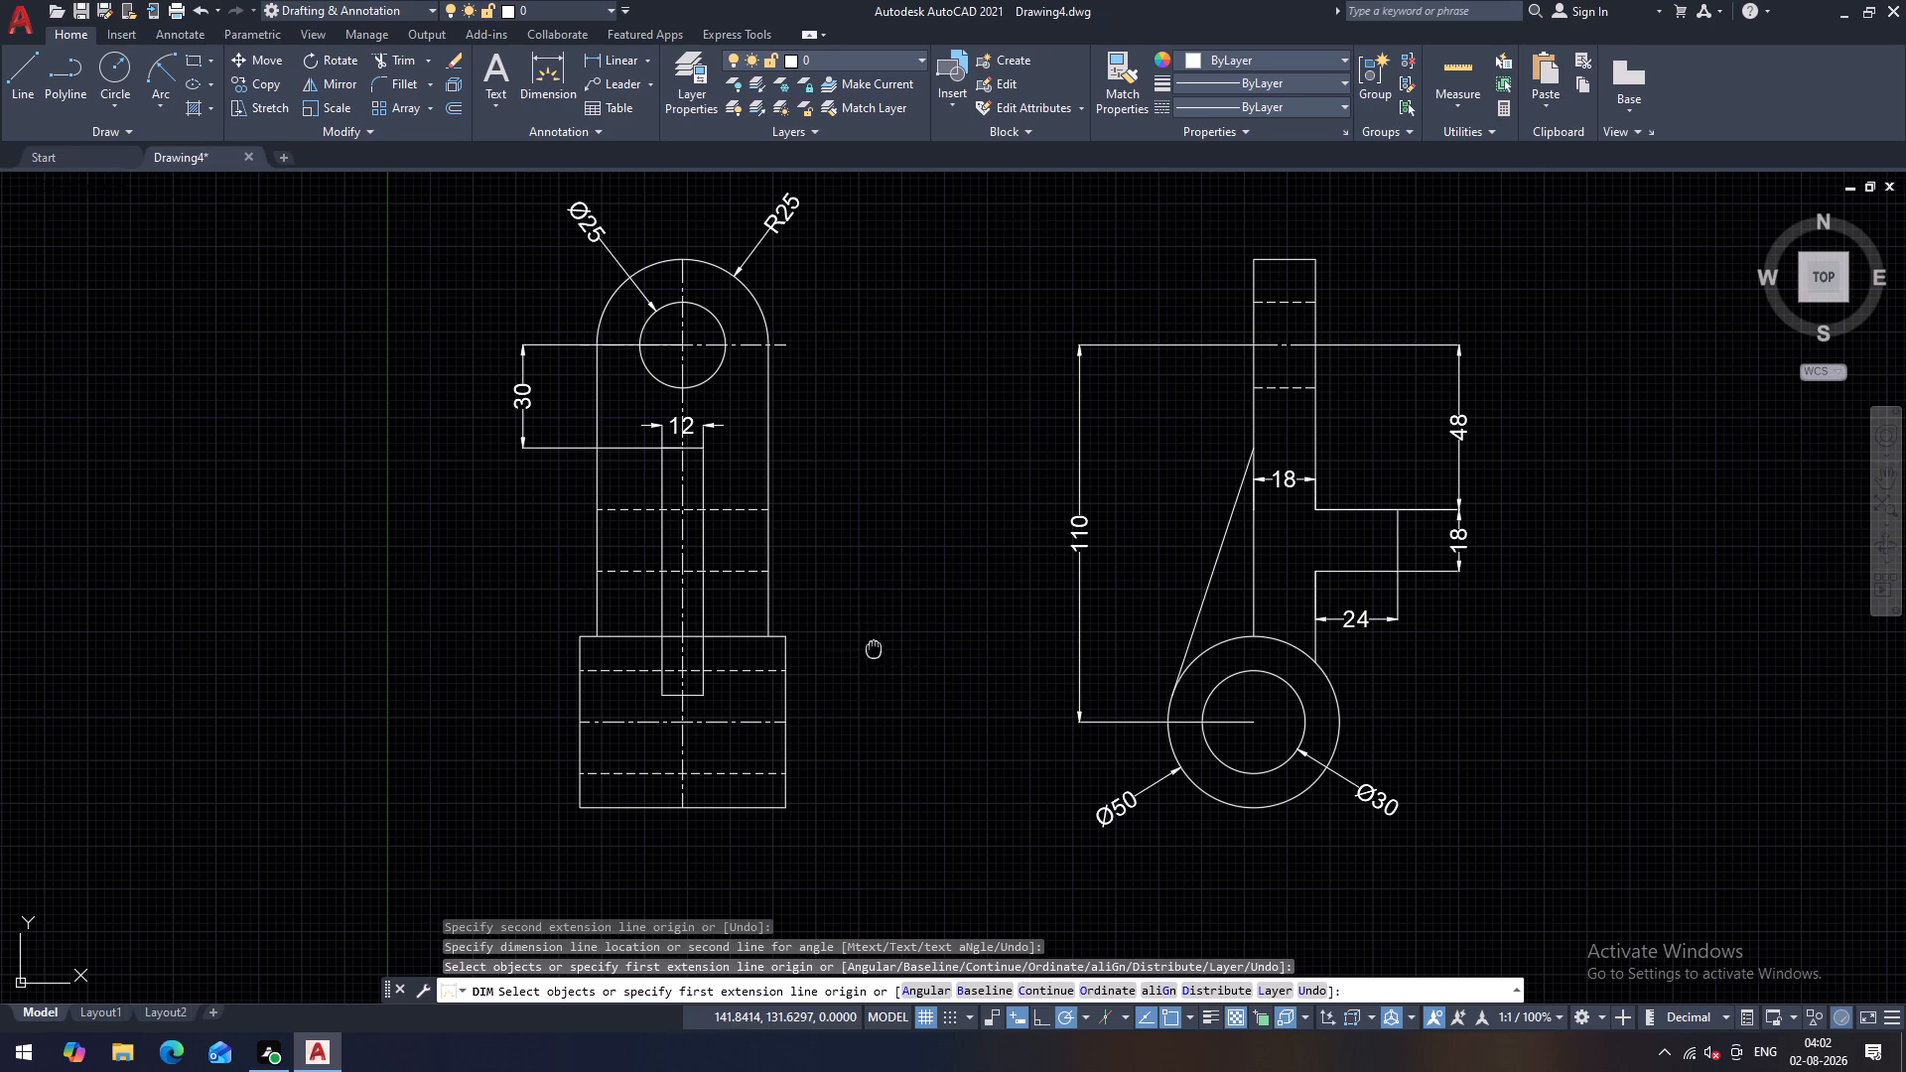
pyautogui.moveTo(878, 638); pyautogui.dragTo(895, 482, button='middle')
pyautogui.moveTo(600, 638); pyautogui.dragTo(604, 660)
pyautogui.click(804, 633)
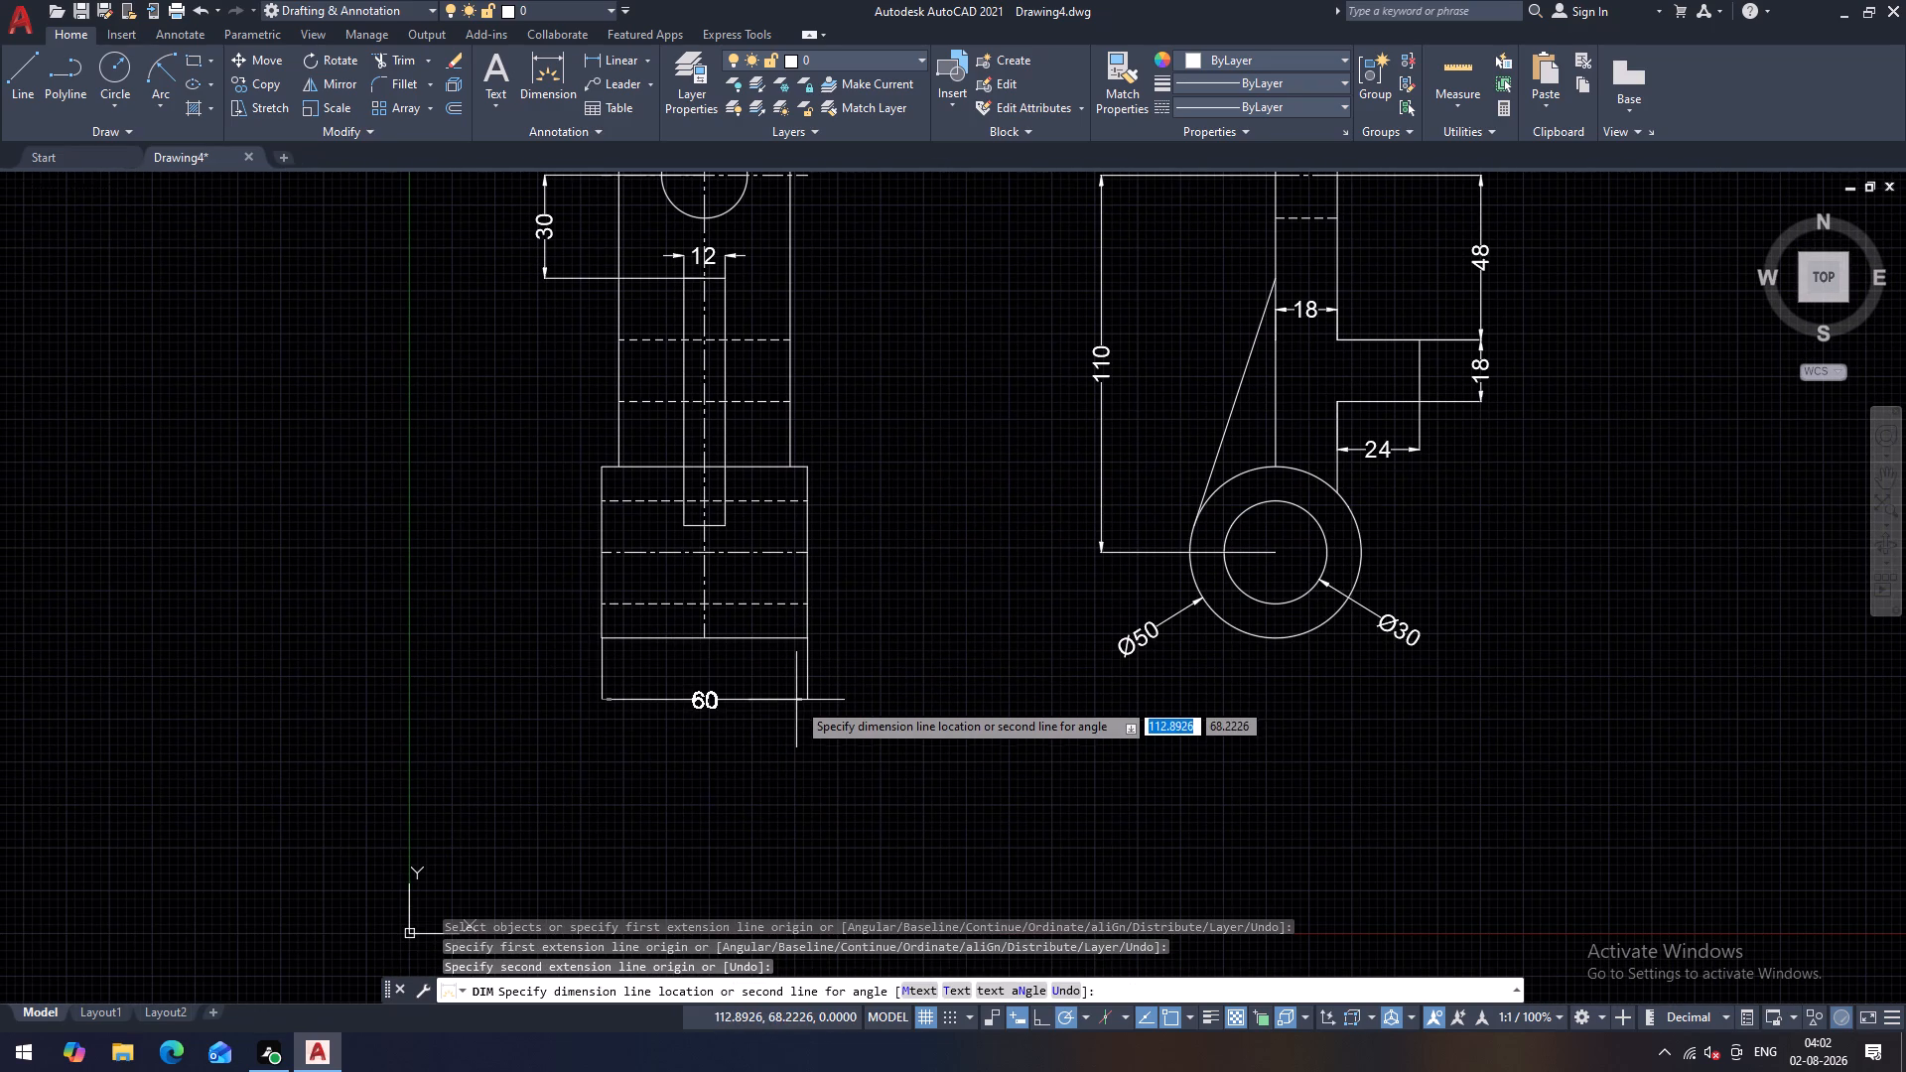
pyautogui.click(791, 714)
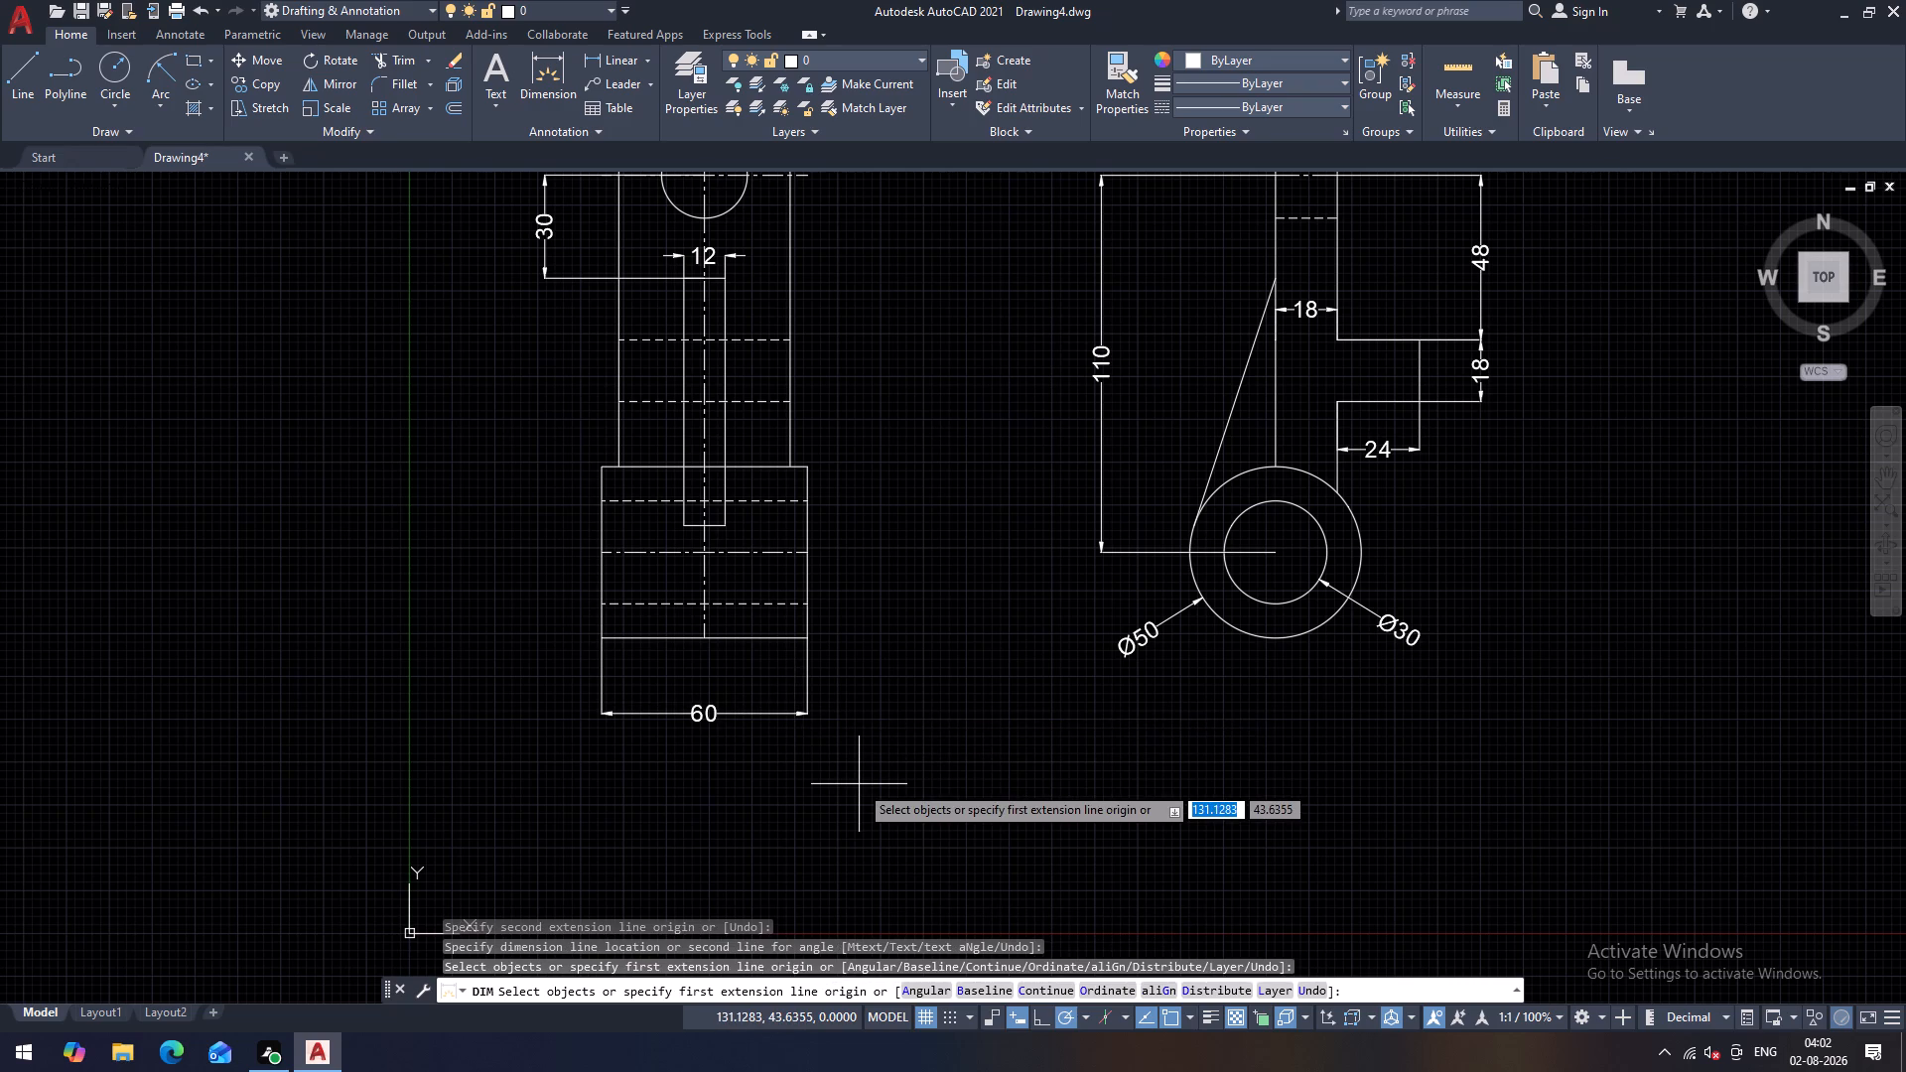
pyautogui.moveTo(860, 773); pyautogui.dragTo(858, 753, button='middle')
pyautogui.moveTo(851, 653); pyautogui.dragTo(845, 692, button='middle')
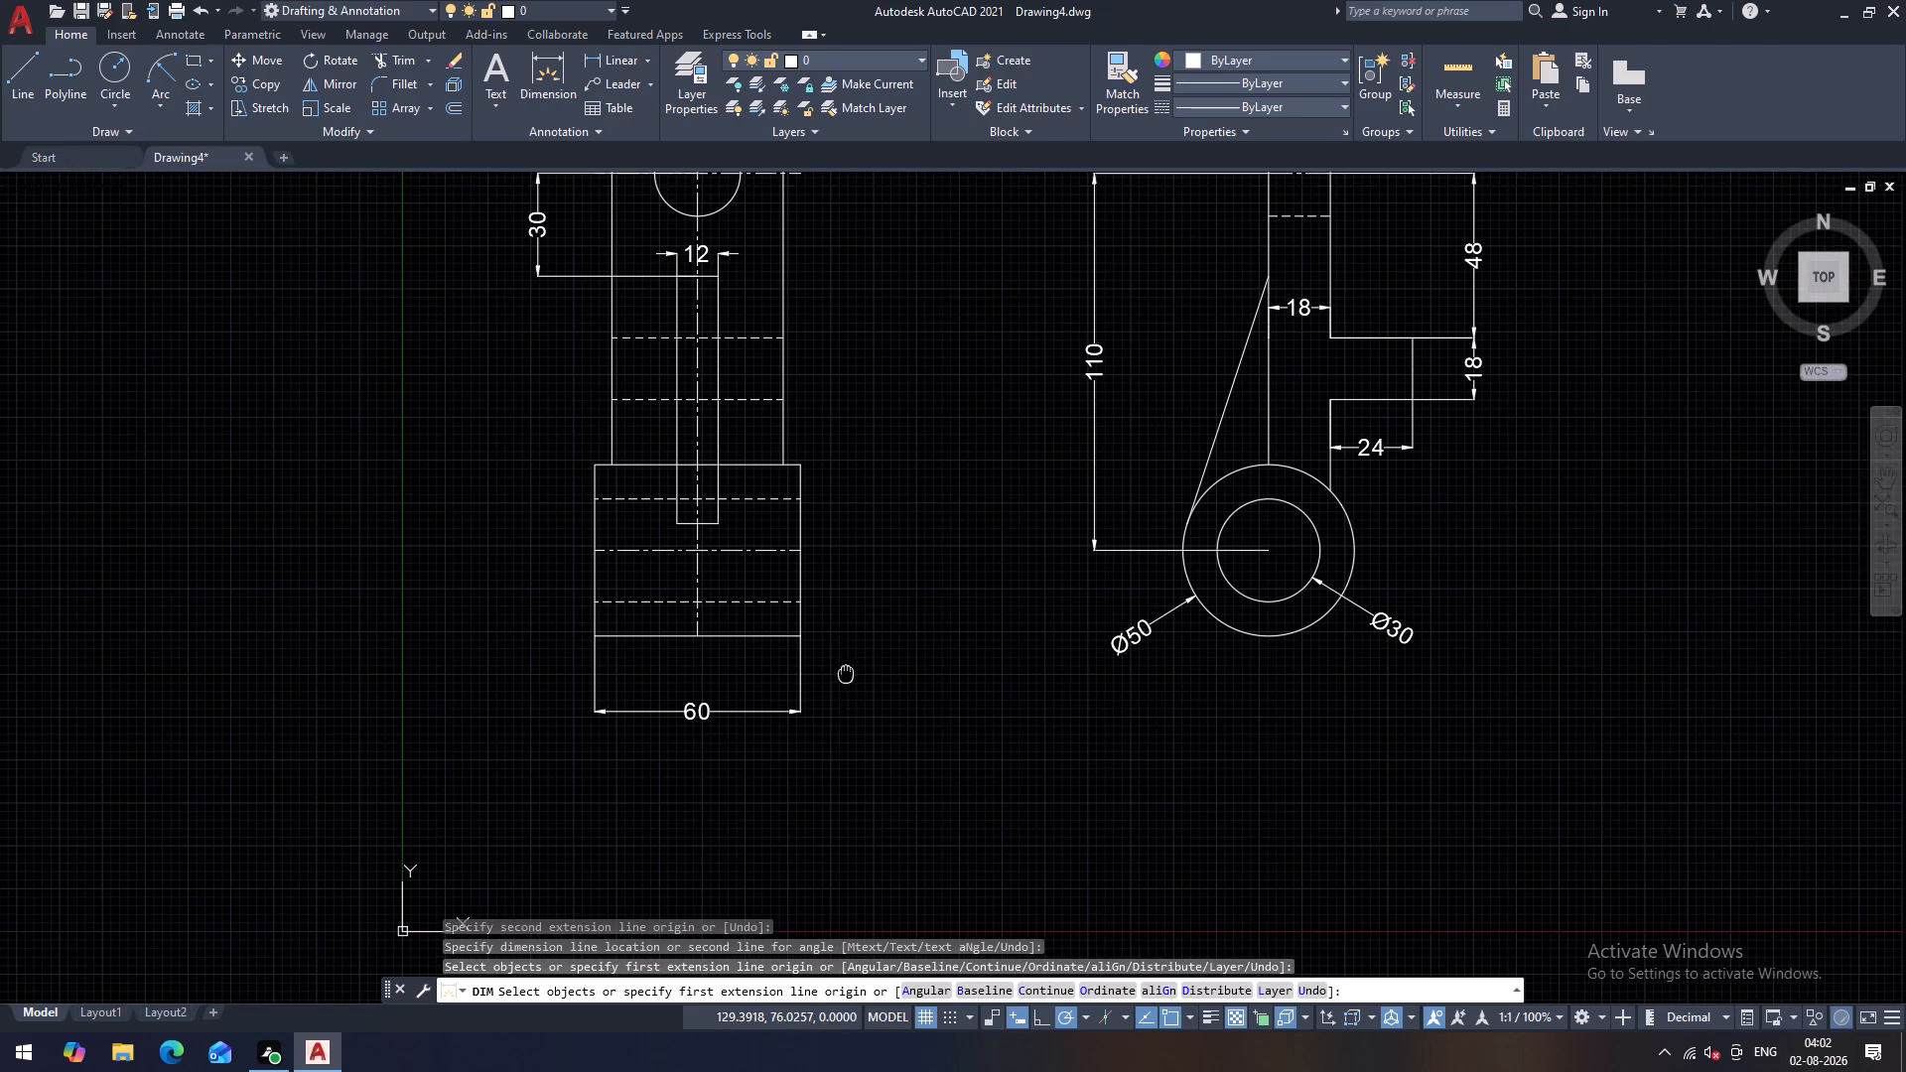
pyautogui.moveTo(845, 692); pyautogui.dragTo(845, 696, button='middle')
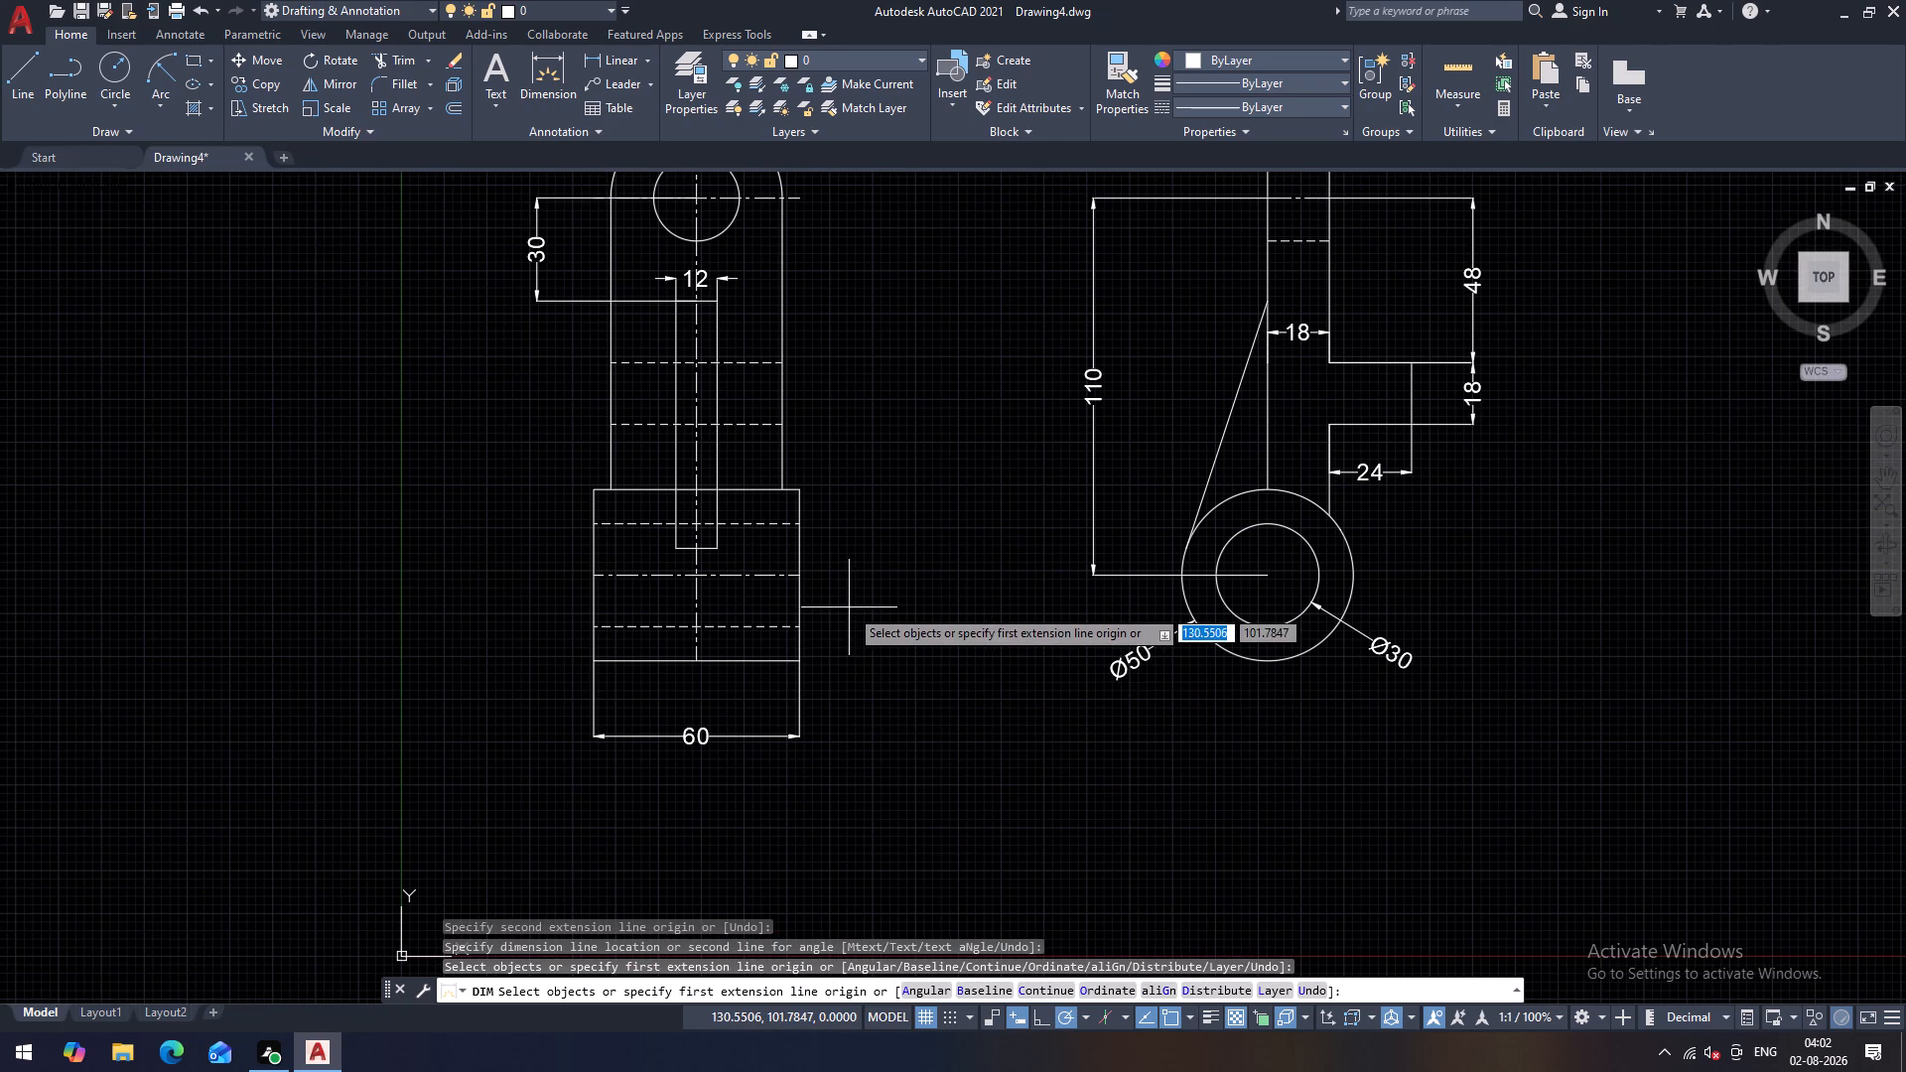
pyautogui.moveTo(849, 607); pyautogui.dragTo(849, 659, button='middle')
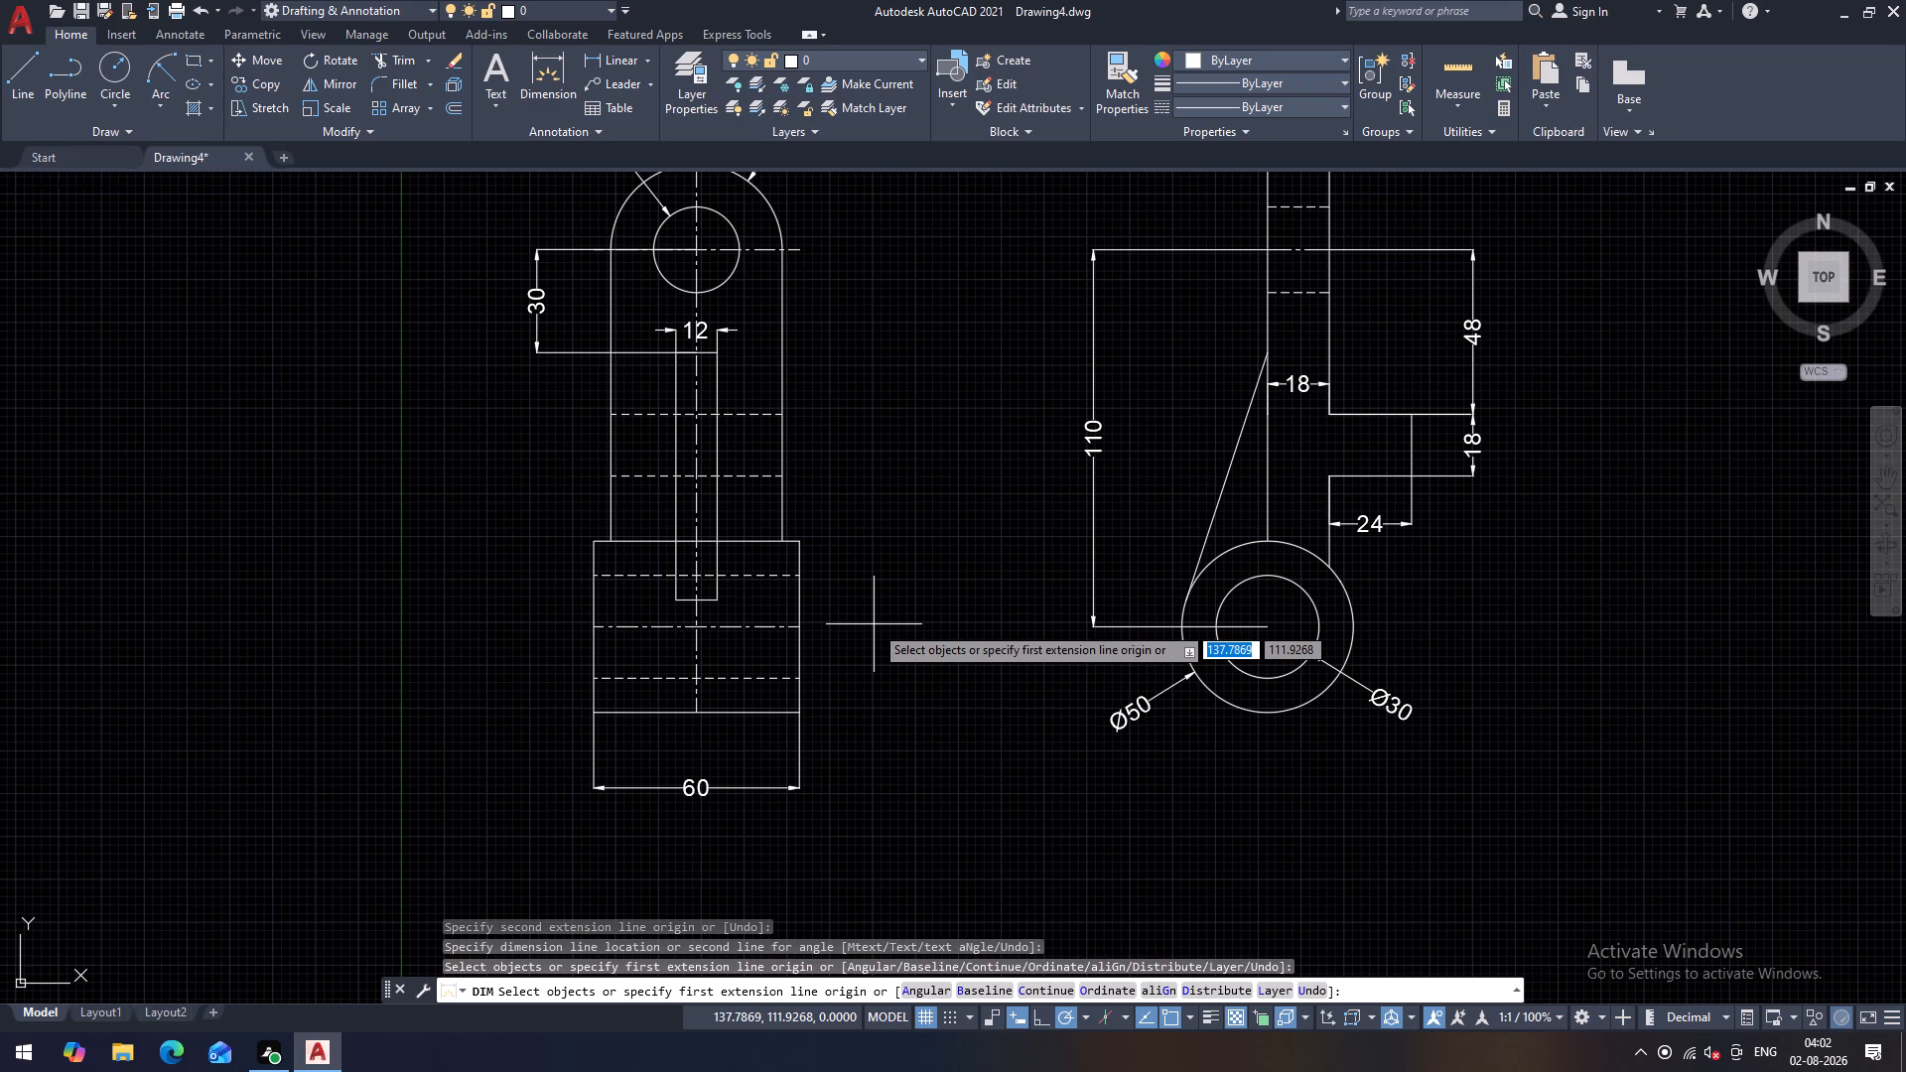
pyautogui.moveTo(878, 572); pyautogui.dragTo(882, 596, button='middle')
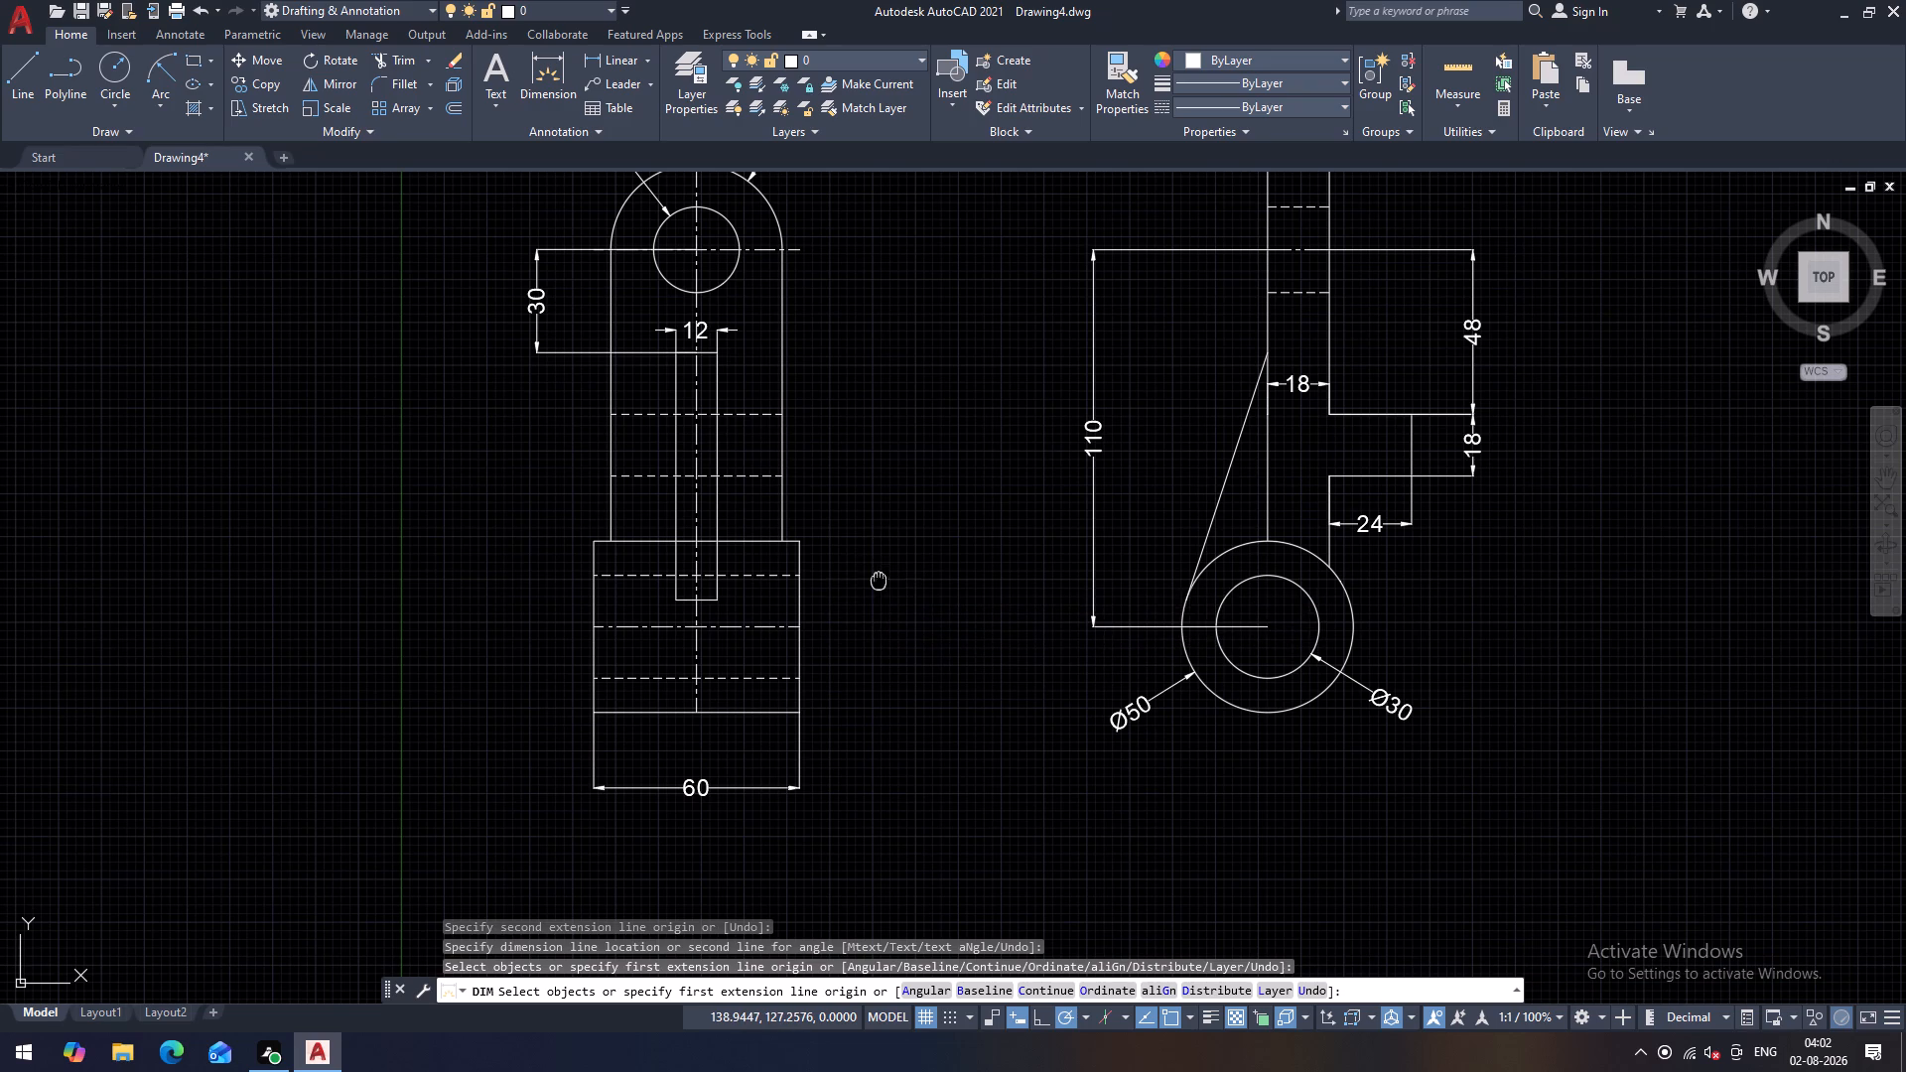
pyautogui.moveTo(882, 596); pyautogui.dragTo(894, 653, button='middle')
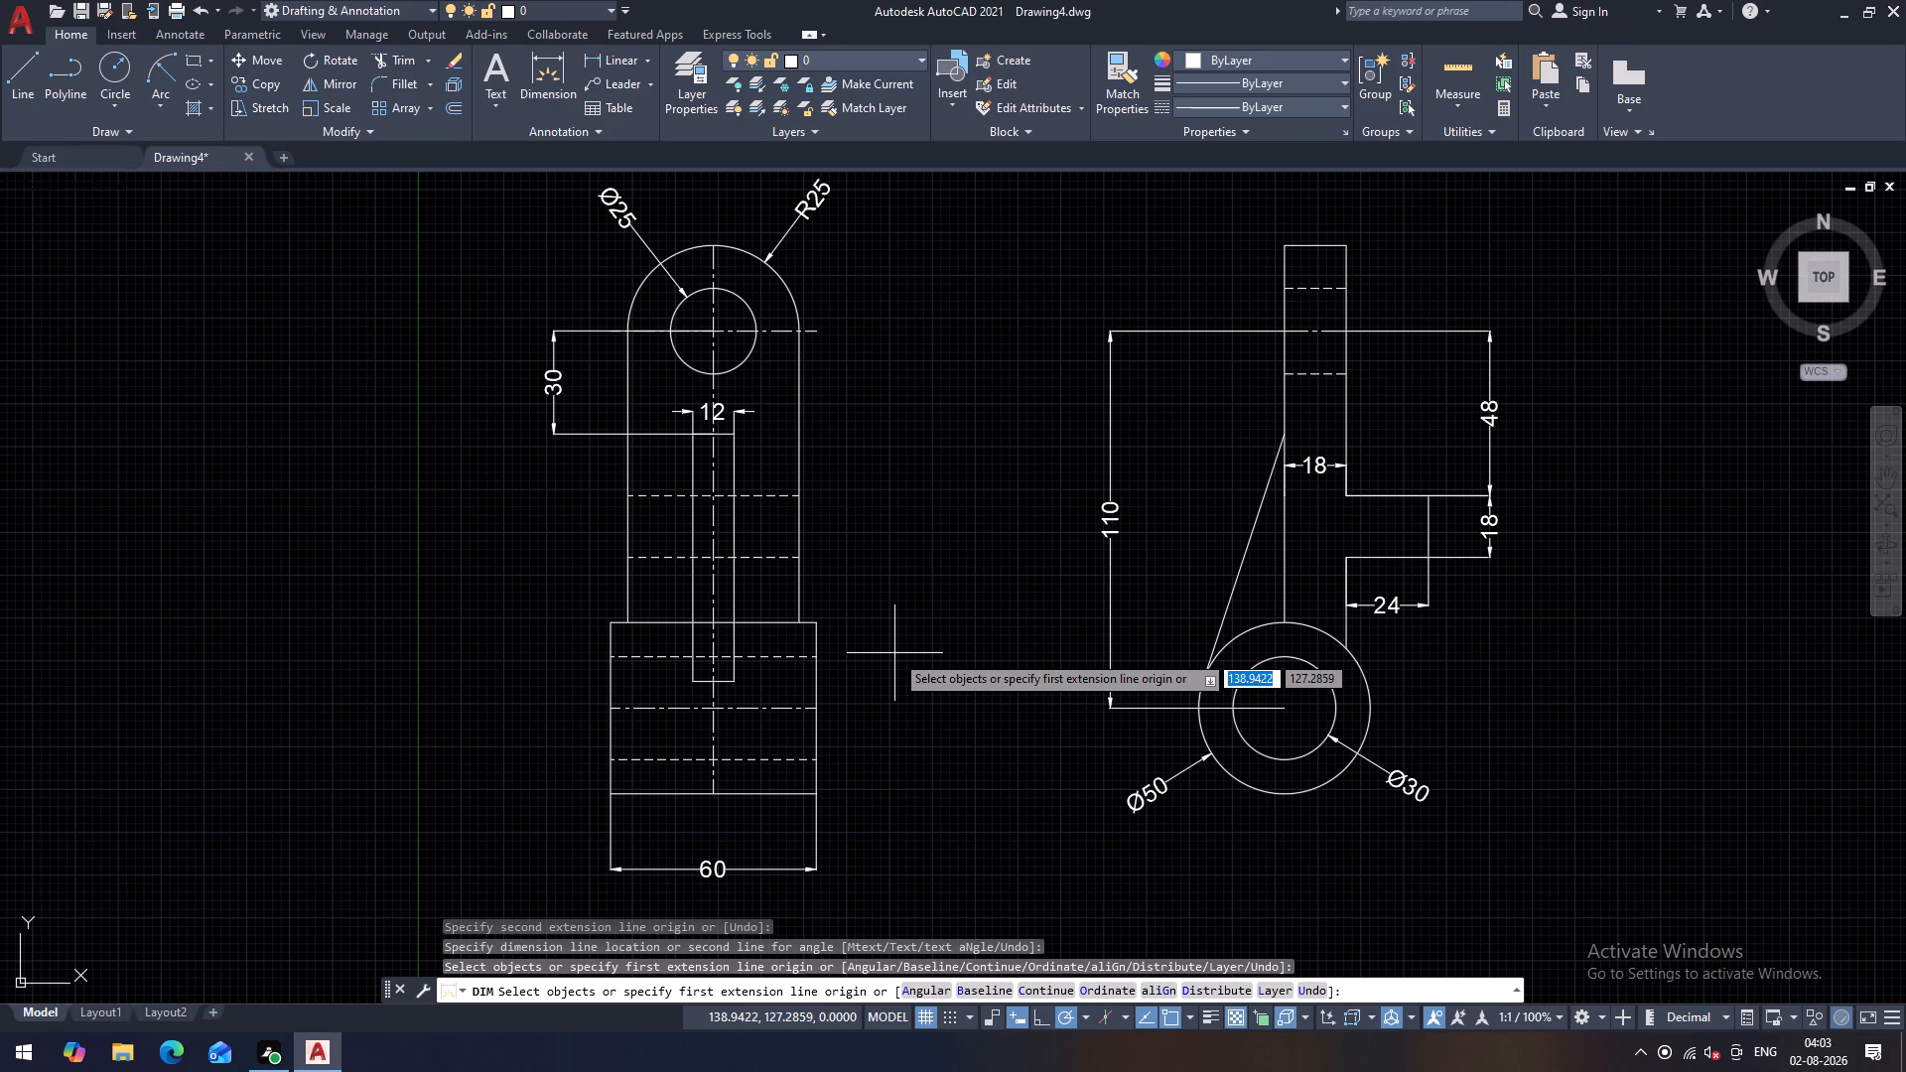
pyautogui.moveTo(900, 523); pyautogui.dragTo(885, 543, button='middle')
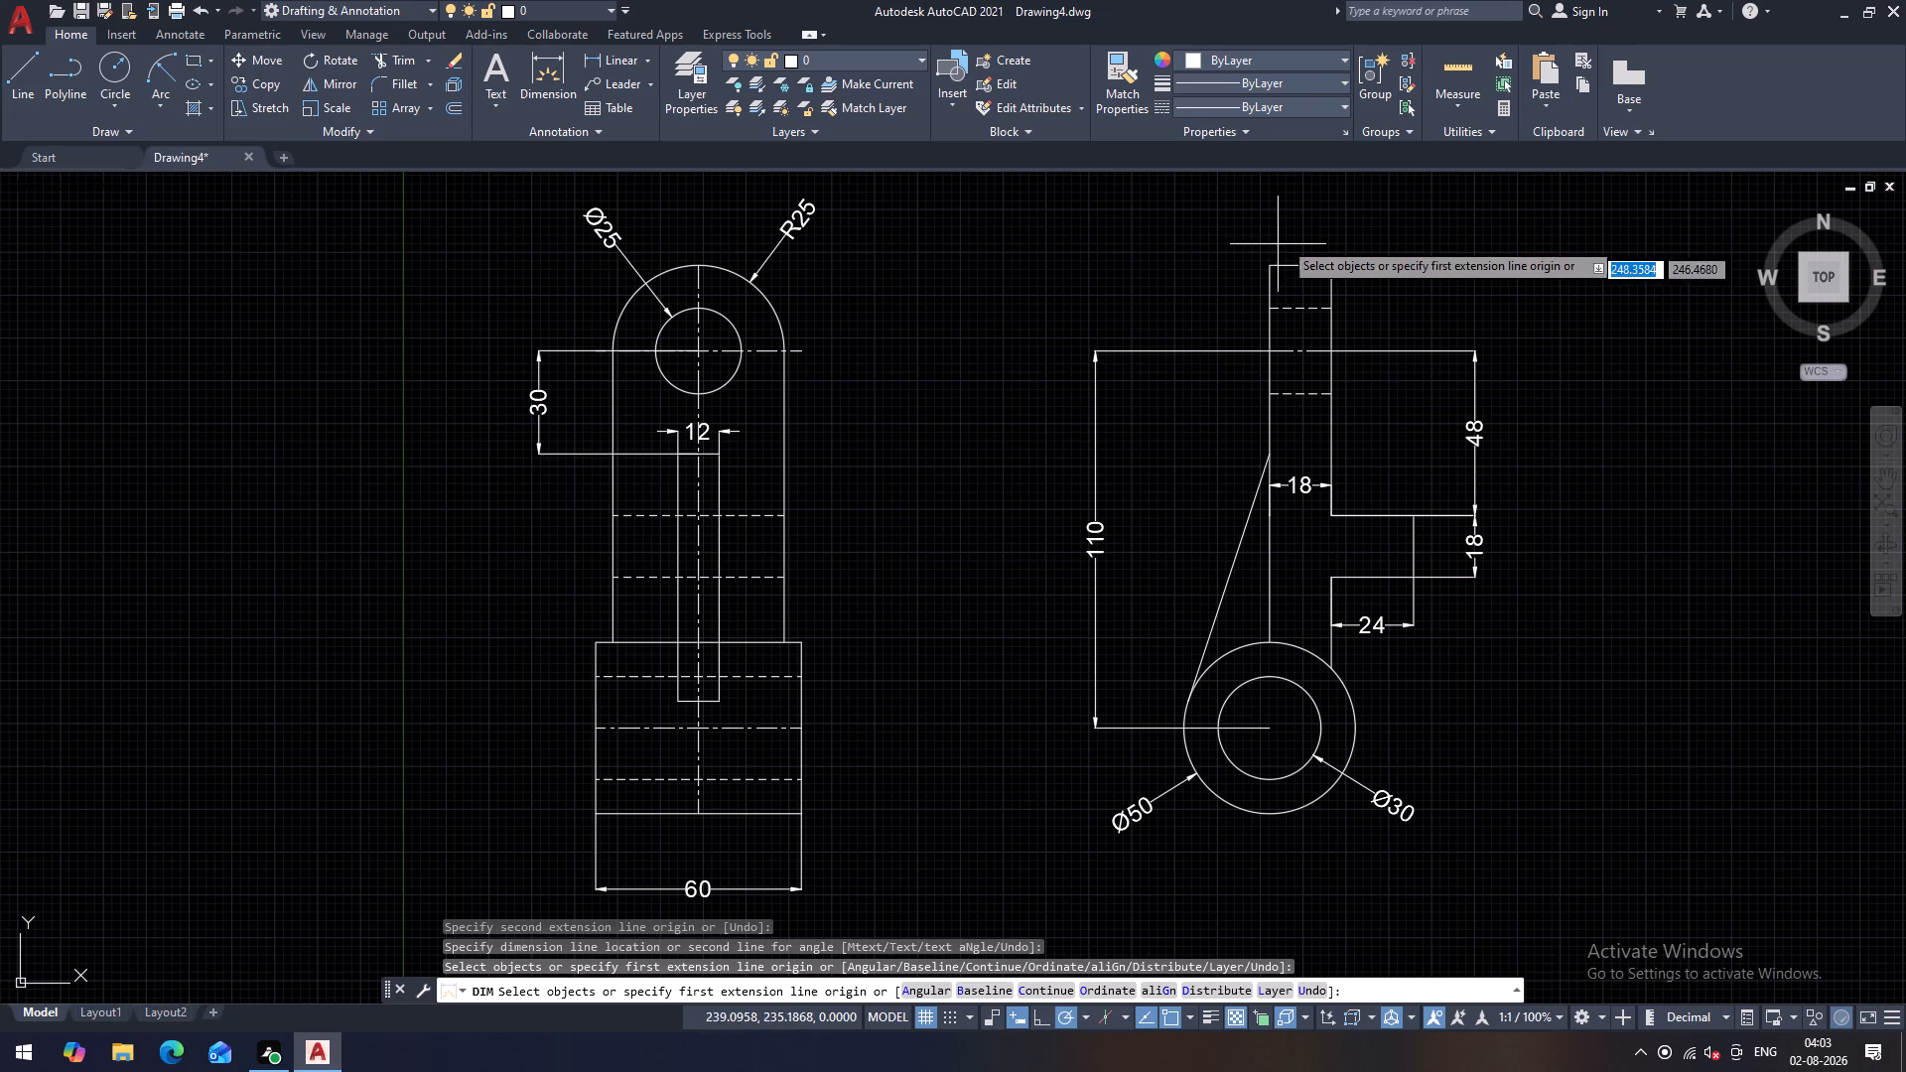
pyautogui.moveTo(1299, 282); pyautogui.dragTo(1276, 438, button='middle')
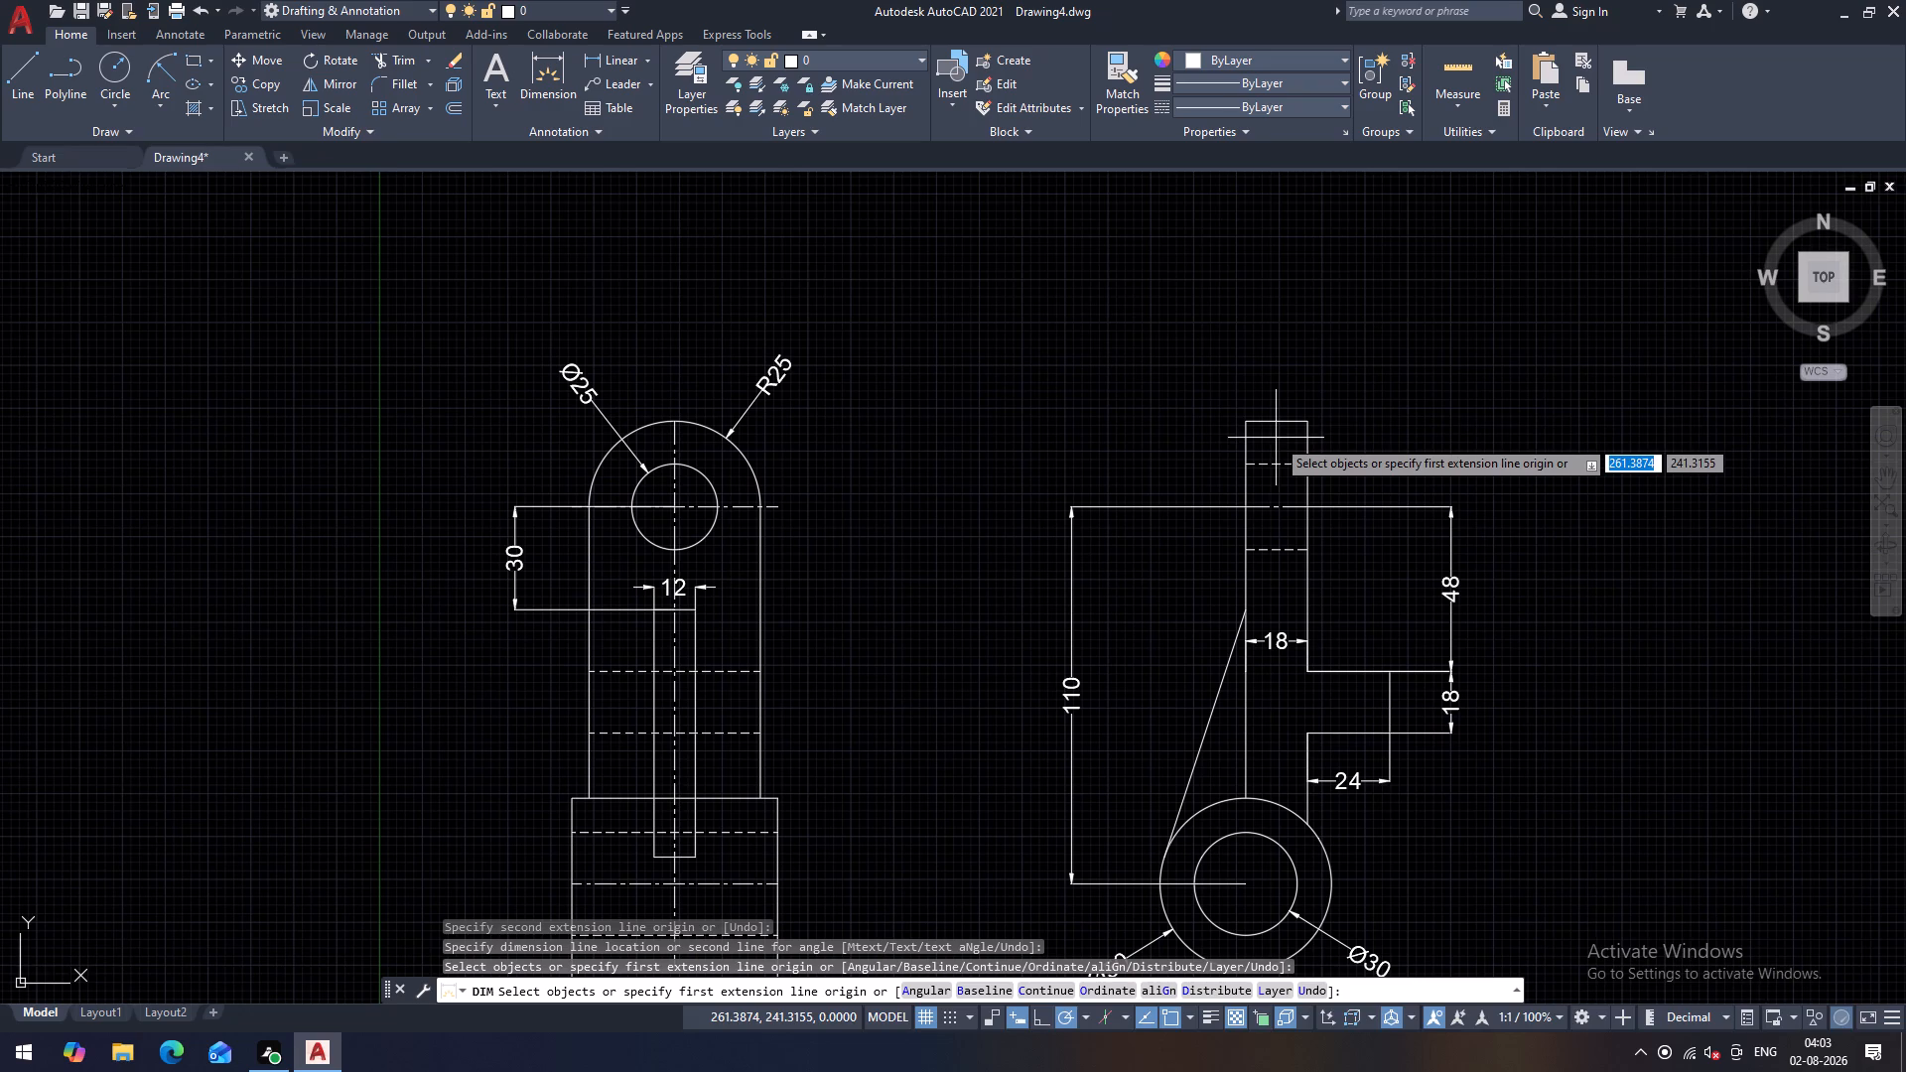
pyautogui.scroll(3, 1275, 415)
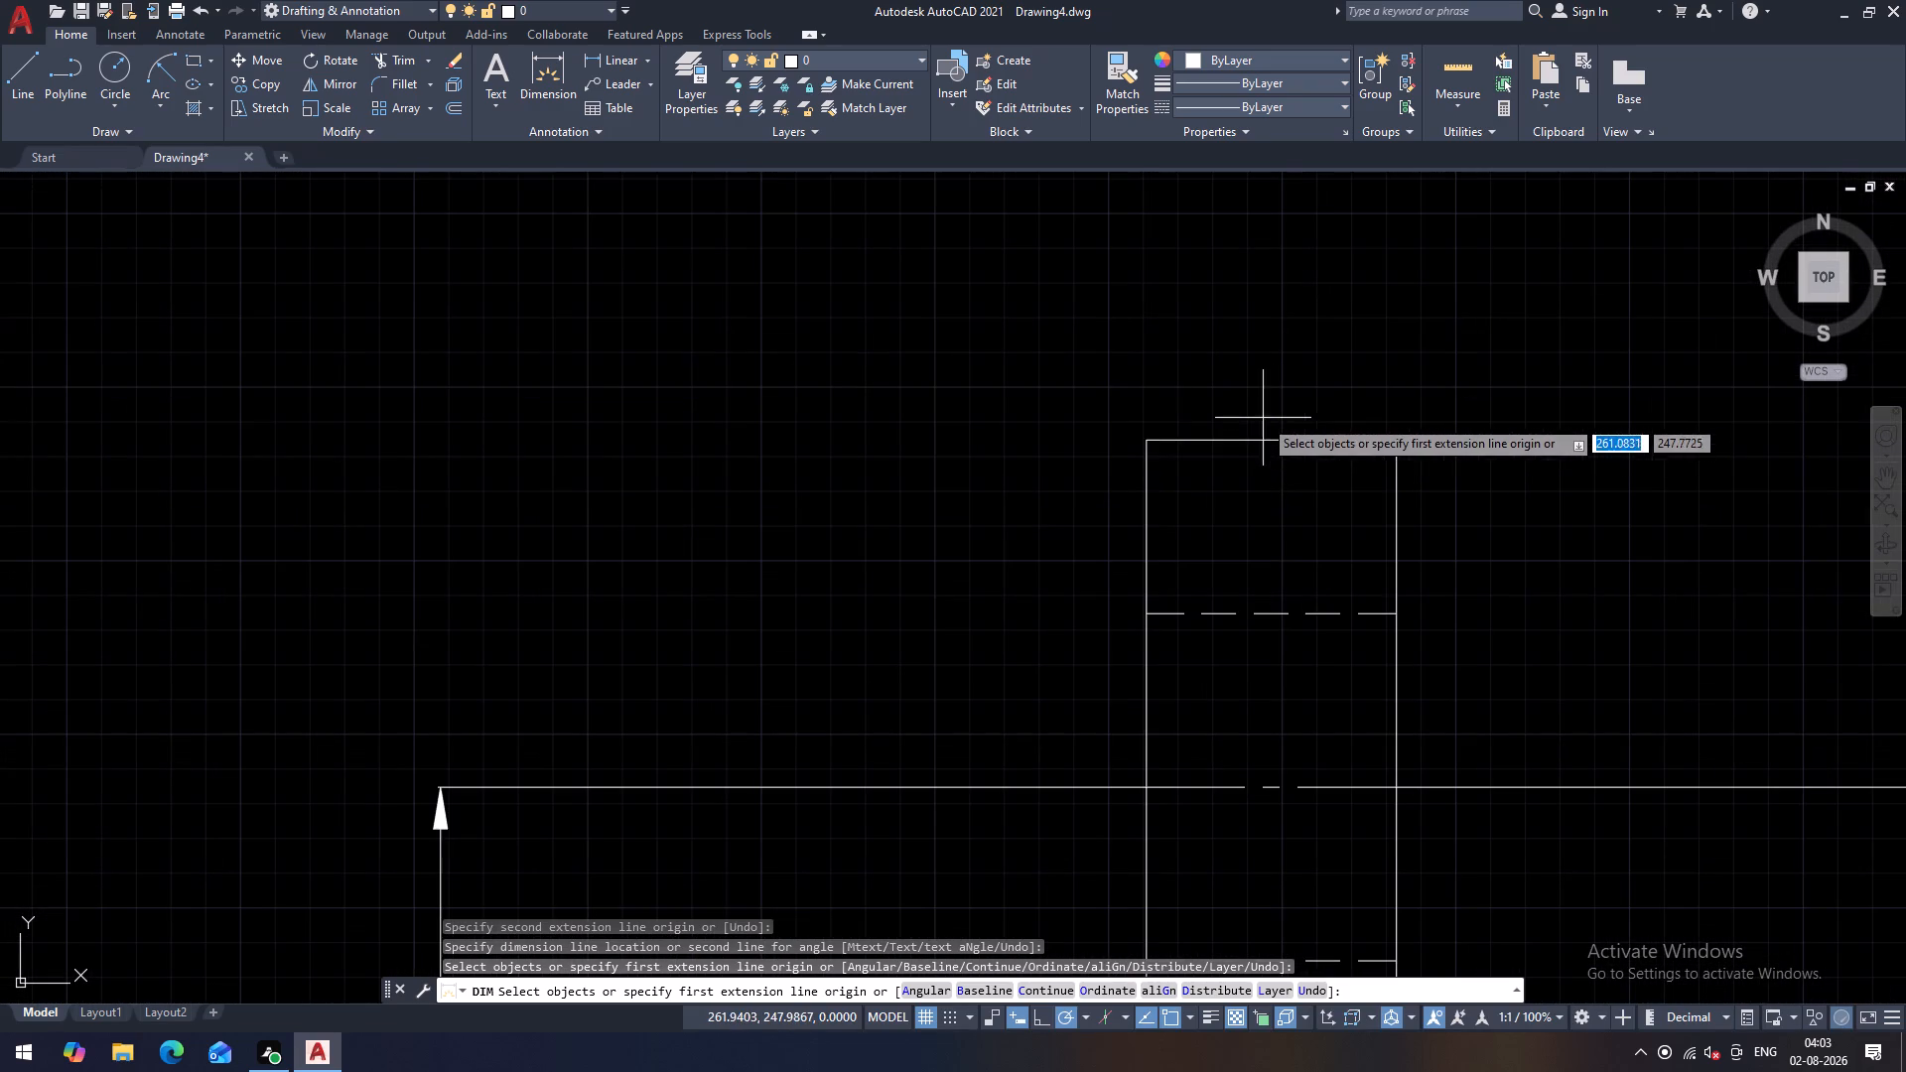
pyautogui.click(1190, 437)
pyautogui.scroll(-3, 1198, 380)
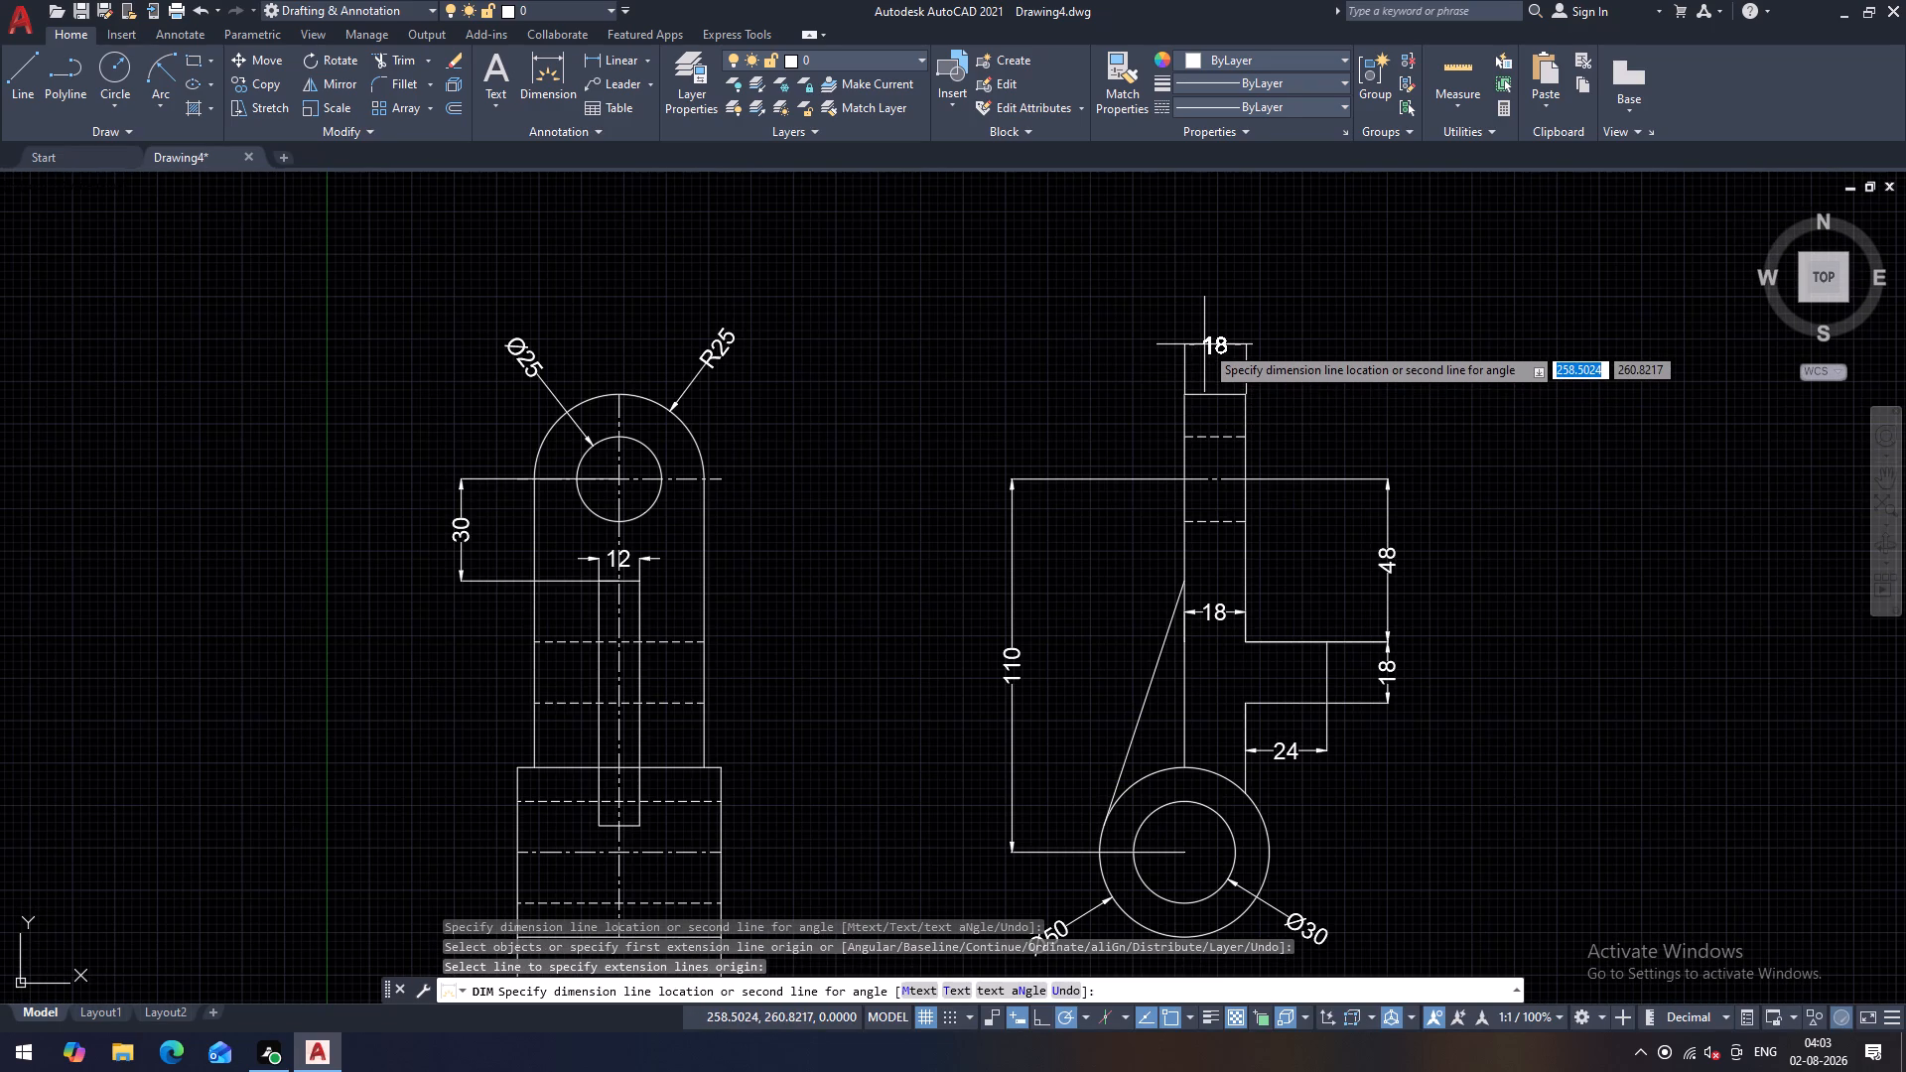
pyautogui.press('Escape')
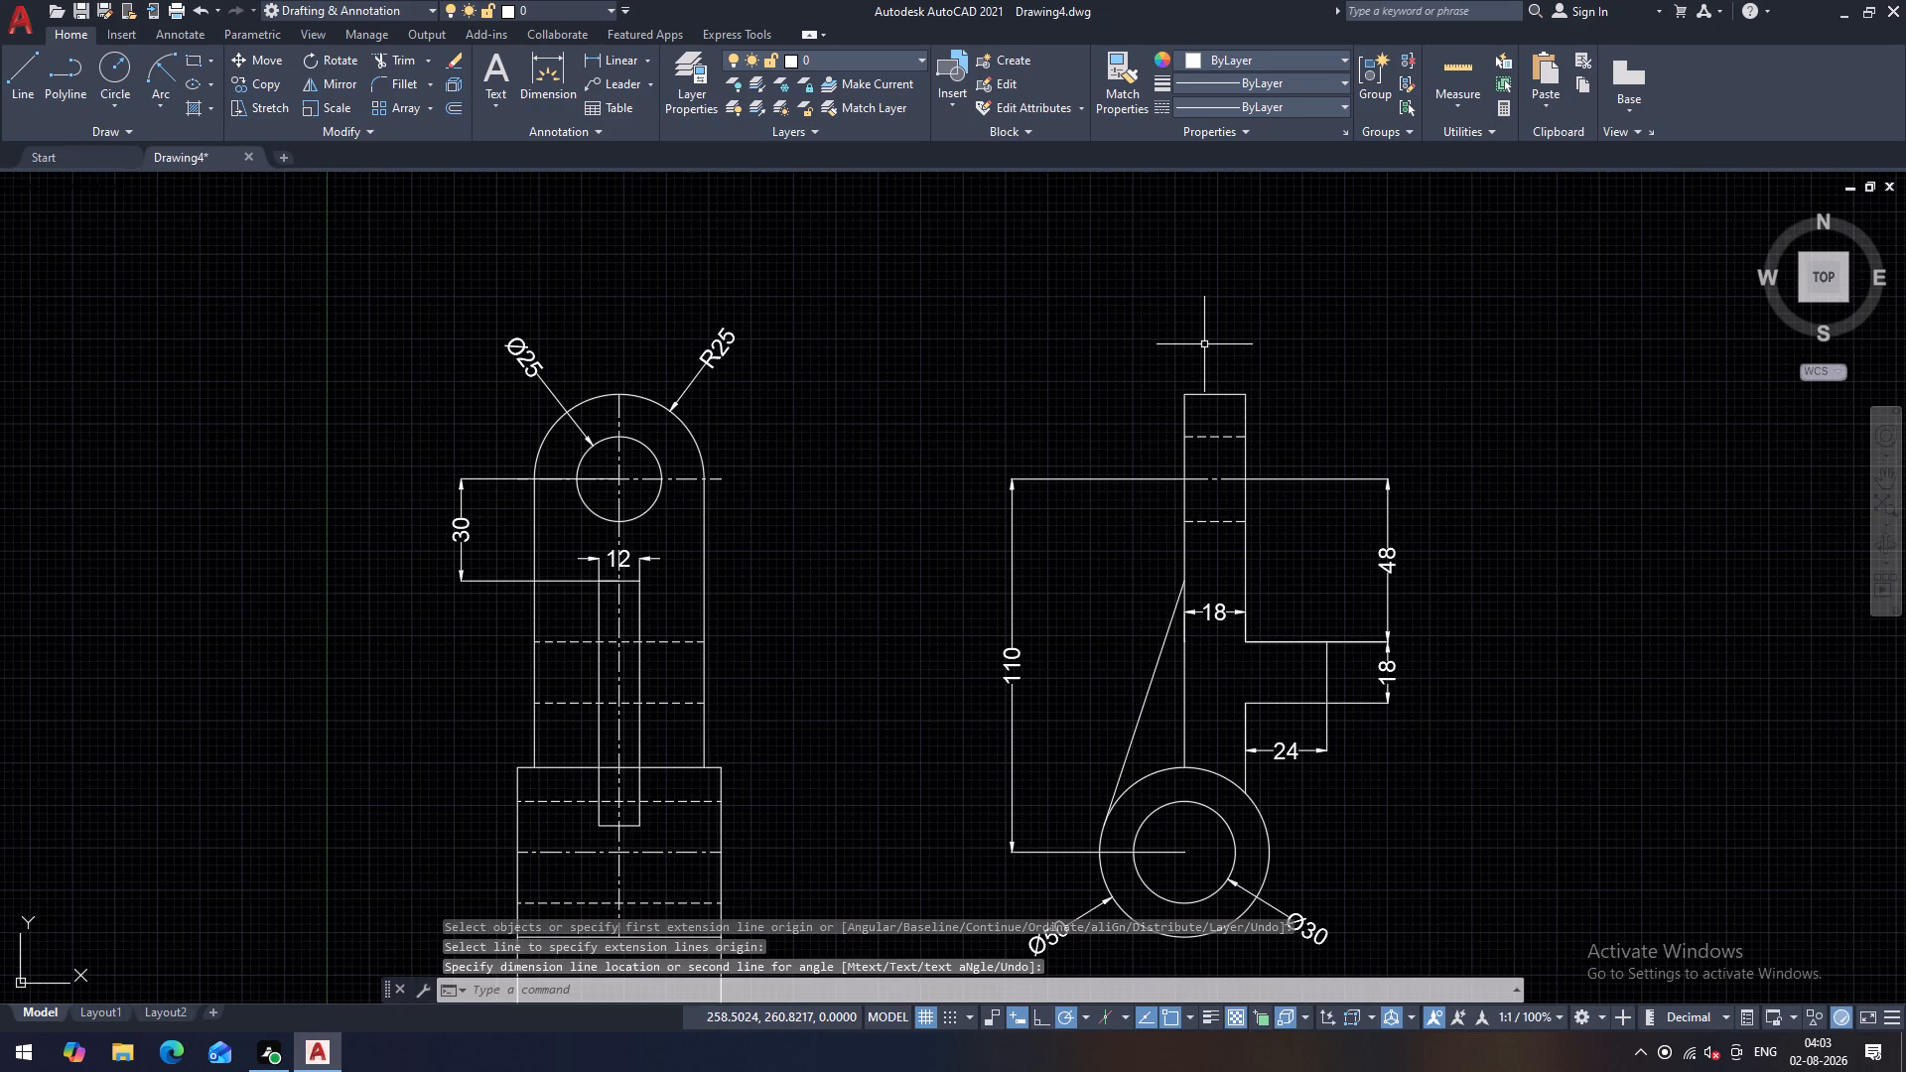
# Review both views of the part to check that the geometry and dimensions are complete.
pyautogui.moveTo(1245, 443); pyautogui.dragTo(1265, 416, button='middle')
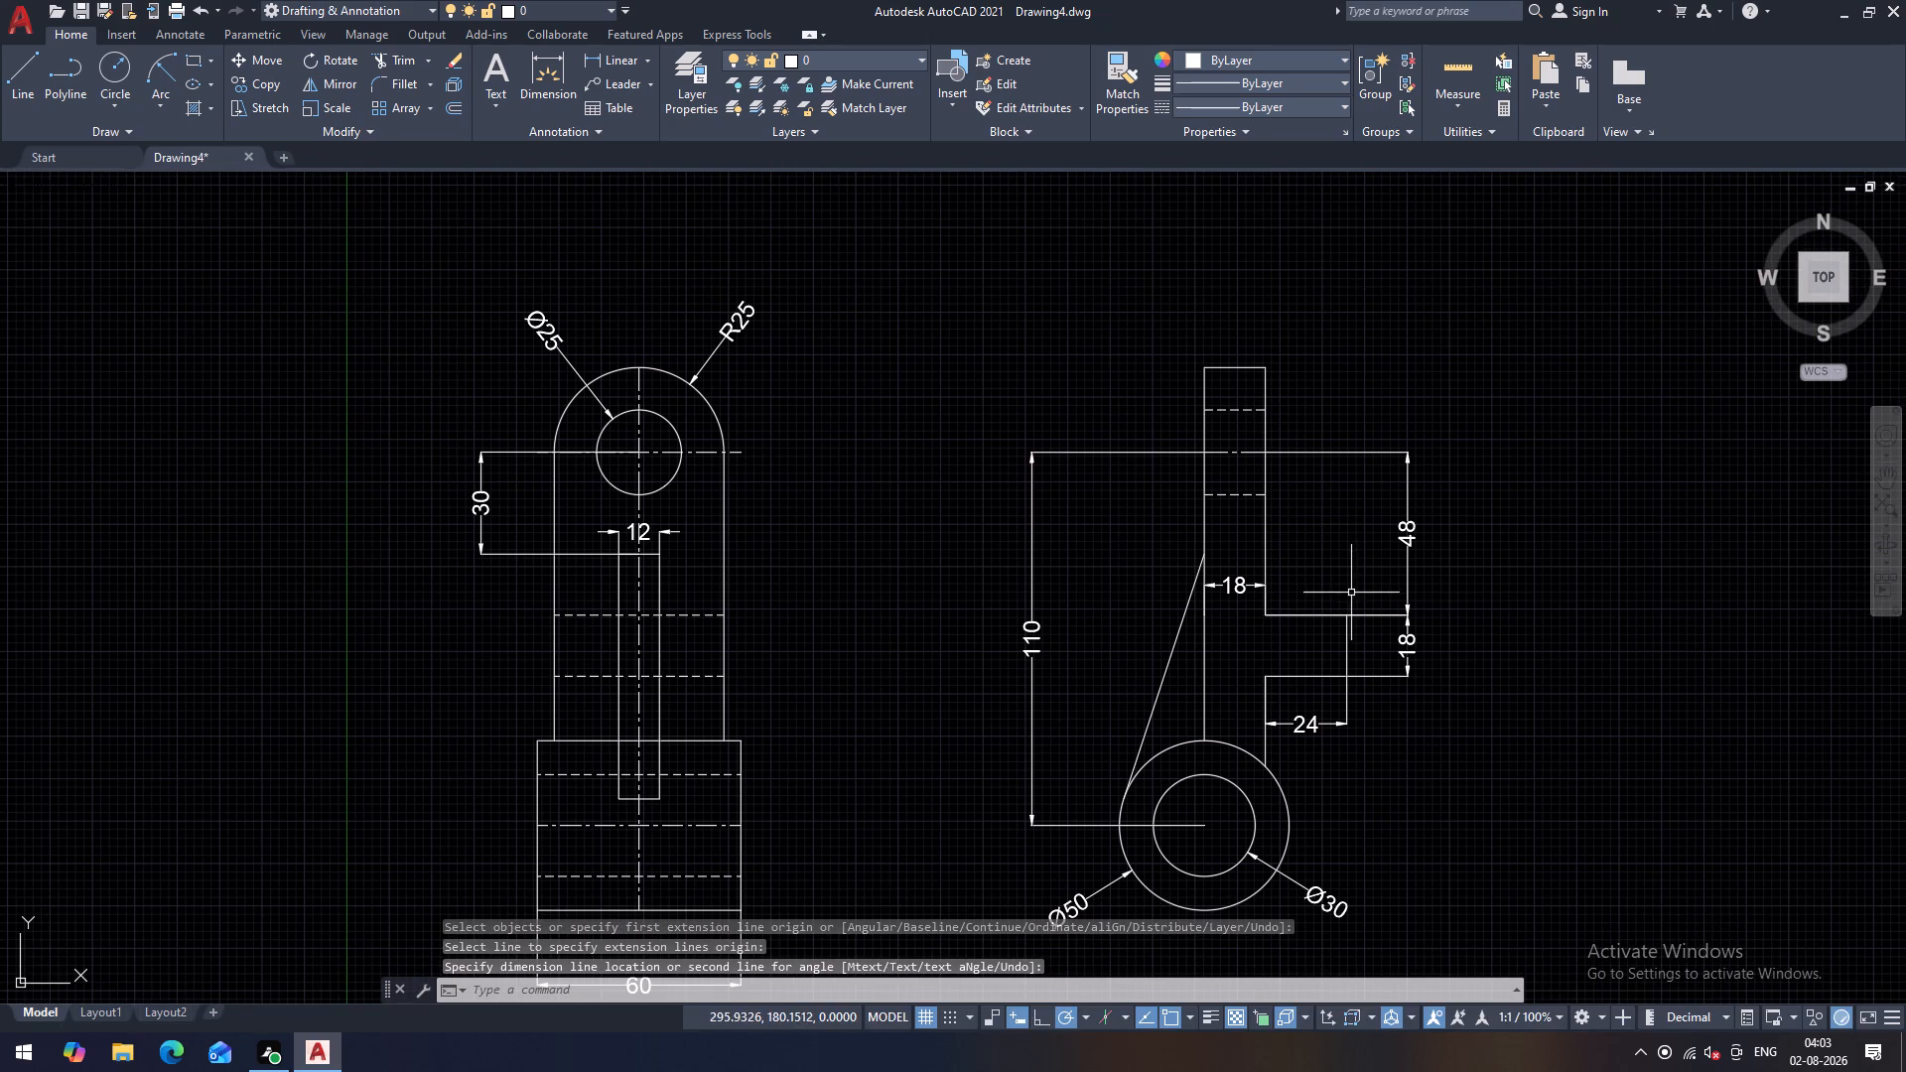
pyautogui.middleClick(1351, 593)
pyautogui.moveTo(1419, 664); pyautogui.dragTo(1434, 638, button='middle')
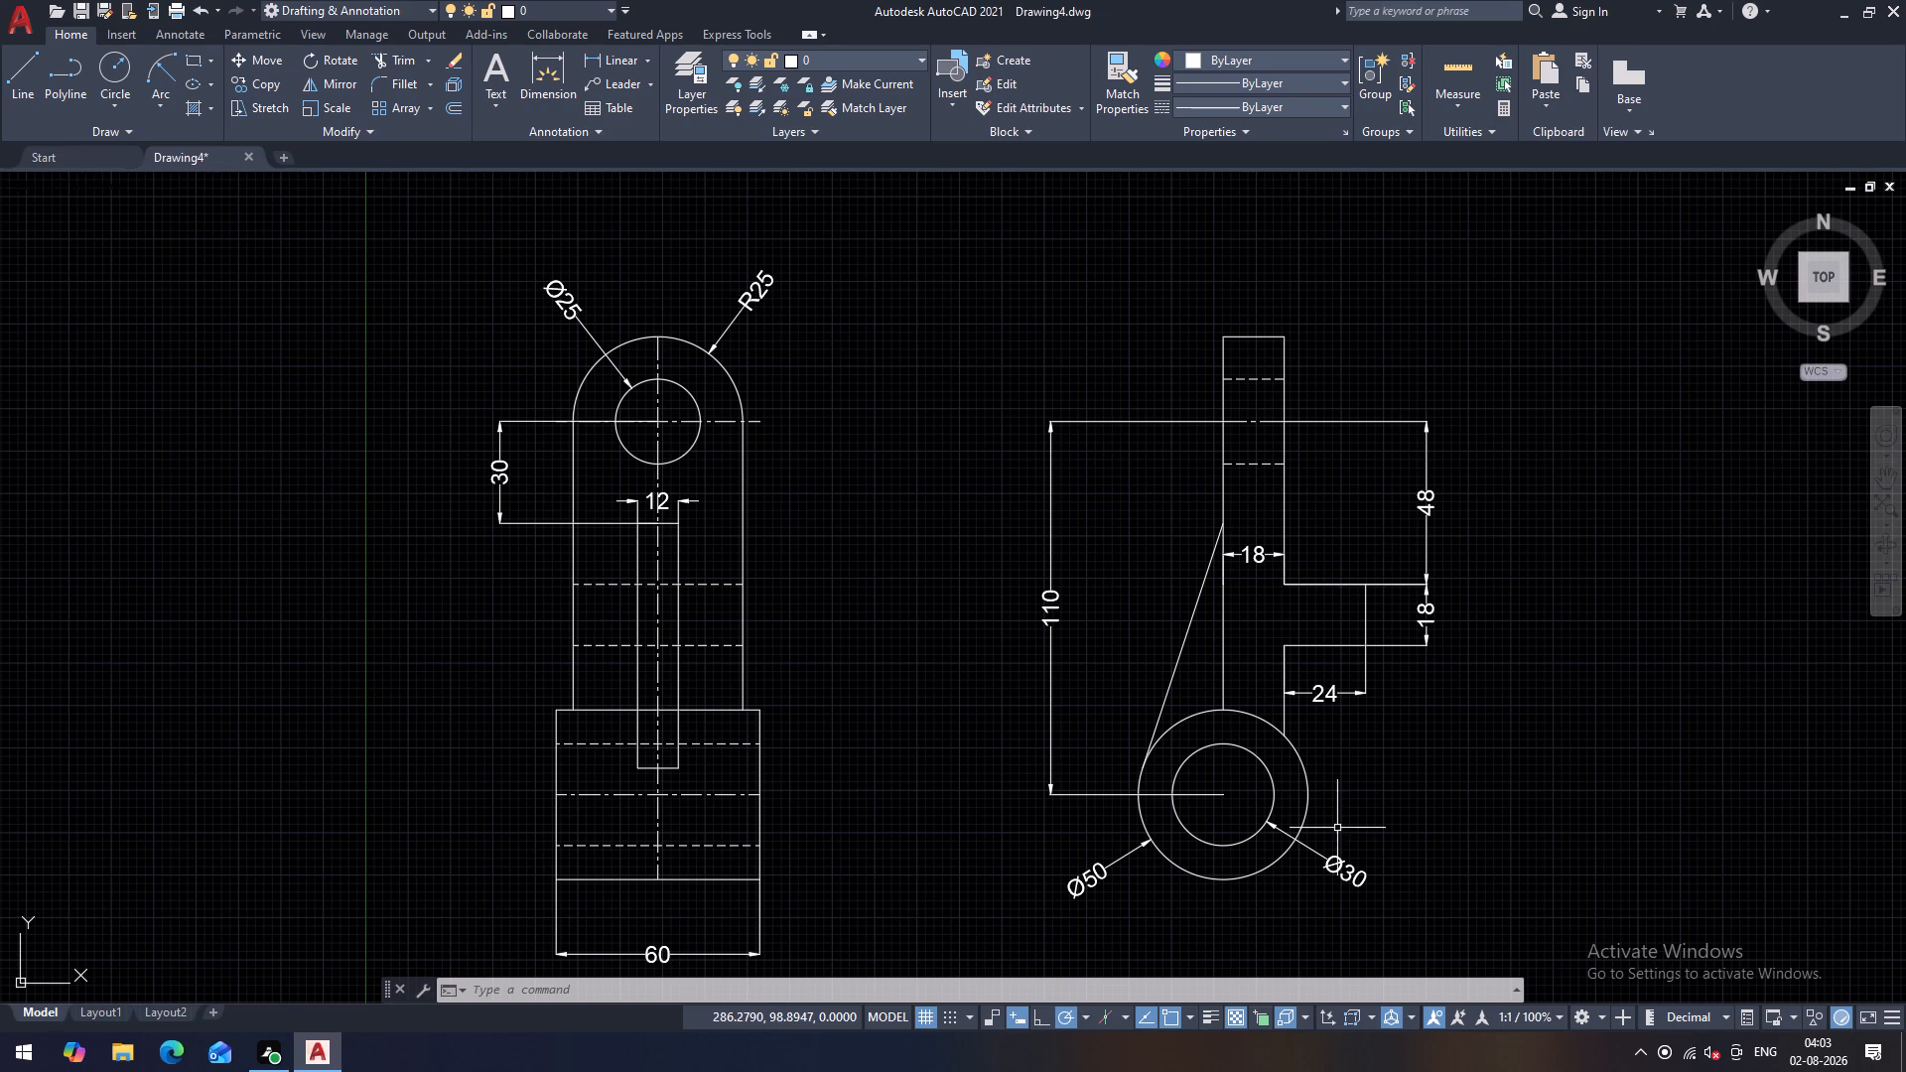
pyautogui.moveTo(1337, 818); pyautogui.dragTo(1309, 767, button='middle')
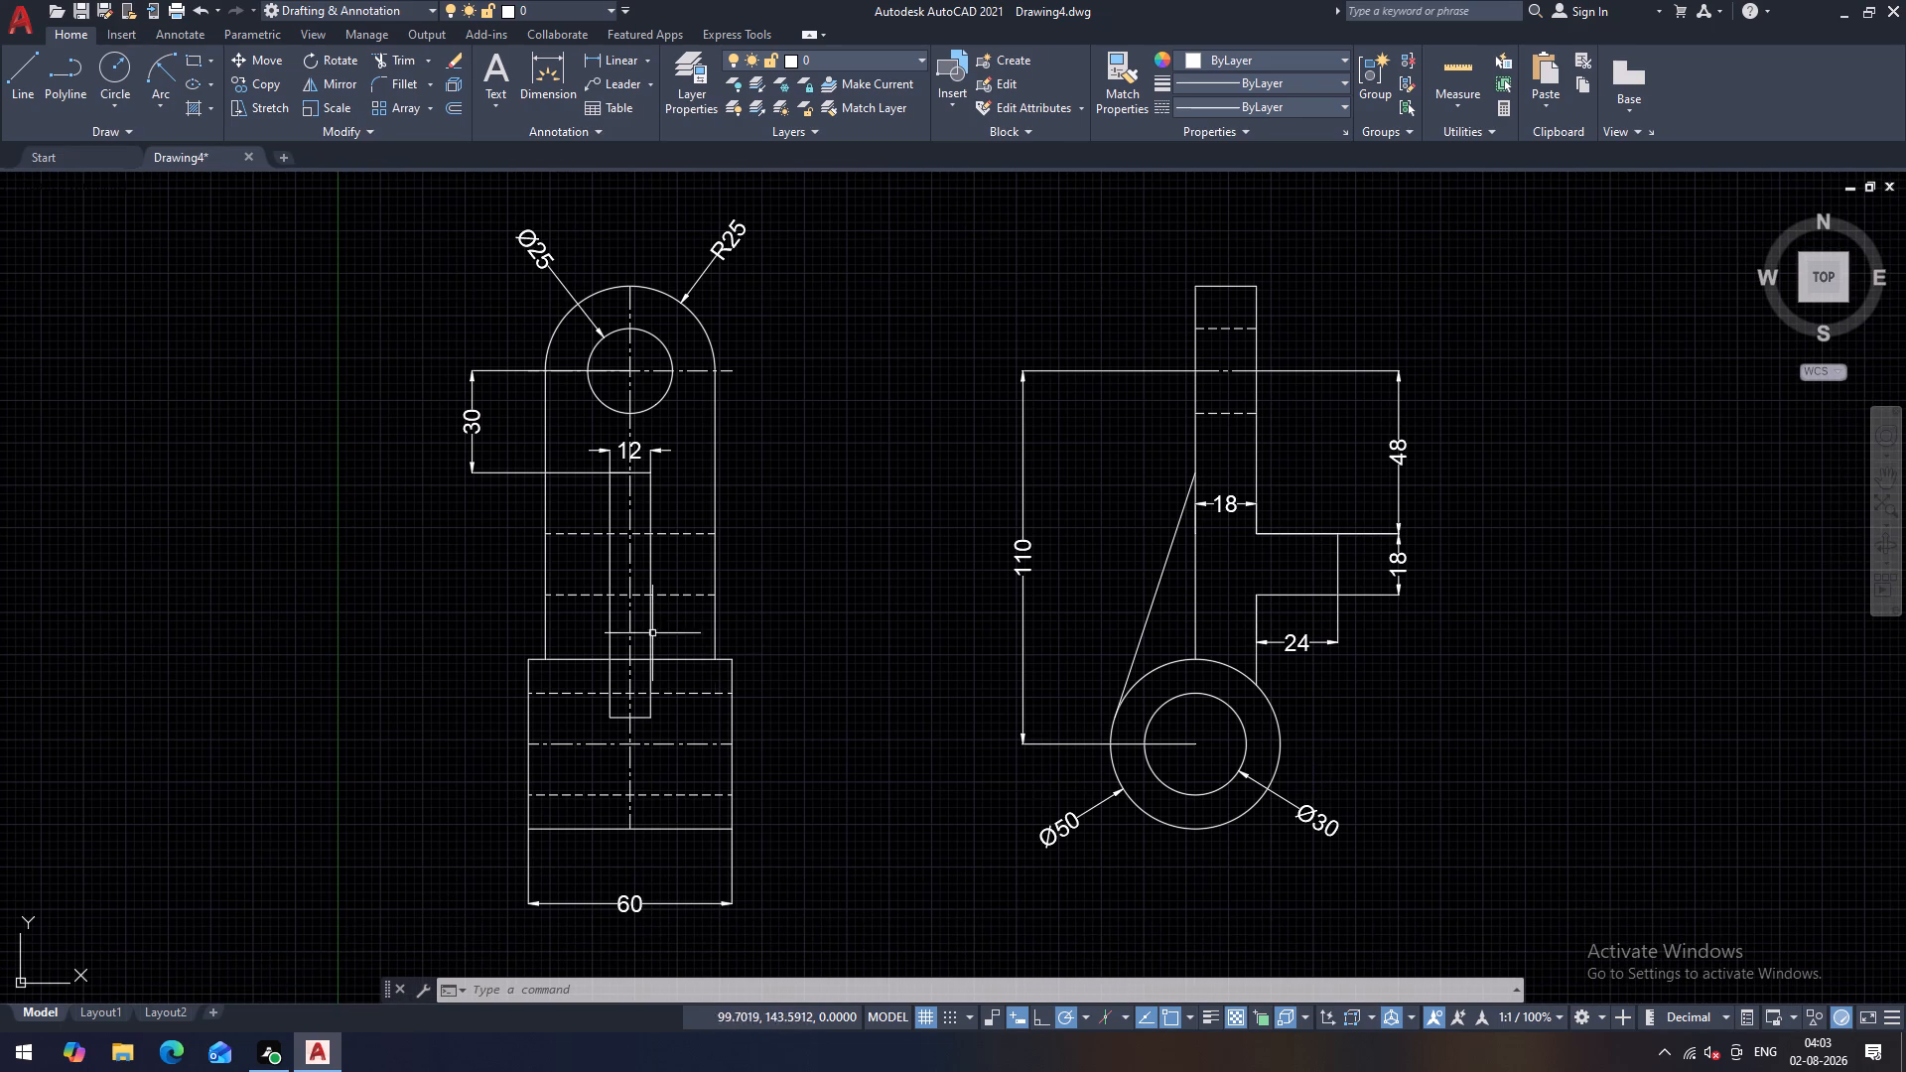
pyautogui.moveTo(872, 680); pyautogui.dragTo(856, 677, button='middle')
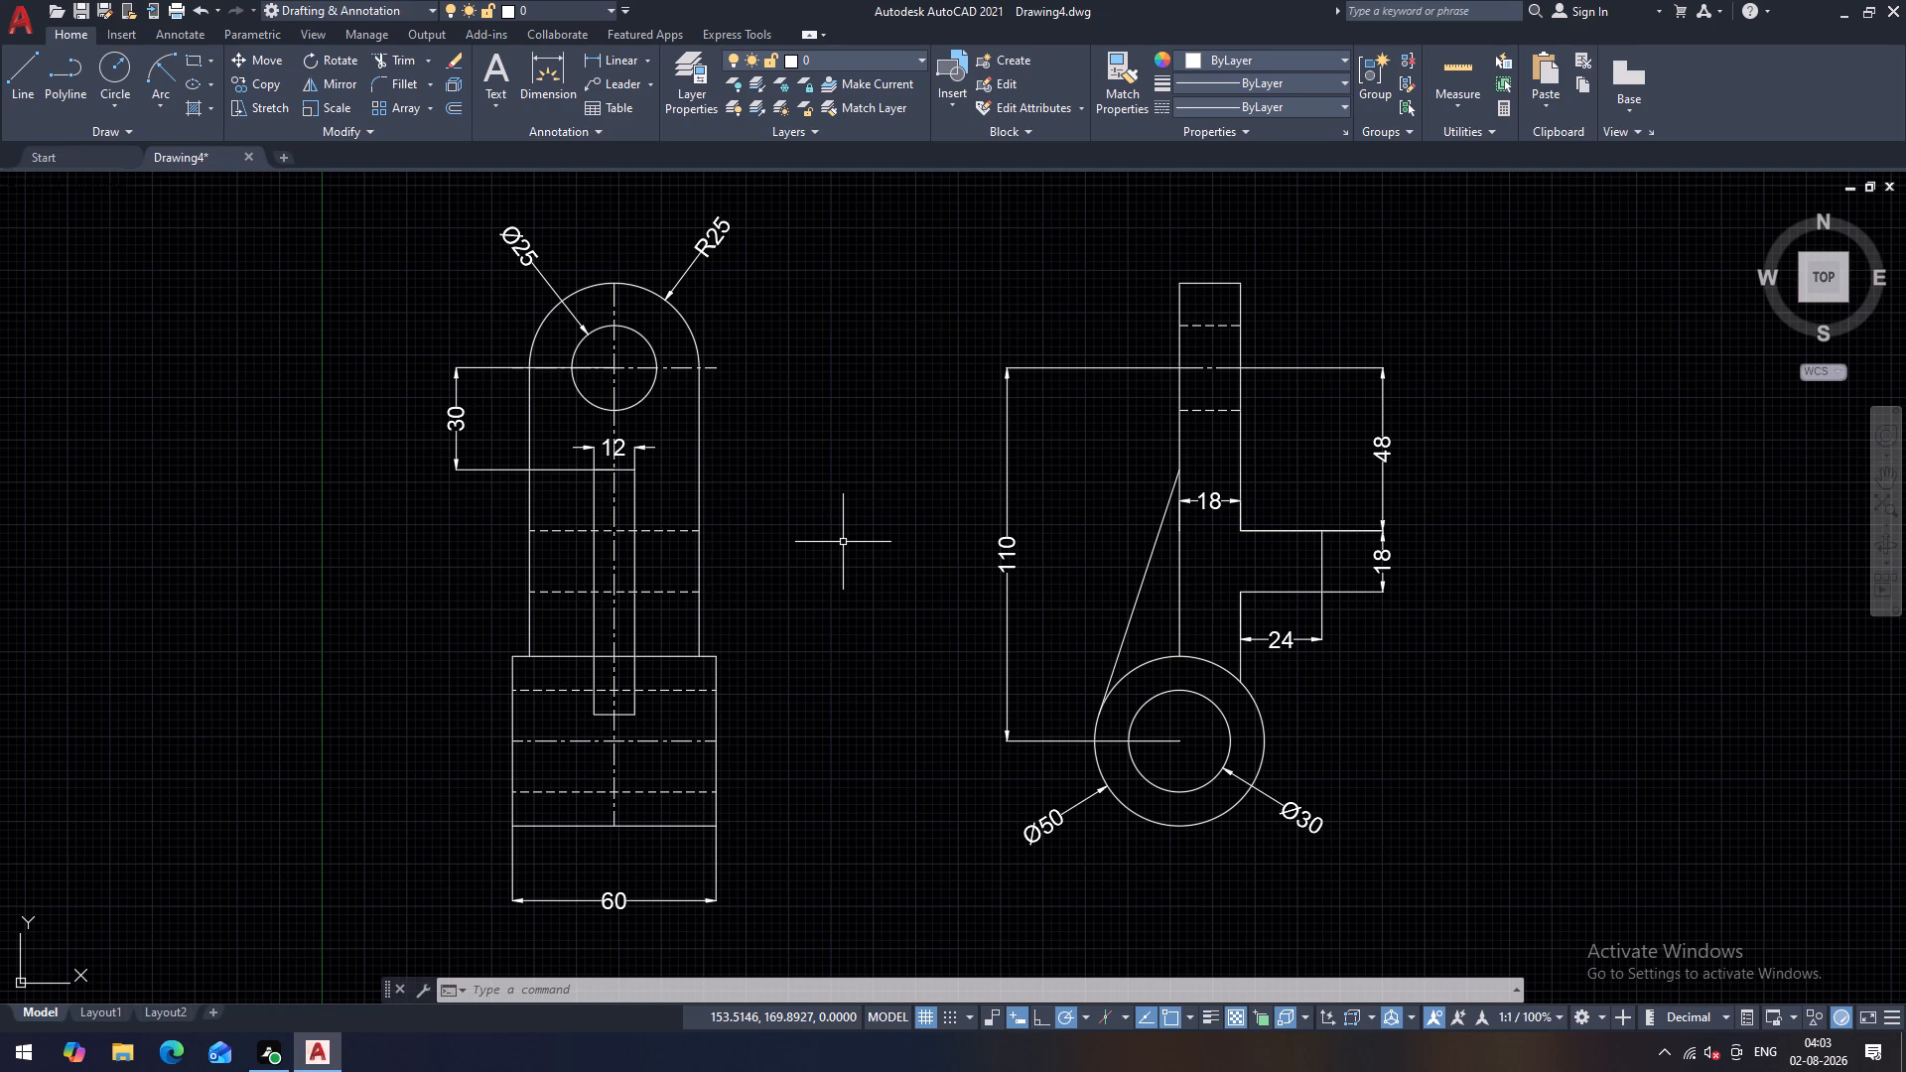
pyautogui.scroll(-1, 843, 542)
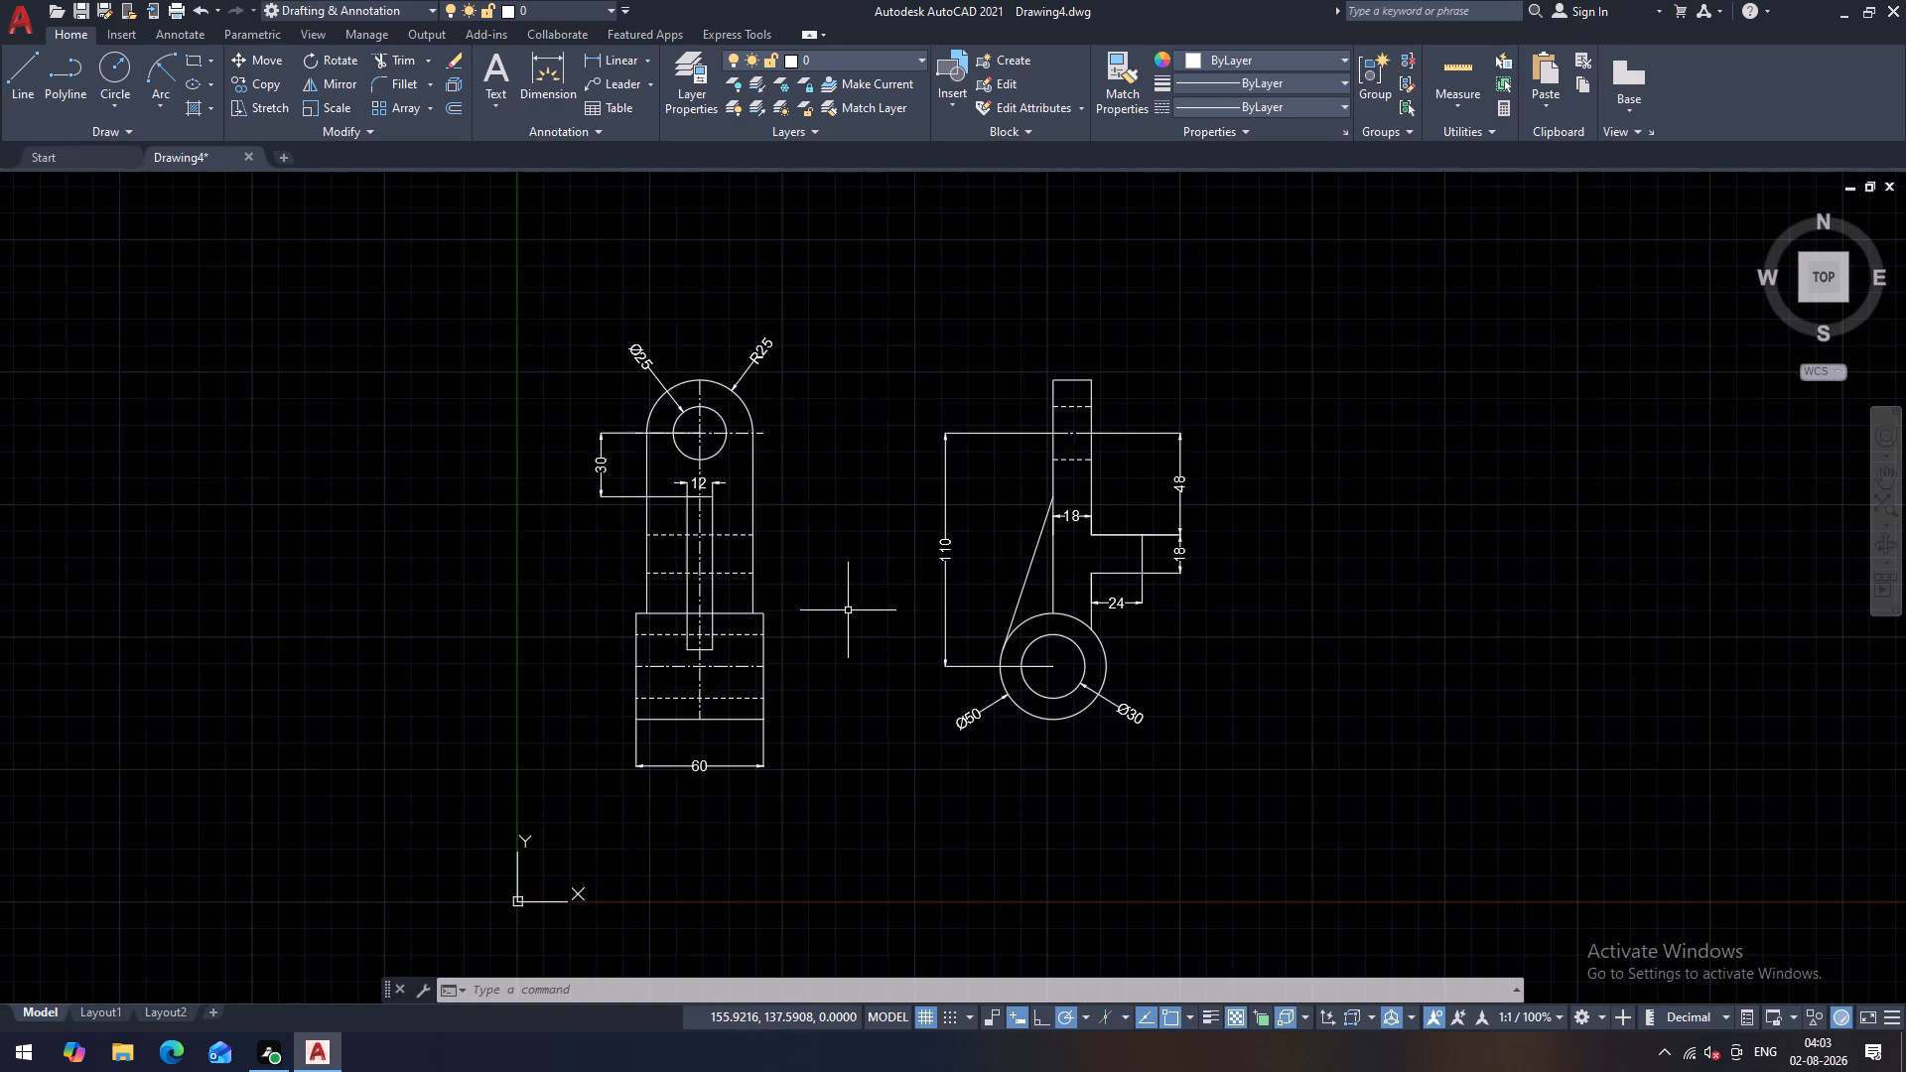
pyautogui.moveTo(852, 603); pyautogui.dragTo(865, 690, button='middle')
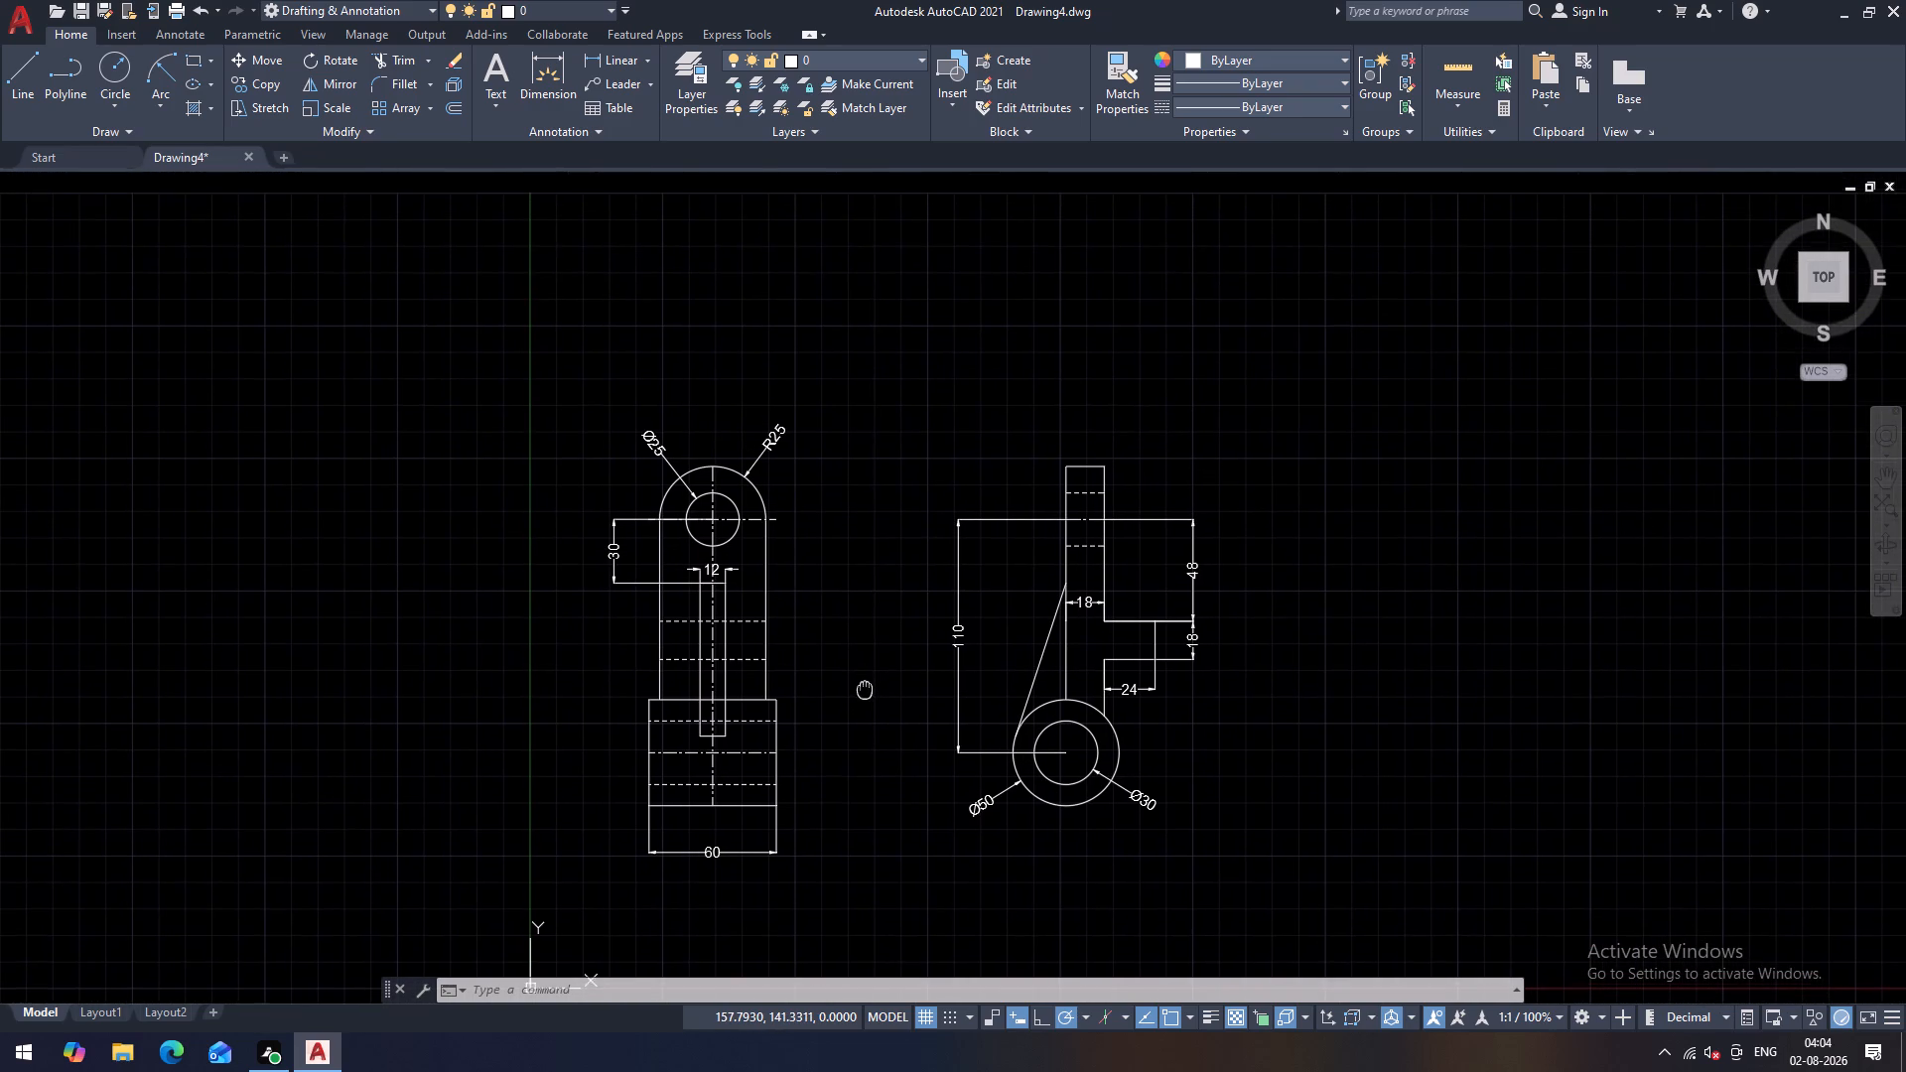
pyautogui.moveTo(865, 690); pyautogui.dragTo(865, 691, button='middle')
pyautogui.moveTo(1014, 632); pyautogui.dragTo(989, 642, button='middle')
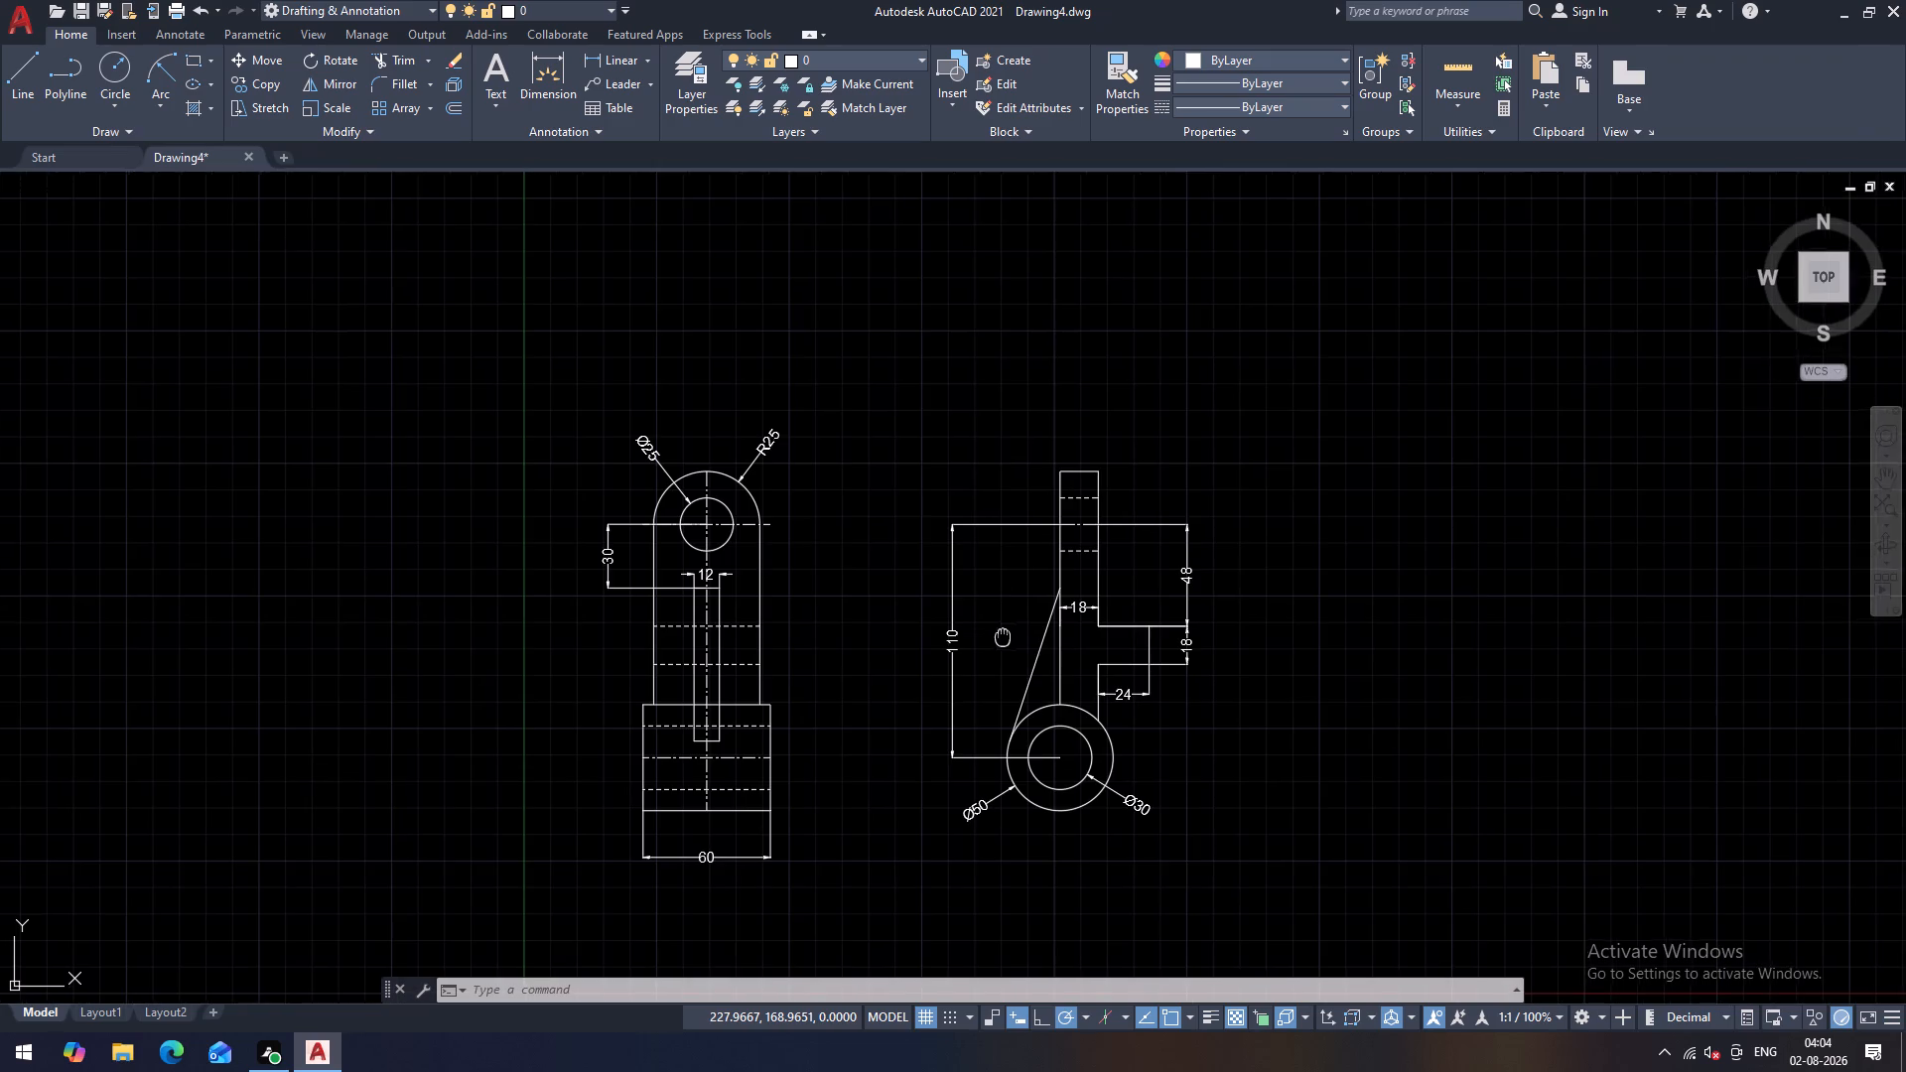
pyautogui.moveTo(989, 642); pyautogui.dragTo(900, 689, button='middle')
pyautogui.scroll(1, 959, 556)
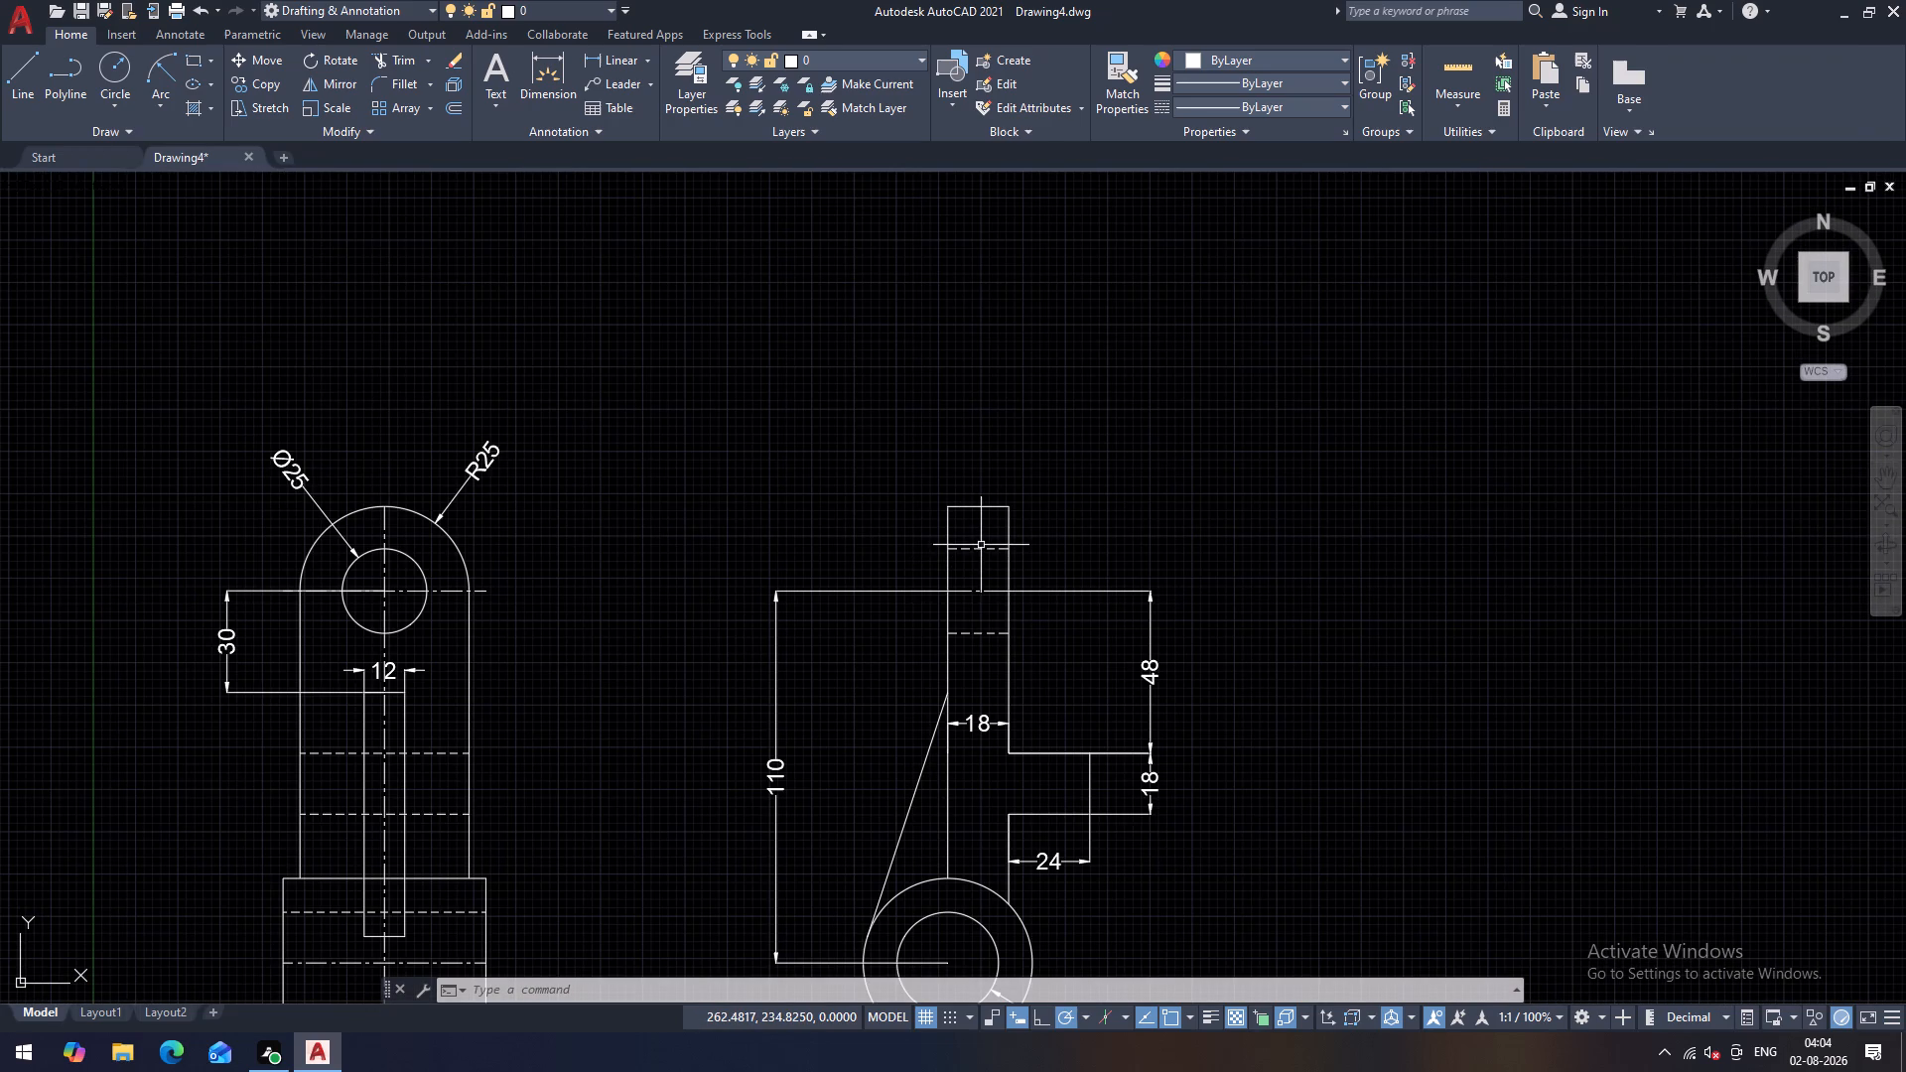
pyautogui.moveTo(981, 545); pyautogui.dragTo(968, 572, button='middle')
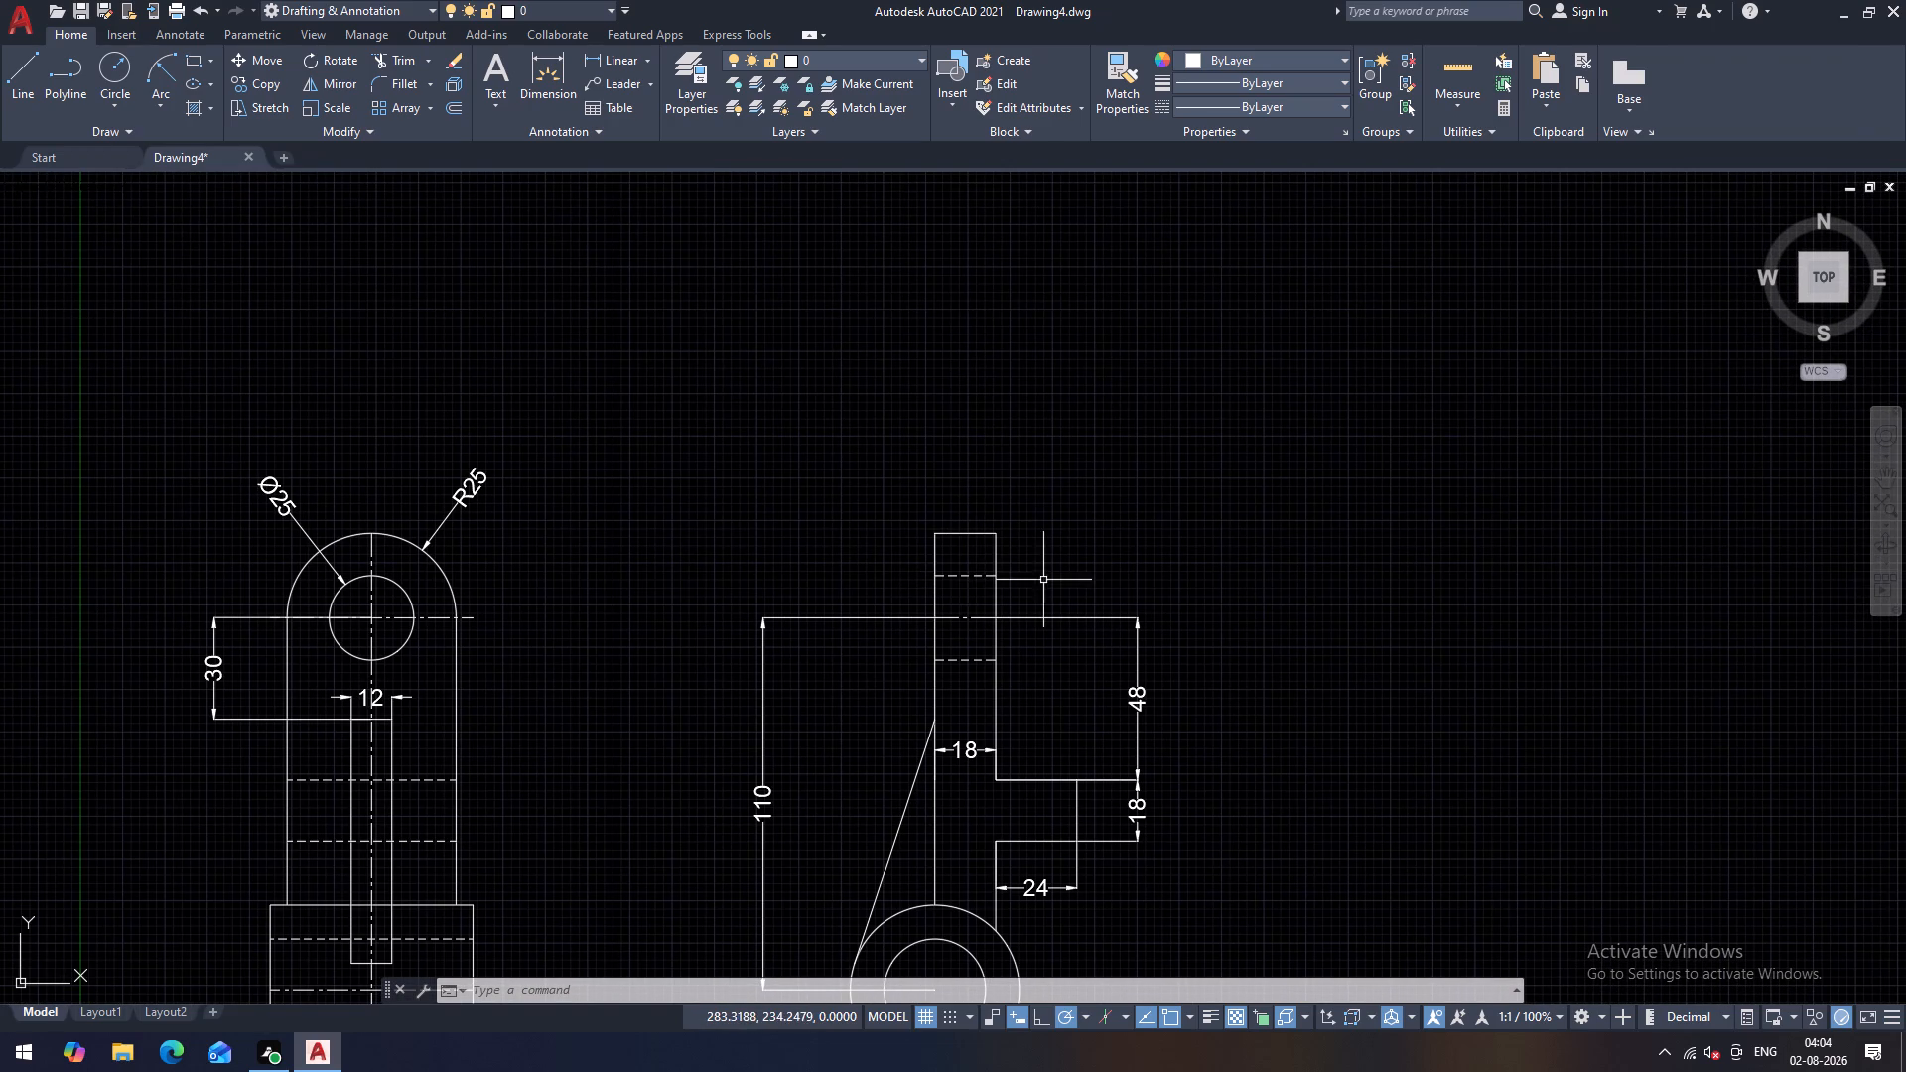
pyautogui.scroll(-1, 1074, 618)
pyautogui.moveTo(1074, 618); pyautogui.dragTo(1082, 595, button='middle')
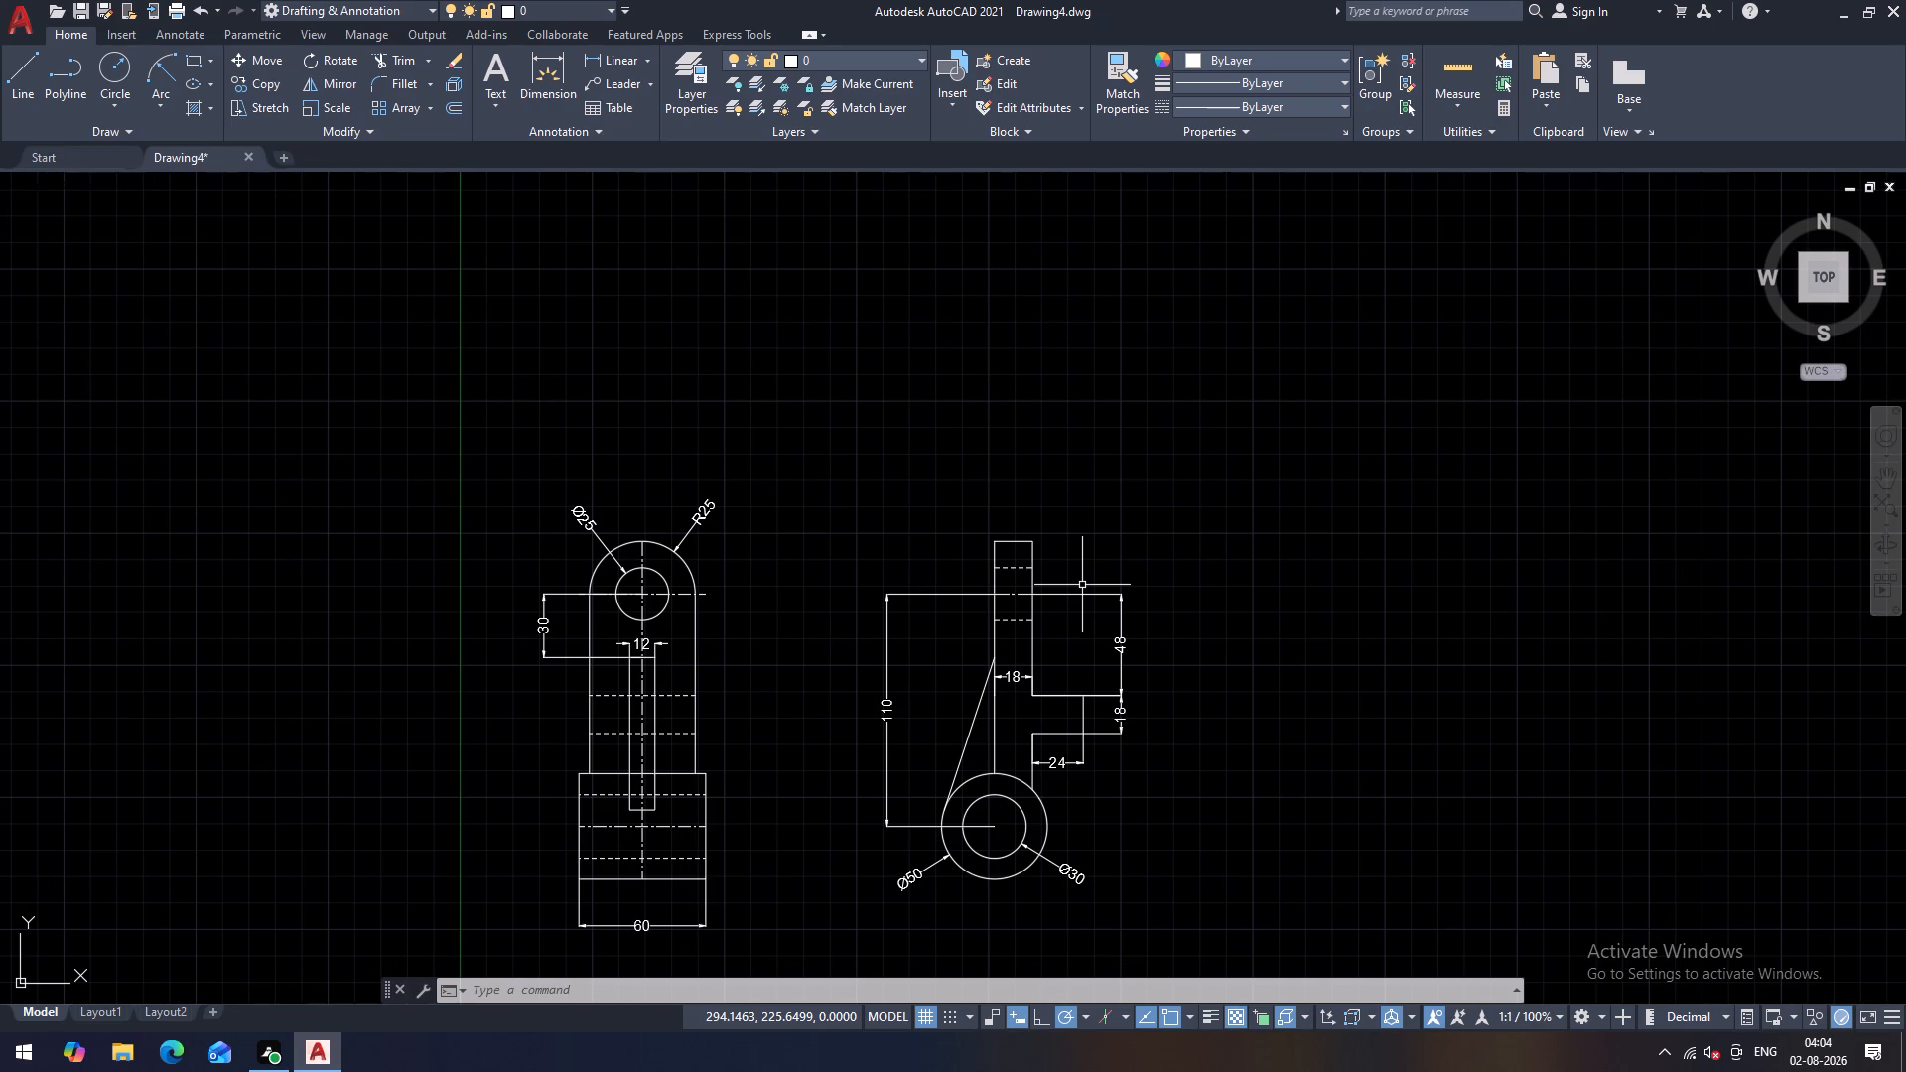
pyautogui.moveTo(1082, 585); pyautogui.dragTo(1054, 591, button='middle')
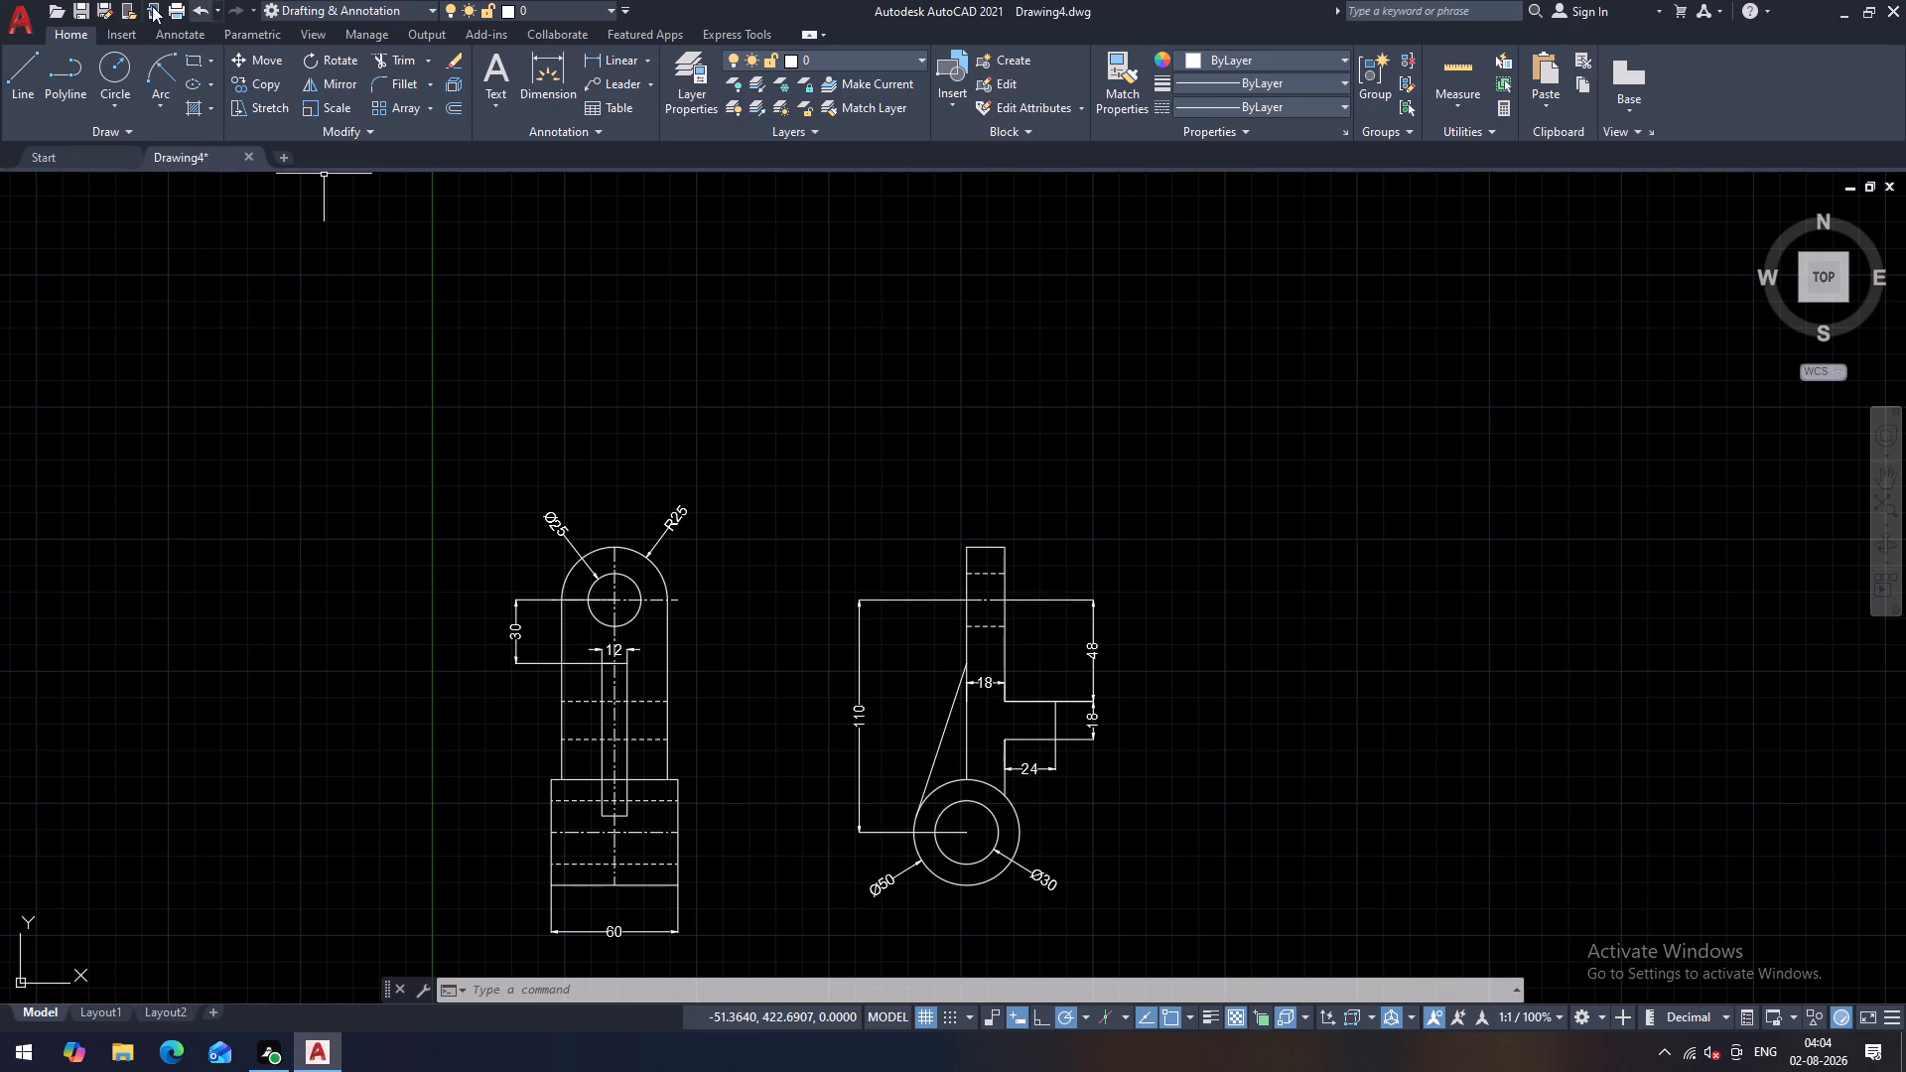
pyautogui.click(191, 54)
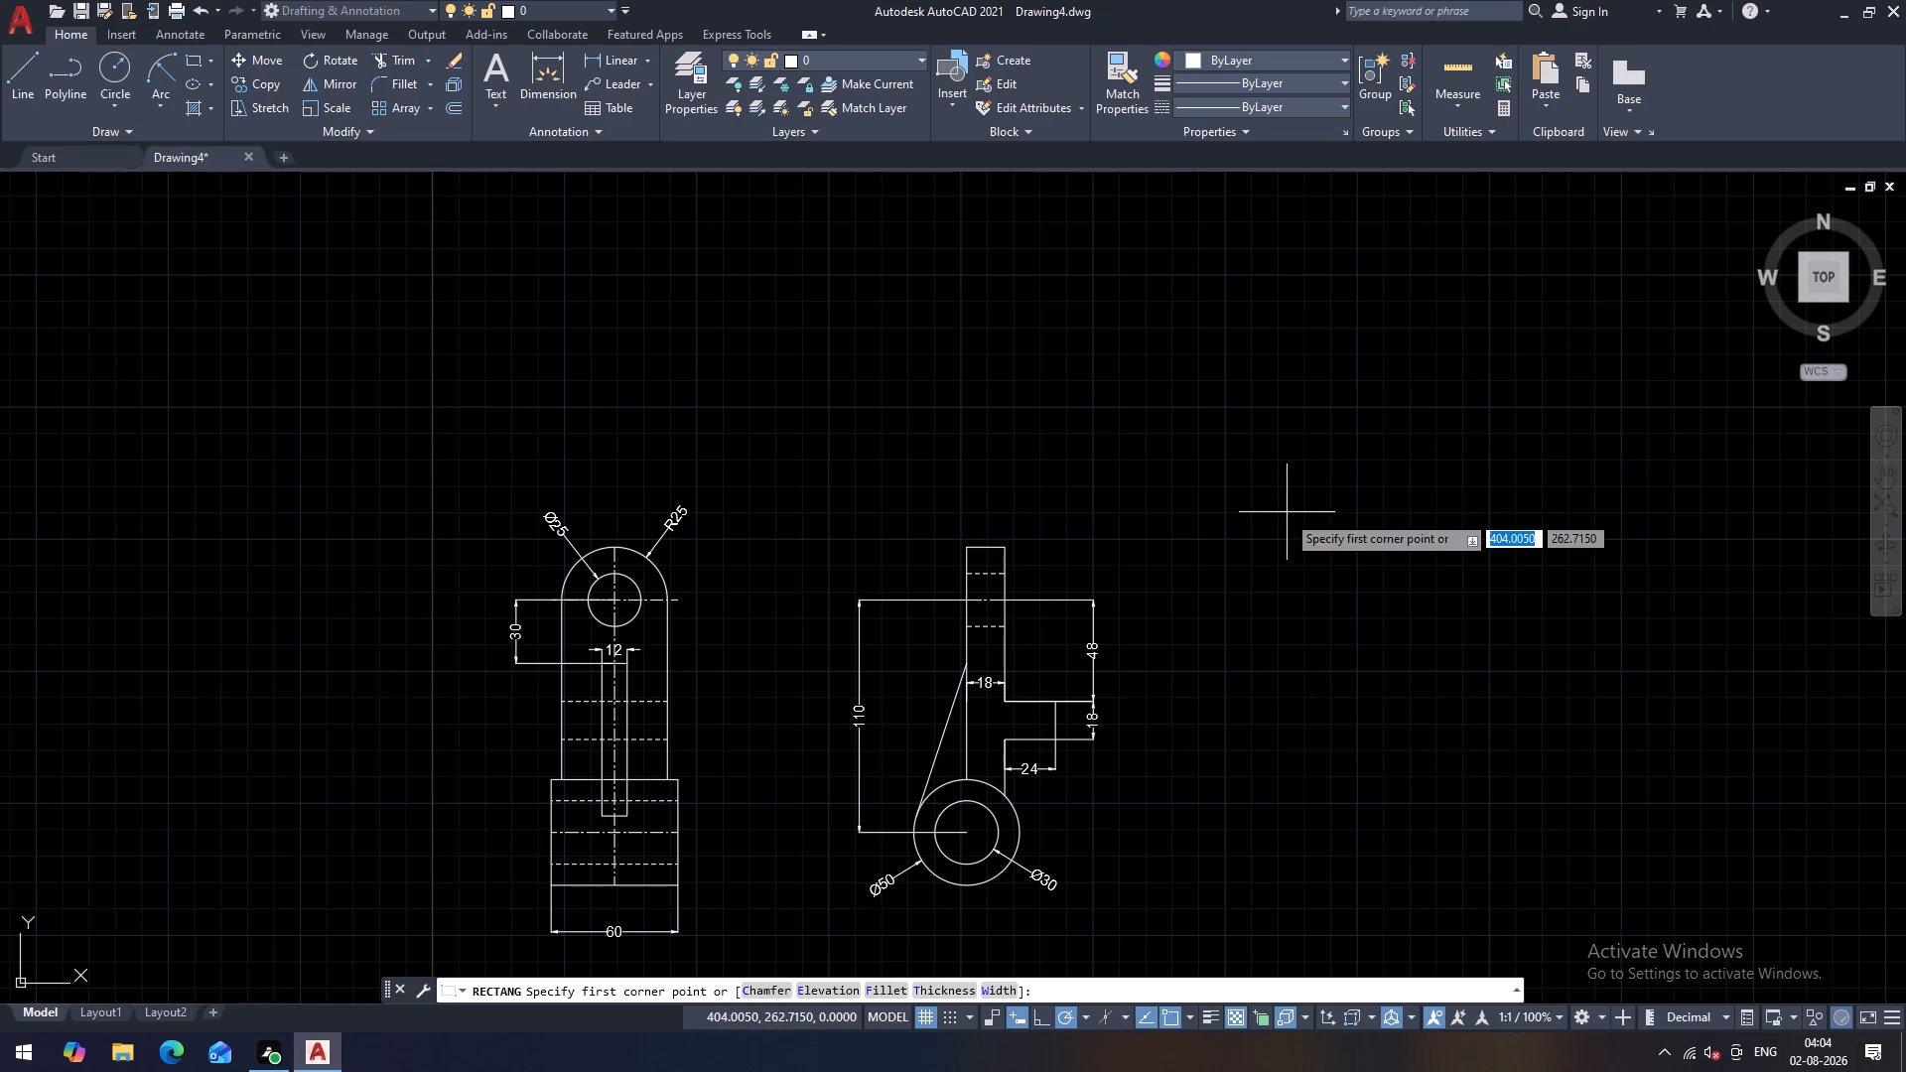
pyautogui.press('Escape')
# Turn on isometric drafting and switch to the left isoplane, with empty space beside the two views for an isometric drawing.
pyautogui.moveTo(1156, 653); pyautogui.dragTo(1139, 544, button='middle')
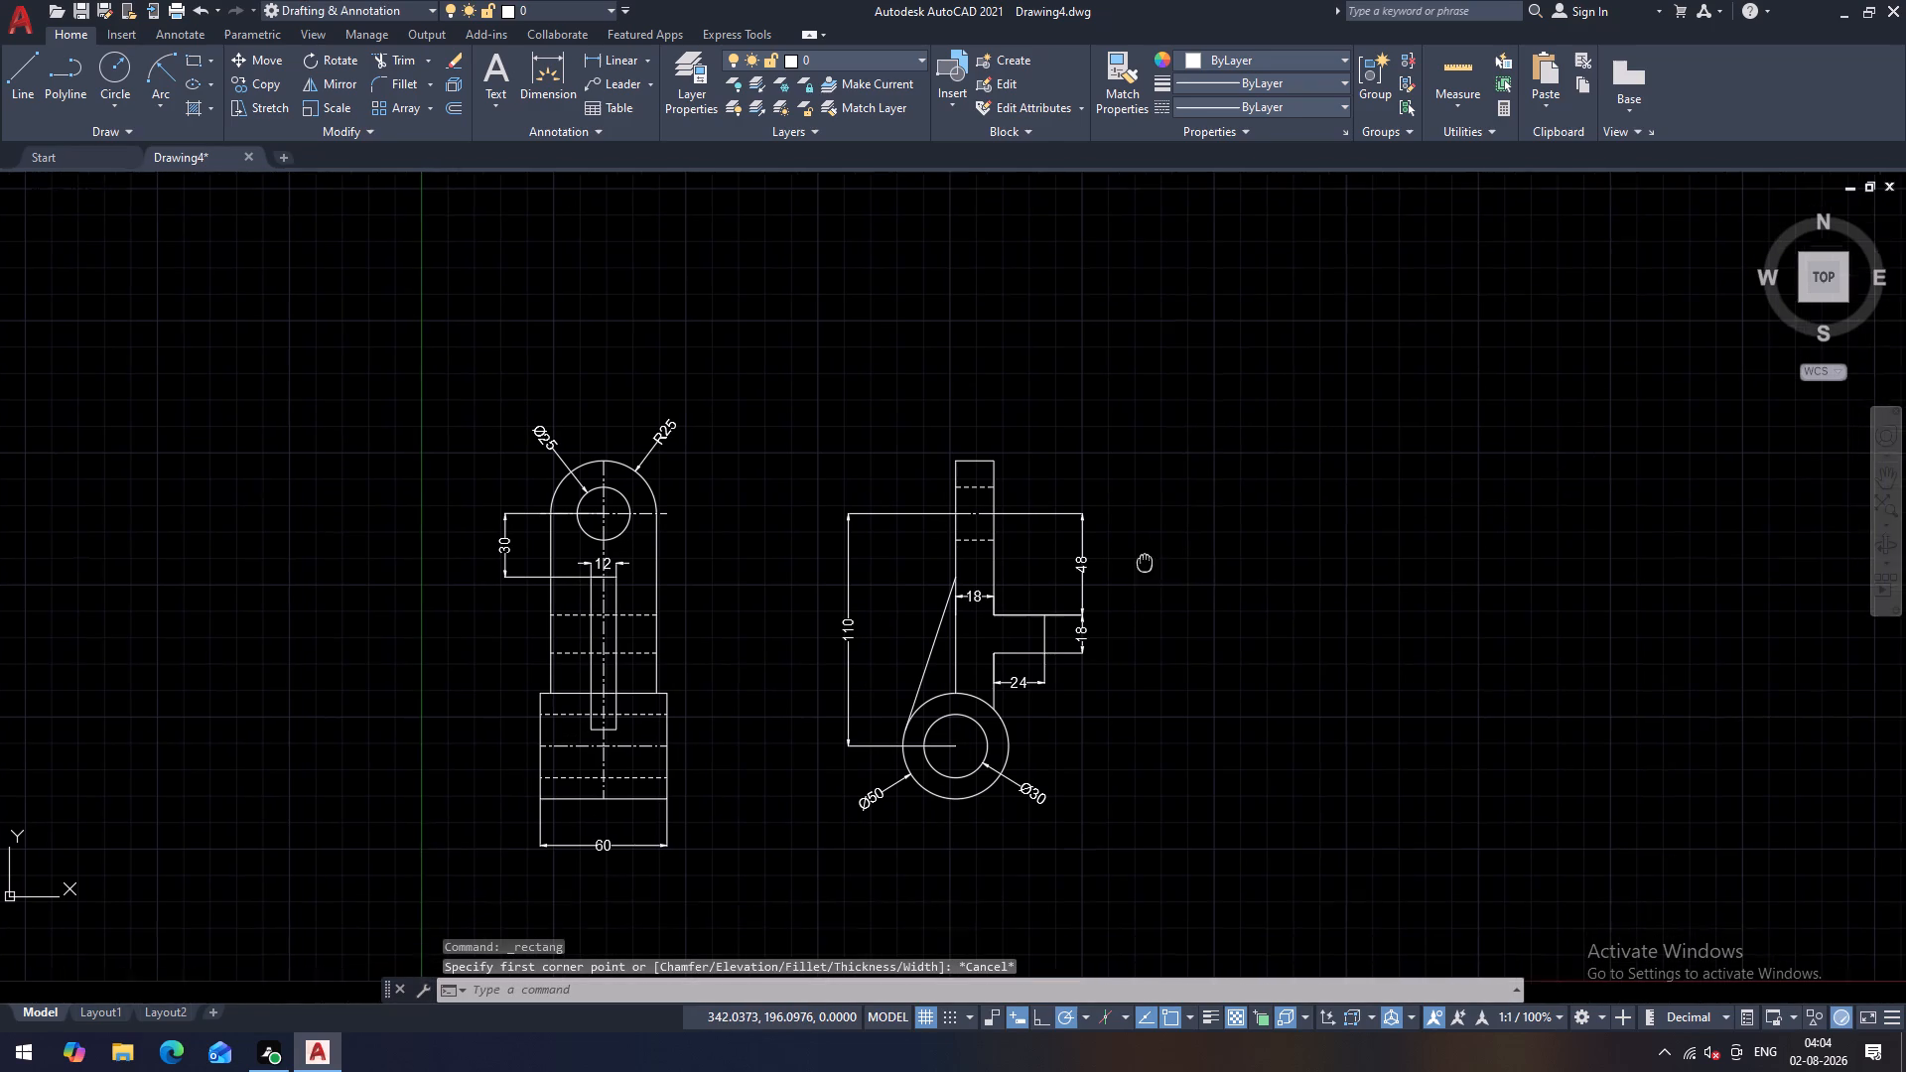
pyautogui.moveTo(1139, 544); pyautogui.dragTo(1138, 535, button='middle')
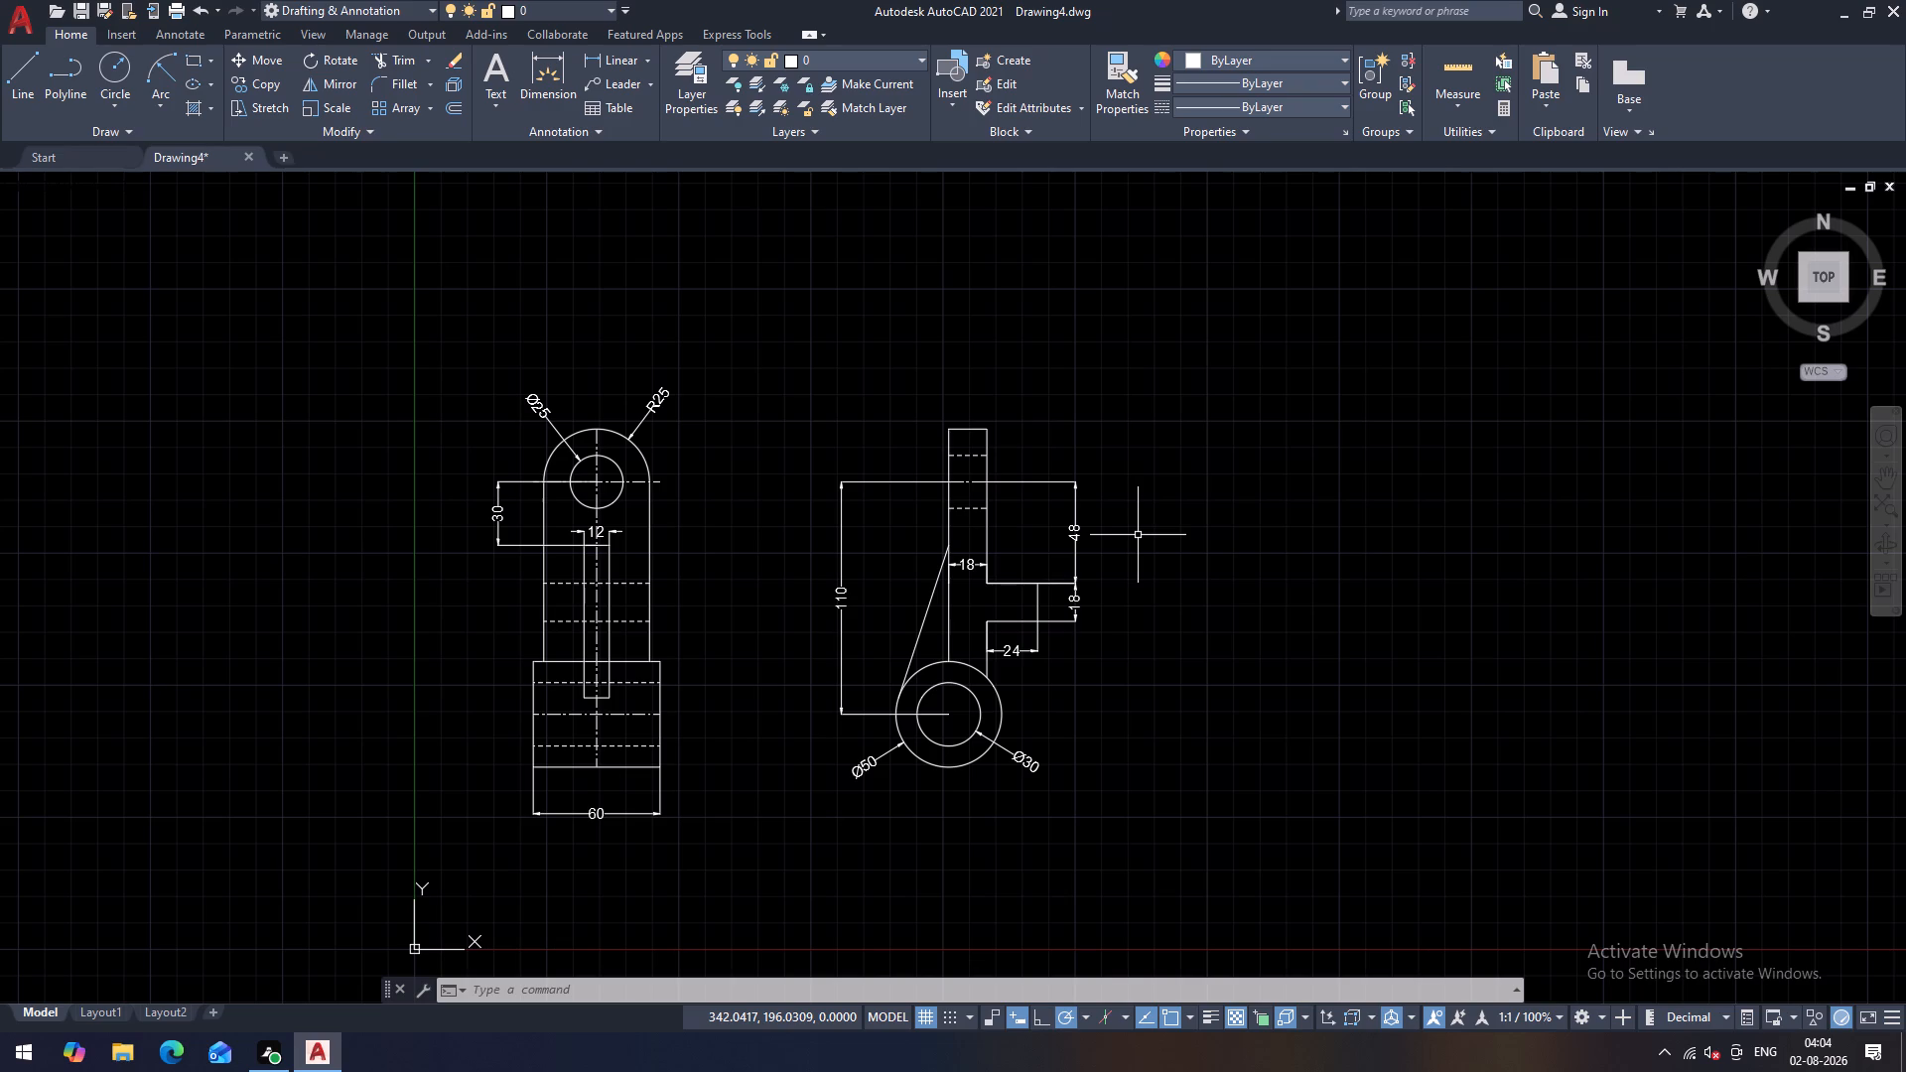
pyautogui.moveTo(1138, 655); pyautogui.dragTo(977, 561, button='middle')
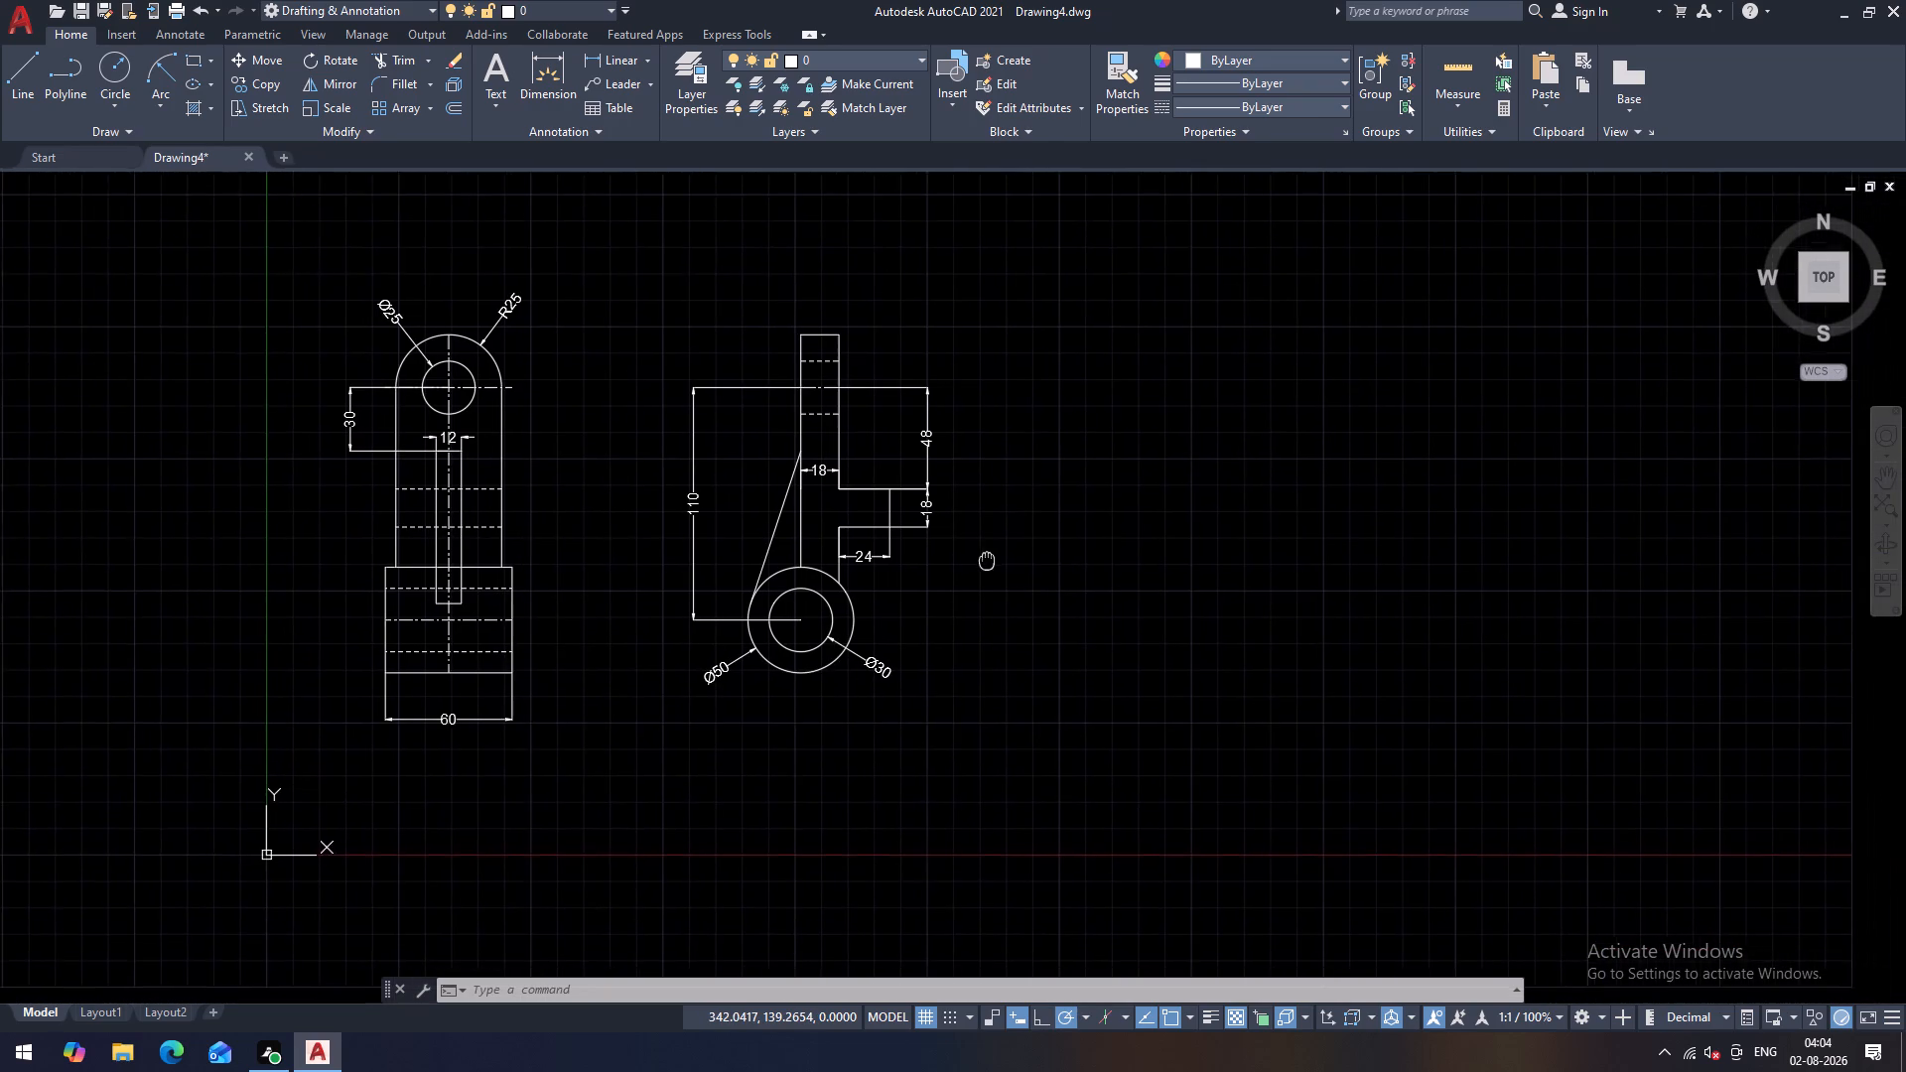
pyautogui.moveTo(977, 561); pyautogui.dragTo(946, 556, button='middle')
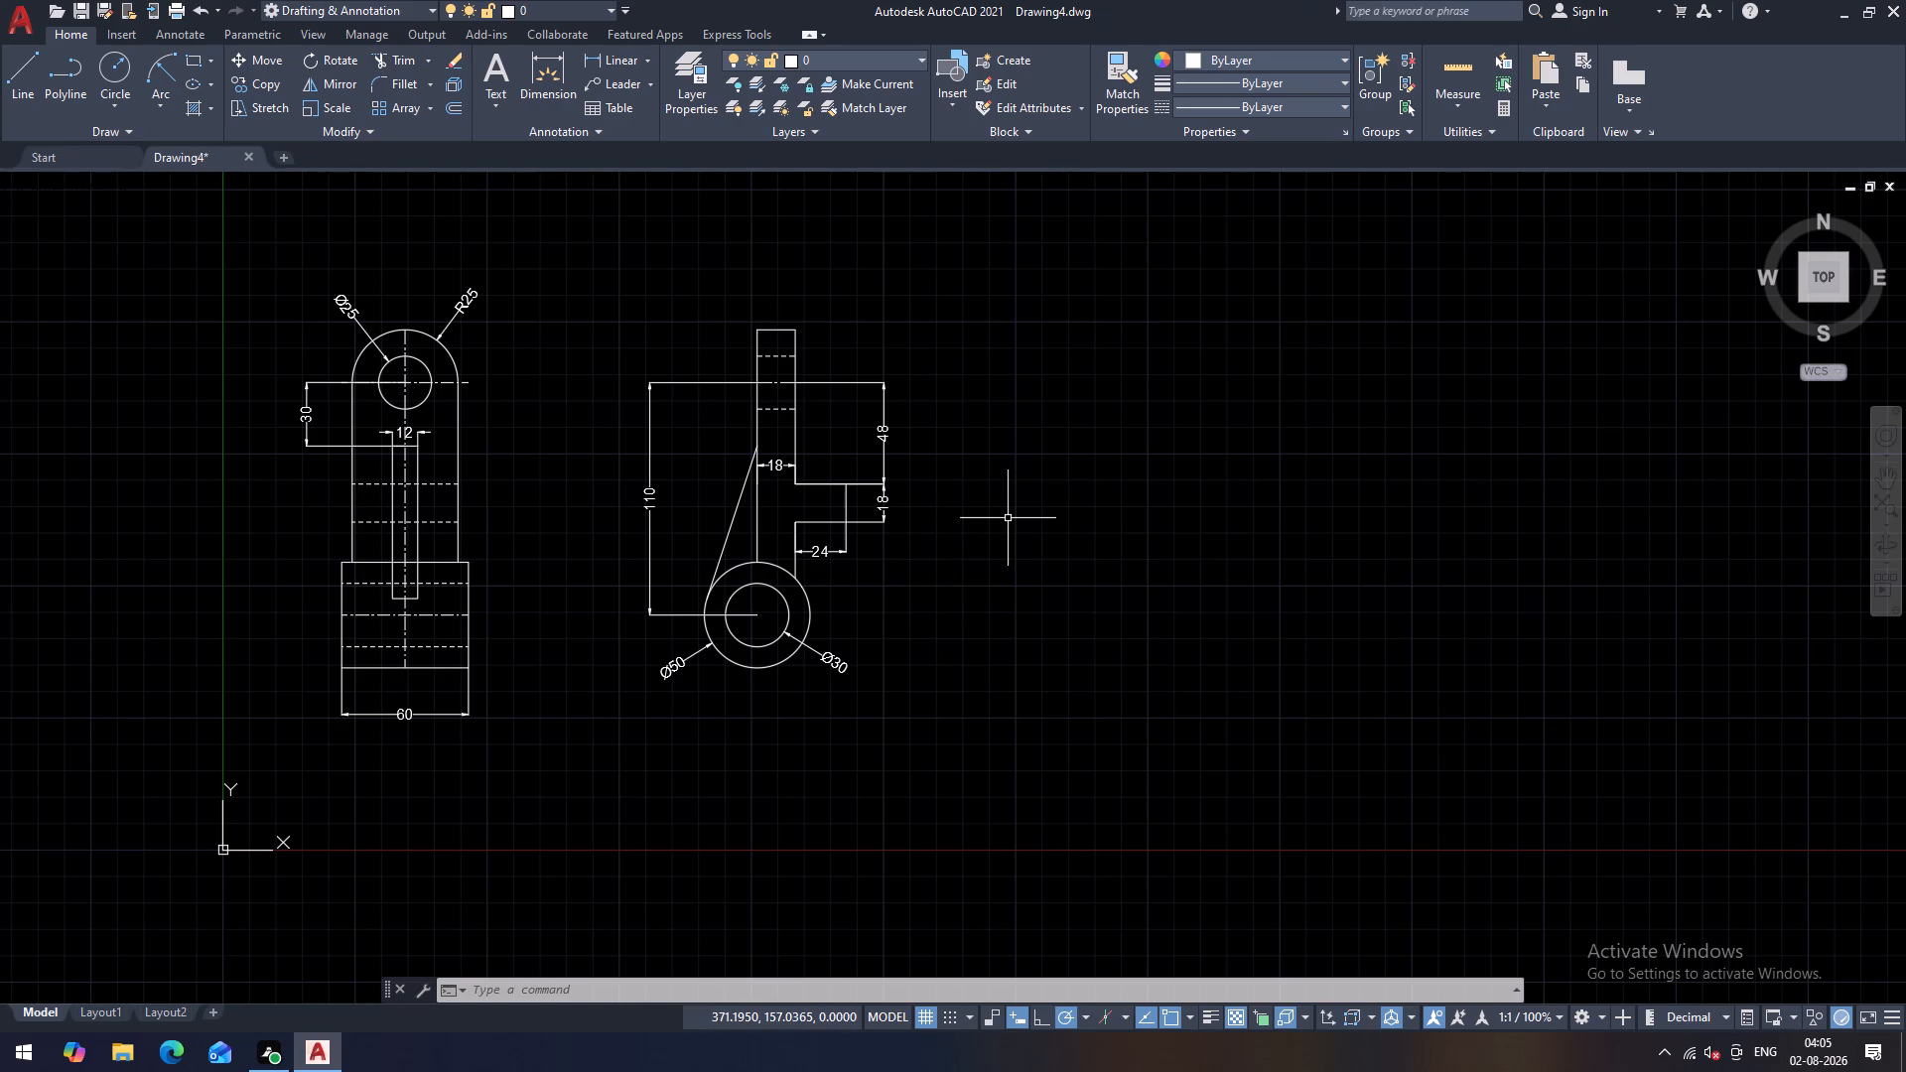
pyautogui.moveTo(1008, 518); pyautogui.dragTo(977, 501, button='middle')
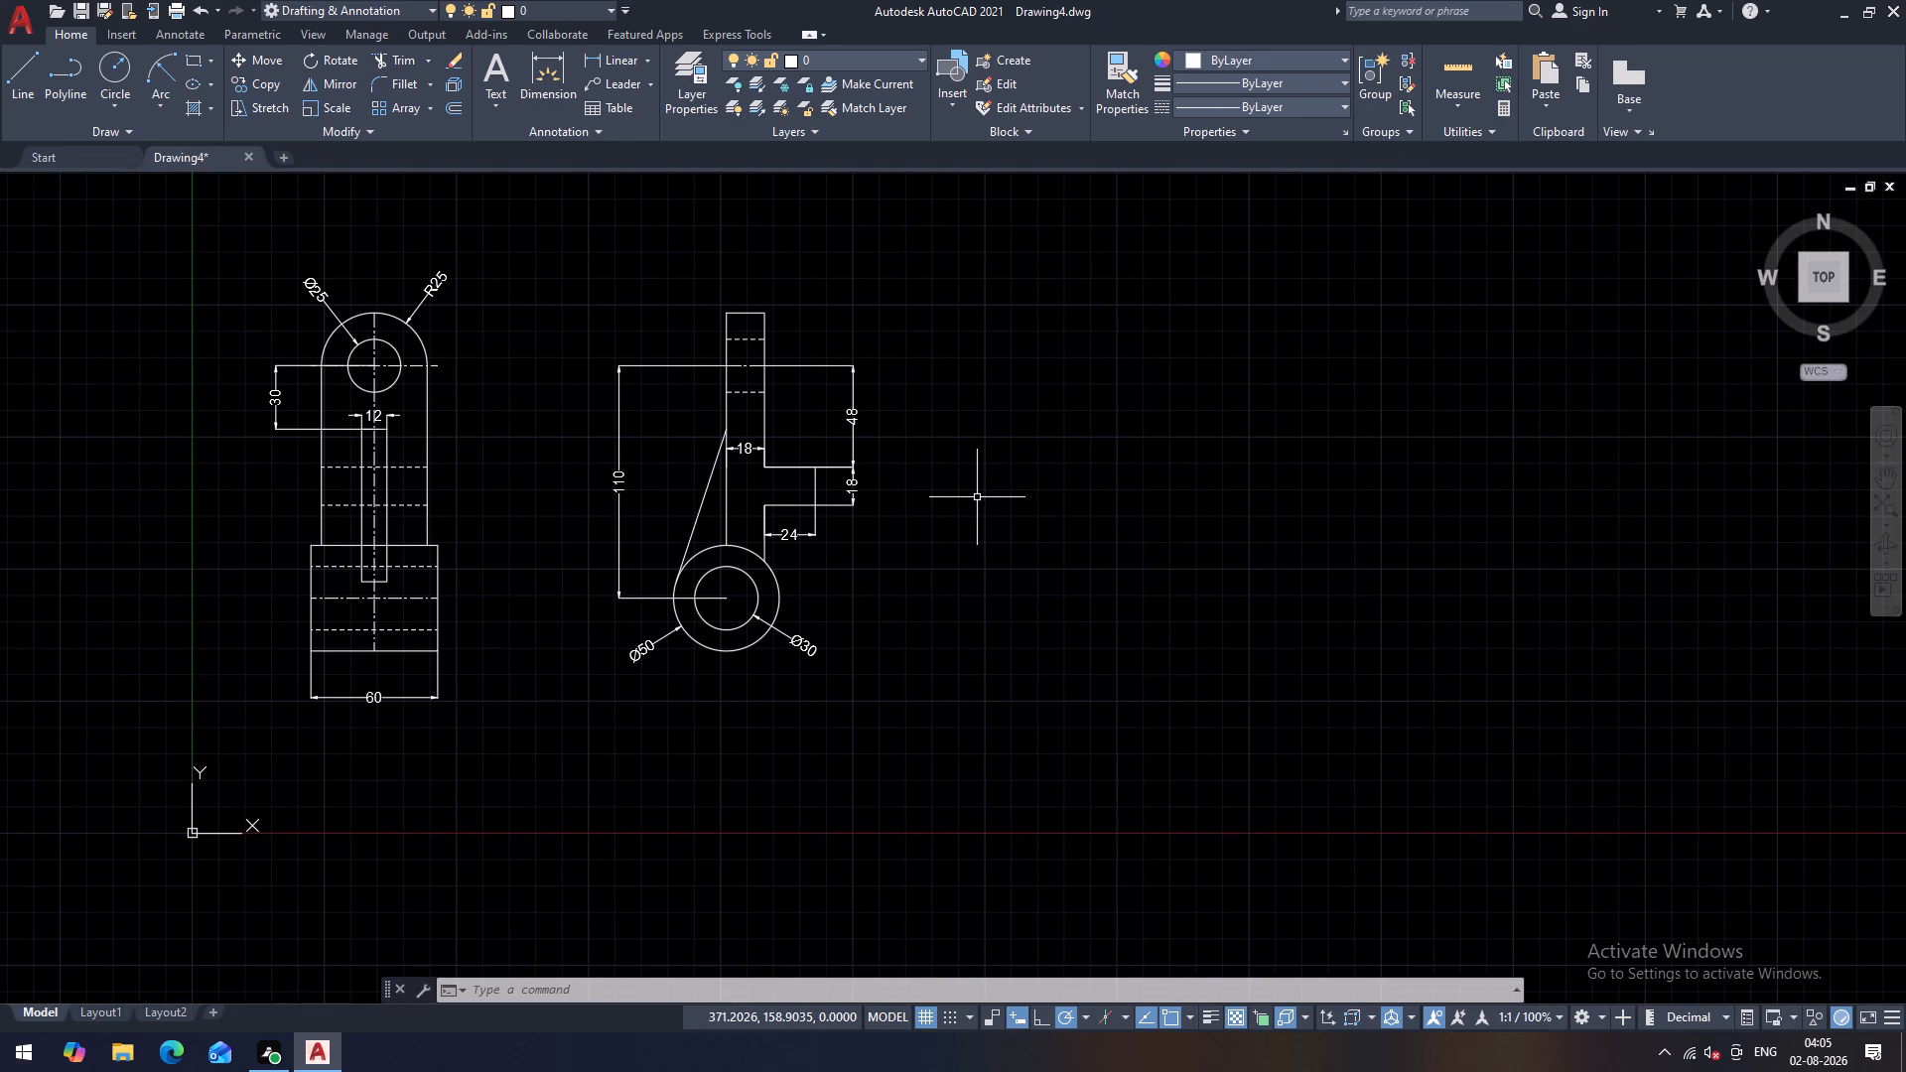
pyautogui.moveTo(1033, 497); pyautogui.dragTo(979, 497, button='middle')
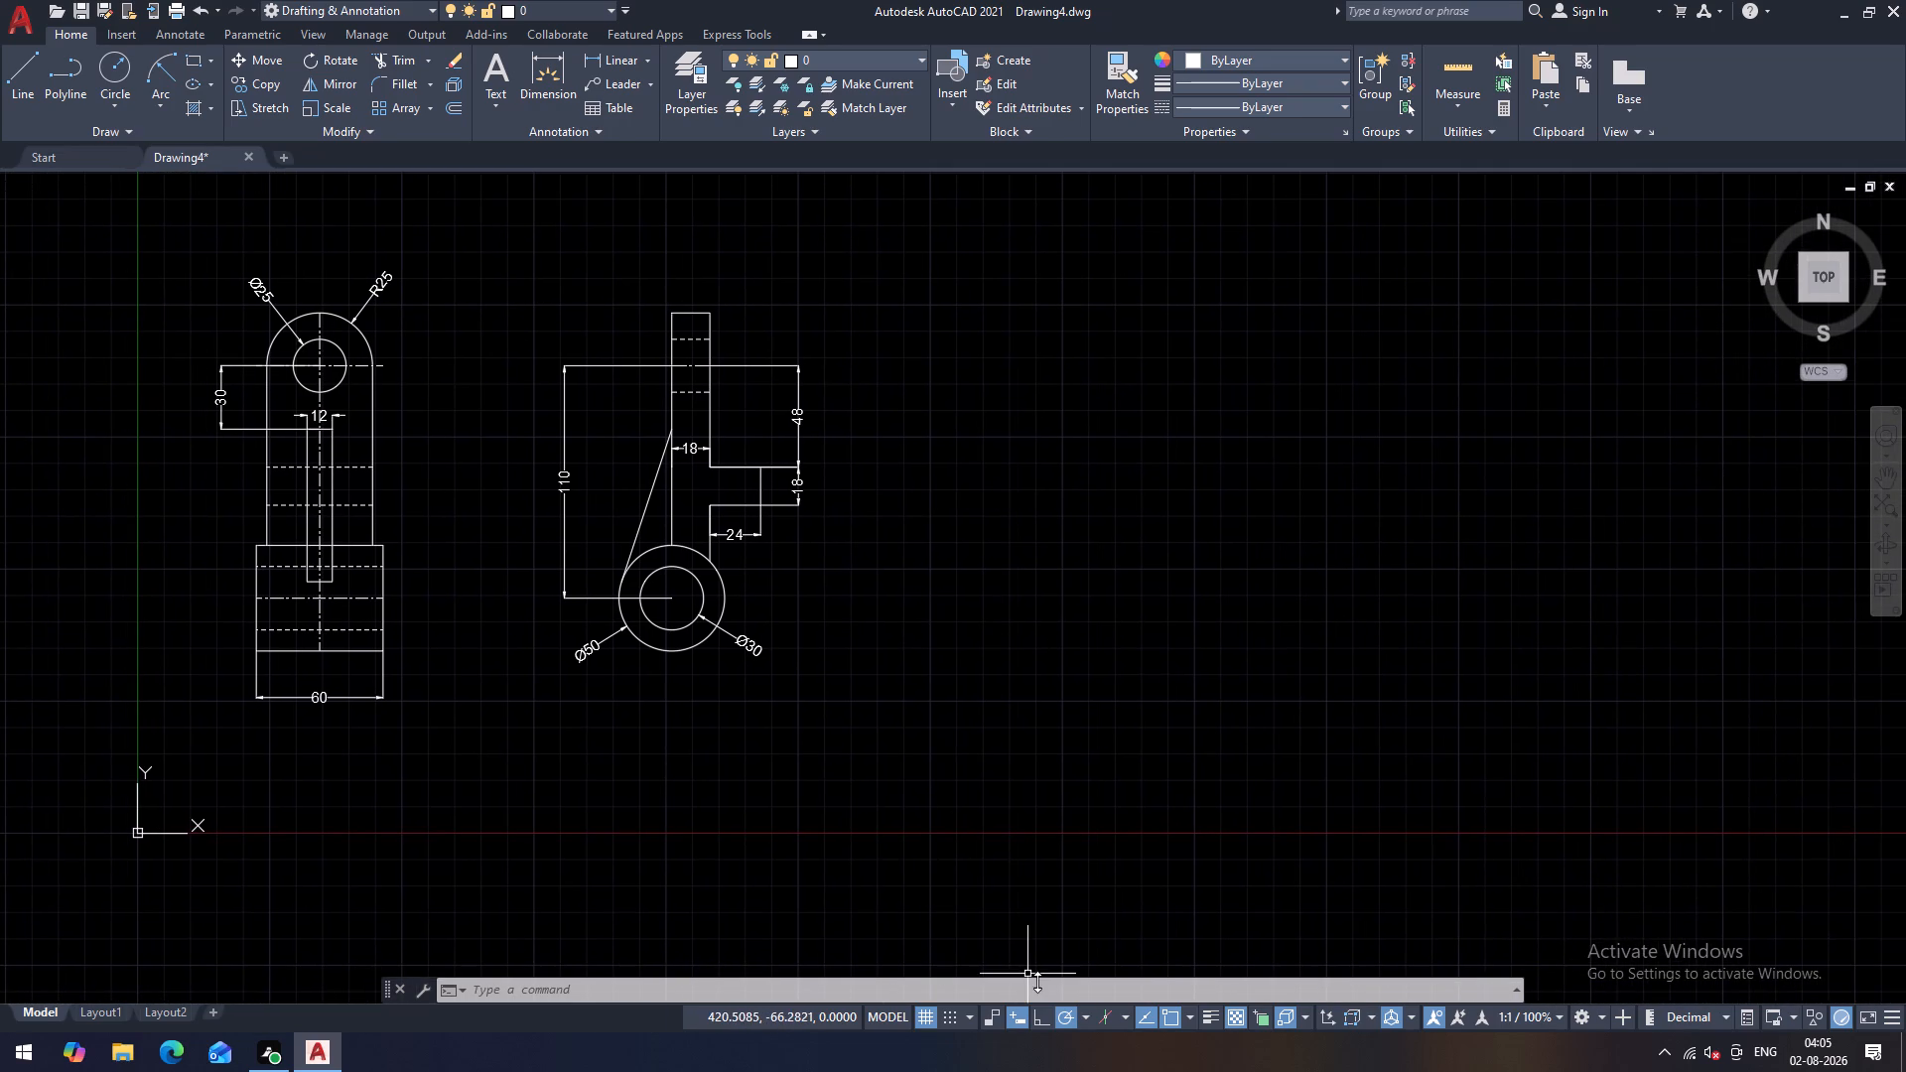
pyautogui.click(1099, 1015)
pyautogui.scroll(-1, 1072, 708)
pyautogui.moveTo(1045, 700); pyautogui.dragTo(954, 686, button='middle')
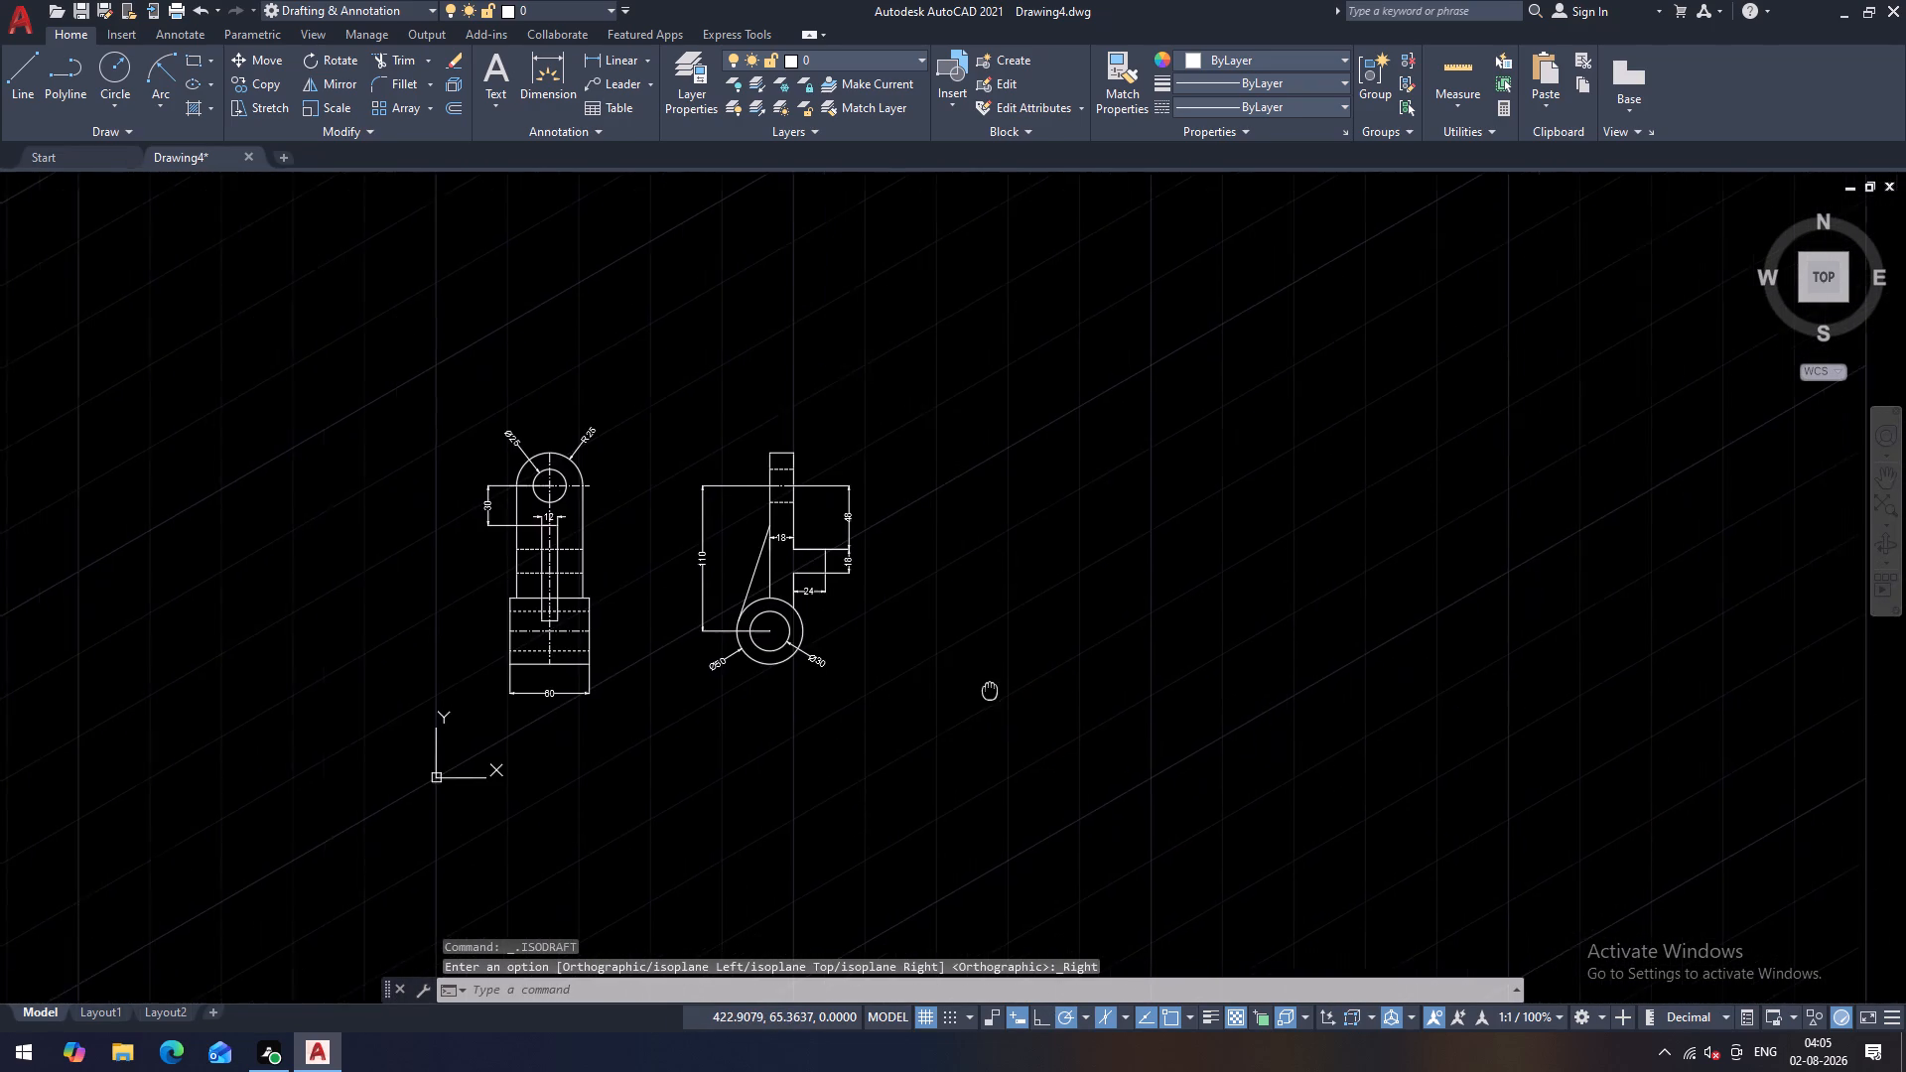
pyautogui.moveTo(954, 686); pyautogui.dragTo(861, 687, button='middle')
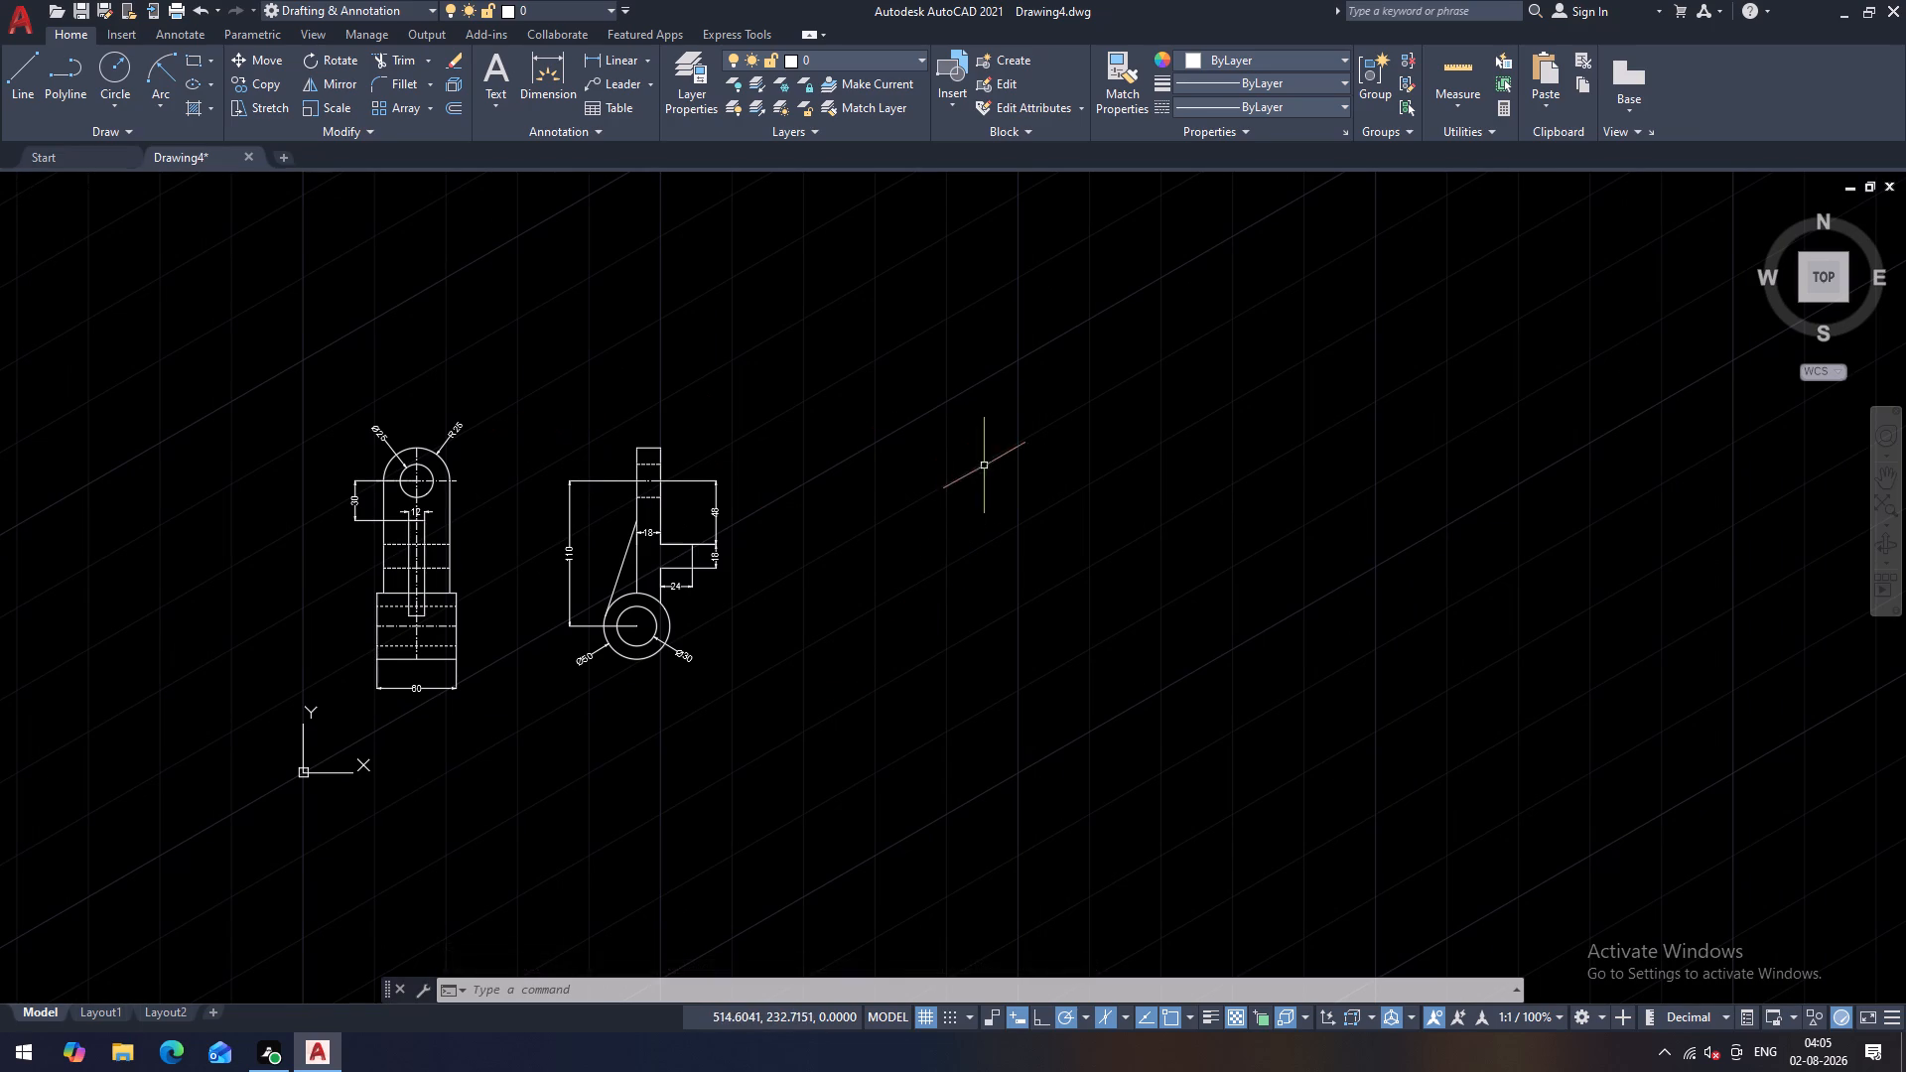
pyautogui.moveTo(984, 466); pyautogui.dragTo(971, 543, button='middle')
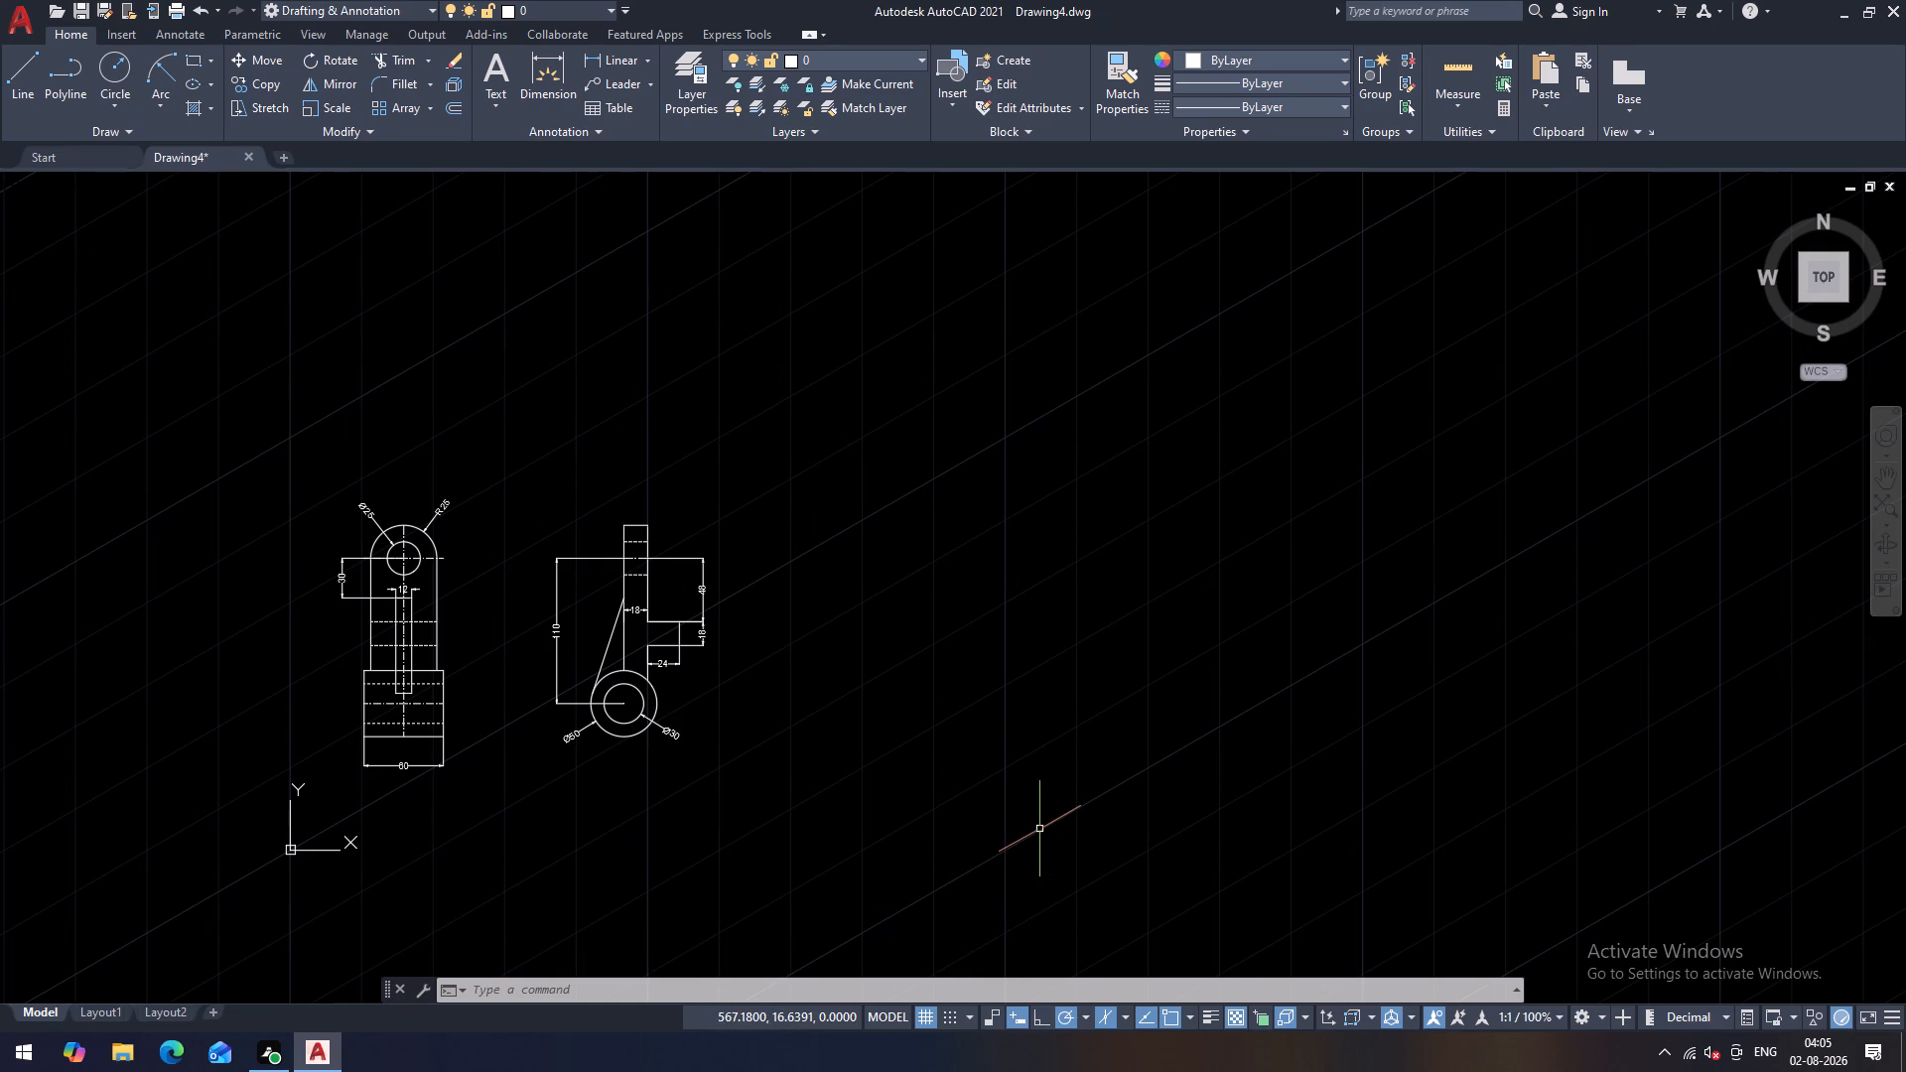
pyautogui.press('F5')
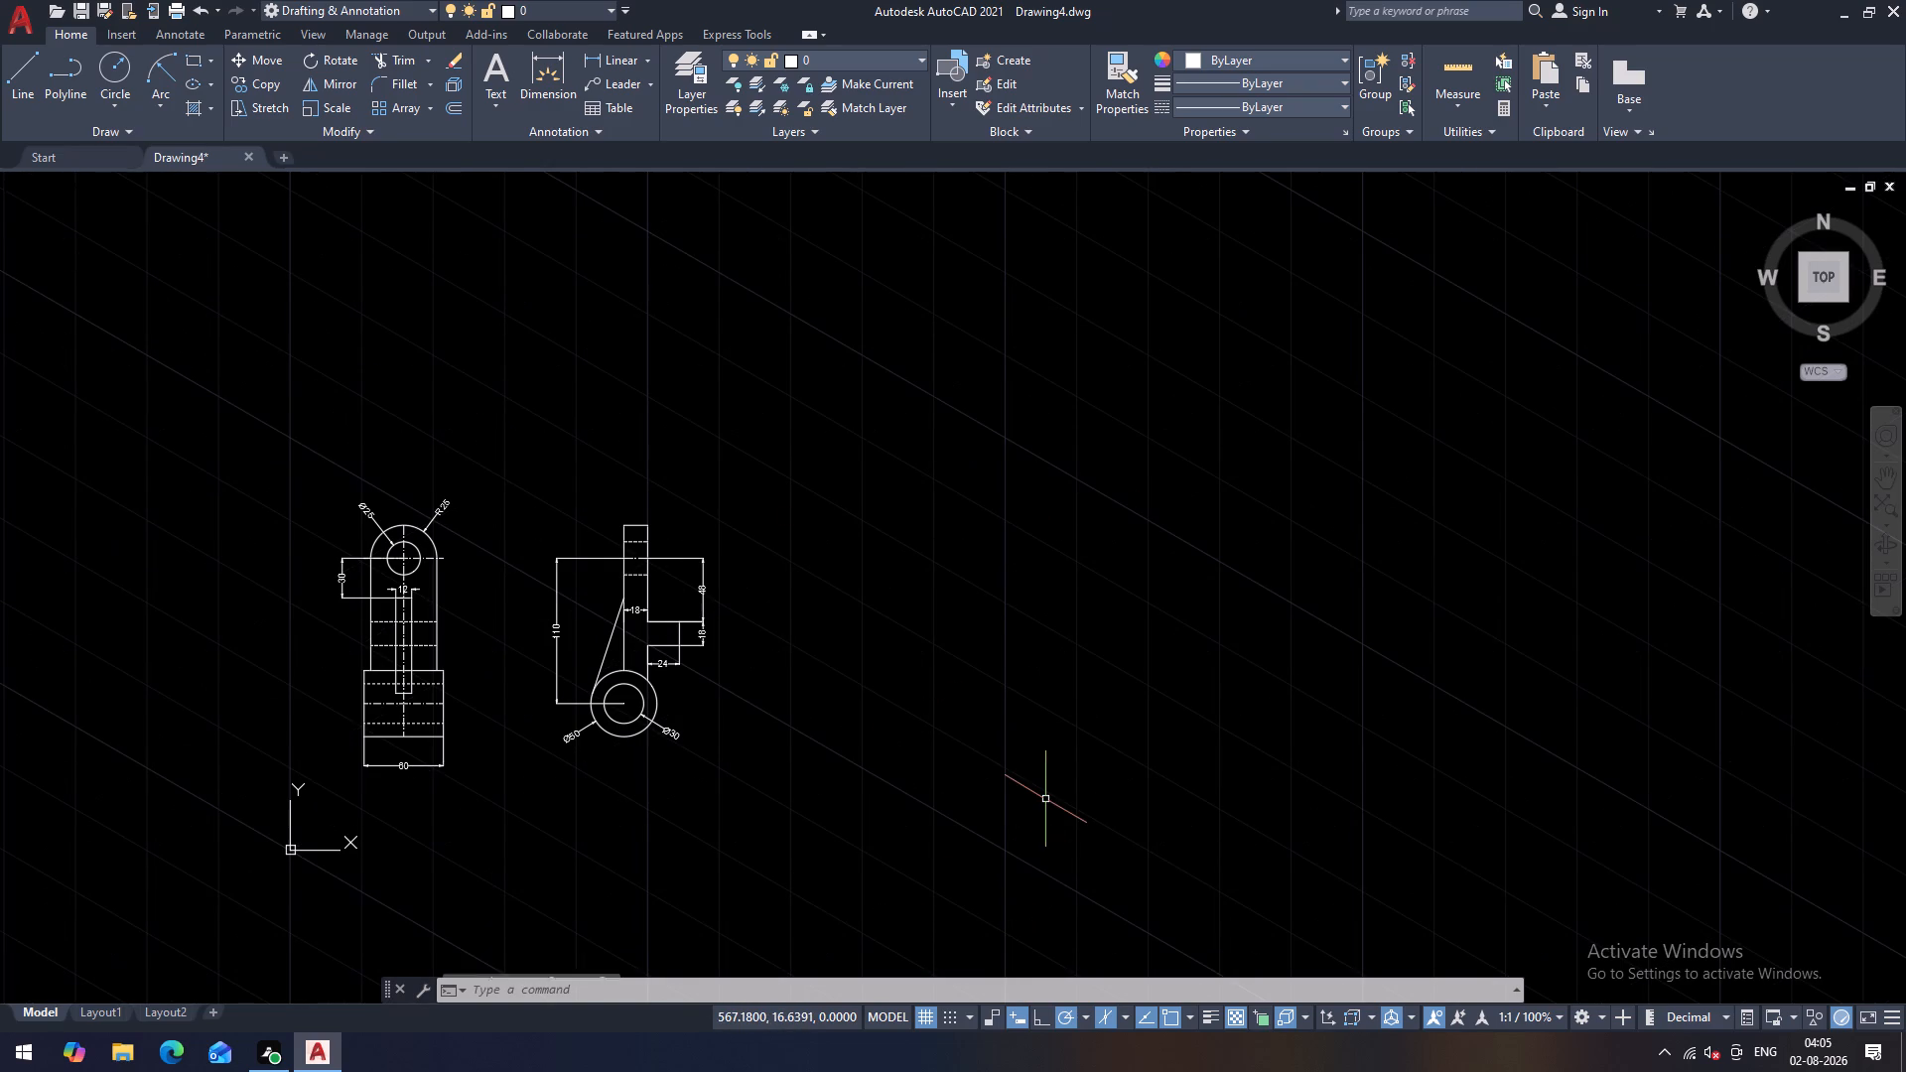
pyautogui.moveTo(1168, 774); pyautogui.dragTo(1086, 752, button='middle')
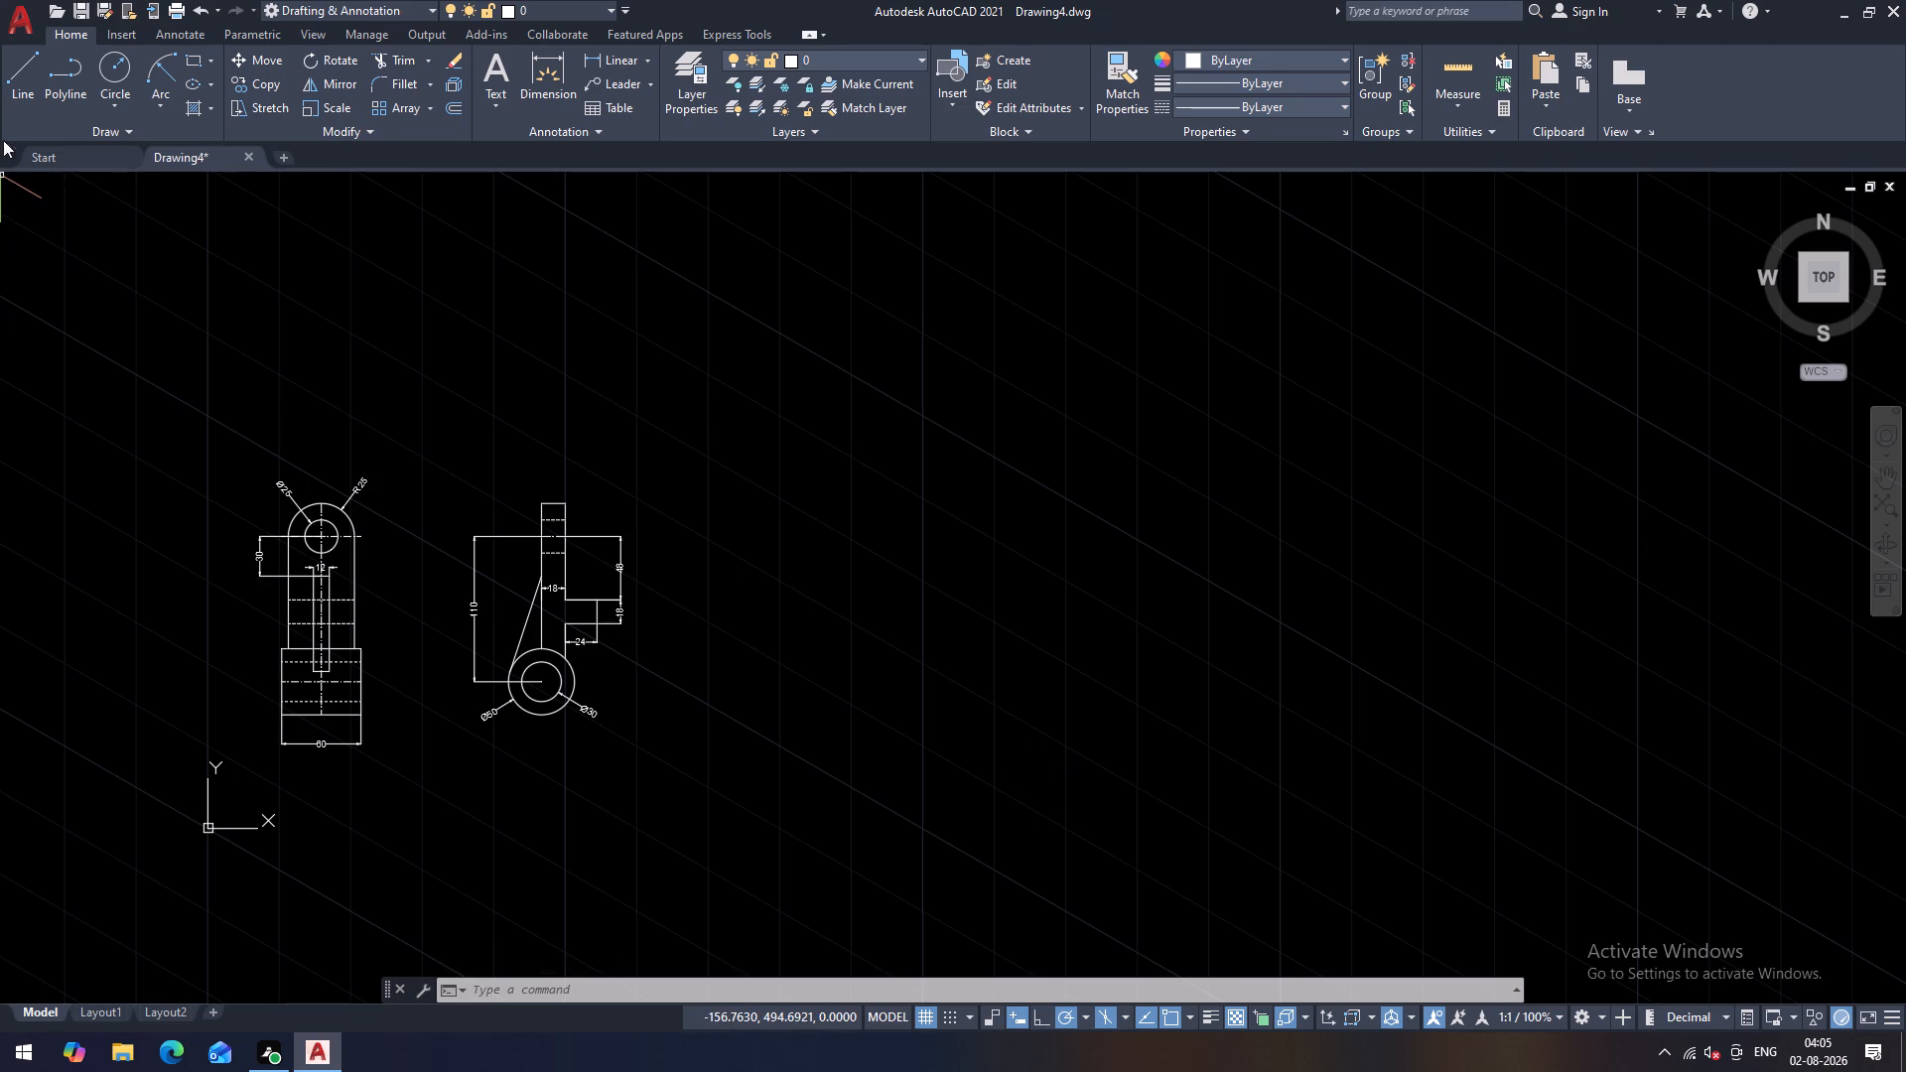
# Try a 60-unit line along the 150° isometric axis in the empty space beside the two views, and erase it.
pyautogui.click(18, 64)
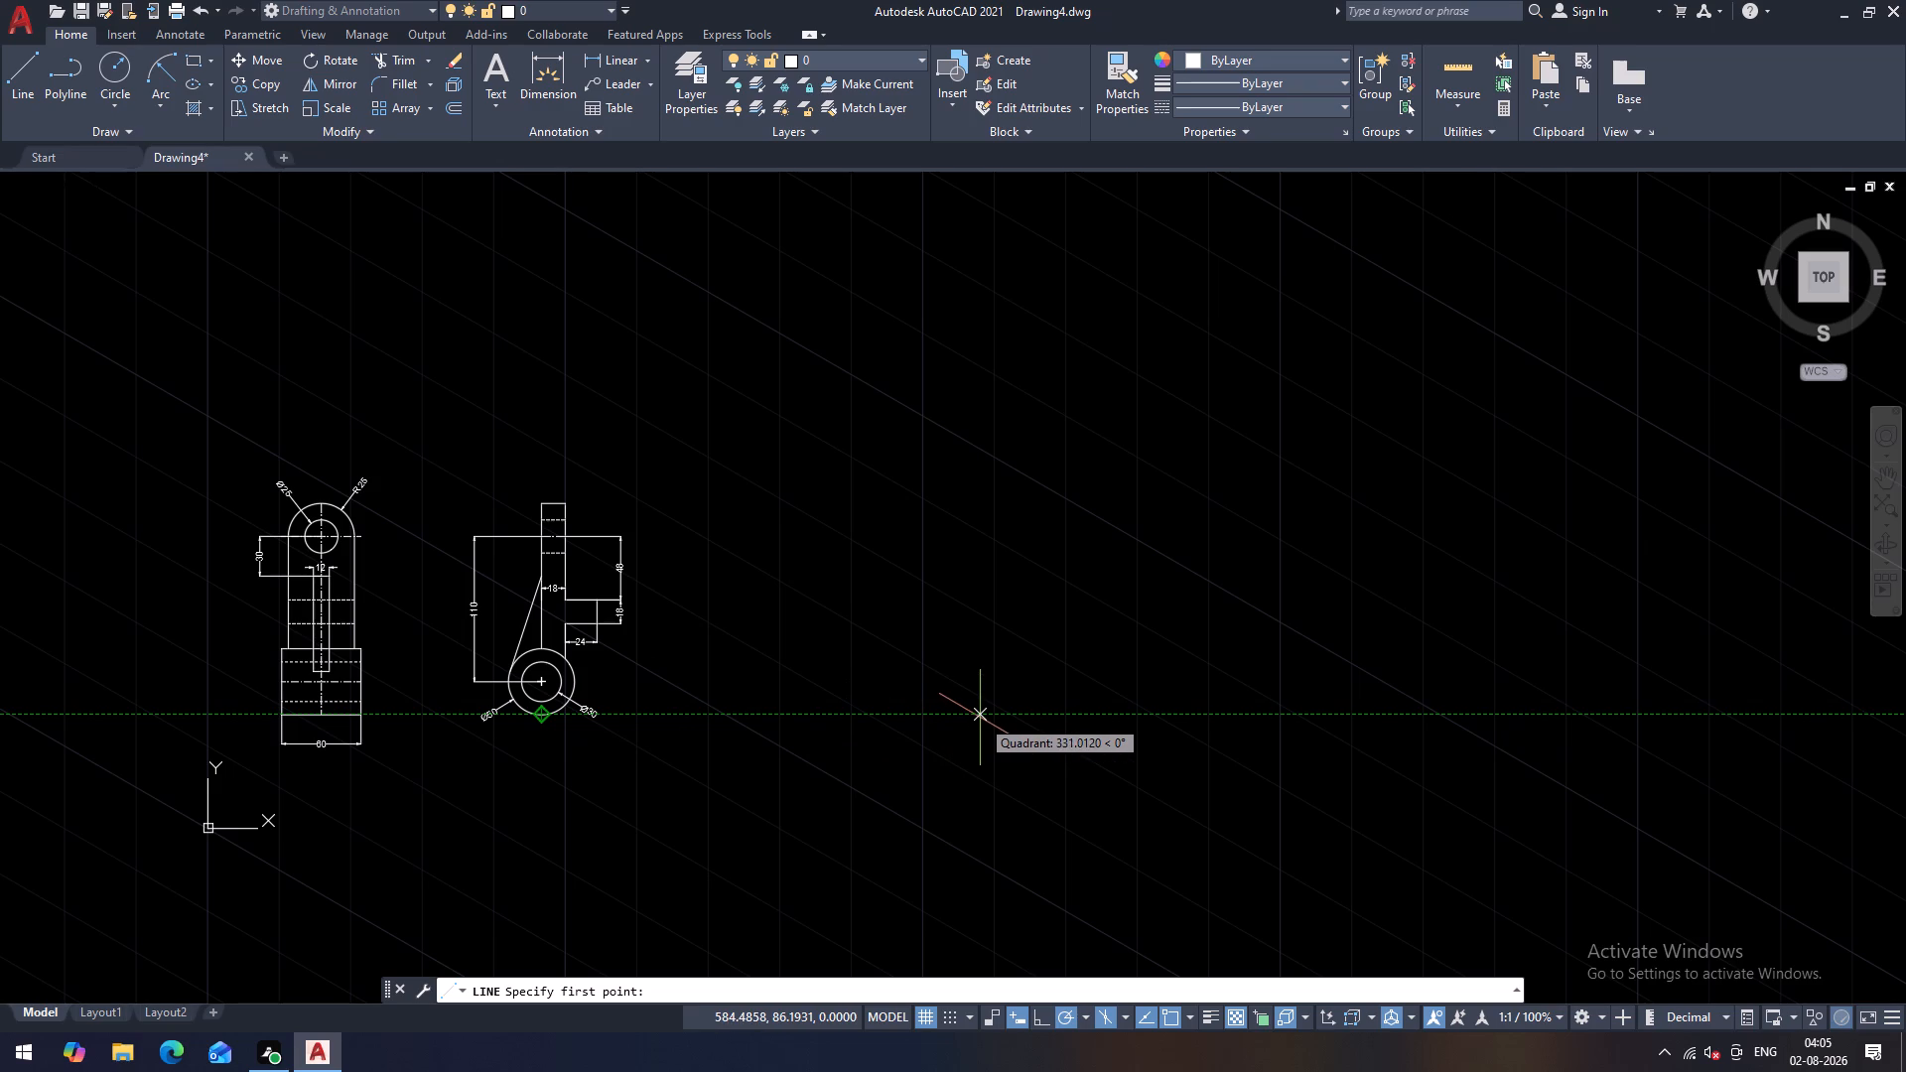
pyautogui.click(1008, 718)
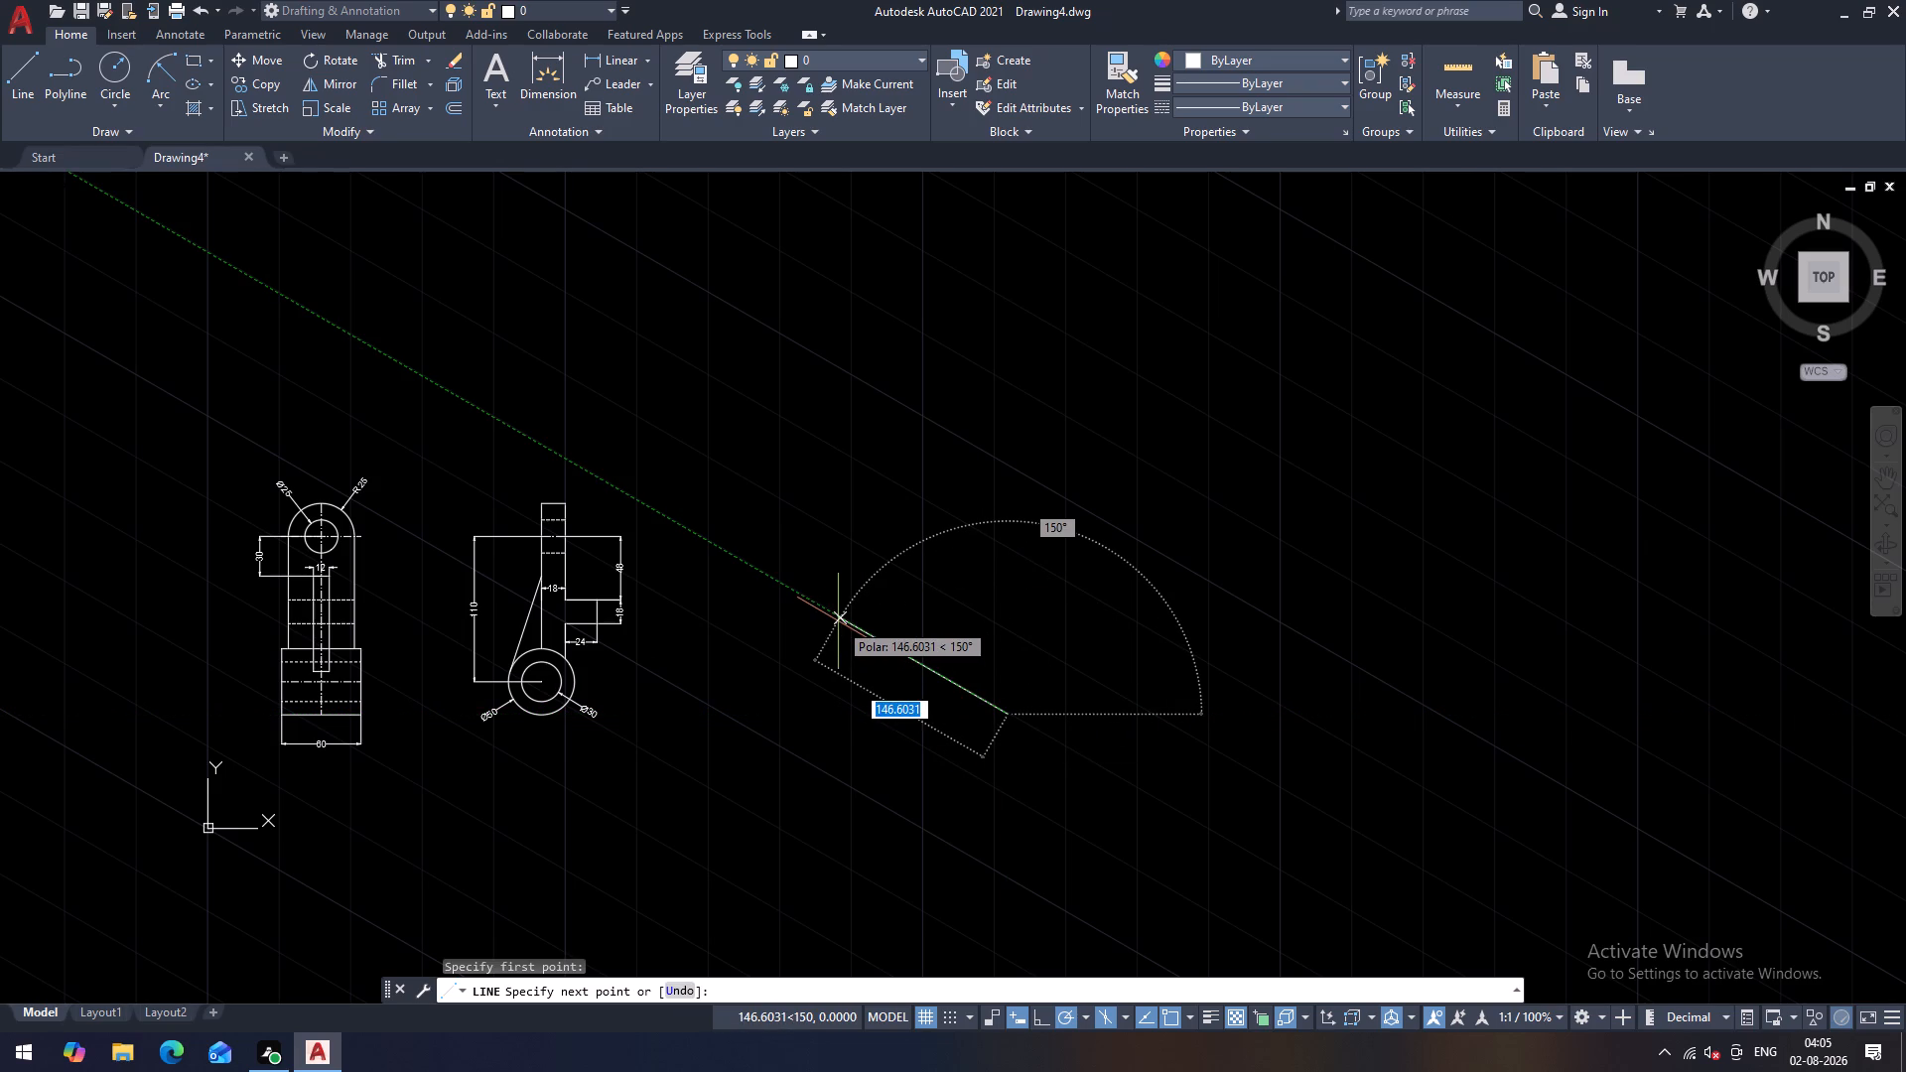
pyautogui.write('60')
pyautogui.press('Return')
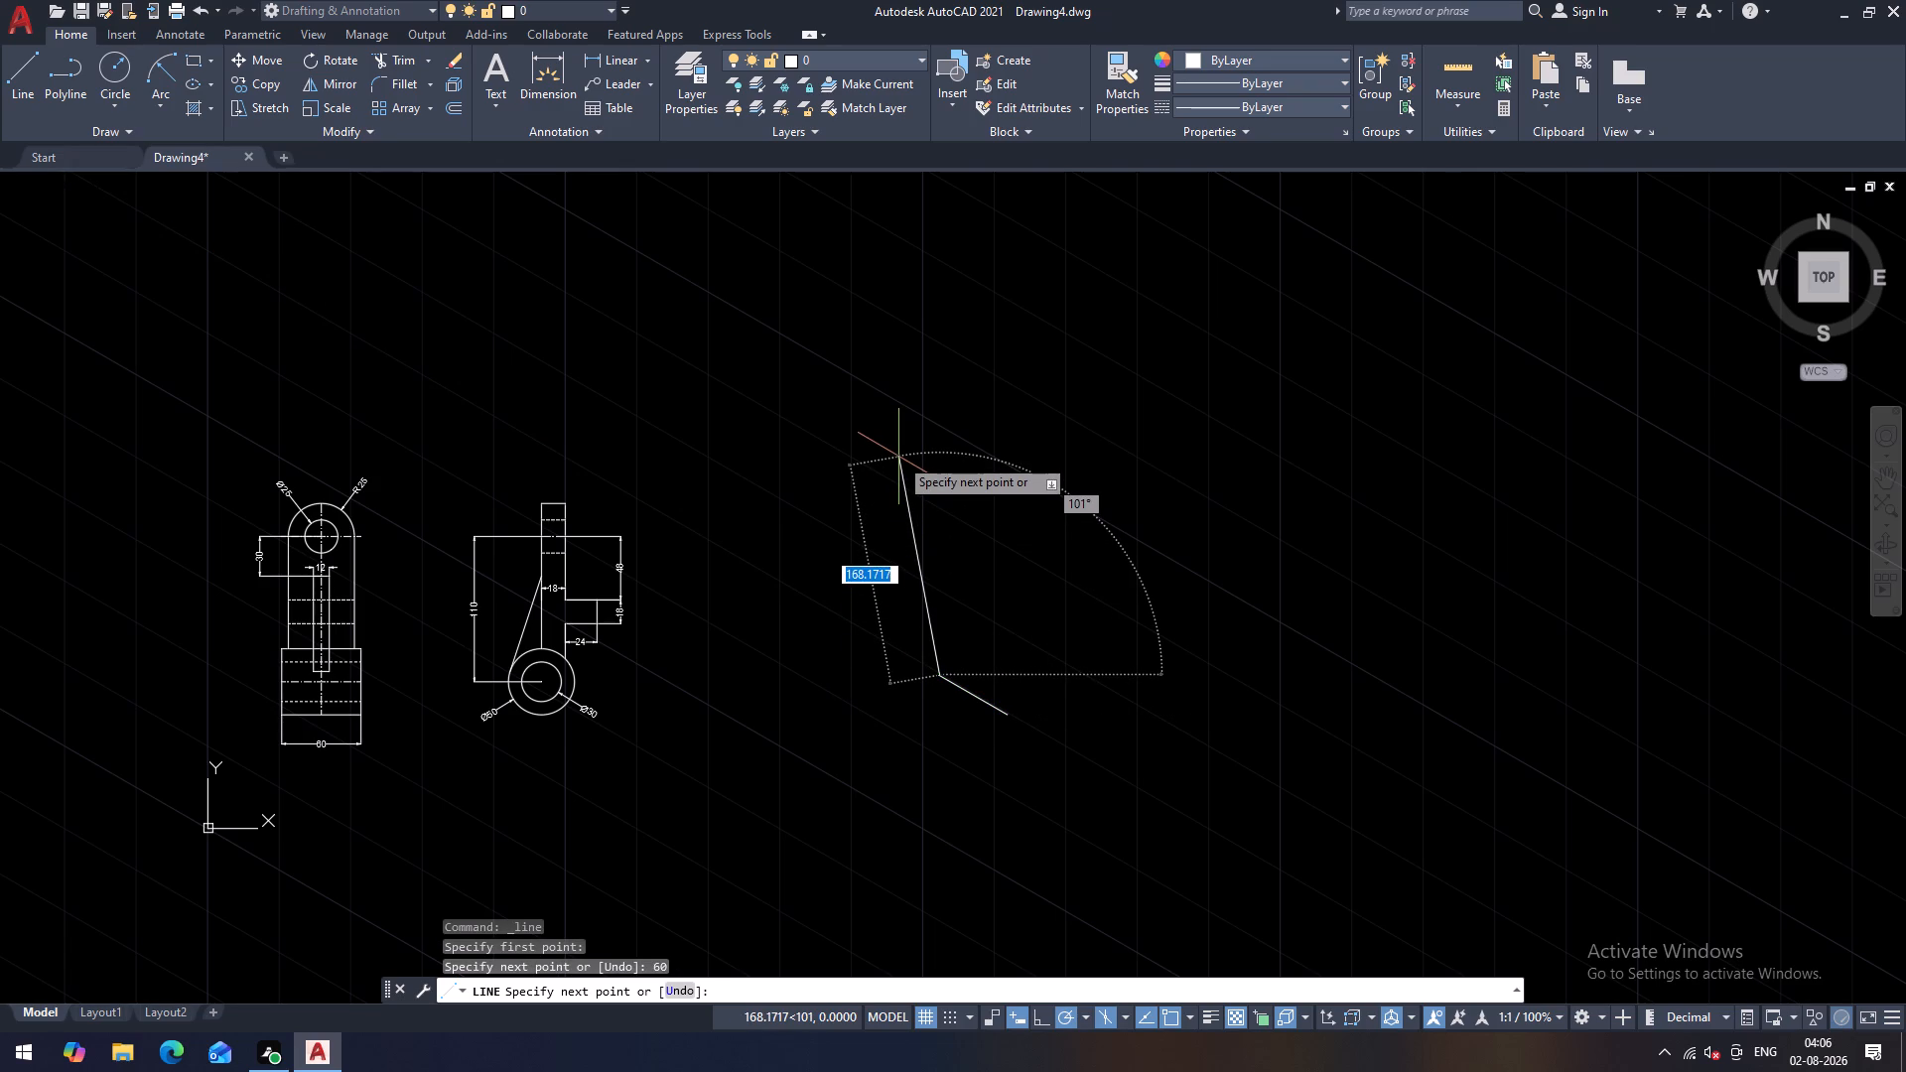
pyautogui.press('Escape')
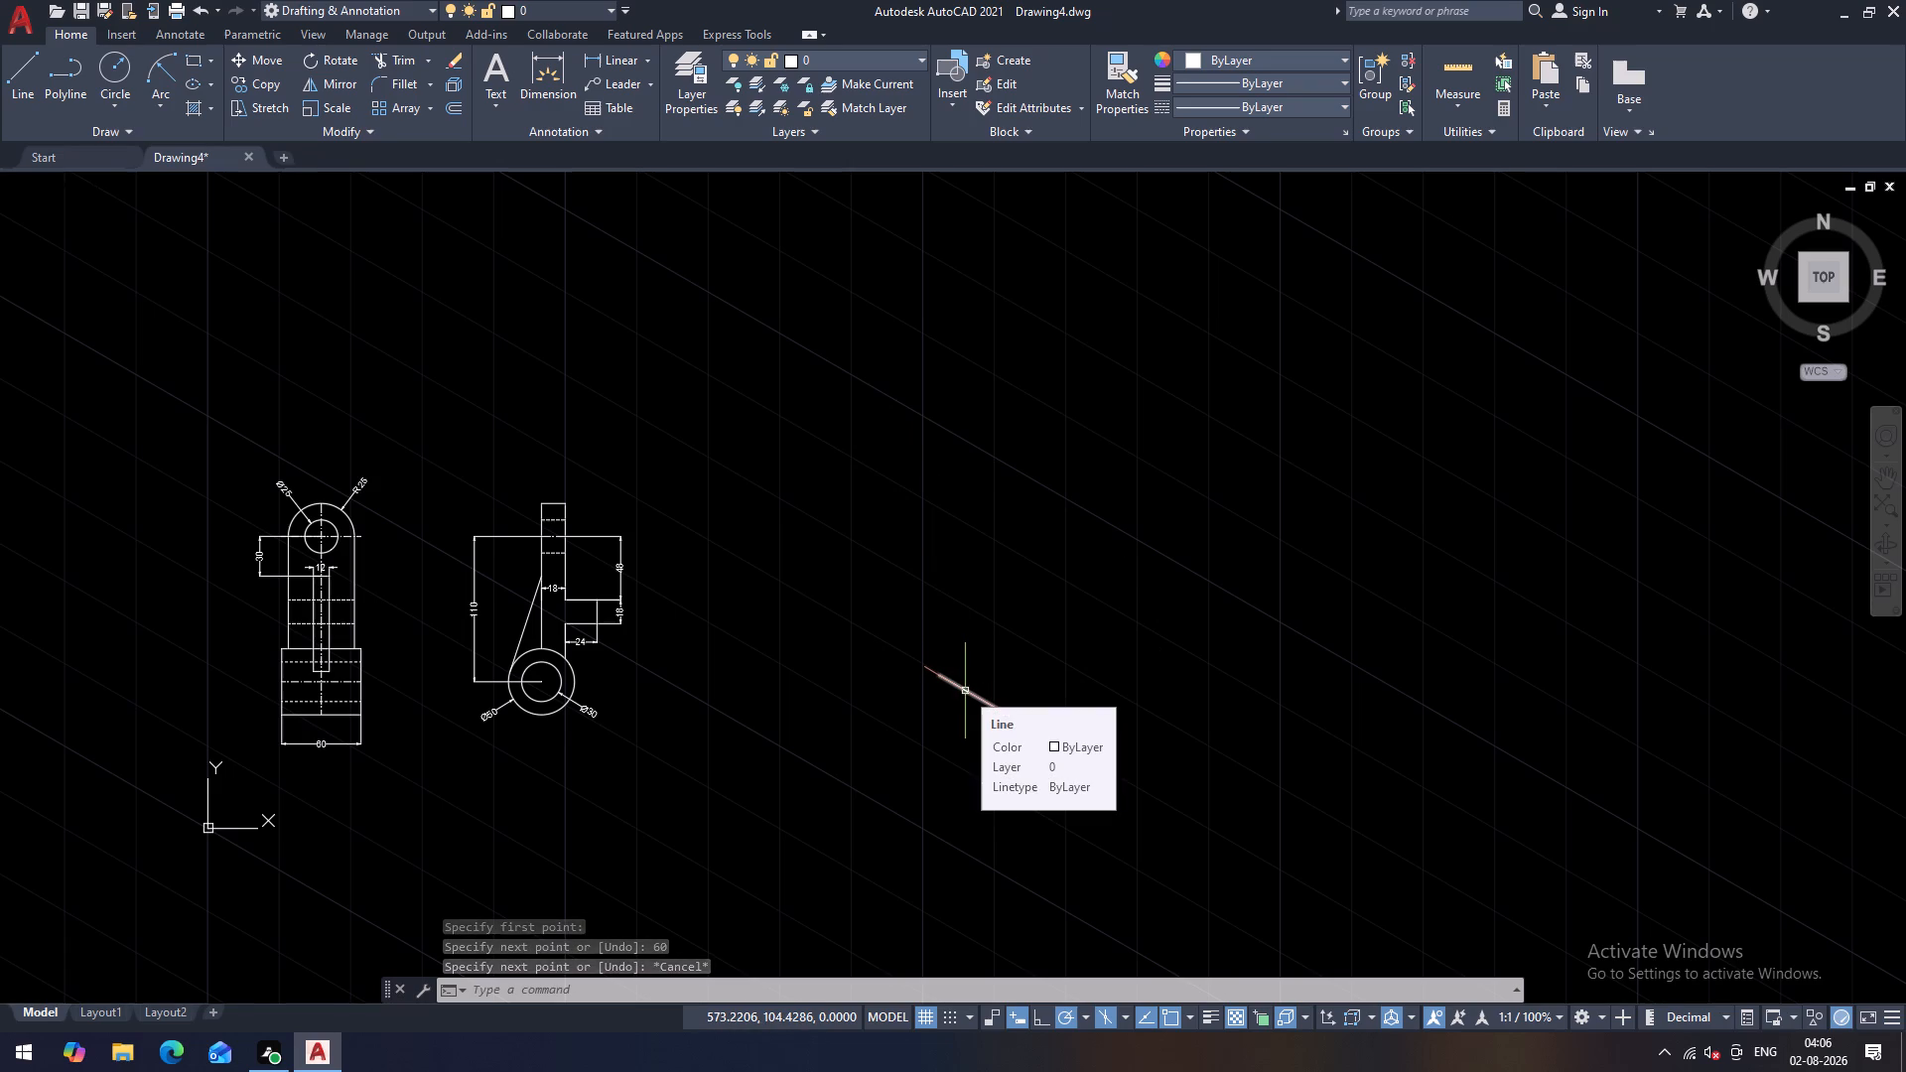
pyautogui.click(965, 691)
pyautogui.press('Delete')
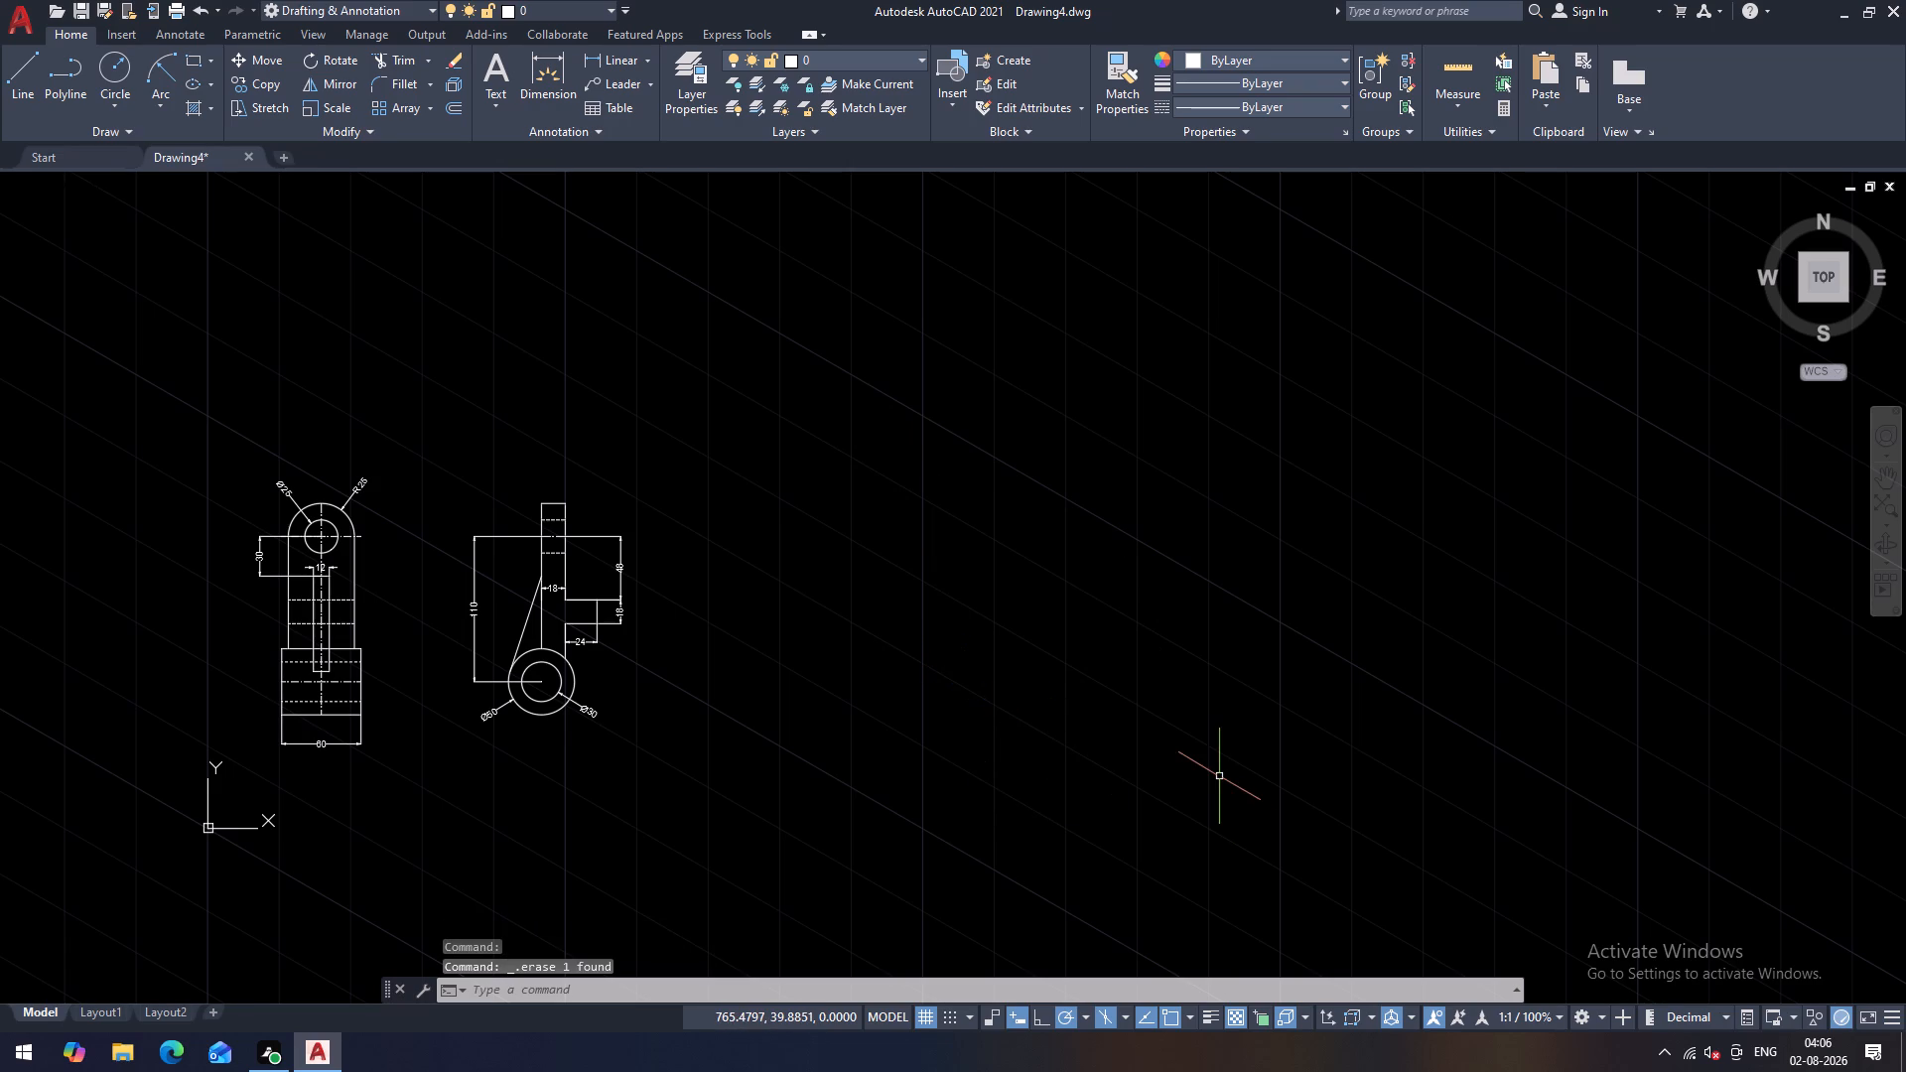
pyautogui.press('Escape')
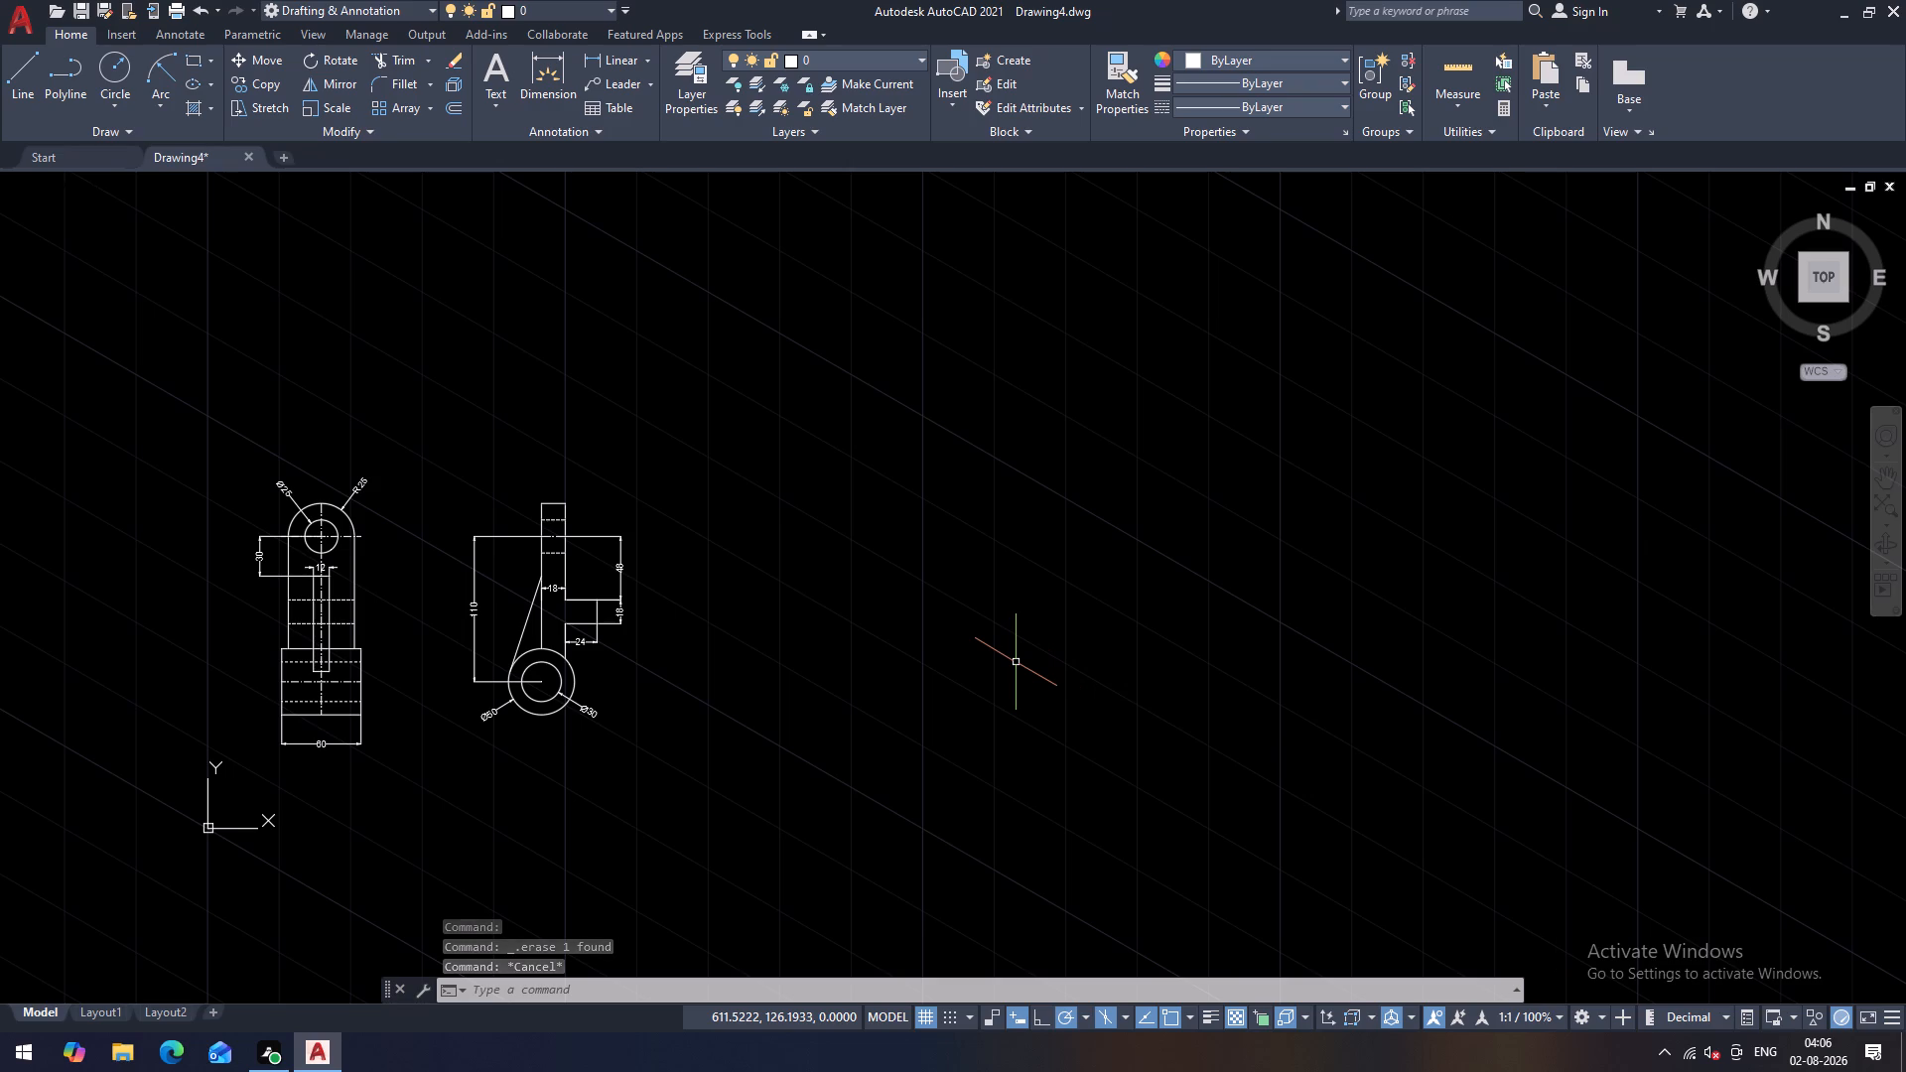
# Start an isocircle with the Ellipse command on the left isoplane.
pyautogui.press('r')
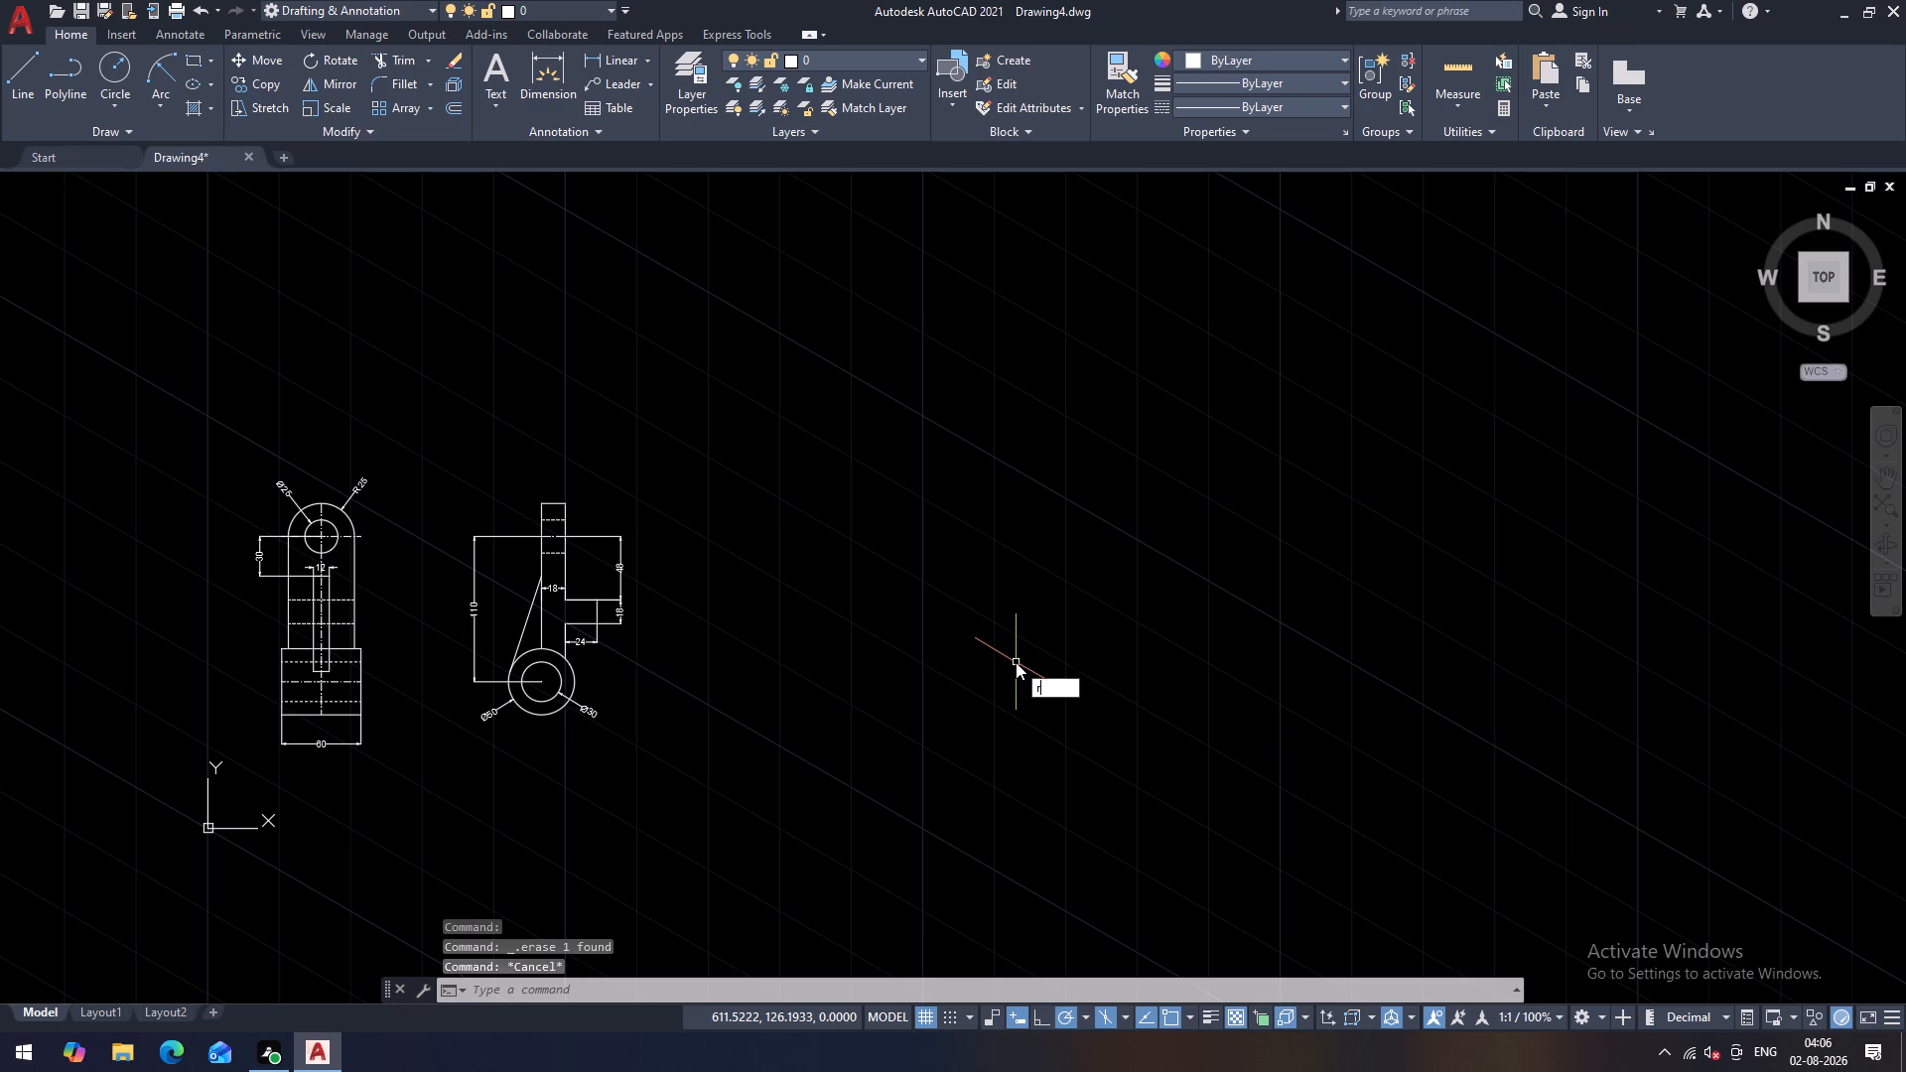
pyautogui.press('BackSpace')
pyautogui.press('e')
pyautogui.write('l')
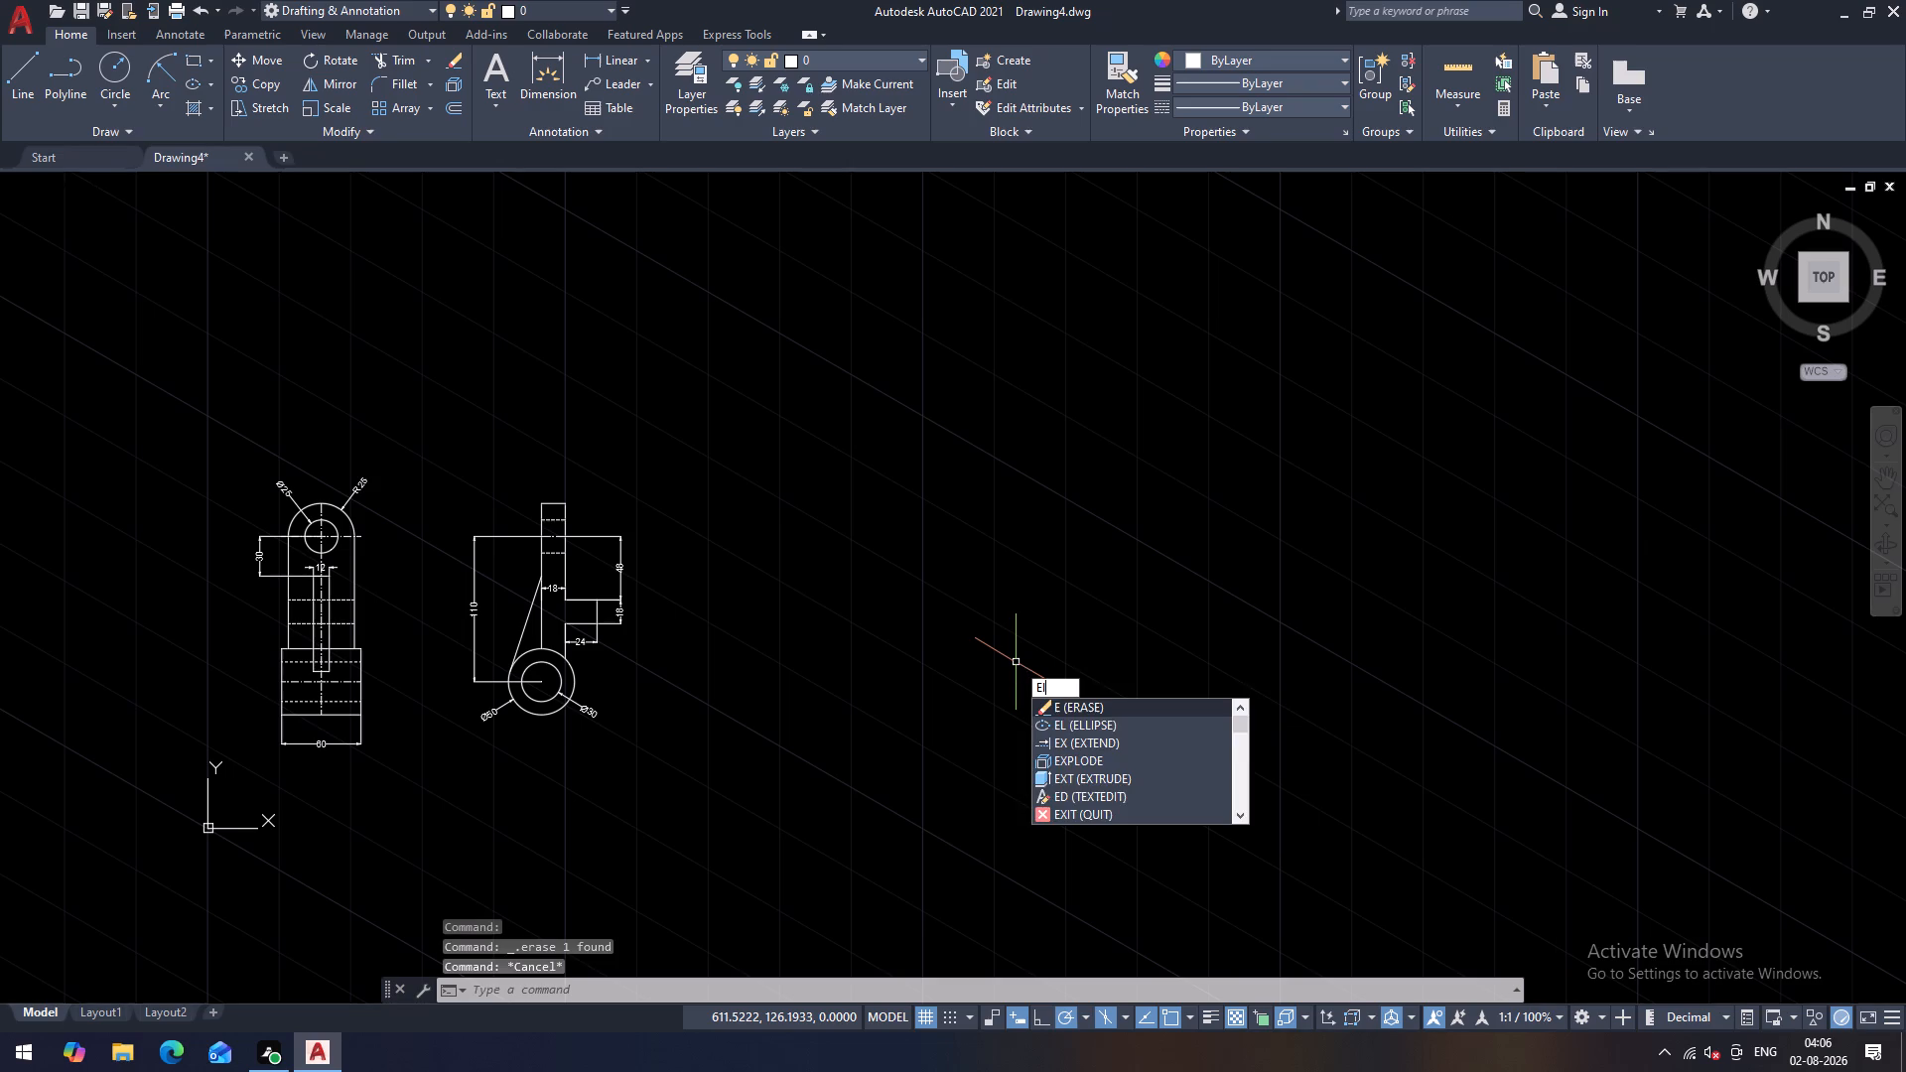
pyautogui.press('space')
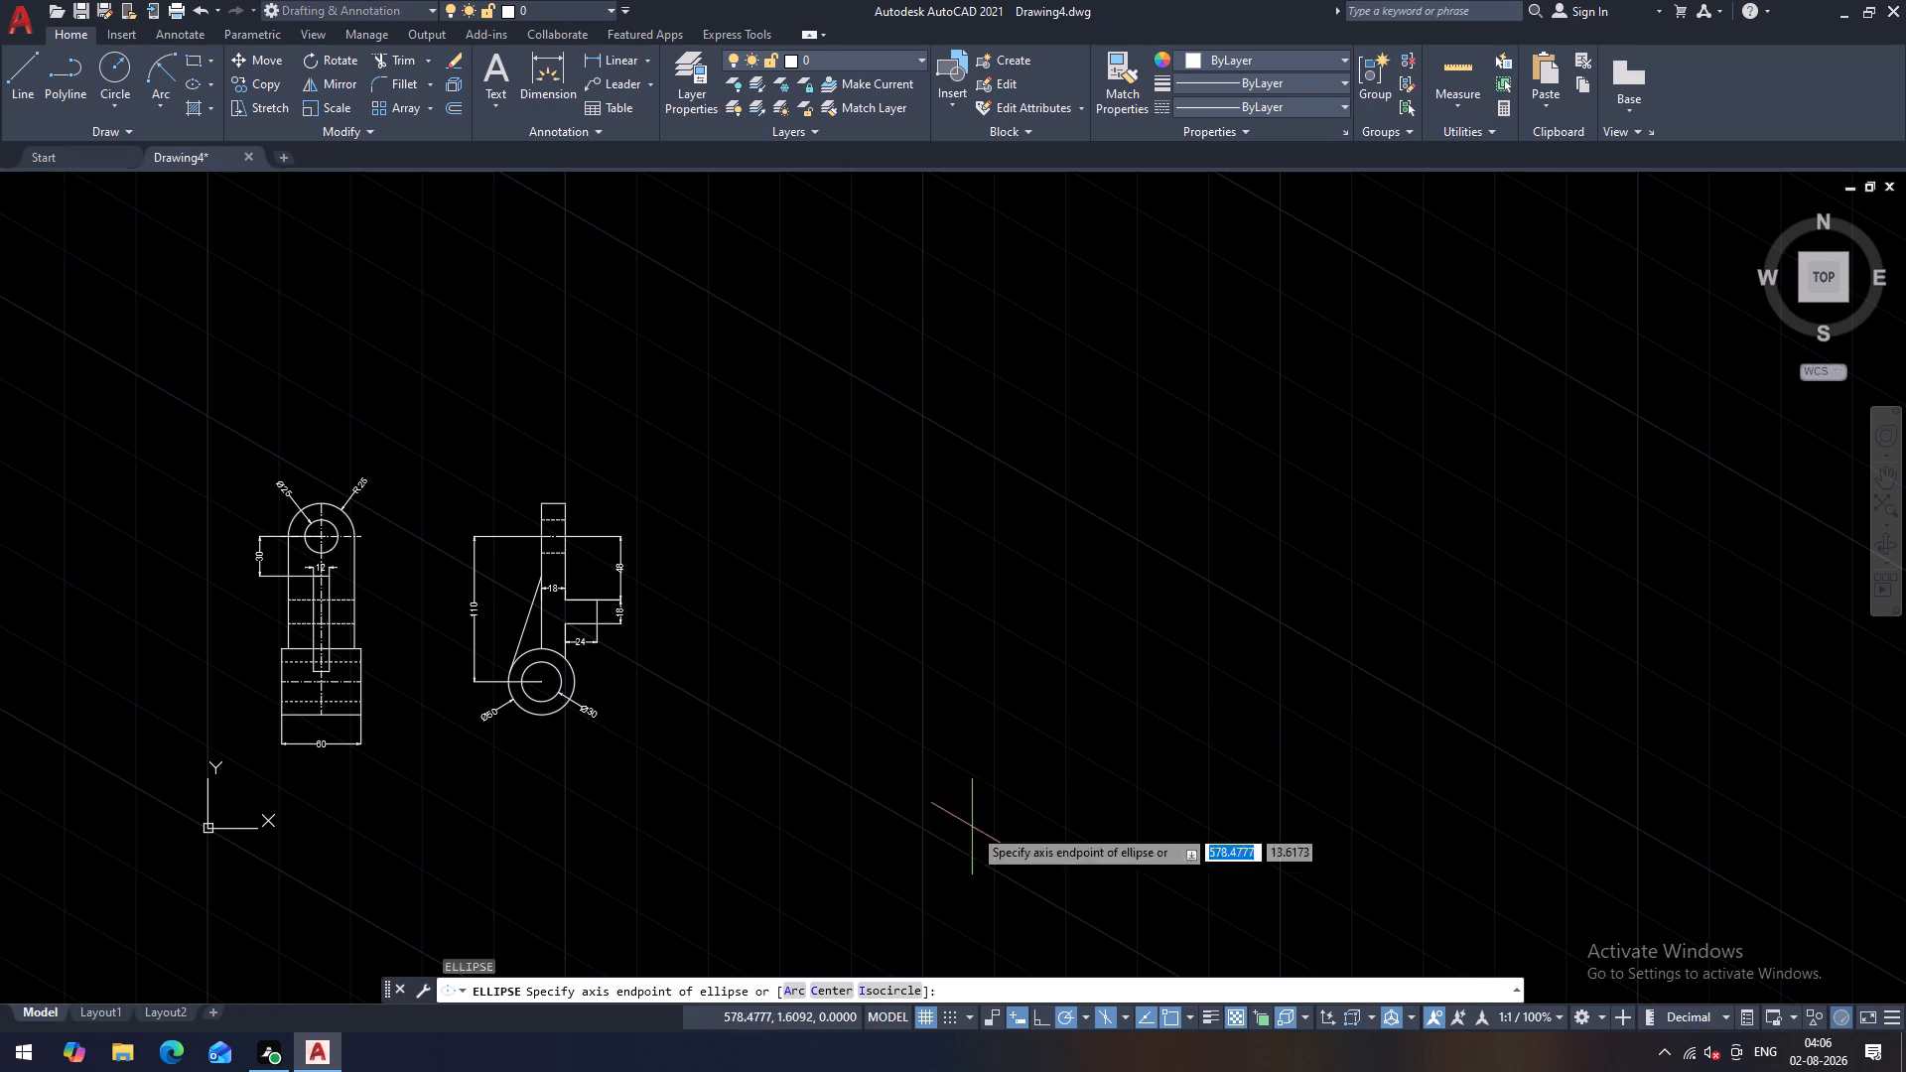
pyautogui.click(883, 991)
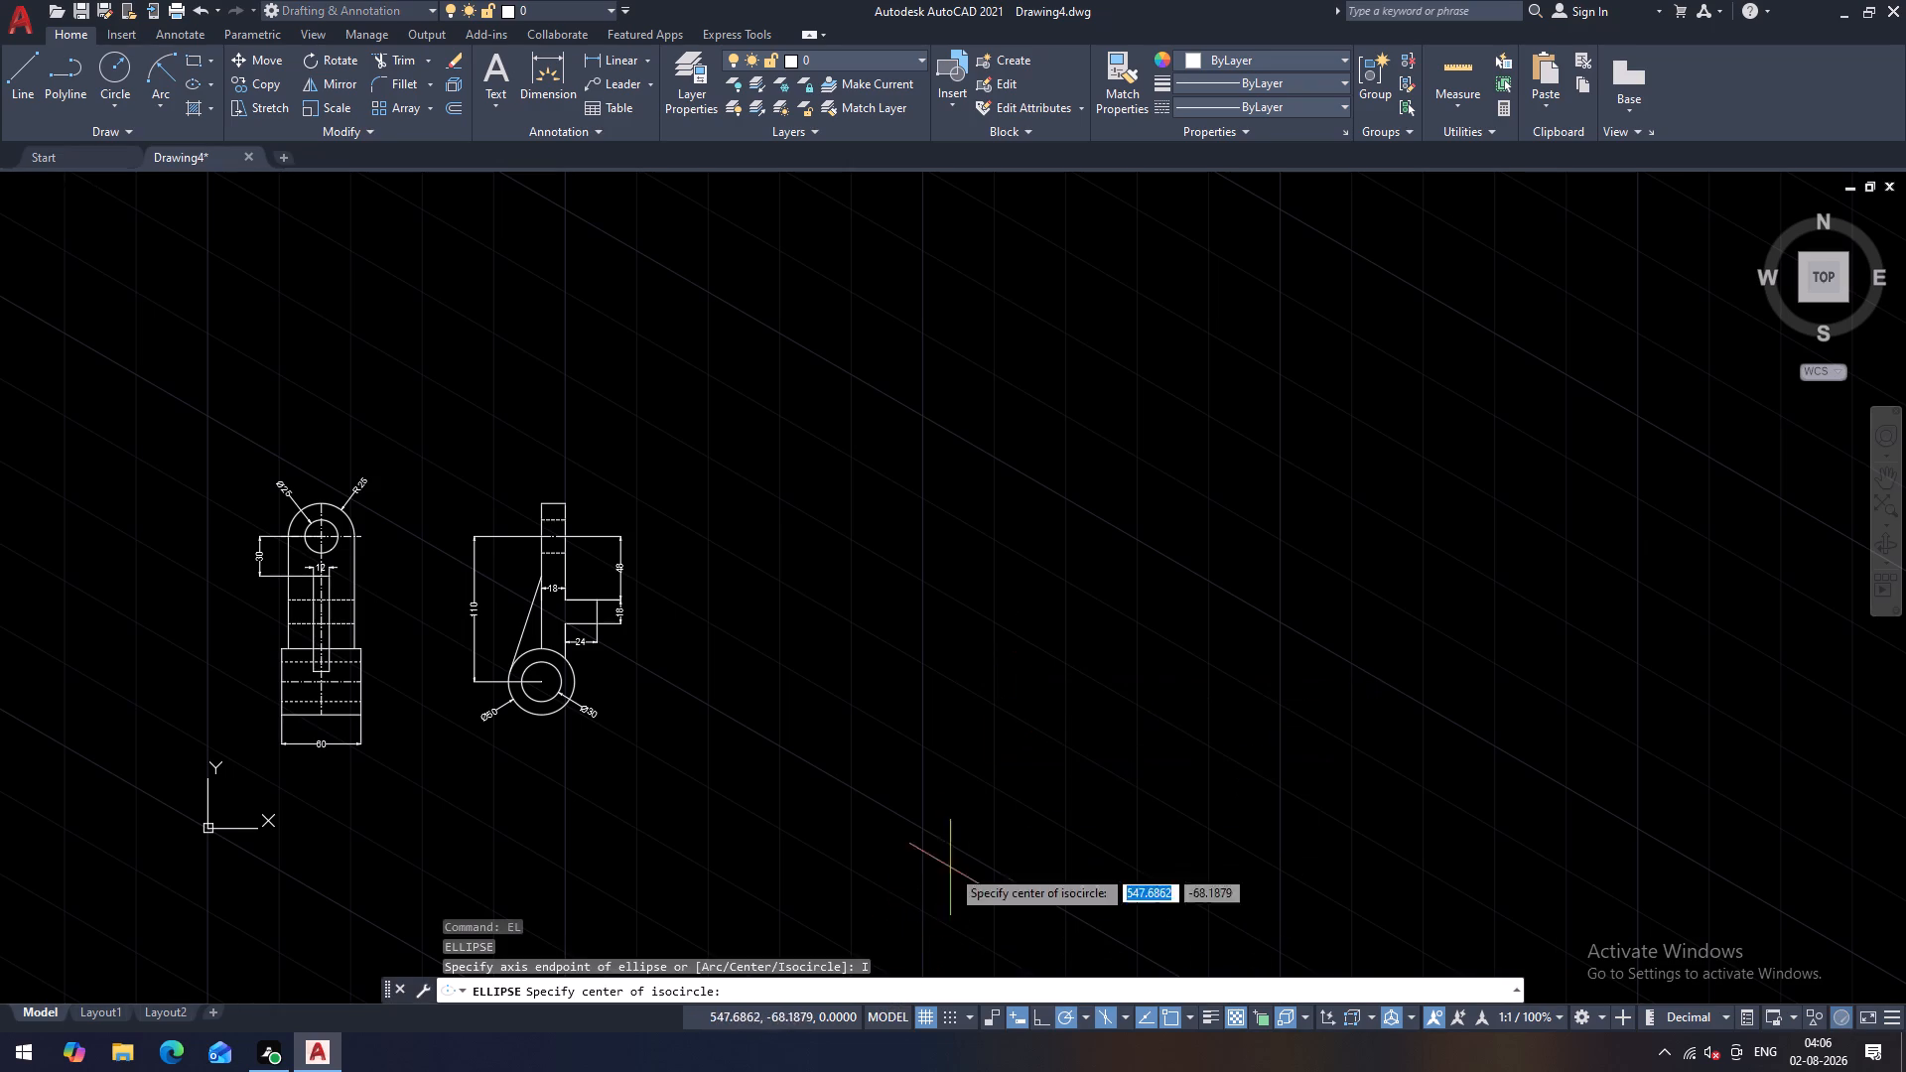
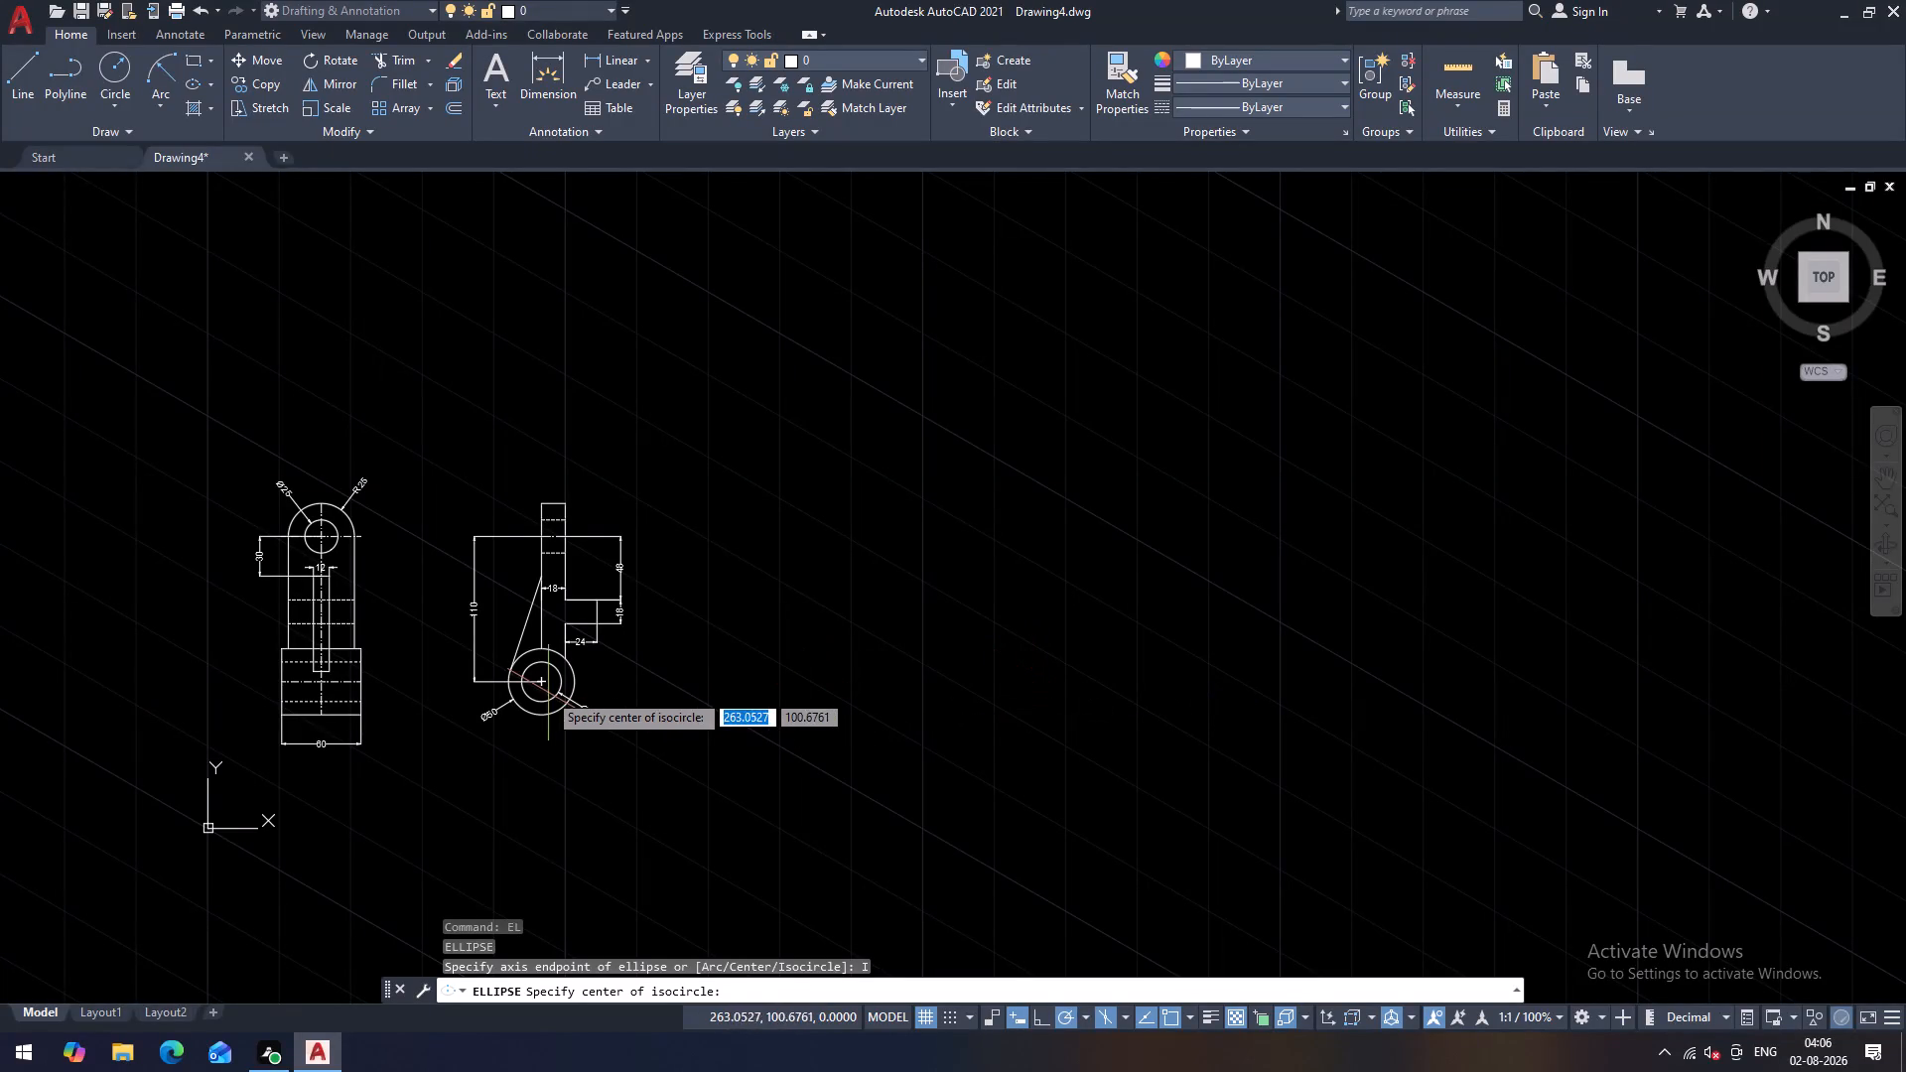
# Draw an isocircle of radius 15 on the right isoplane in the empty space beside the two views.
pyautogui.click(991, 681)
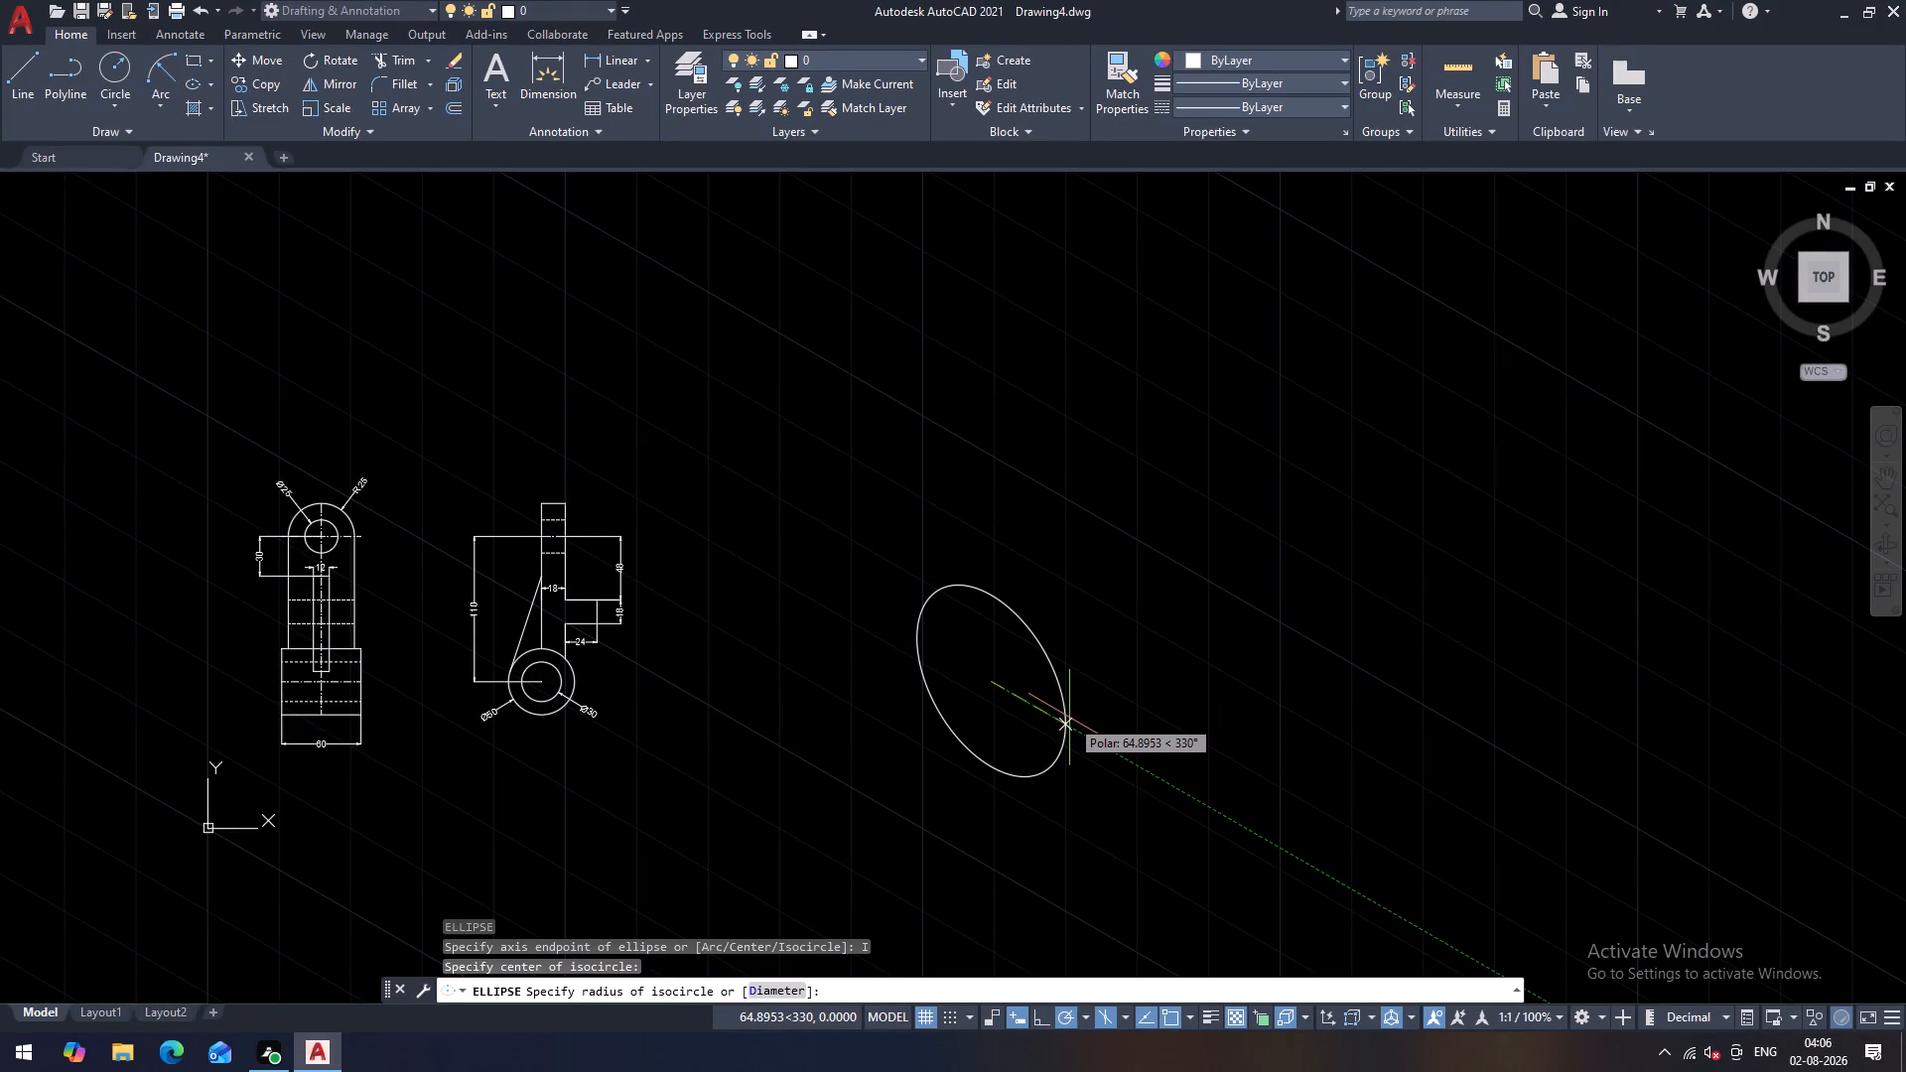
pyautogui.press('F5')
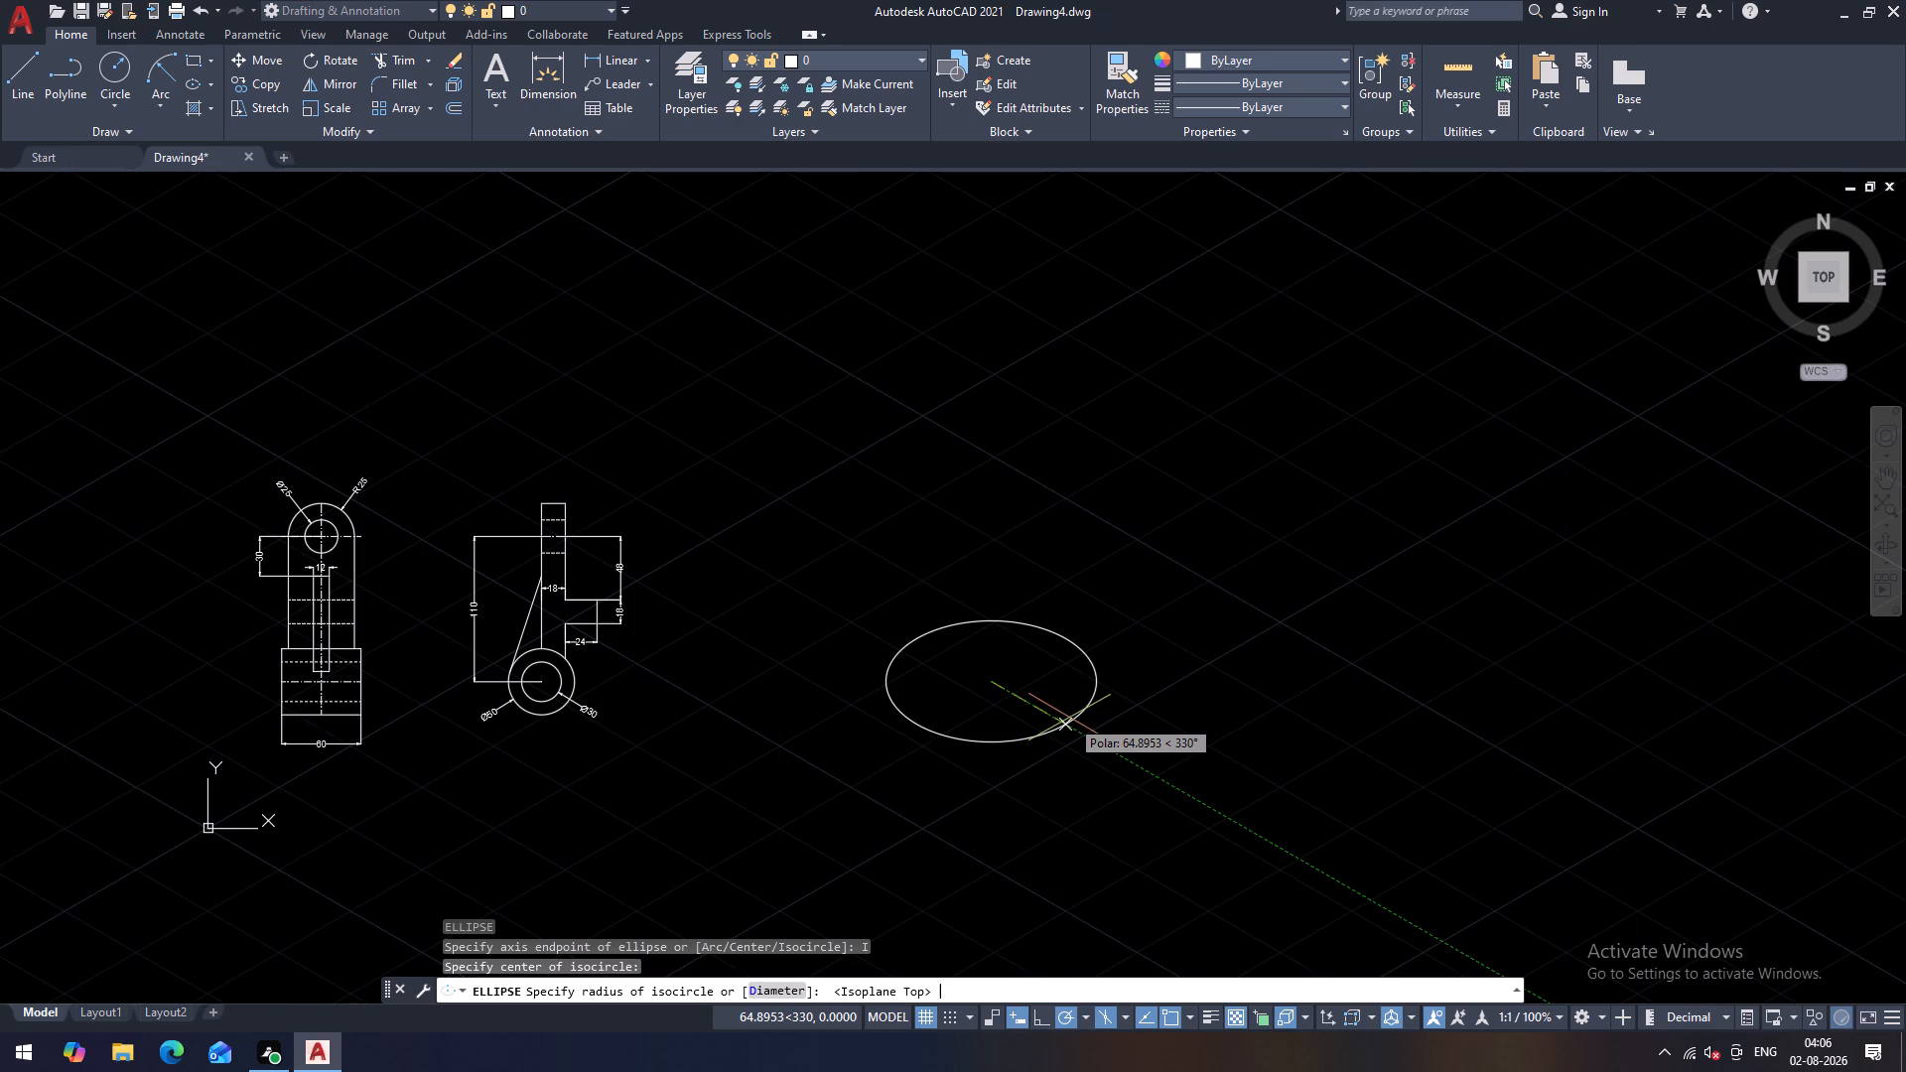
pyautogui.press('F5')
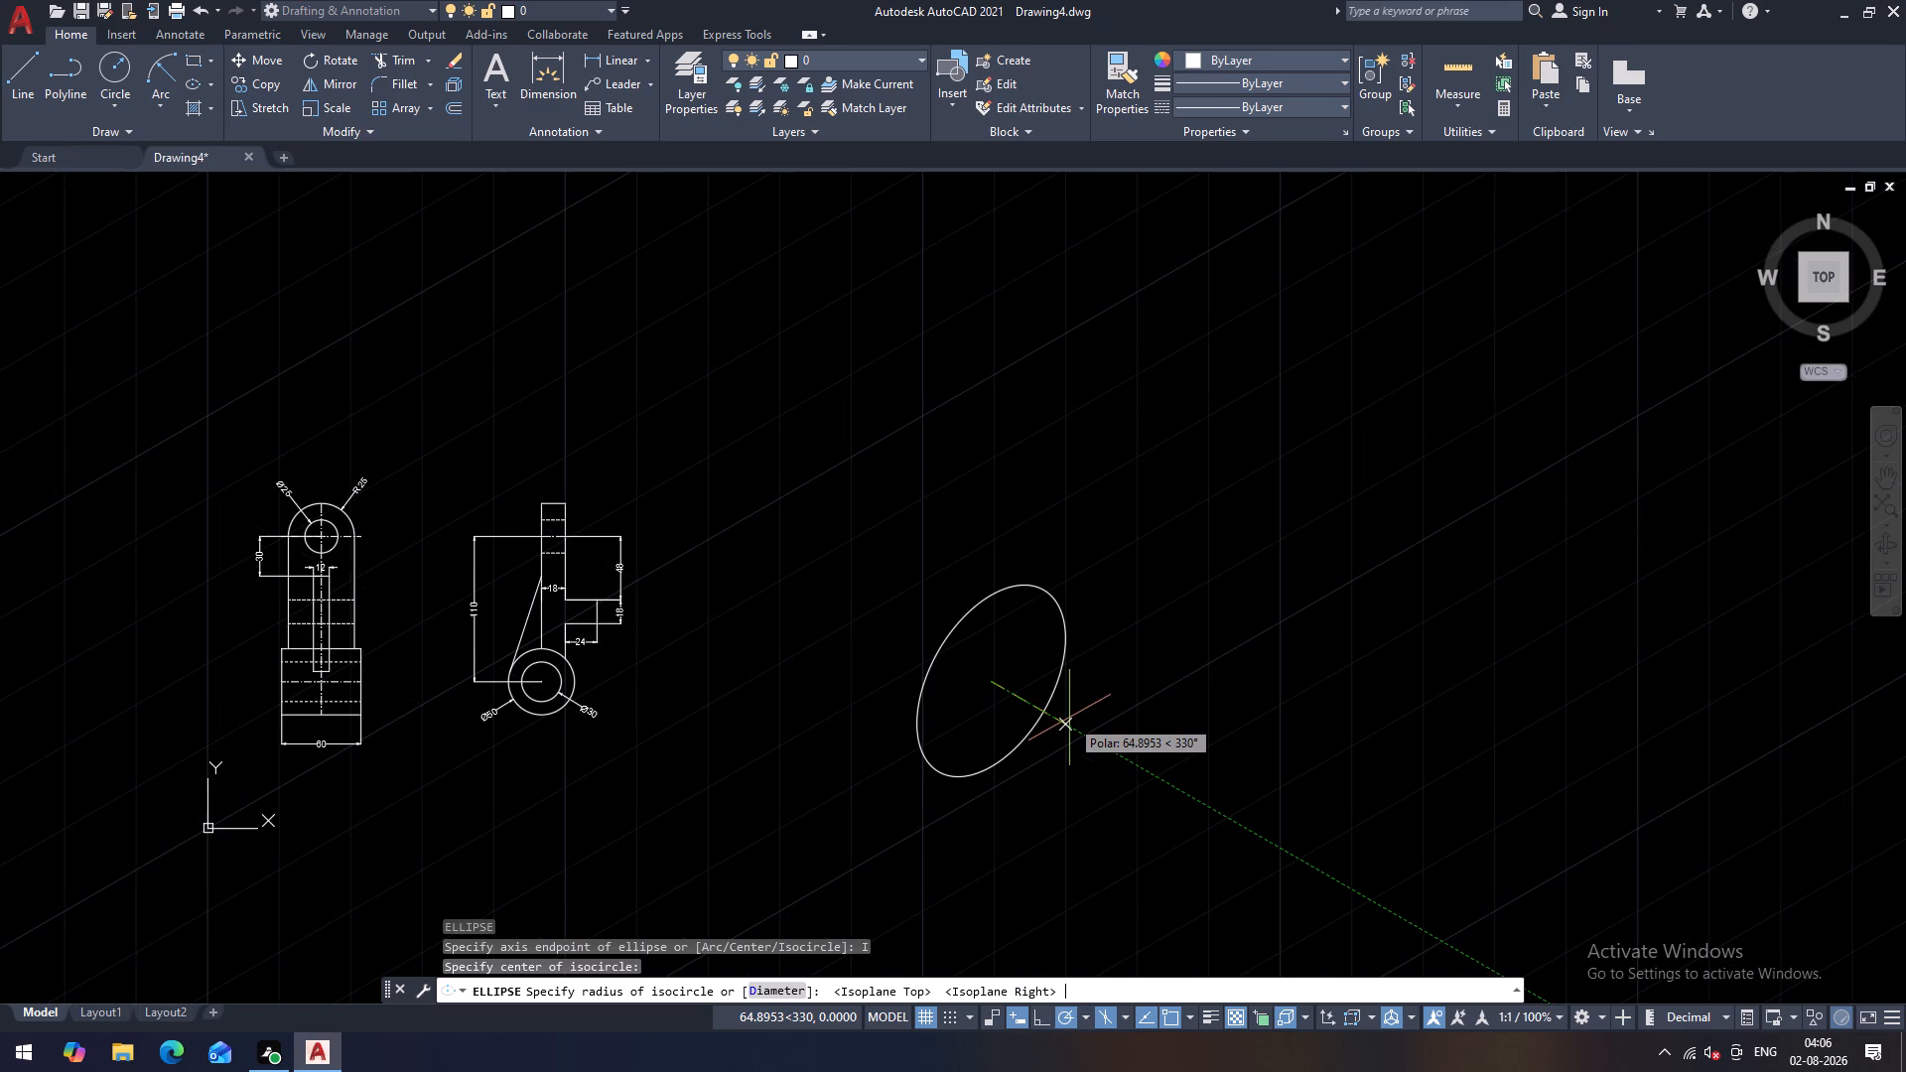
pyautogui.write('15')
pyautogui.press('Return')
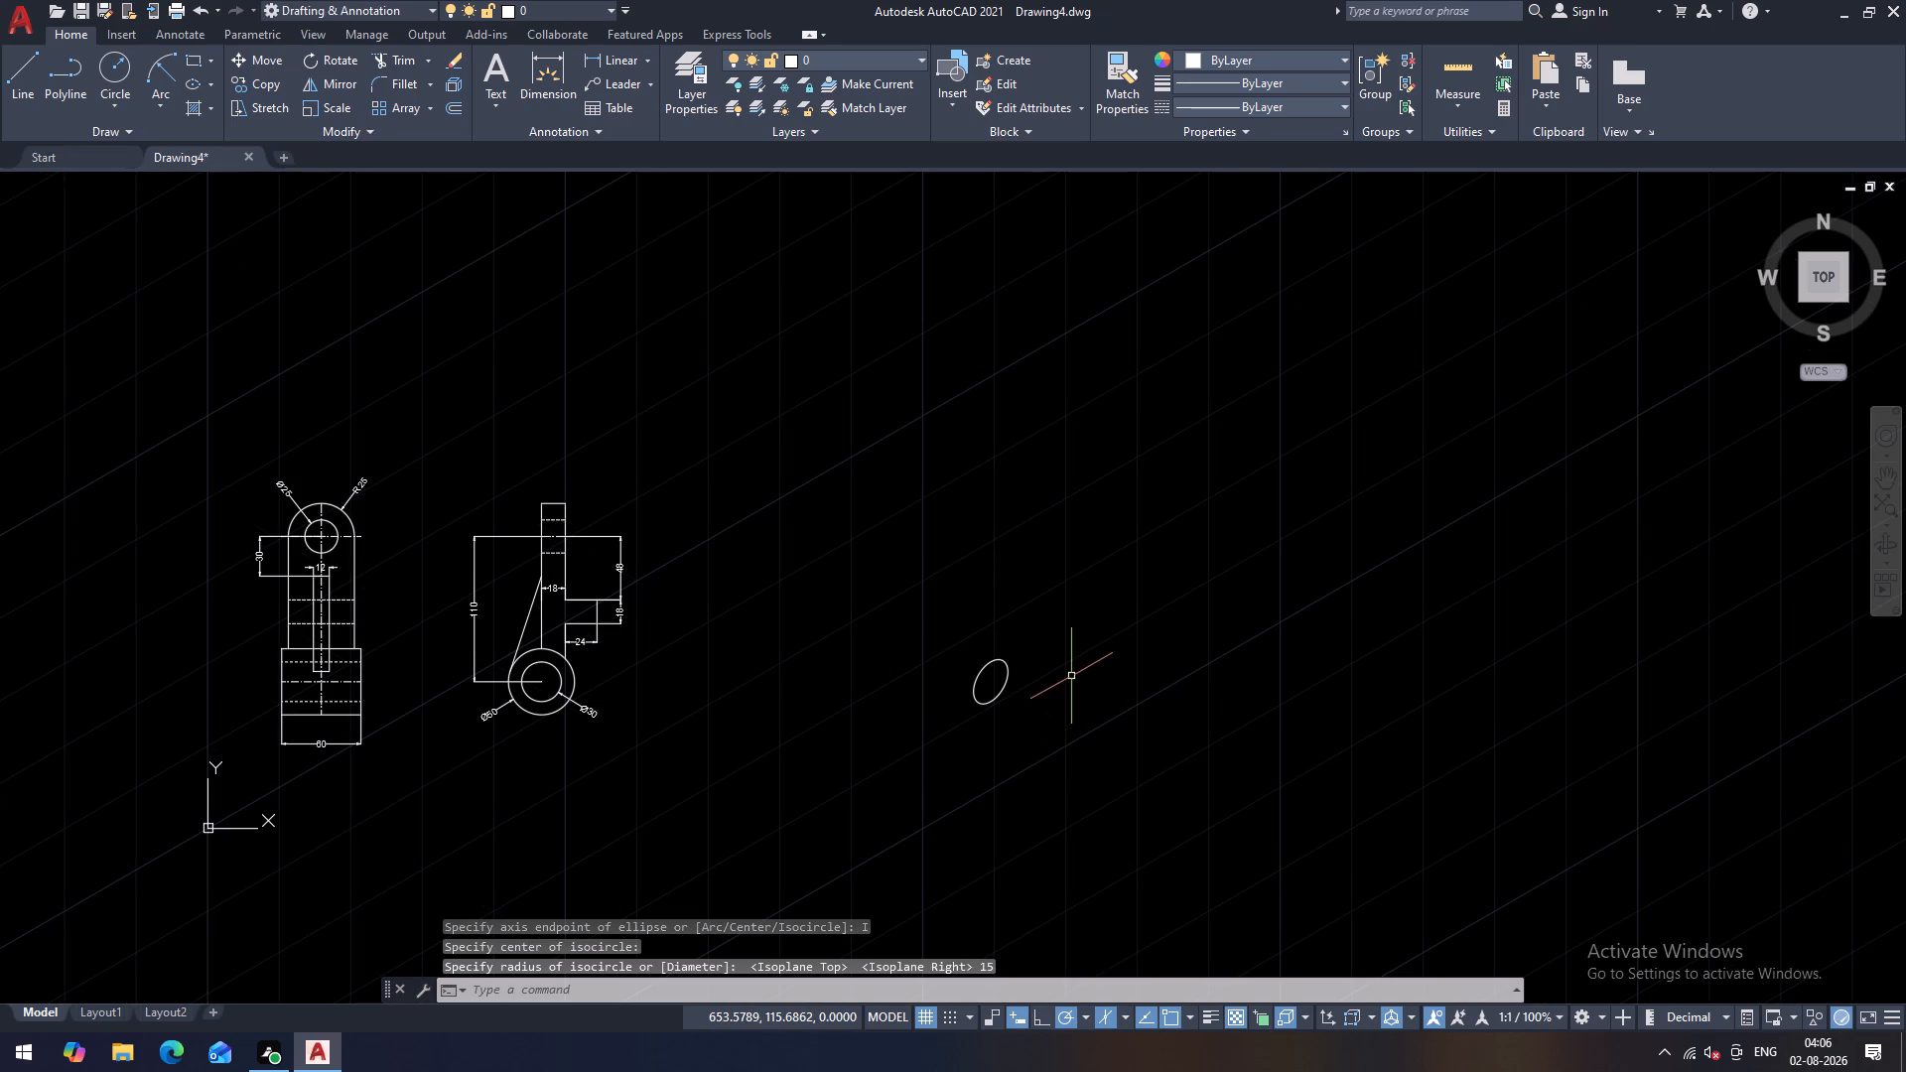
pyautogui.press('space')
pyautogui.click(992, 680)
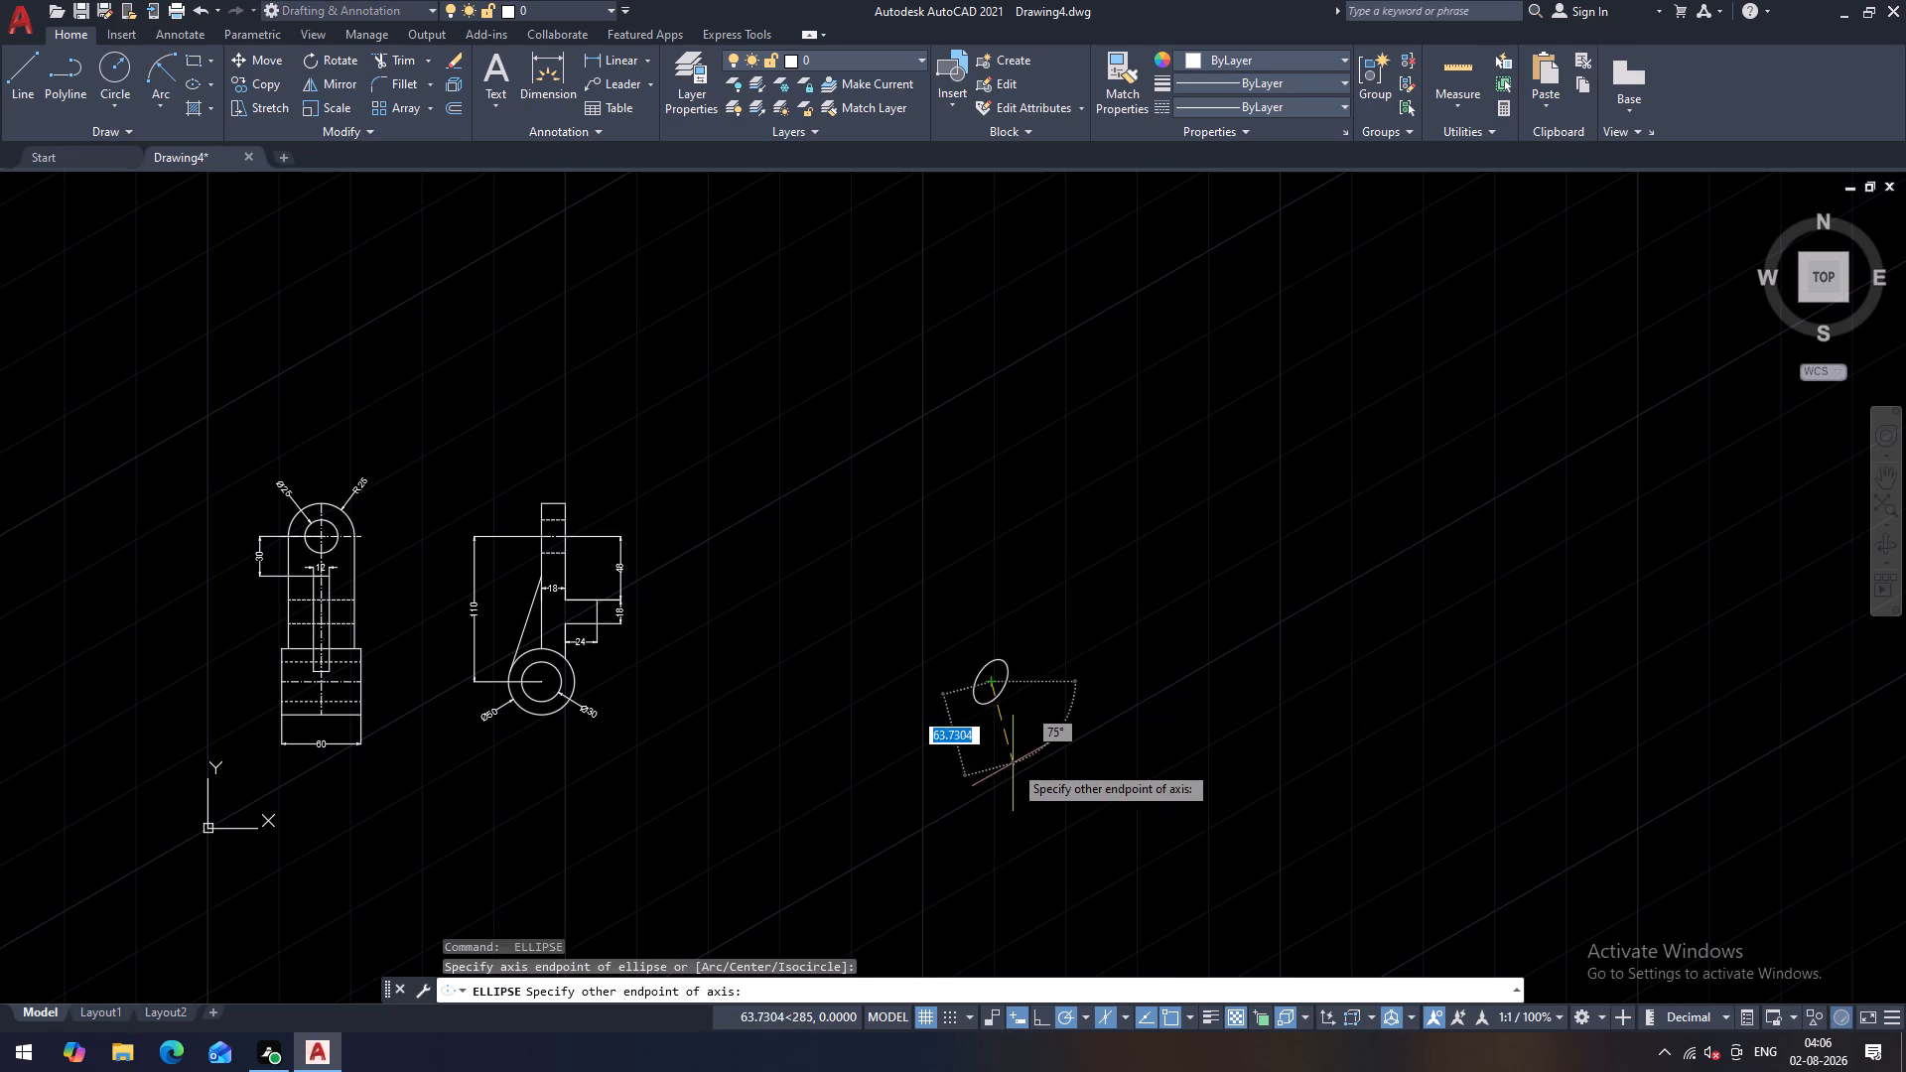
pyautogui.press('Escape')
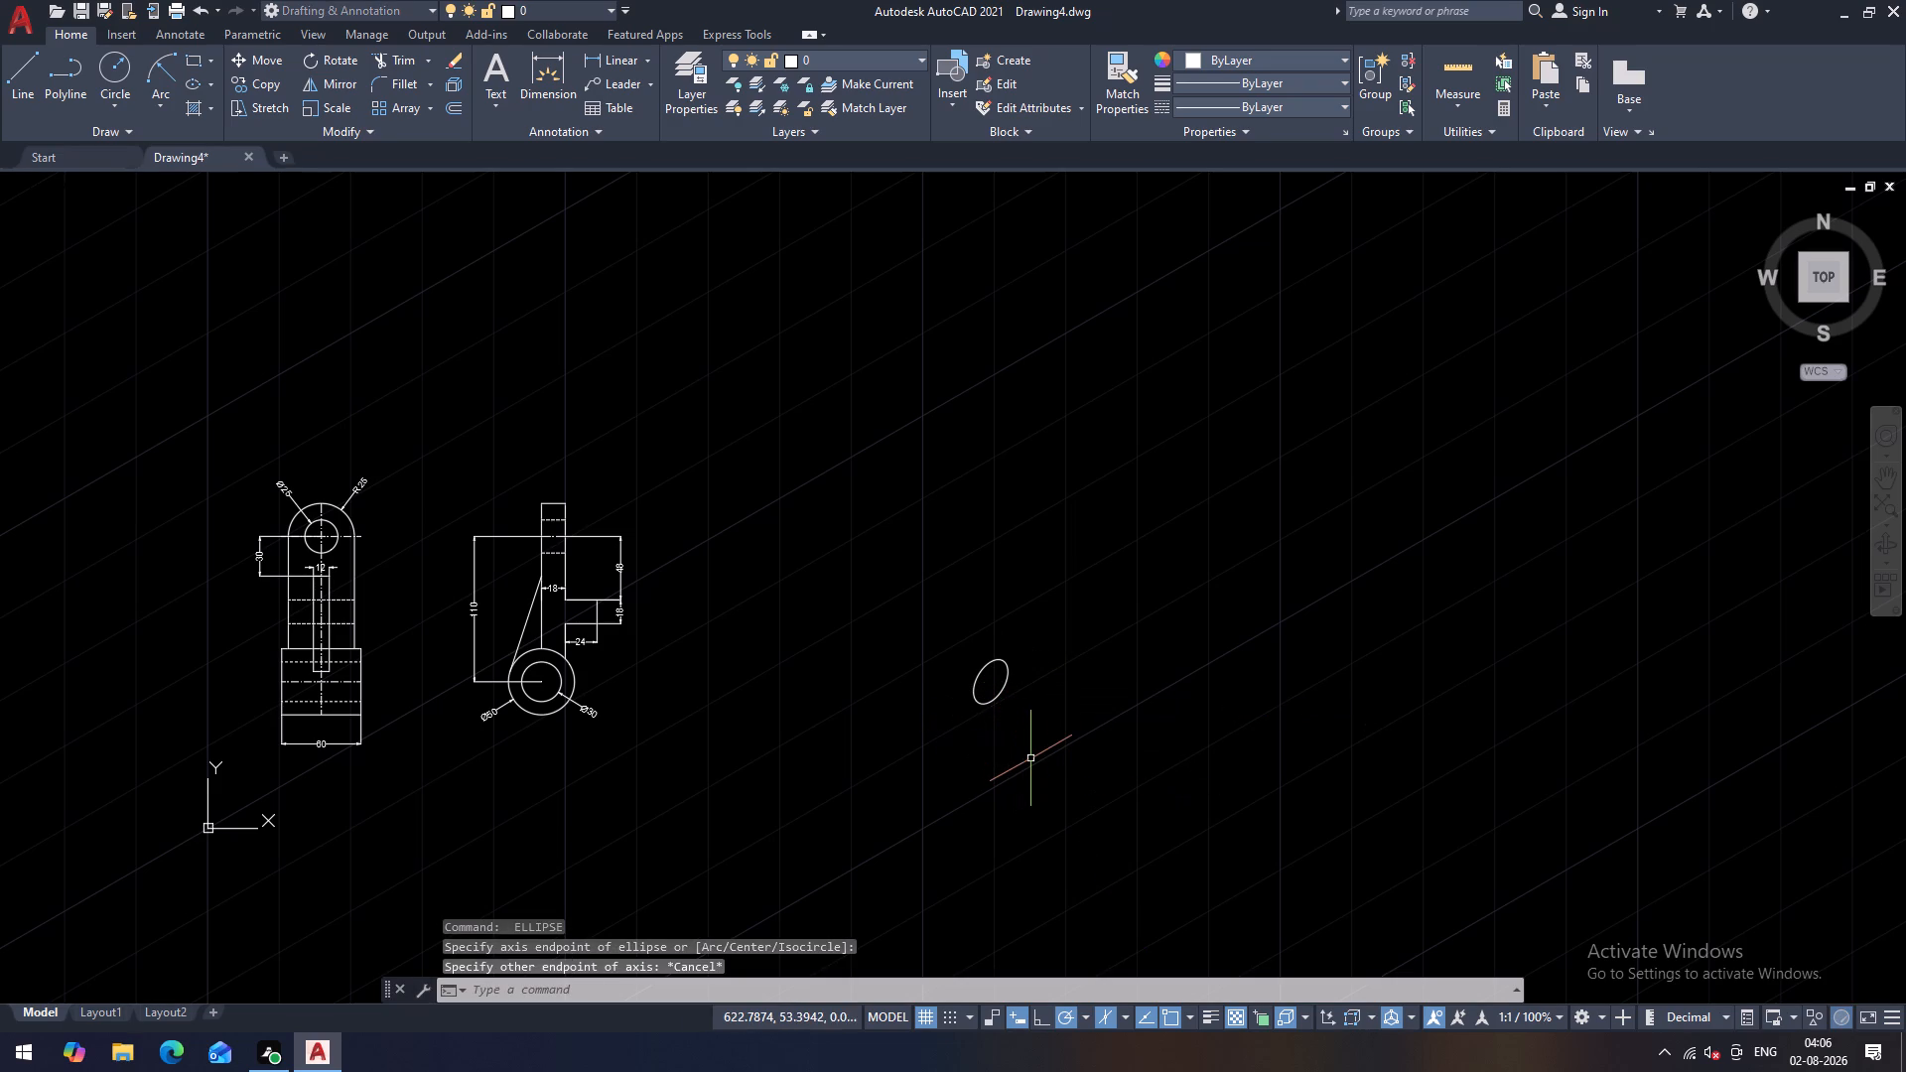
# Draw a concentric isocircle of radius 25 around the radius 15 isocircle.
pyautogui.press('space')
pyautogui.click(892, 984)
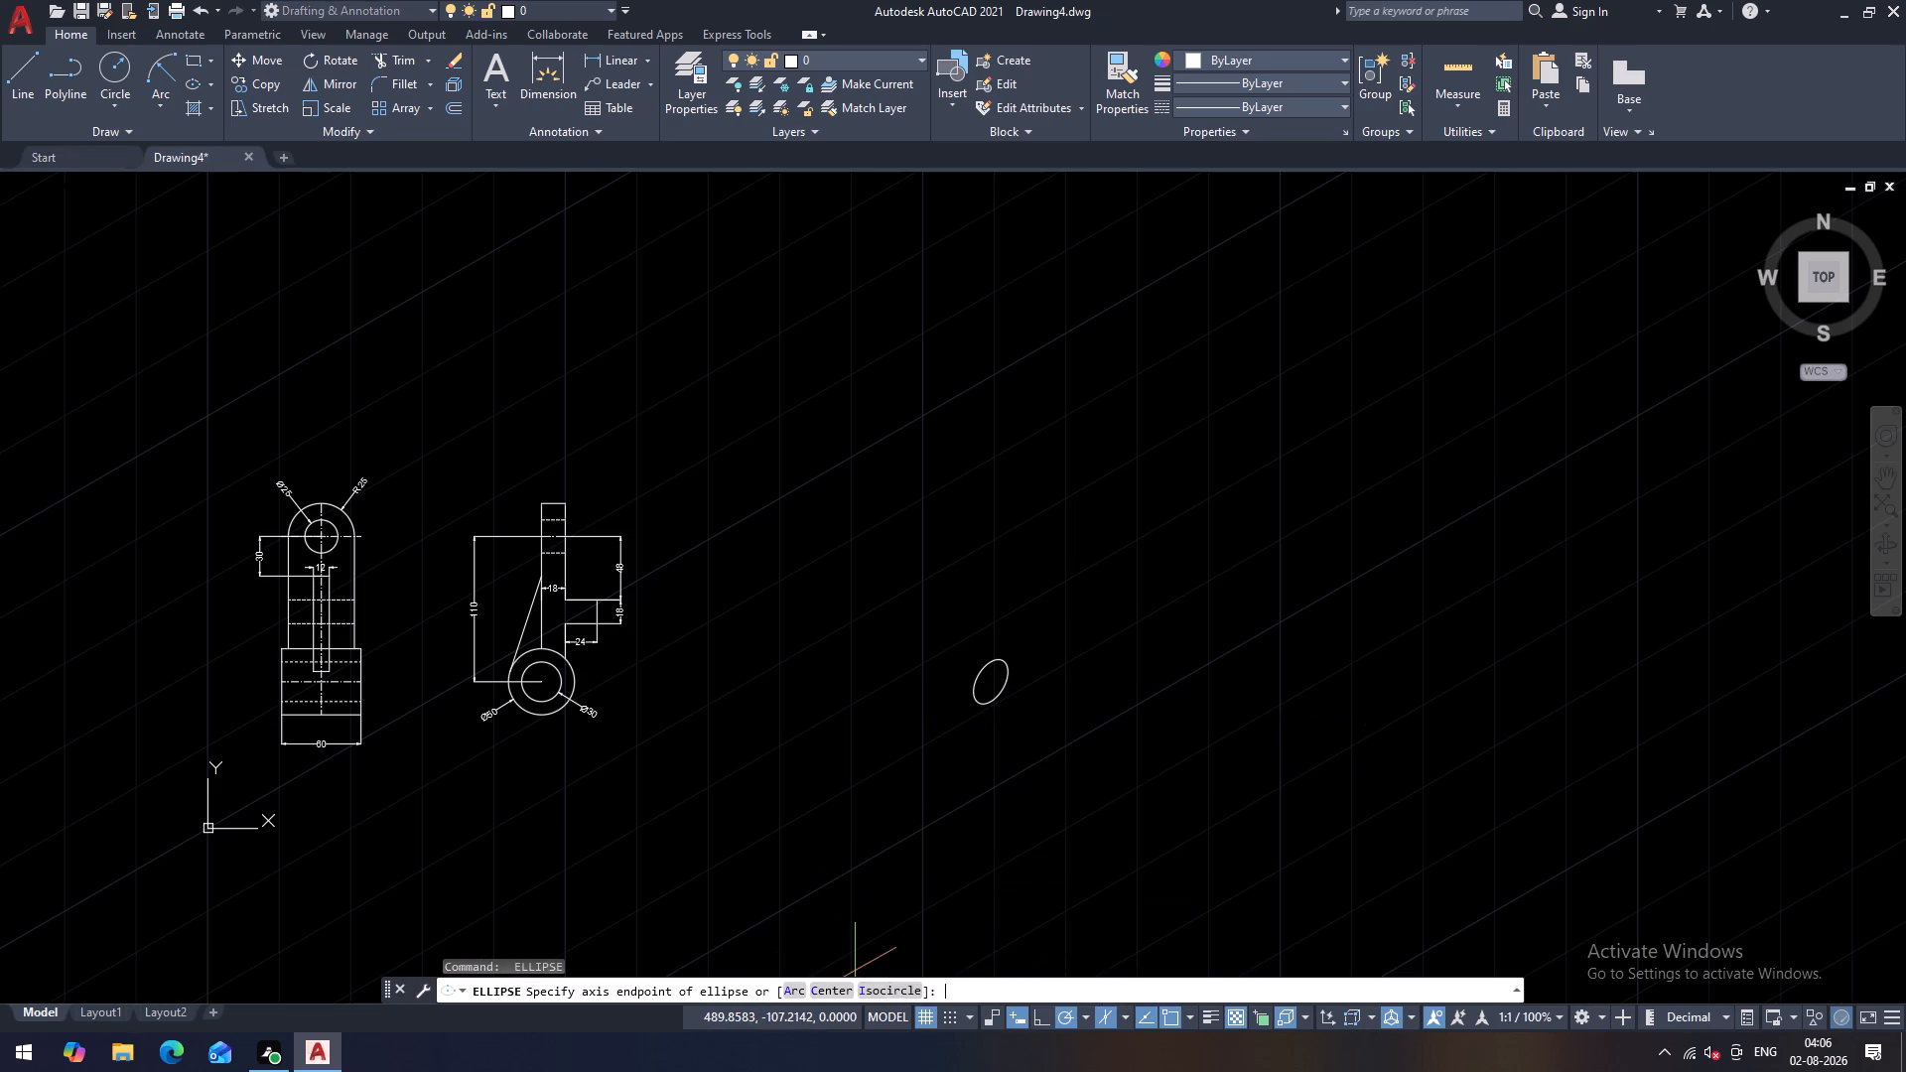
pyautogui.click(989, 684)
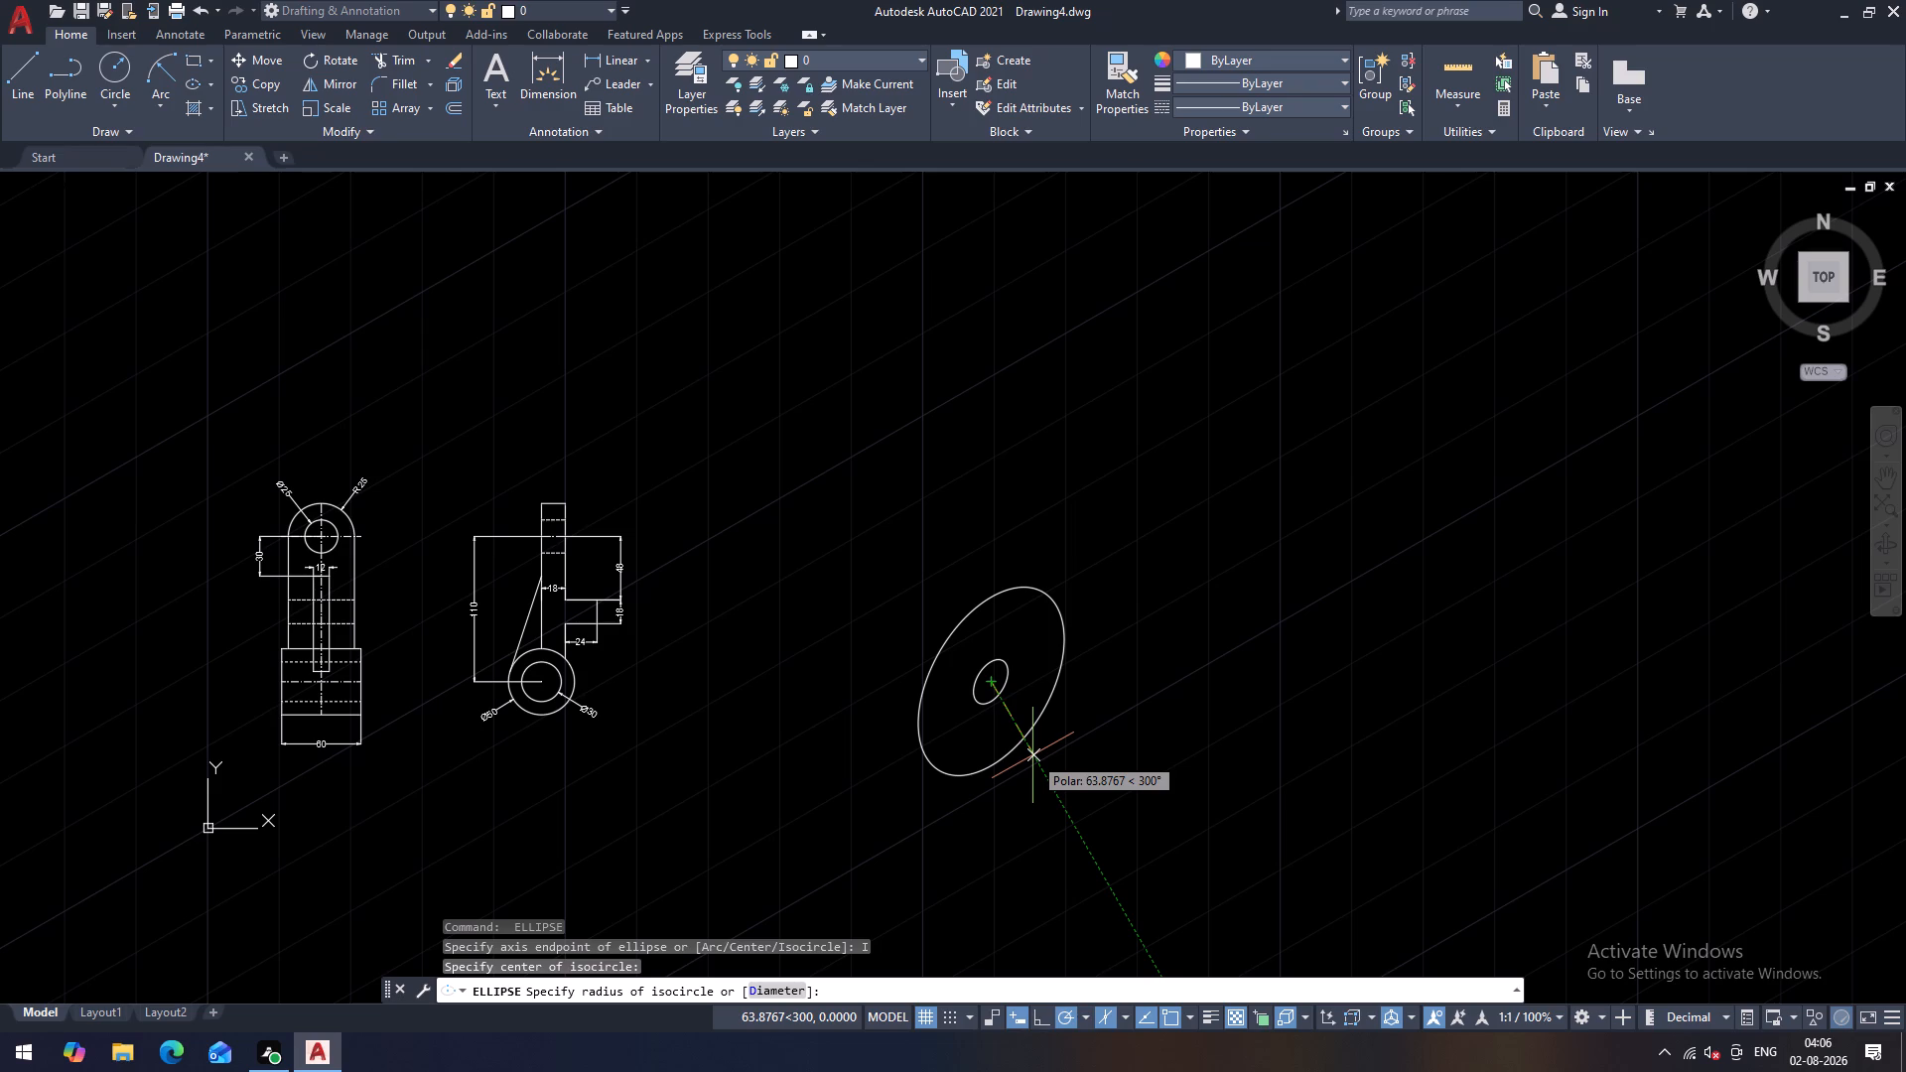
pyautogui.write('25')
pyautogui.press('Return')
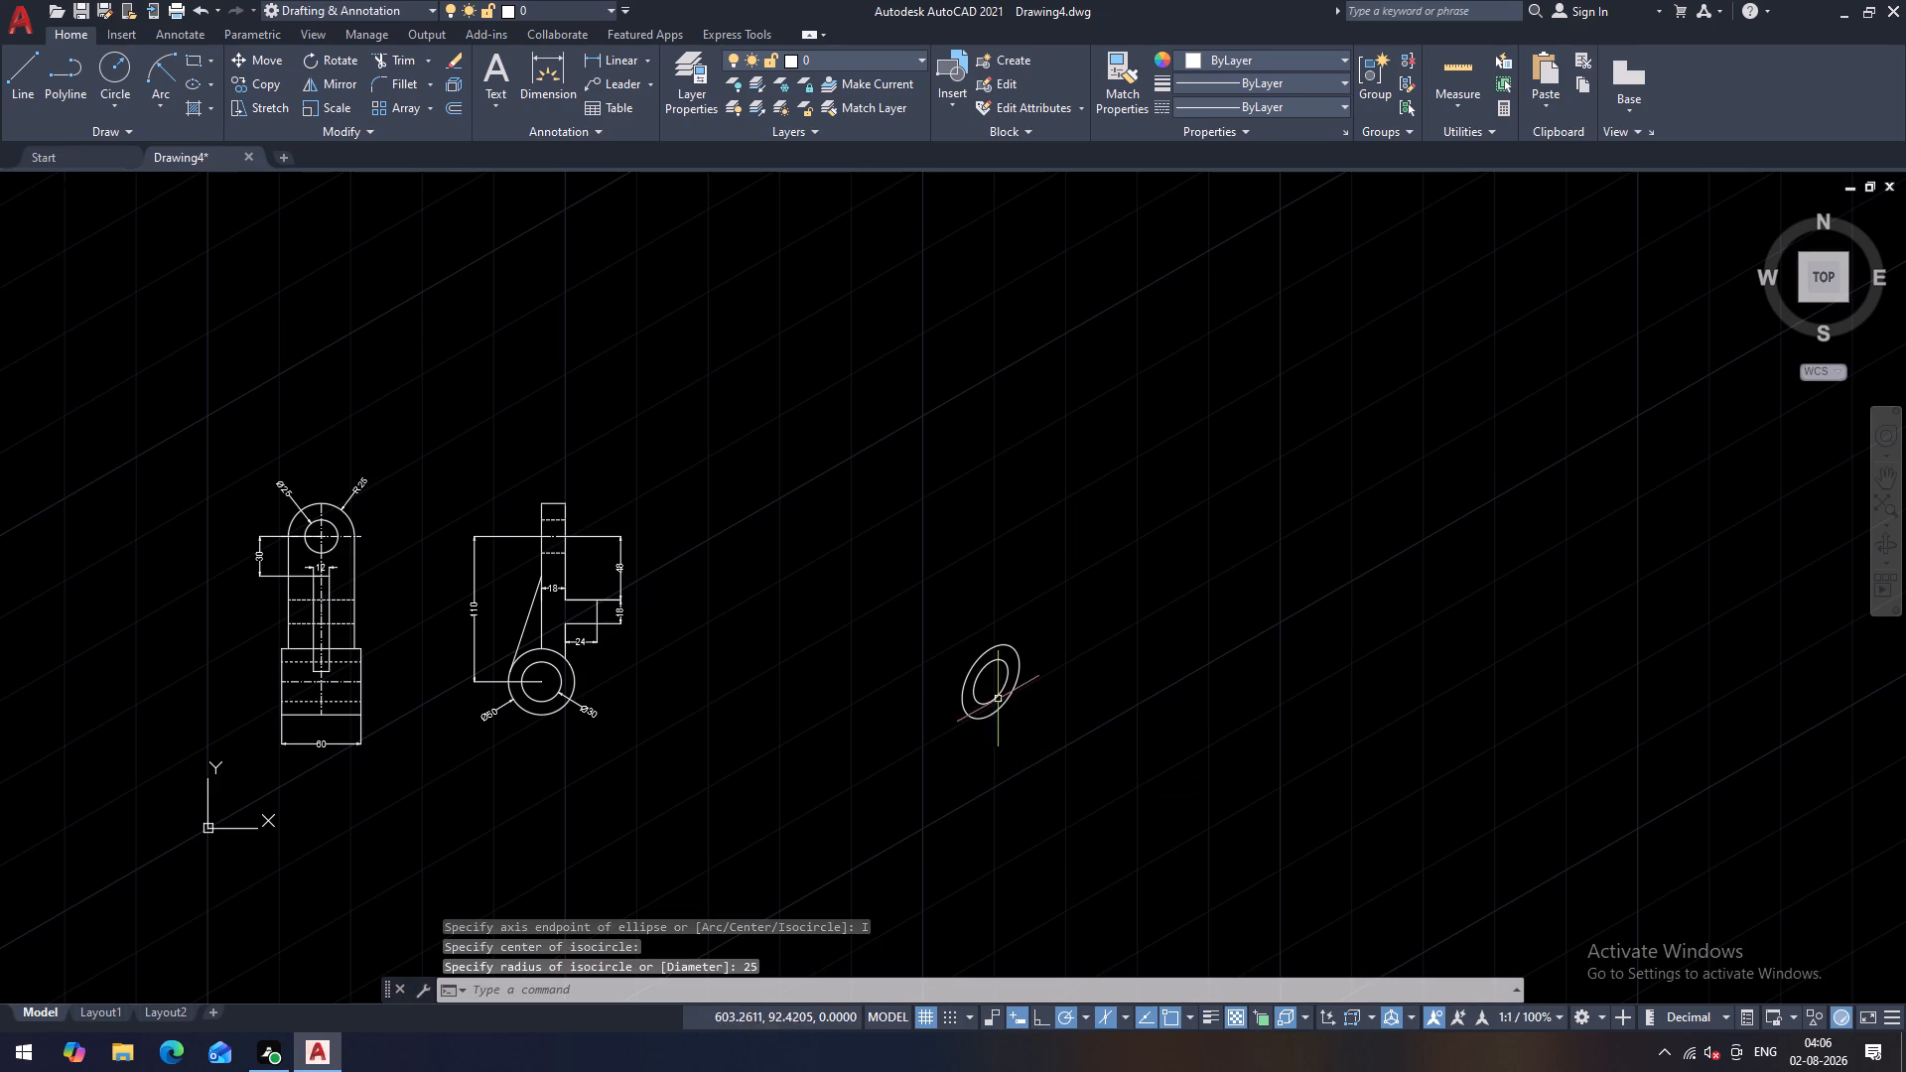
# Draw a 60-unit line at 150° from the lower quadrant of the outer isocircle as the cylinder's bottom edge.
pyautogui.scroll(1, 990, 665)
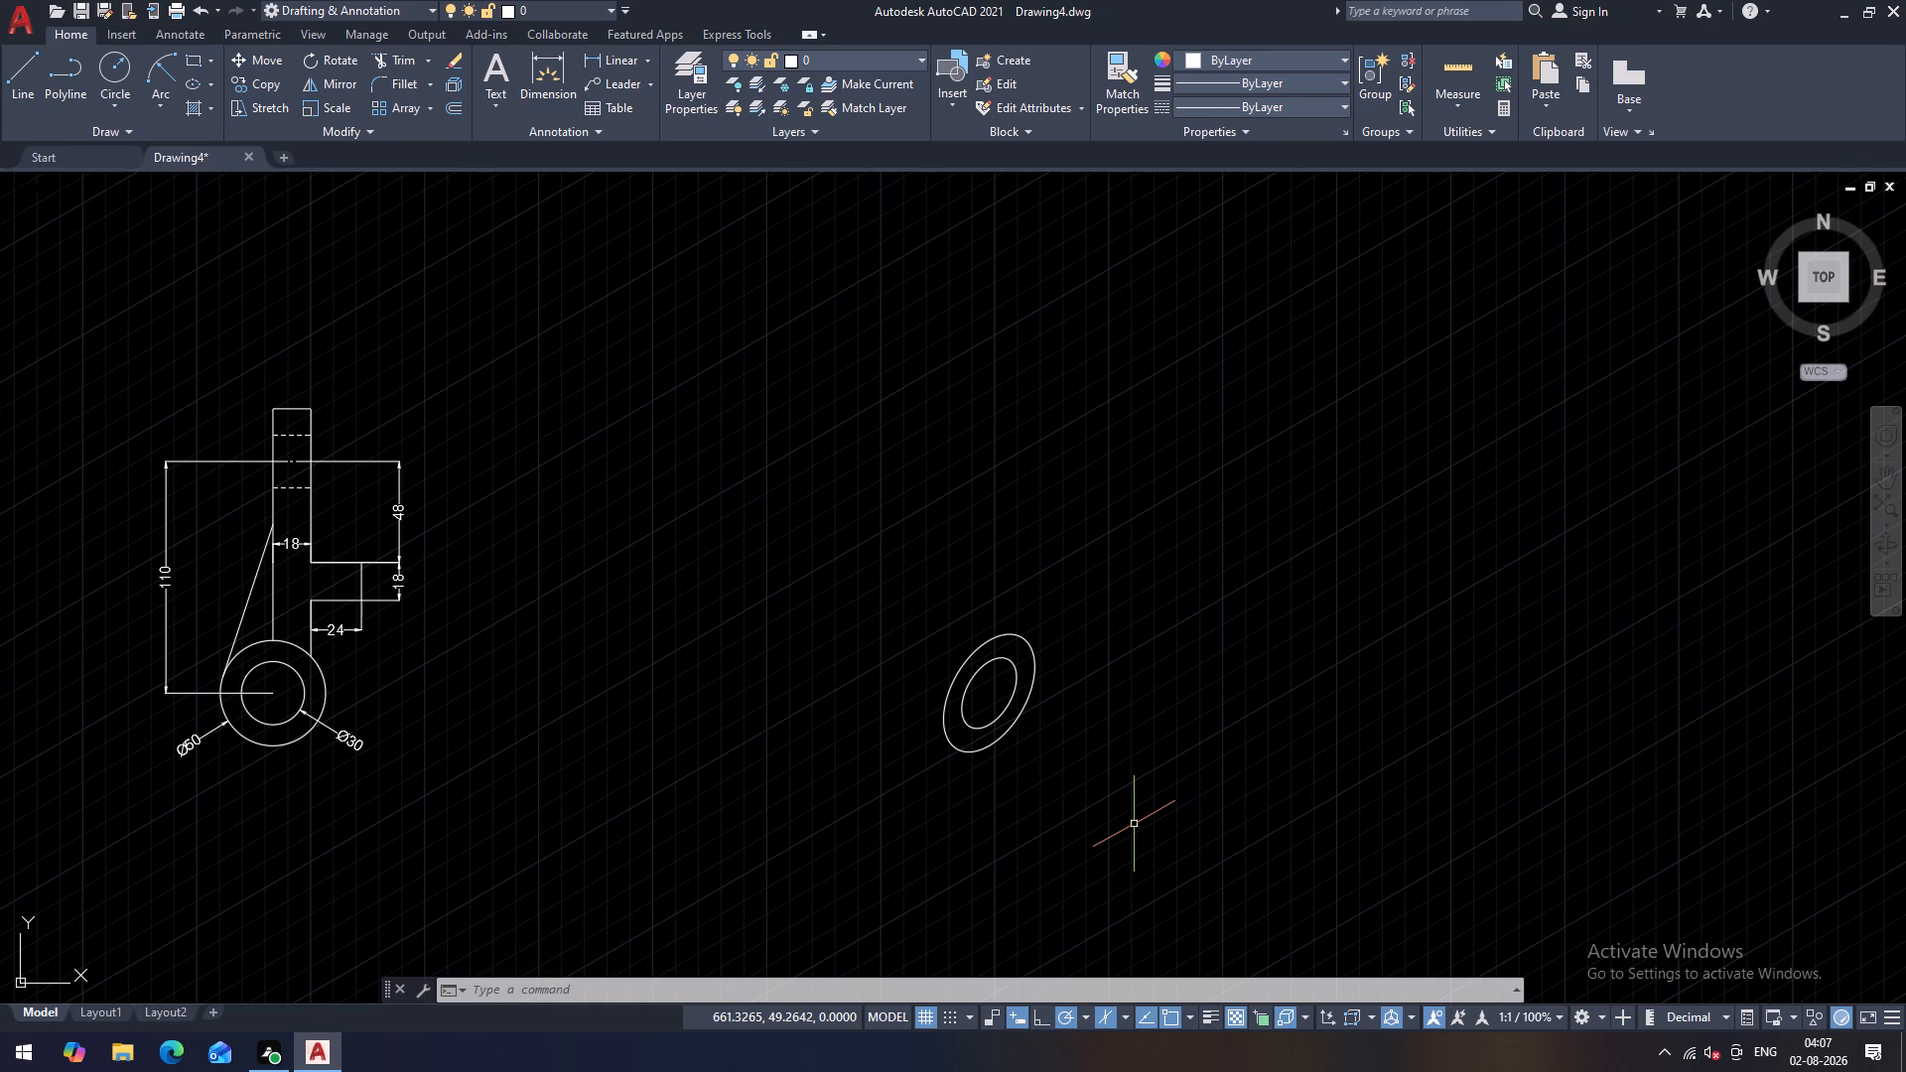
pyautogui.click(24, 78)
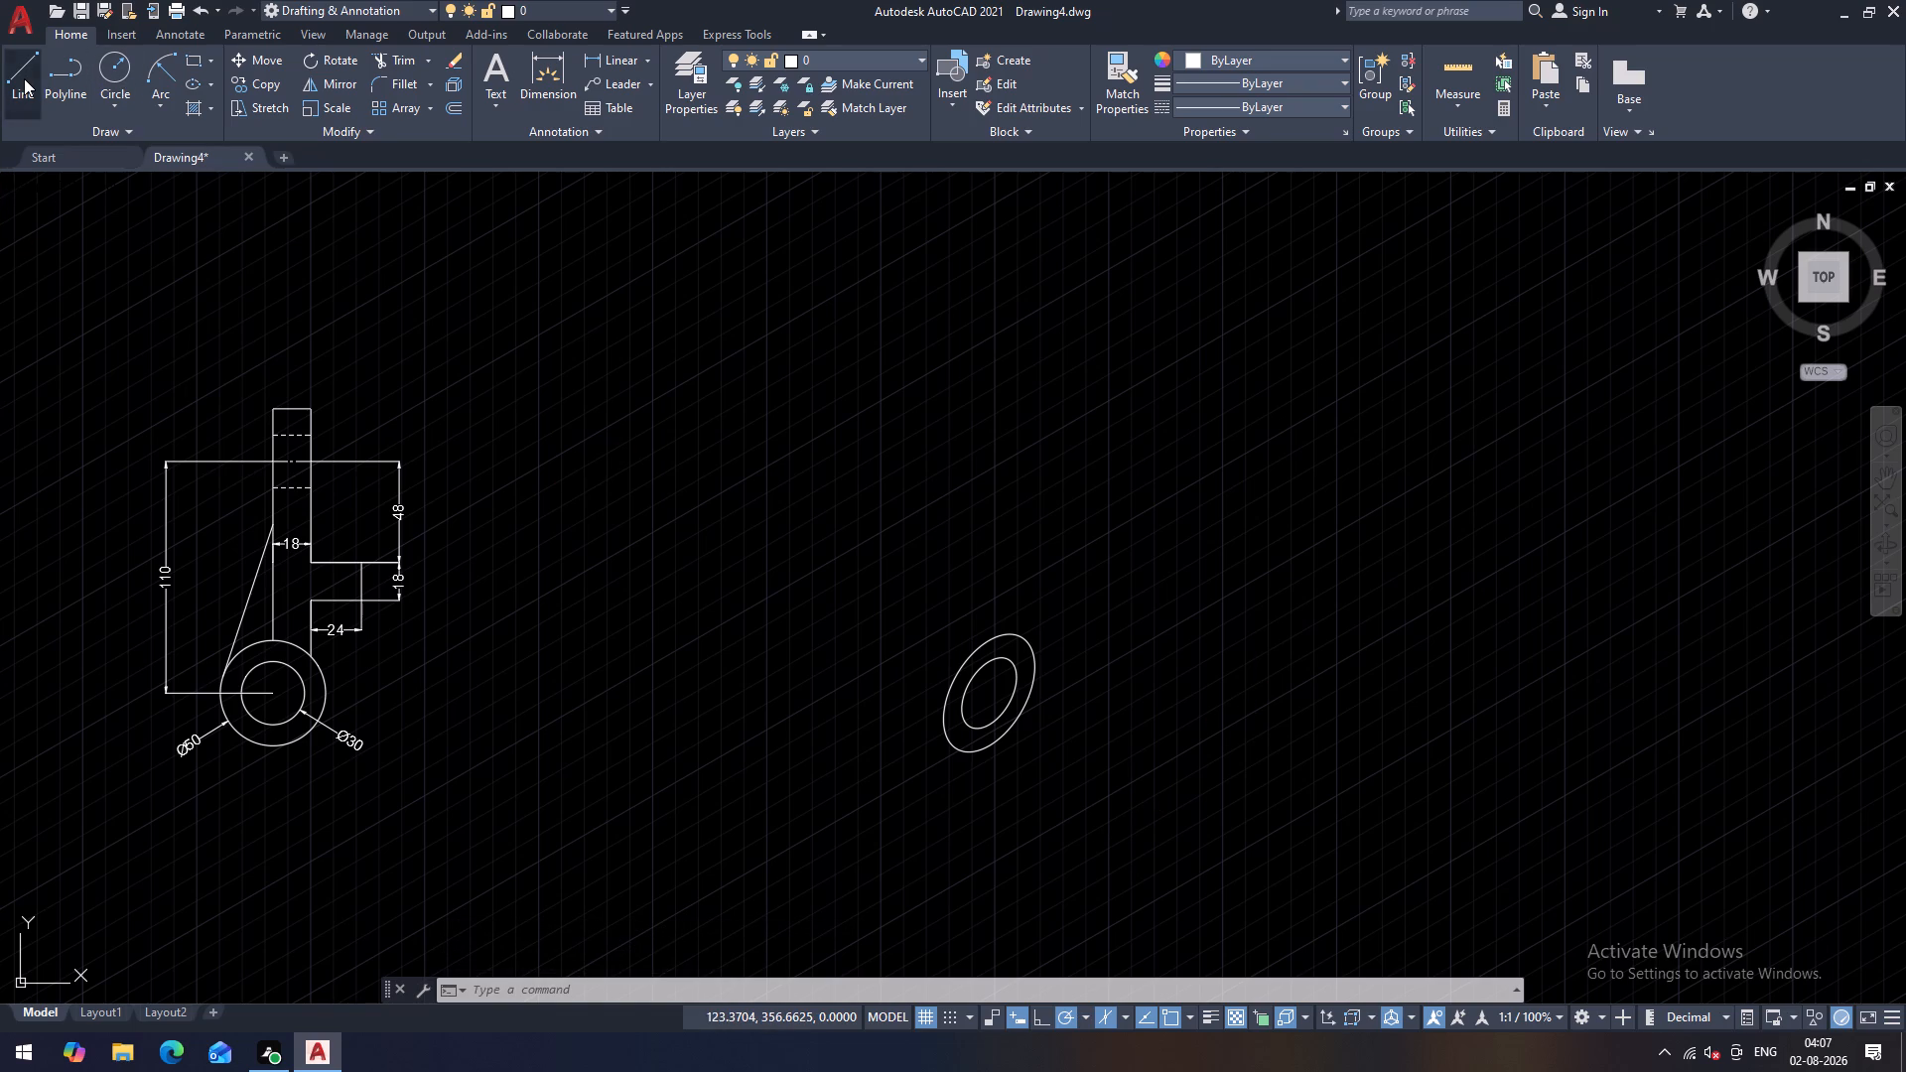
pyautogui.click(951, 752)
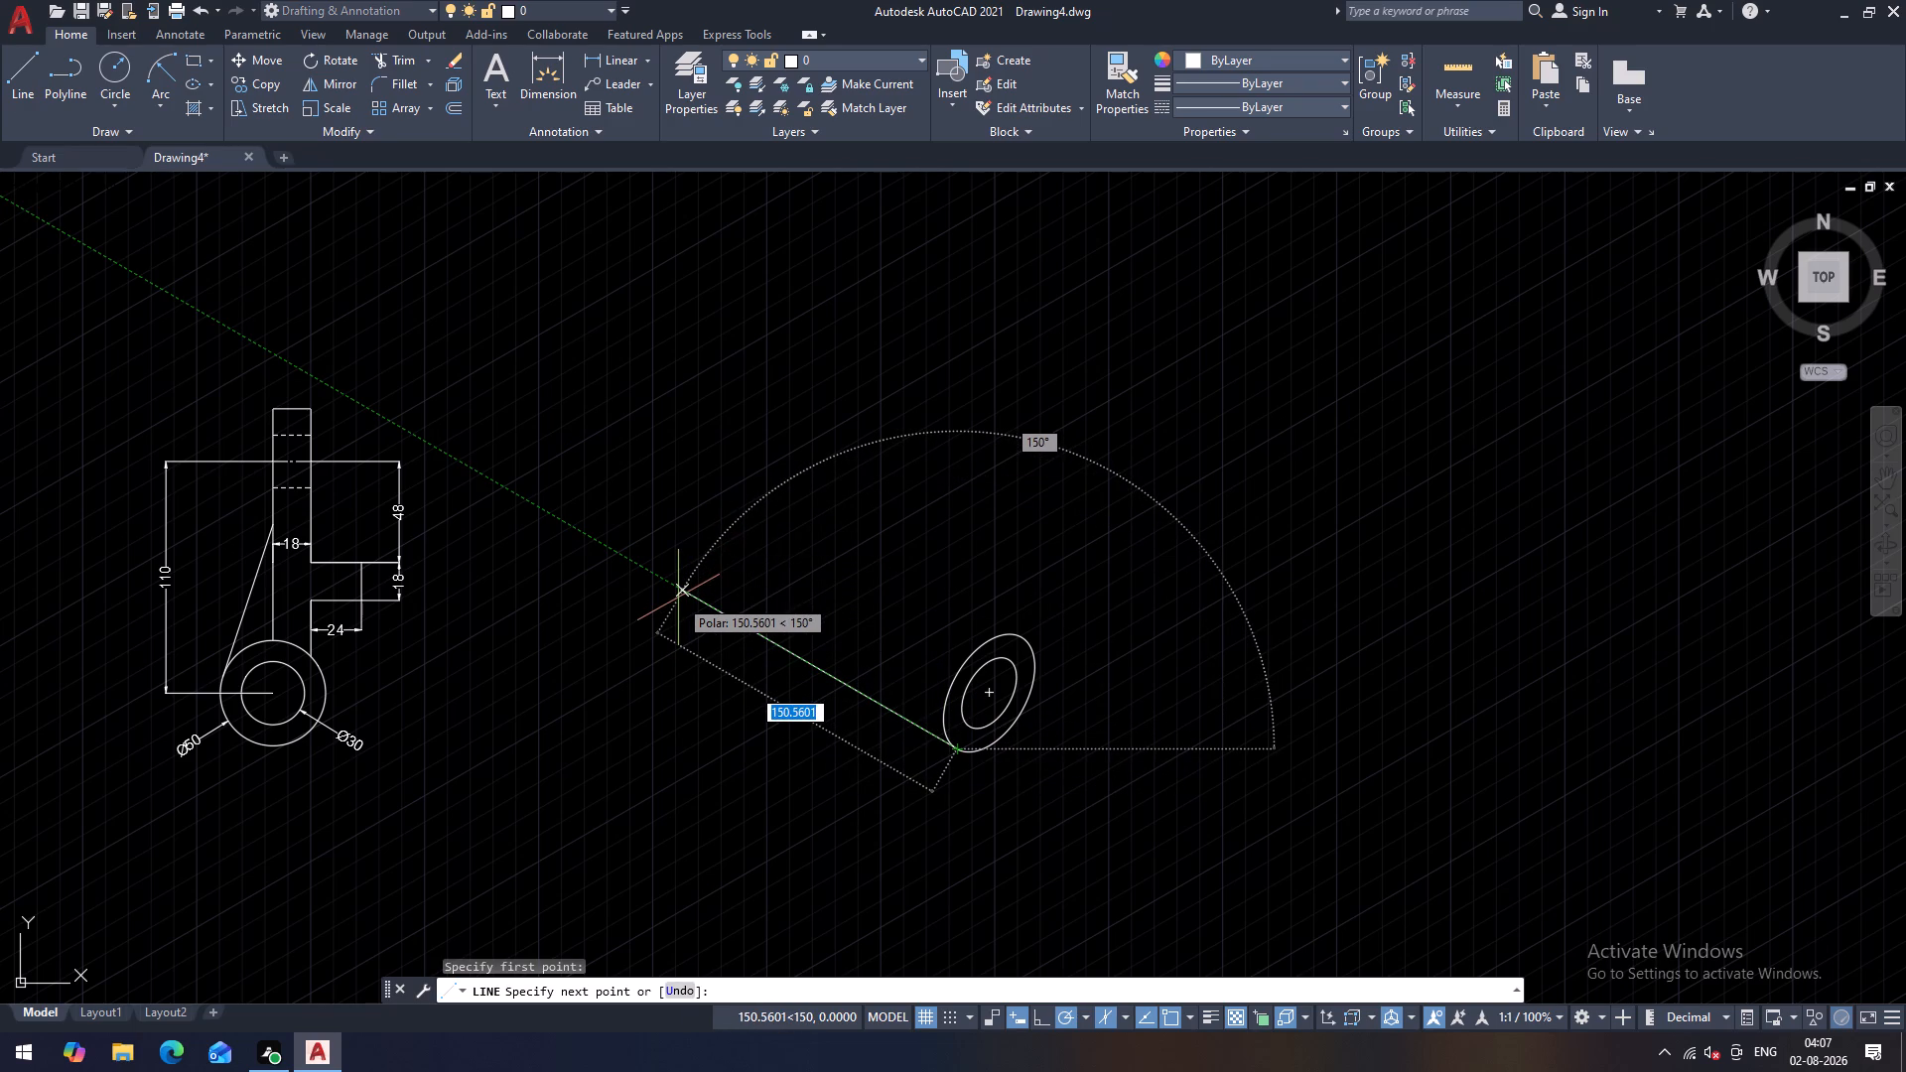
pyautogui.write('60')
pyautogui.press('Return')
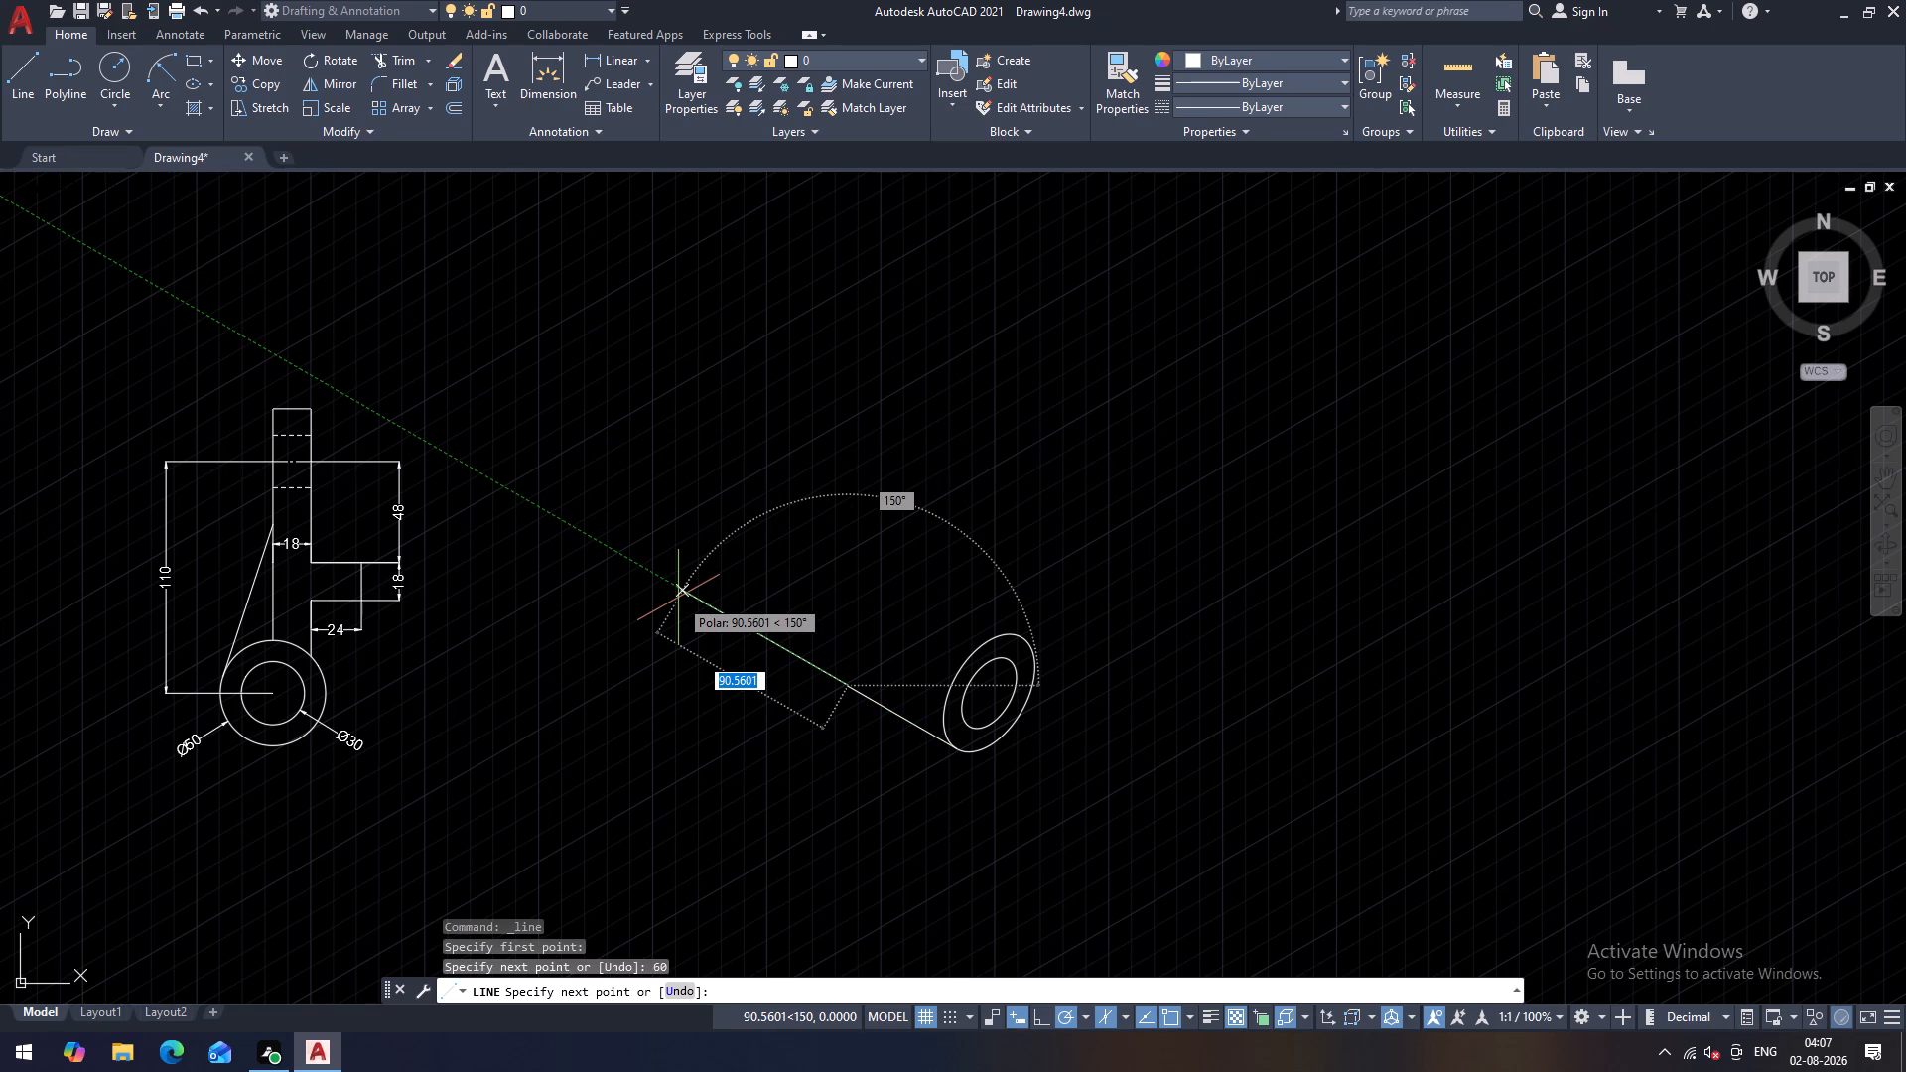
pyautogui.press('Escape')
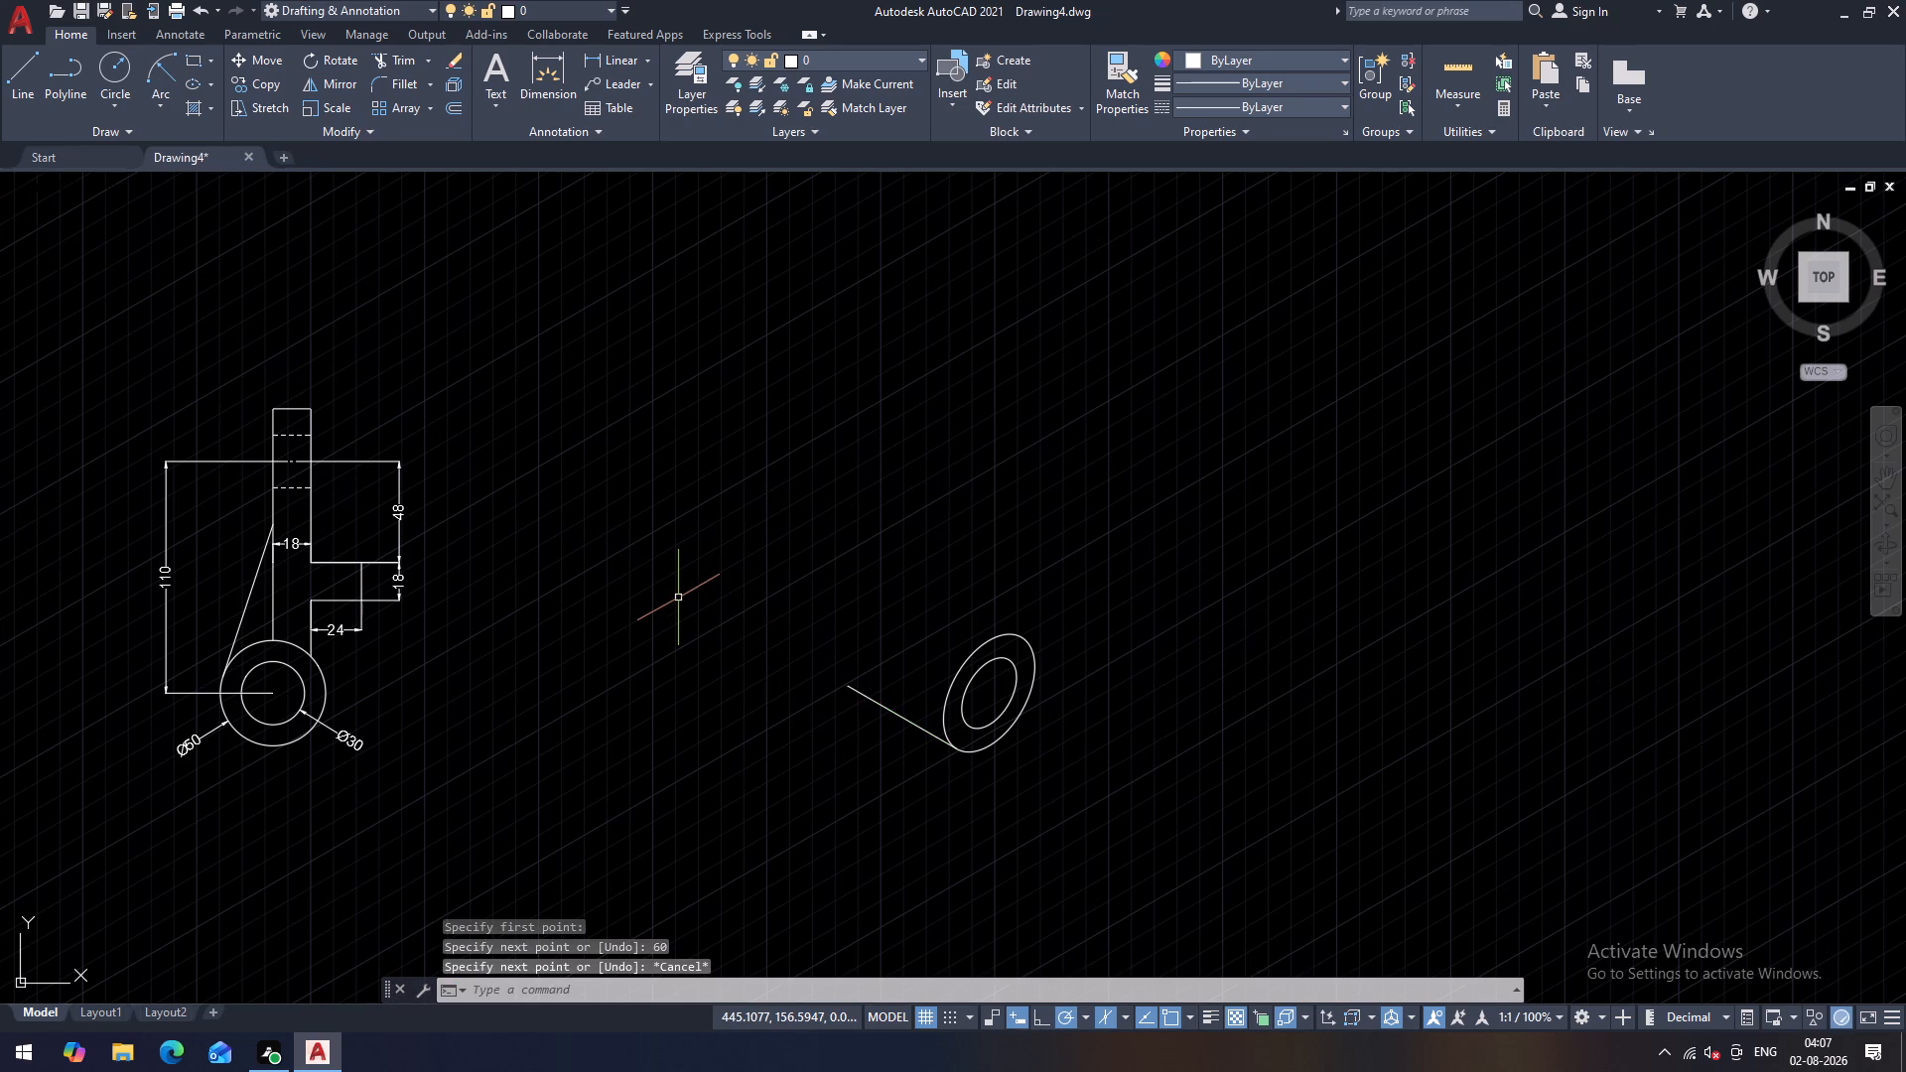
# Copy the outer isocircle from the near end of the 60-unit line to its far end to form the cylinder's rear face.
pyautogui.scroll(1, 1012, 725)
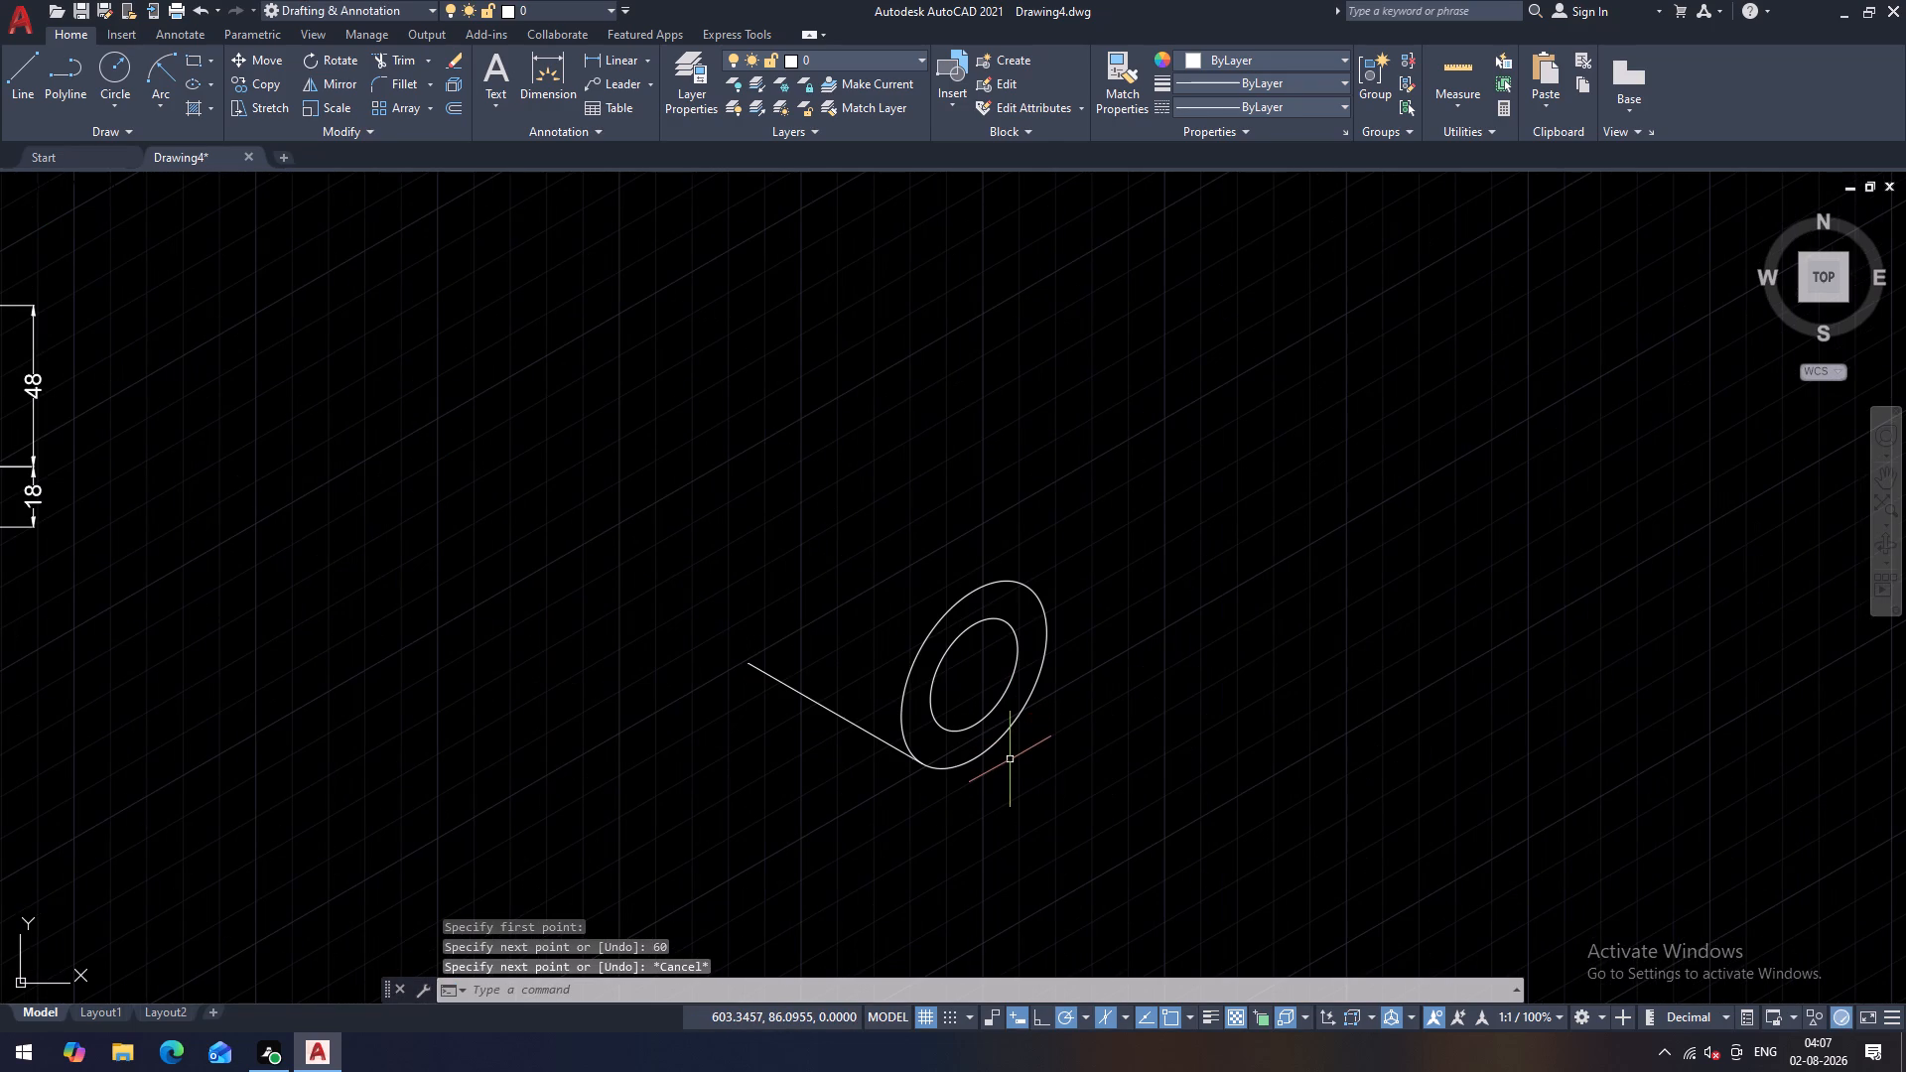
pyautogui.write('co')
pyautogui.press('space')
pyautogui.click(988, 748)
pyautogui.press('space')
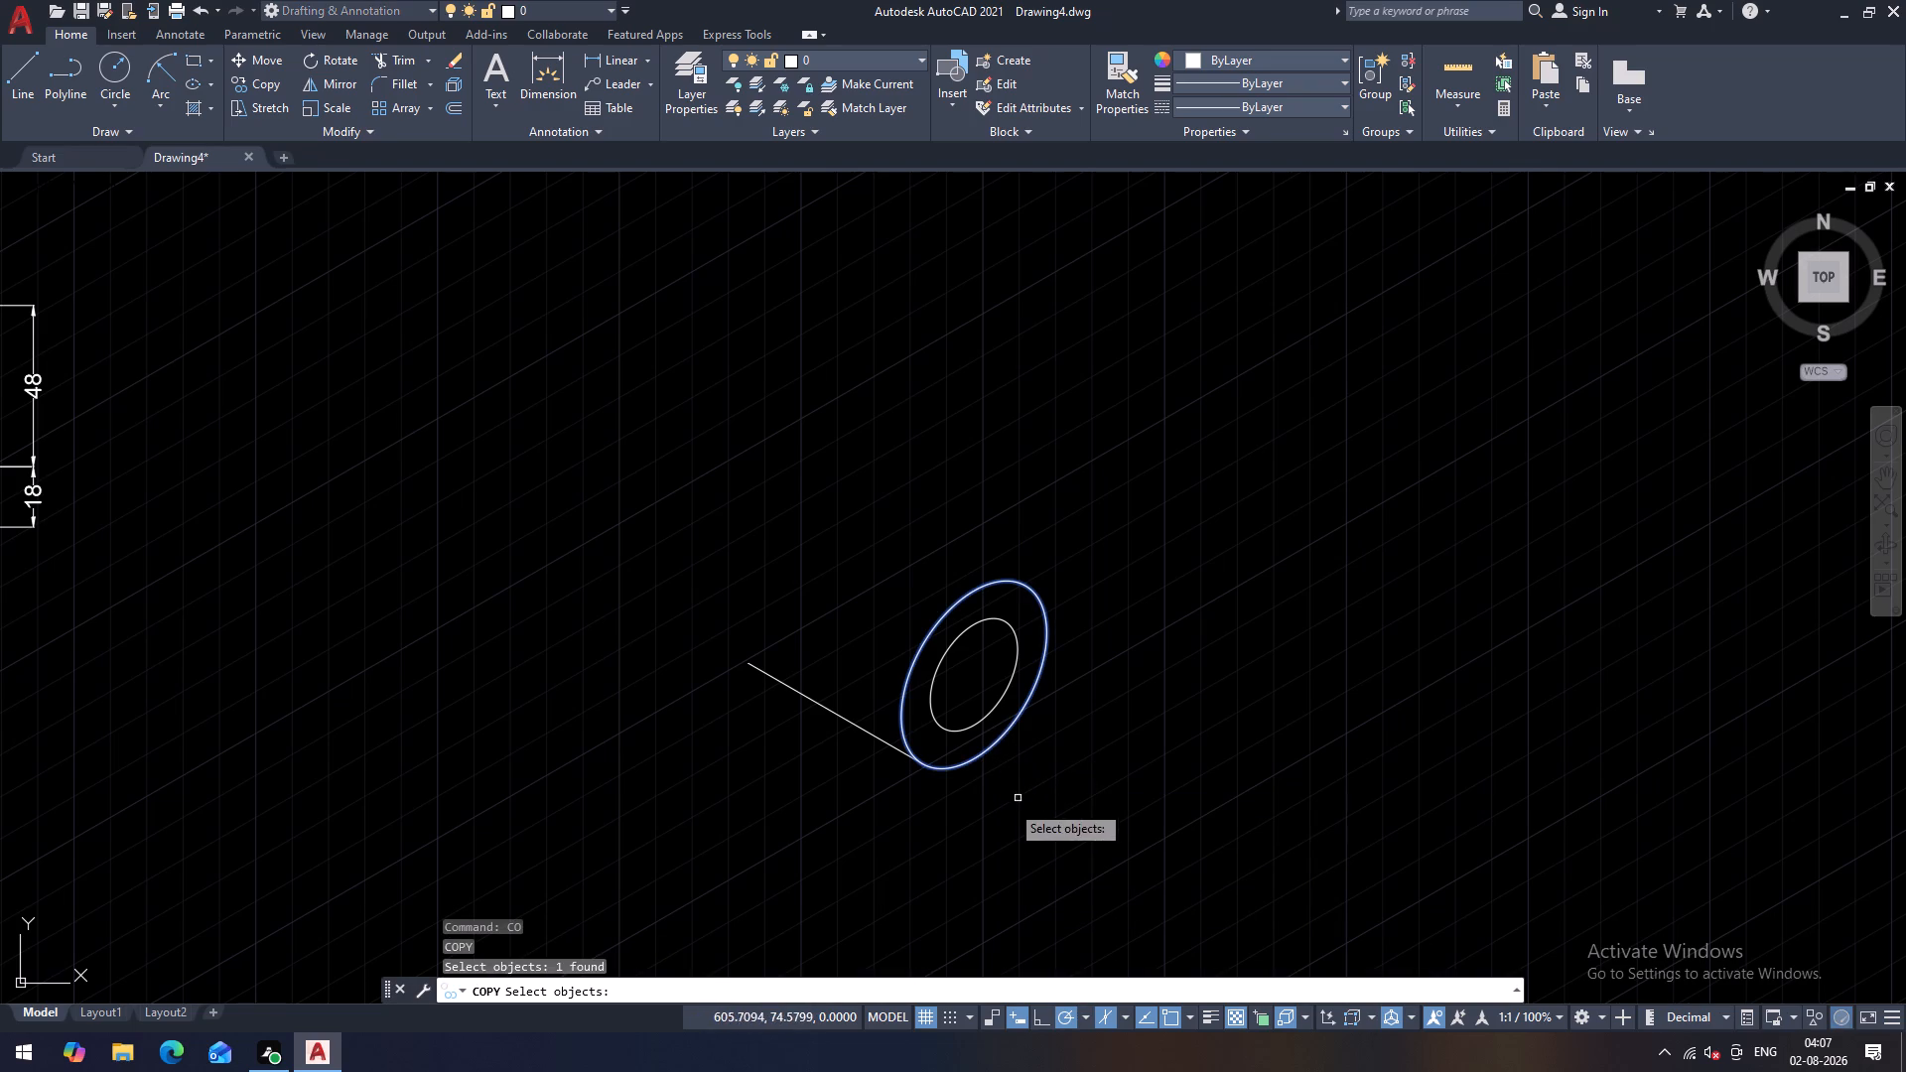
pyautogui.click(921, 764)
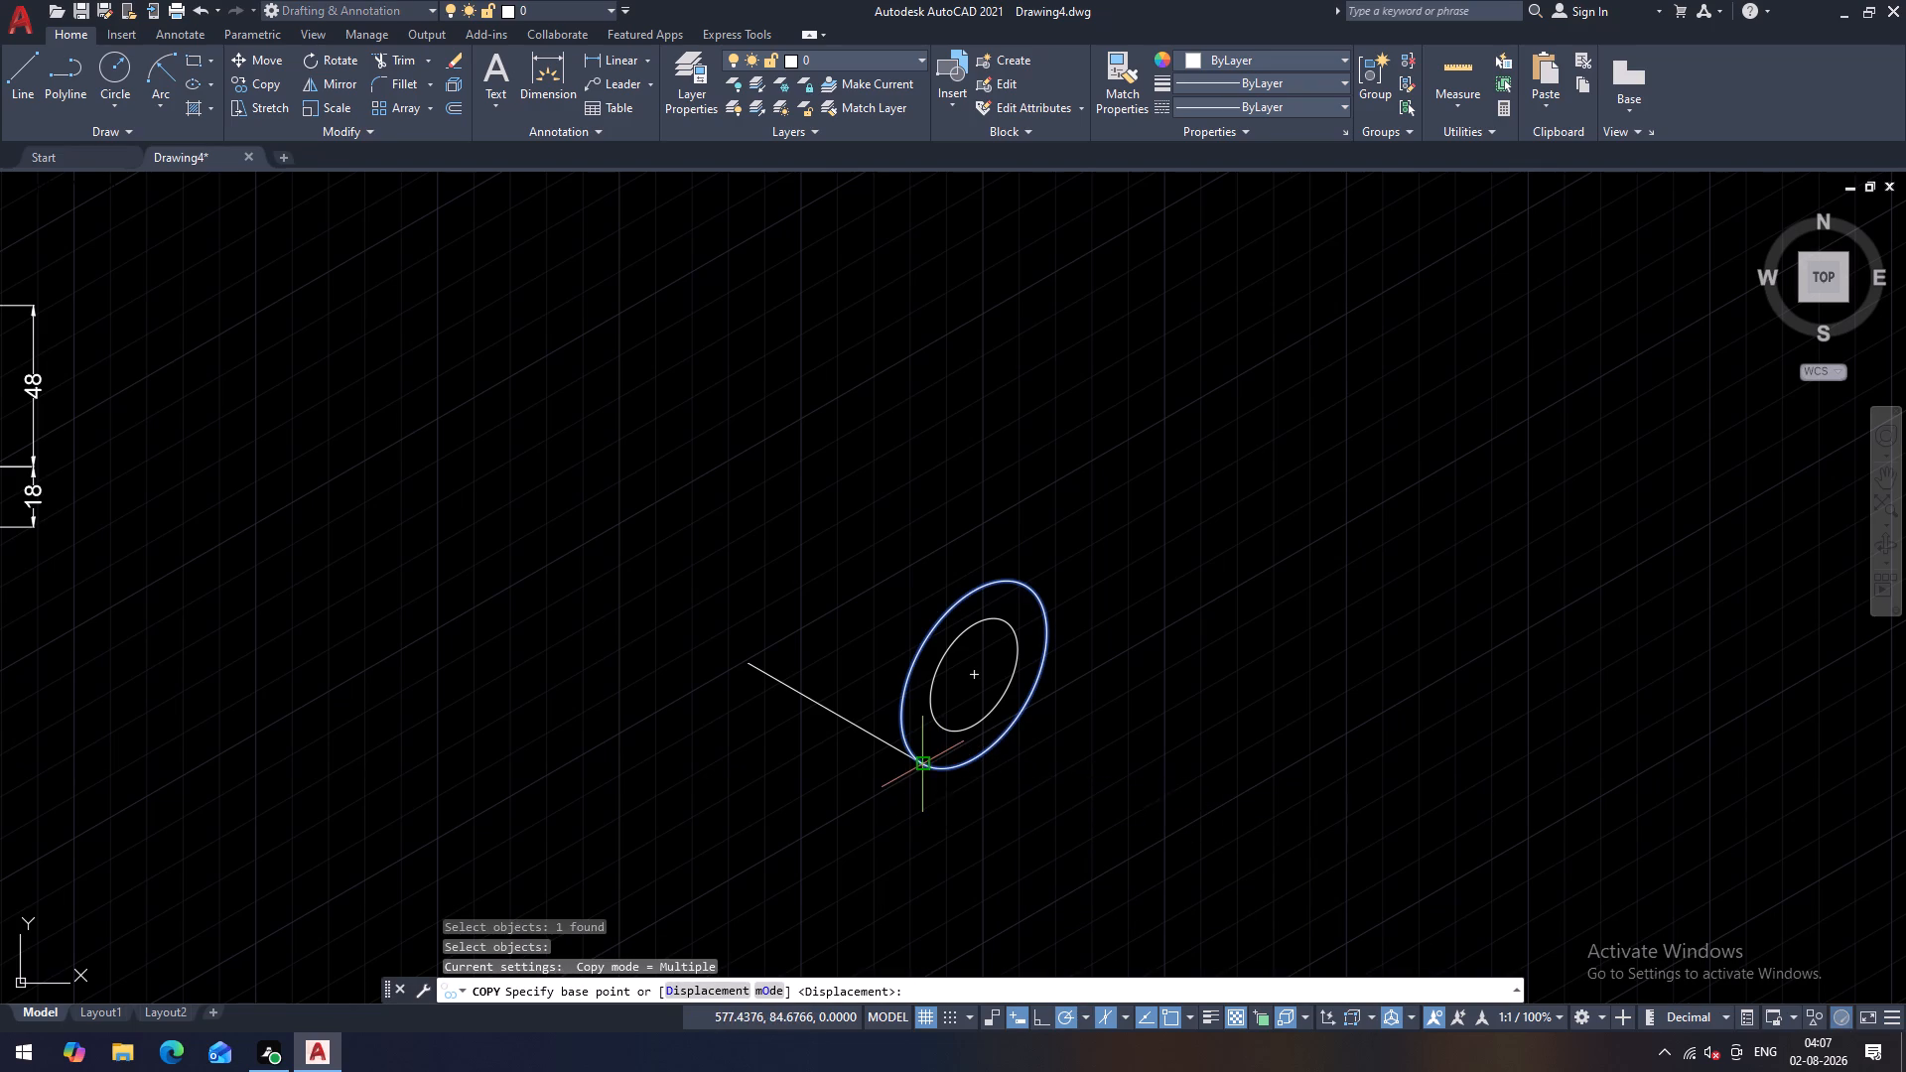
pyautogui.click(749, 668)
pyautogui.press('Escape')
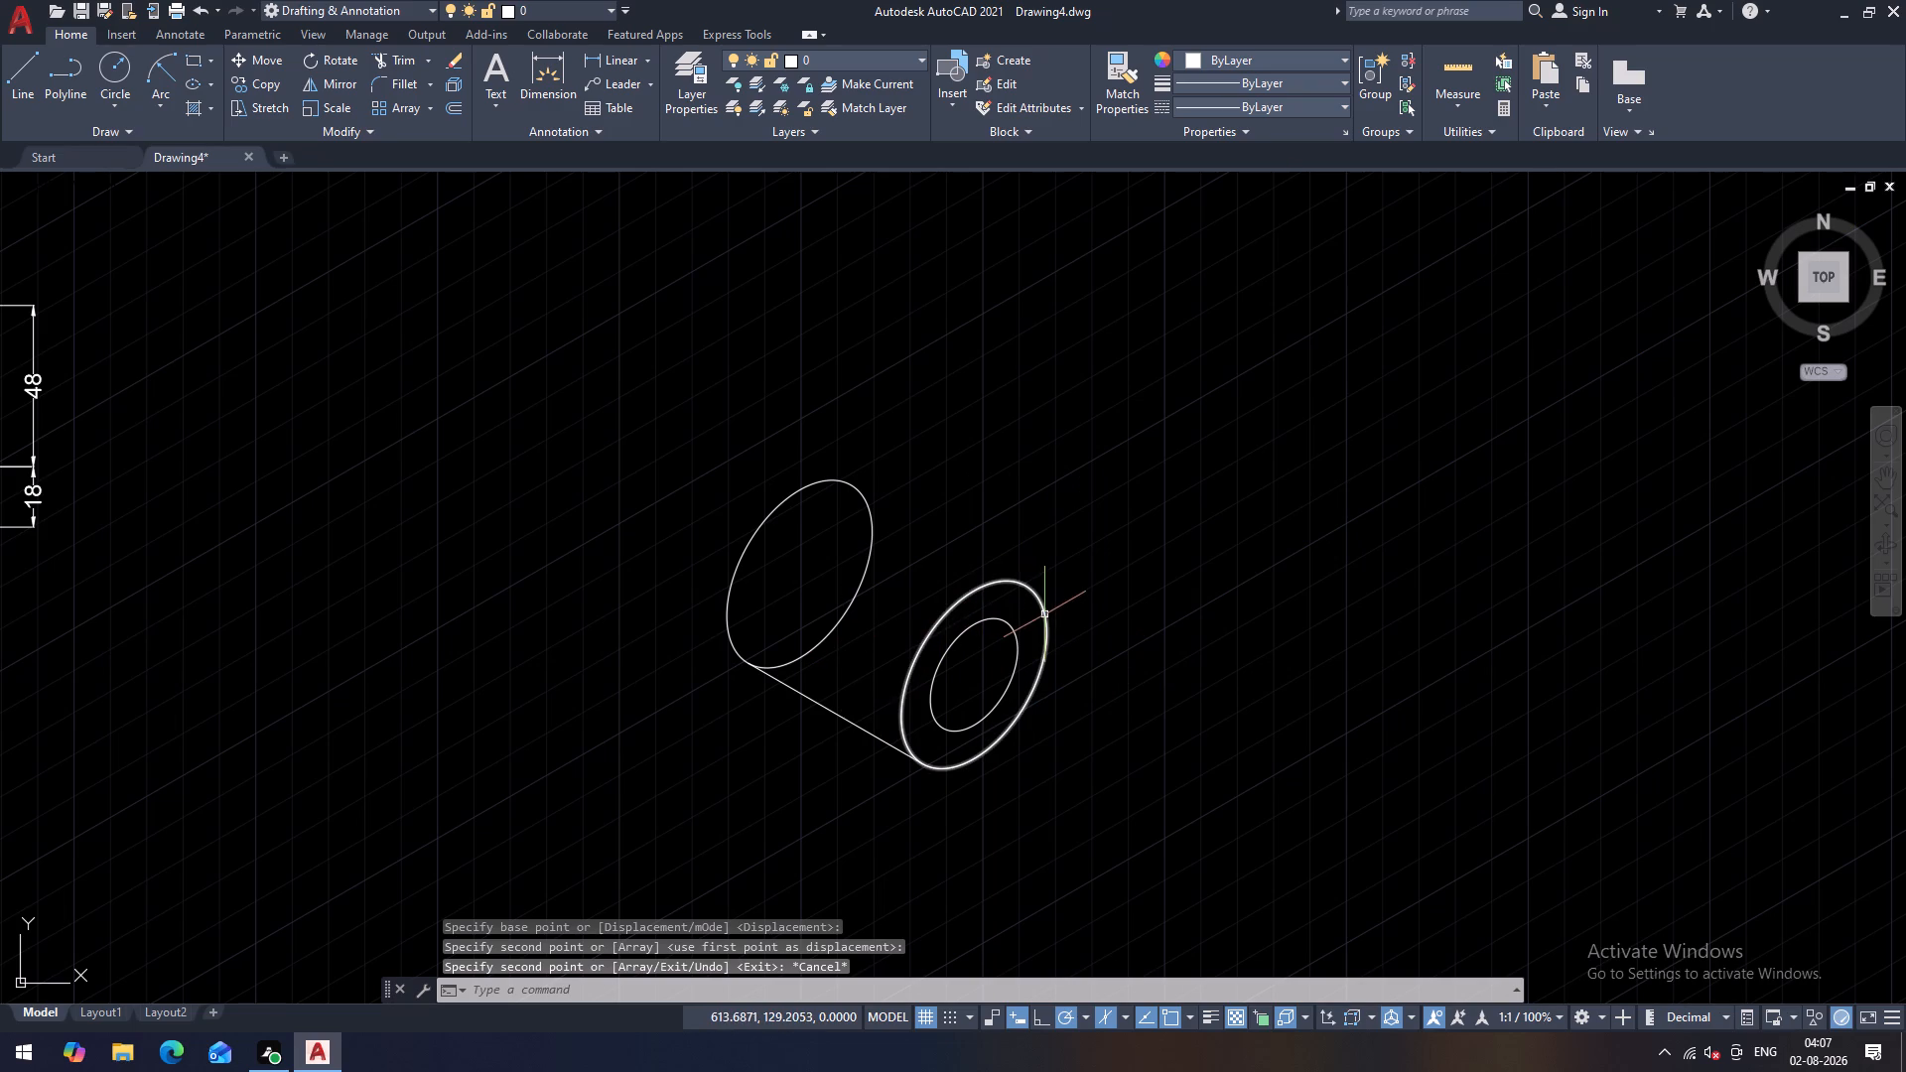
# Copy the 60-unit edge line to the opposite upper quadrant of the outer isocircle as the cylinder's top edge.
pyautogui.press('space')
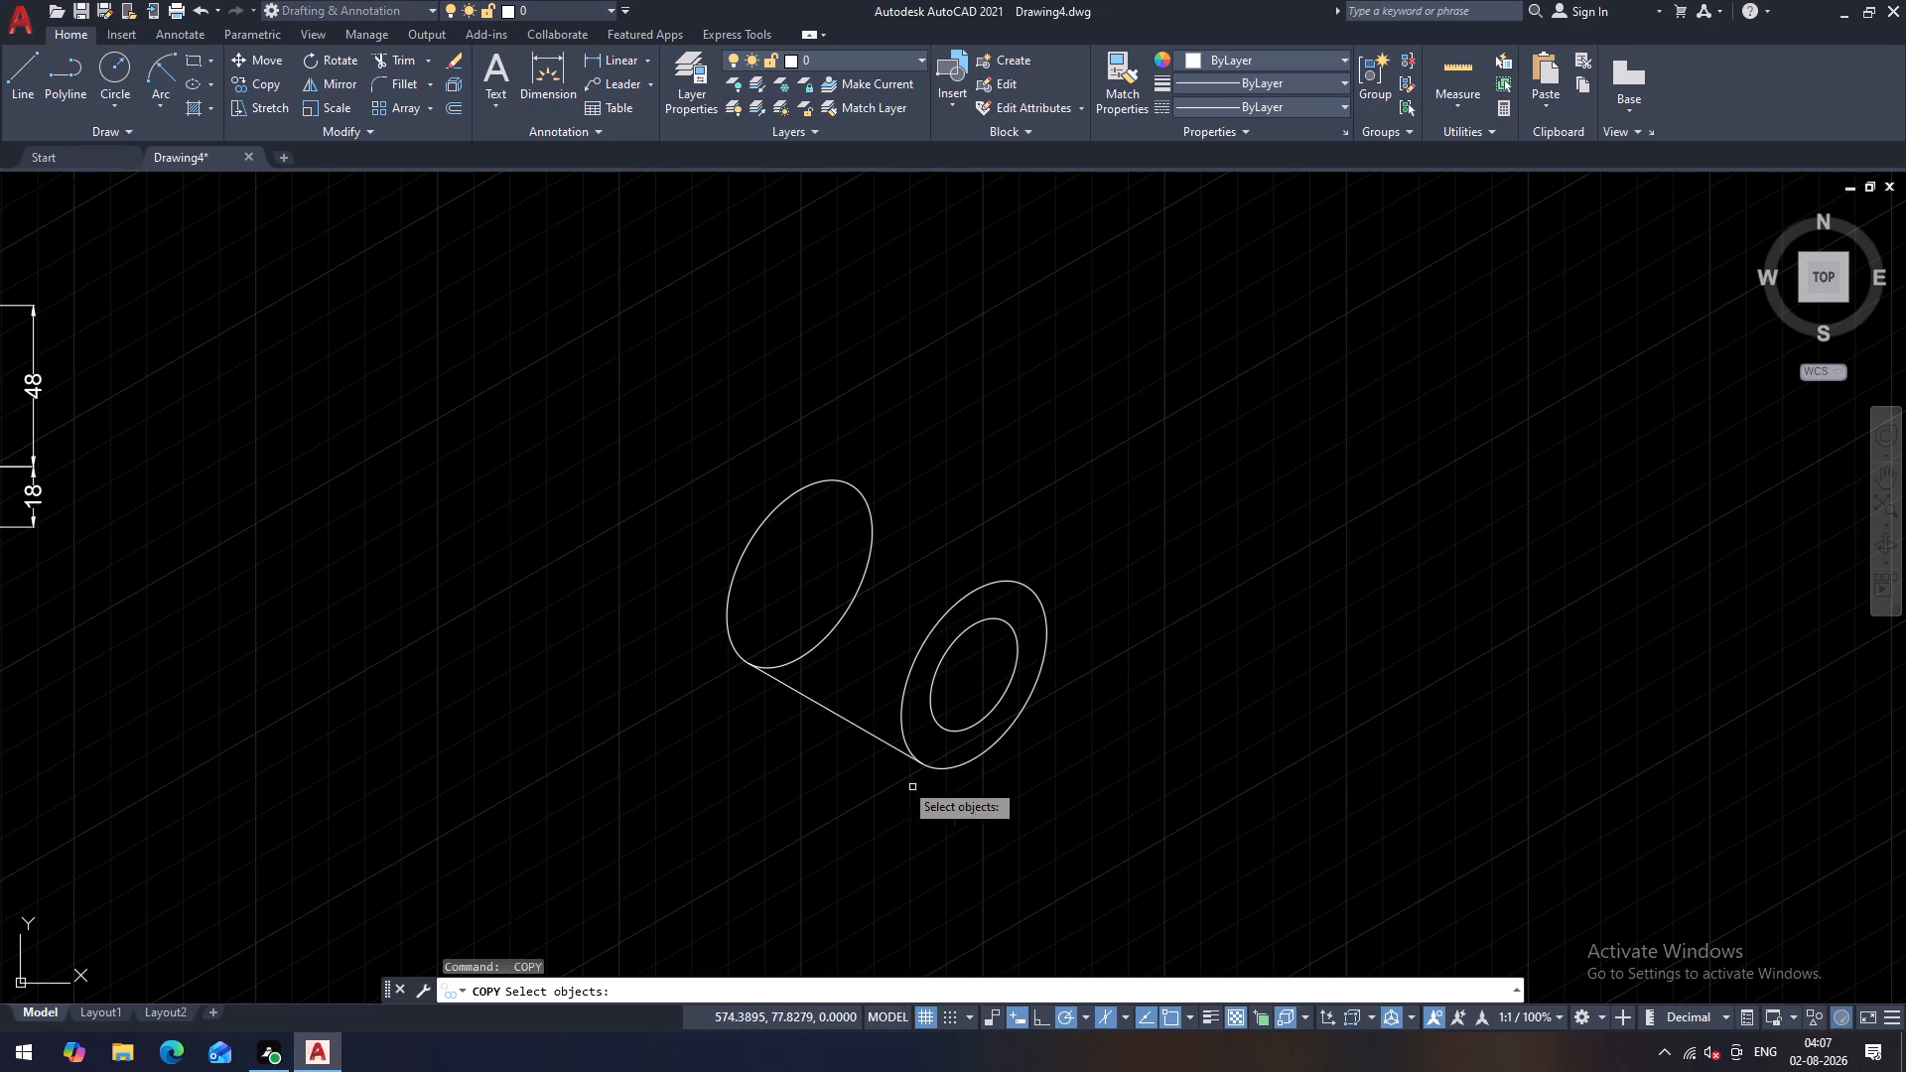
pyautogui.click(876, 736)
pyautogui.press('space')
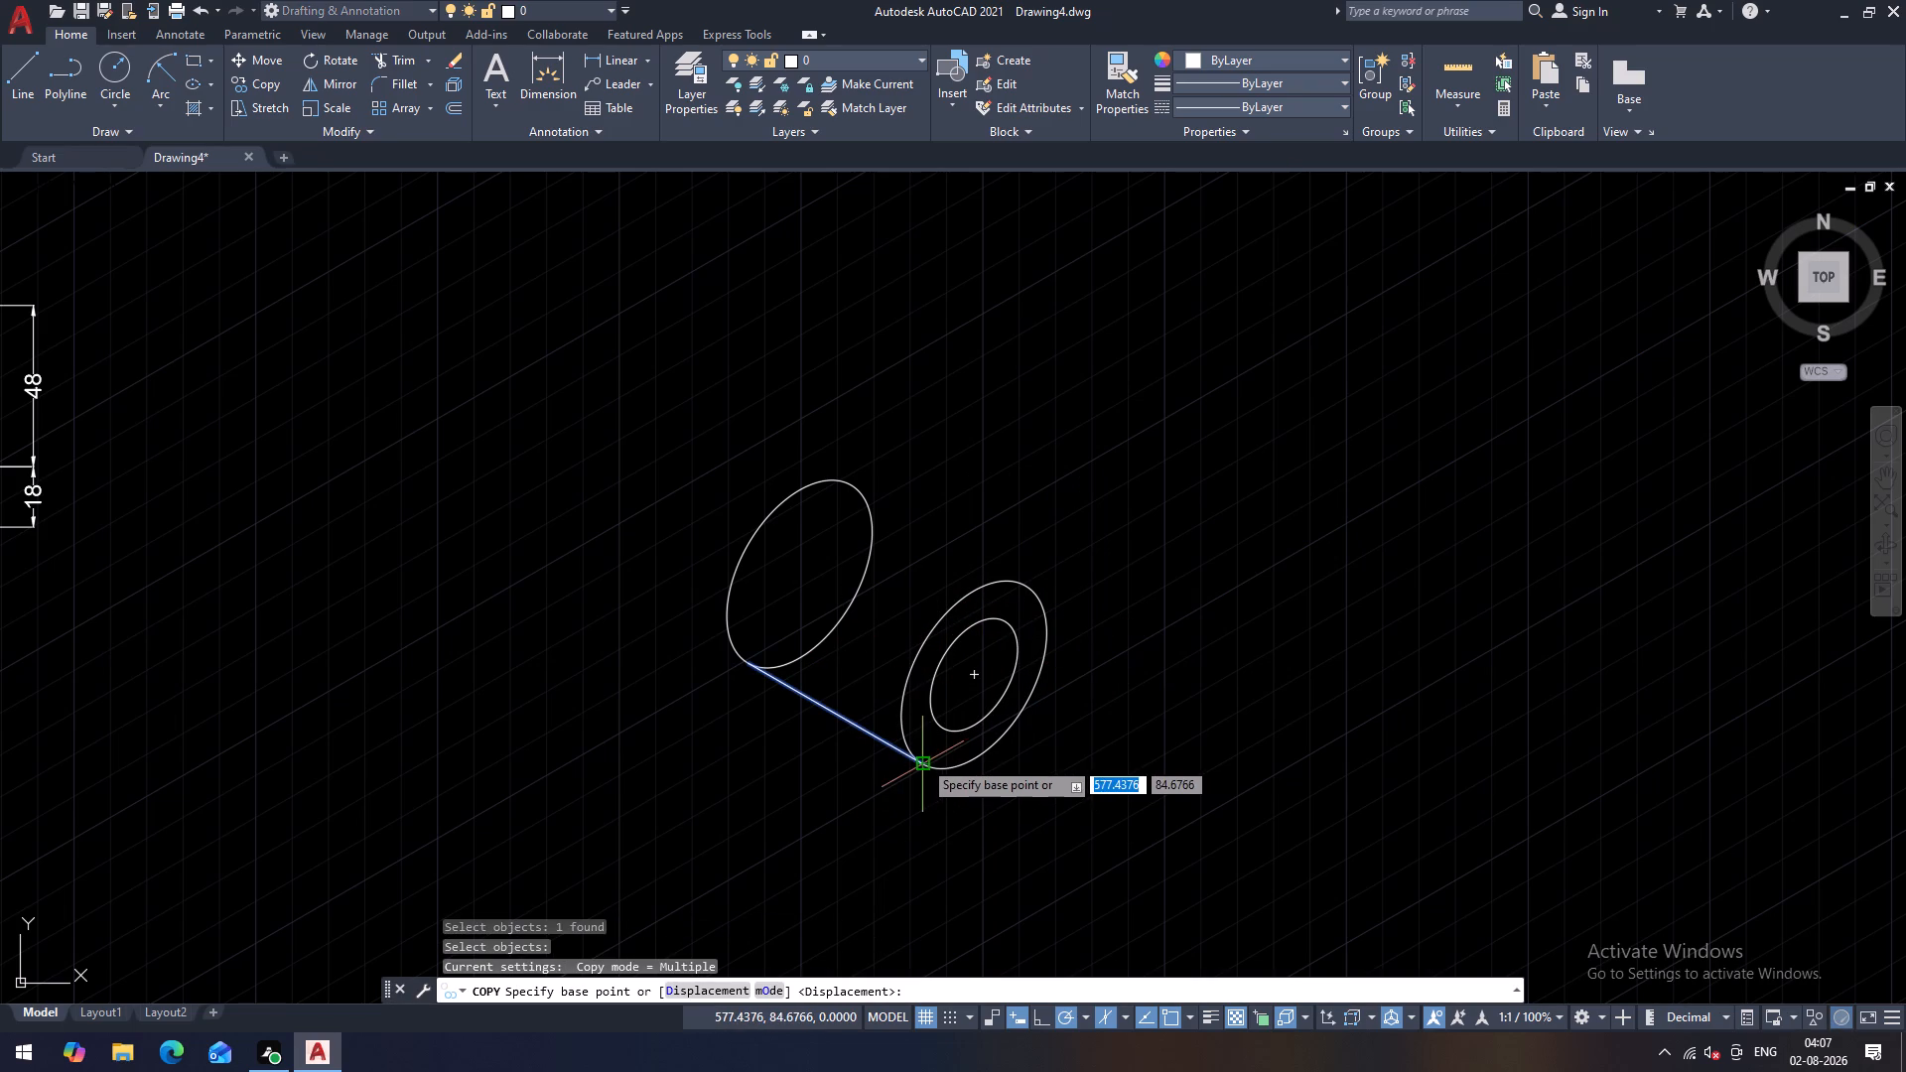
pyautogui.click(922, 759)
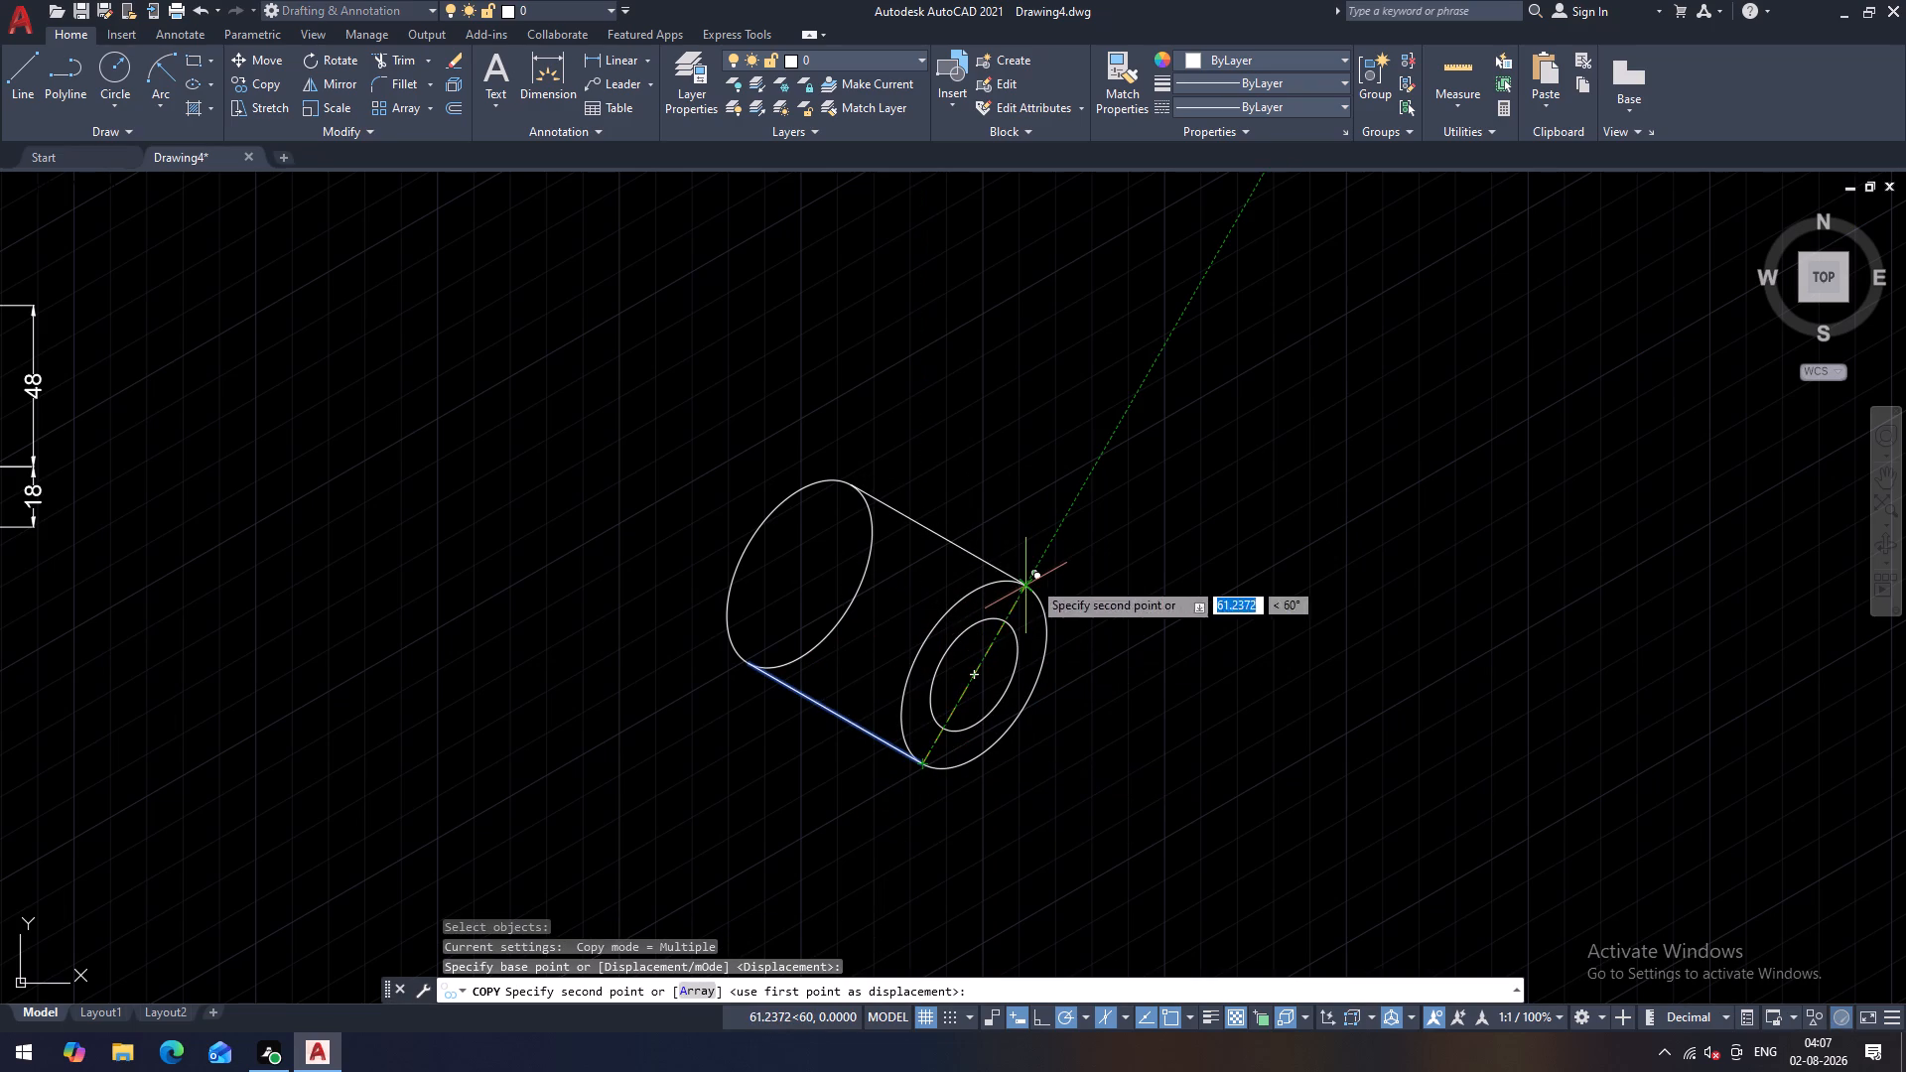
pyautogui.click(1031, 580)
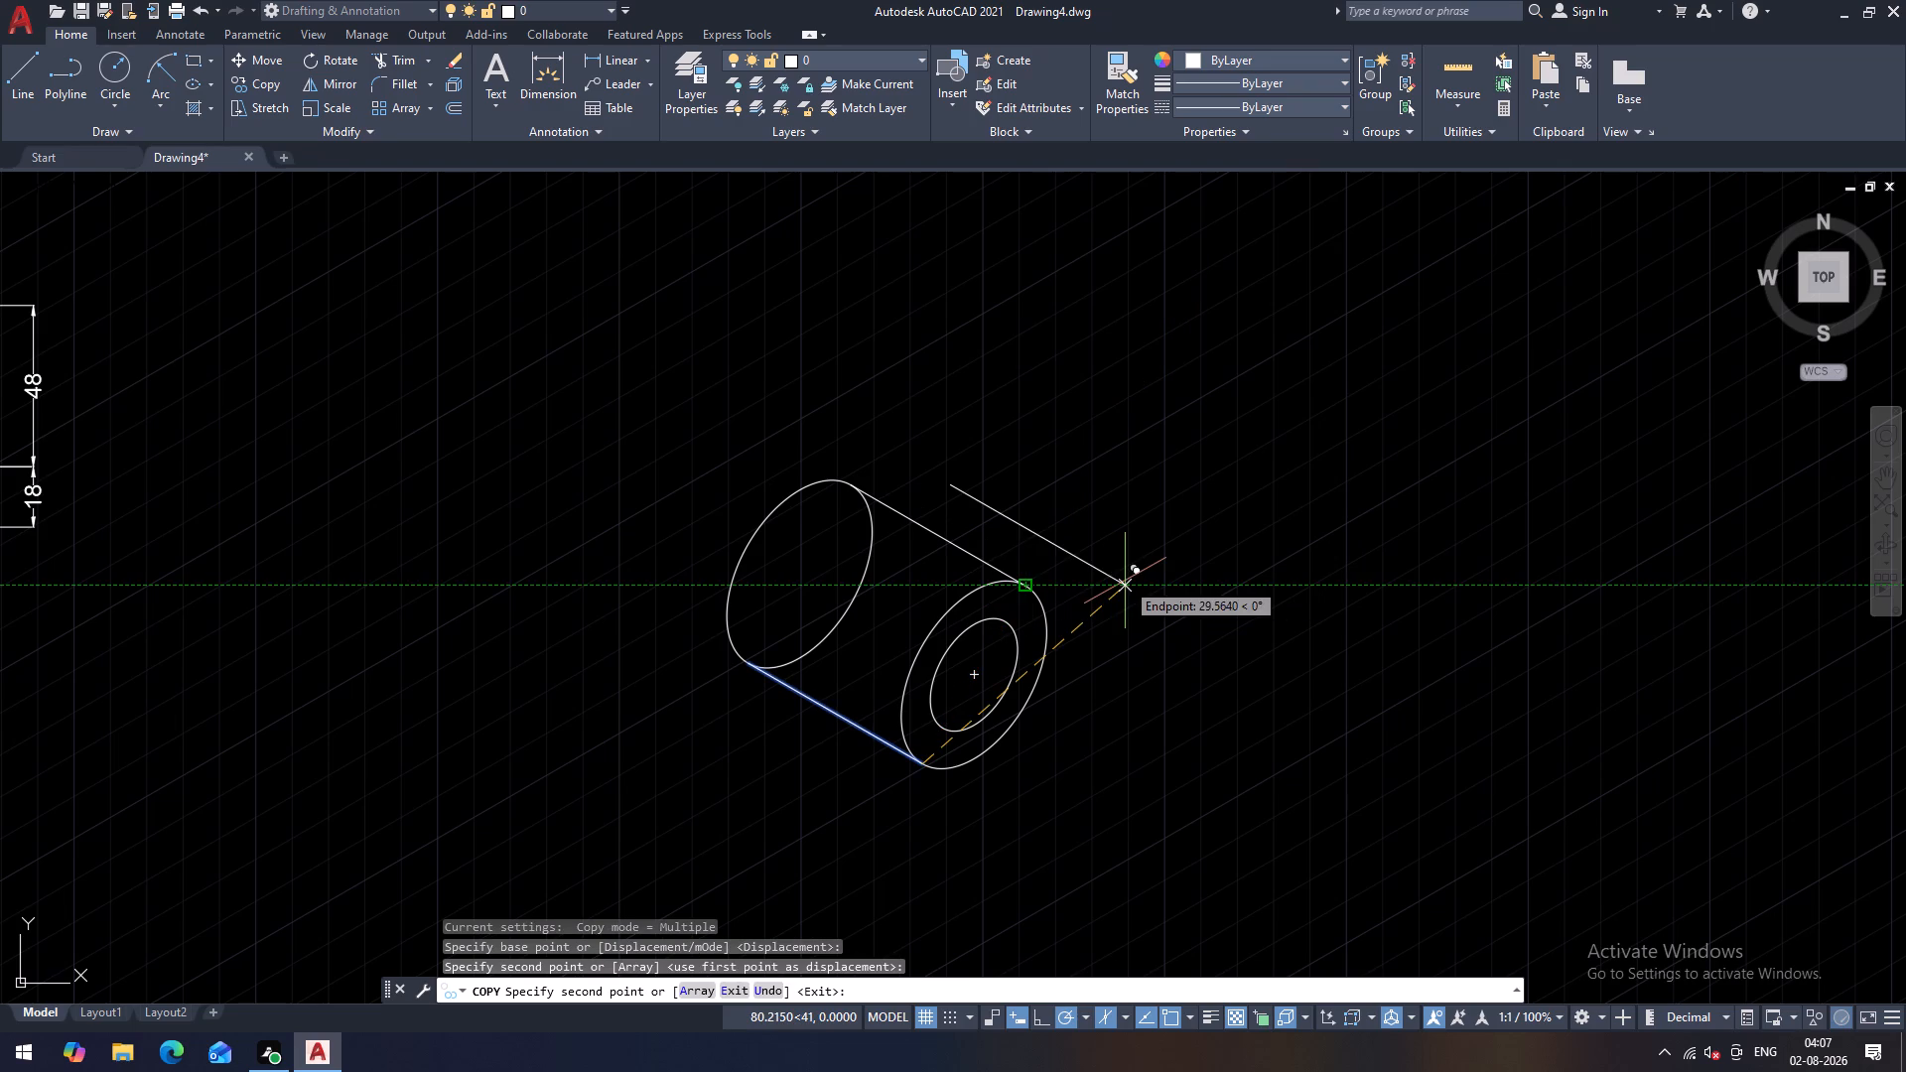
pyautogui.press('Escape')
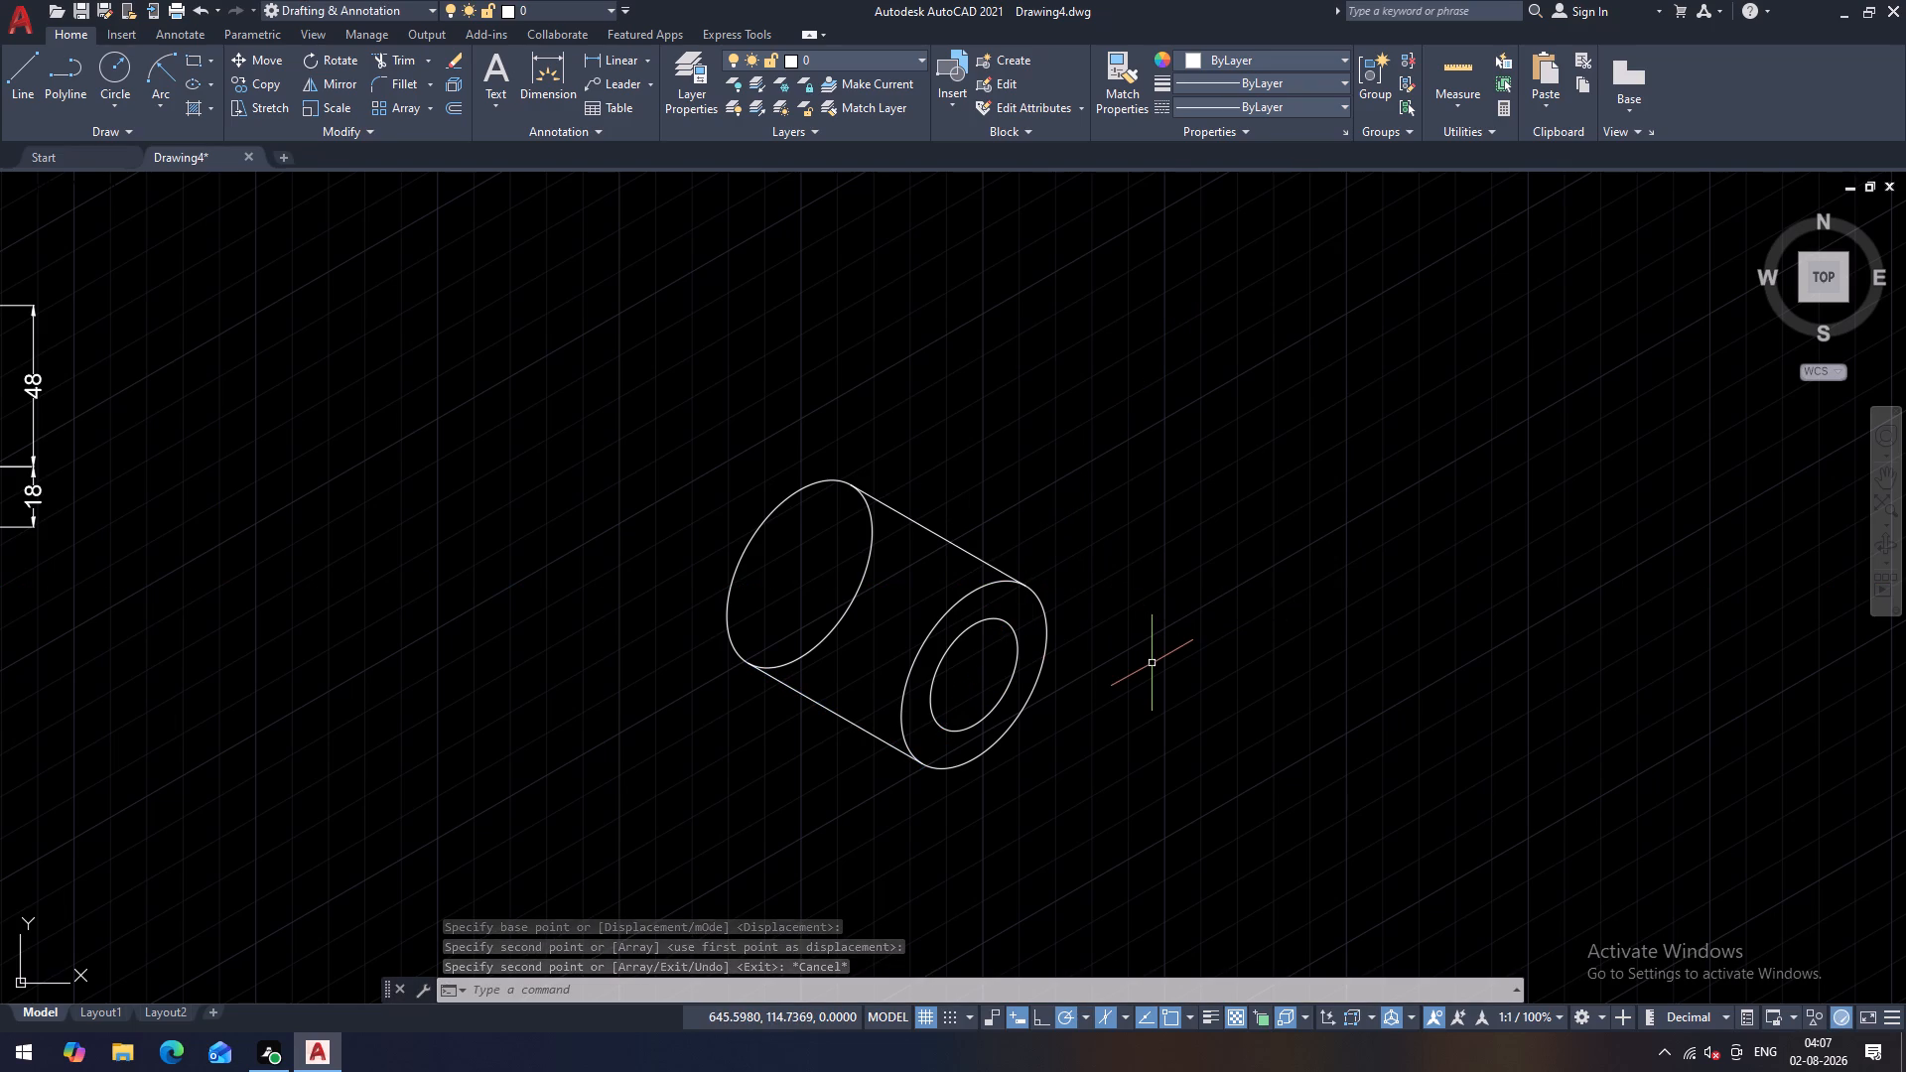
# Trim away the hidden half of the rear isocircle between the cylinder's two edge lines.
pyautogui.scroll(-1, 778, 667)
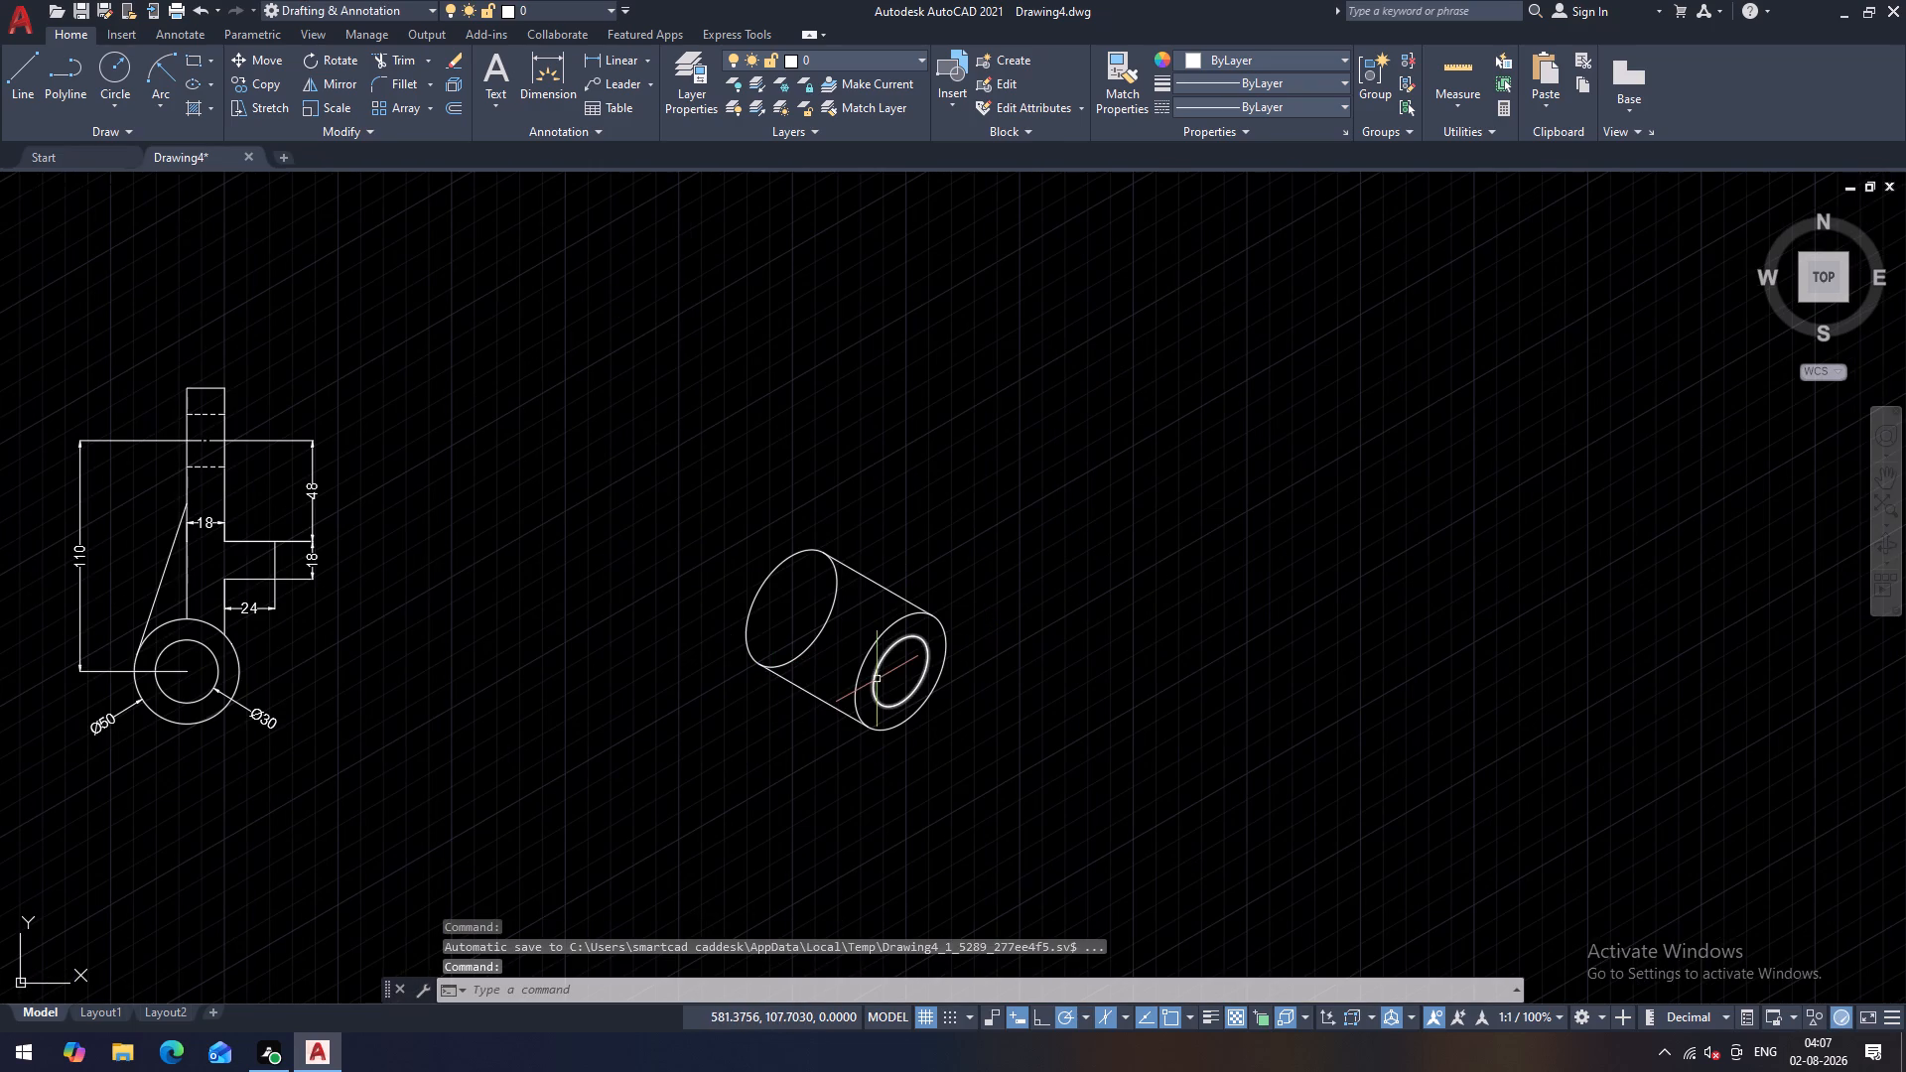
pyautogui.moveTo(921, 665); pyautogui.dragTo(908, 667, button='middle')
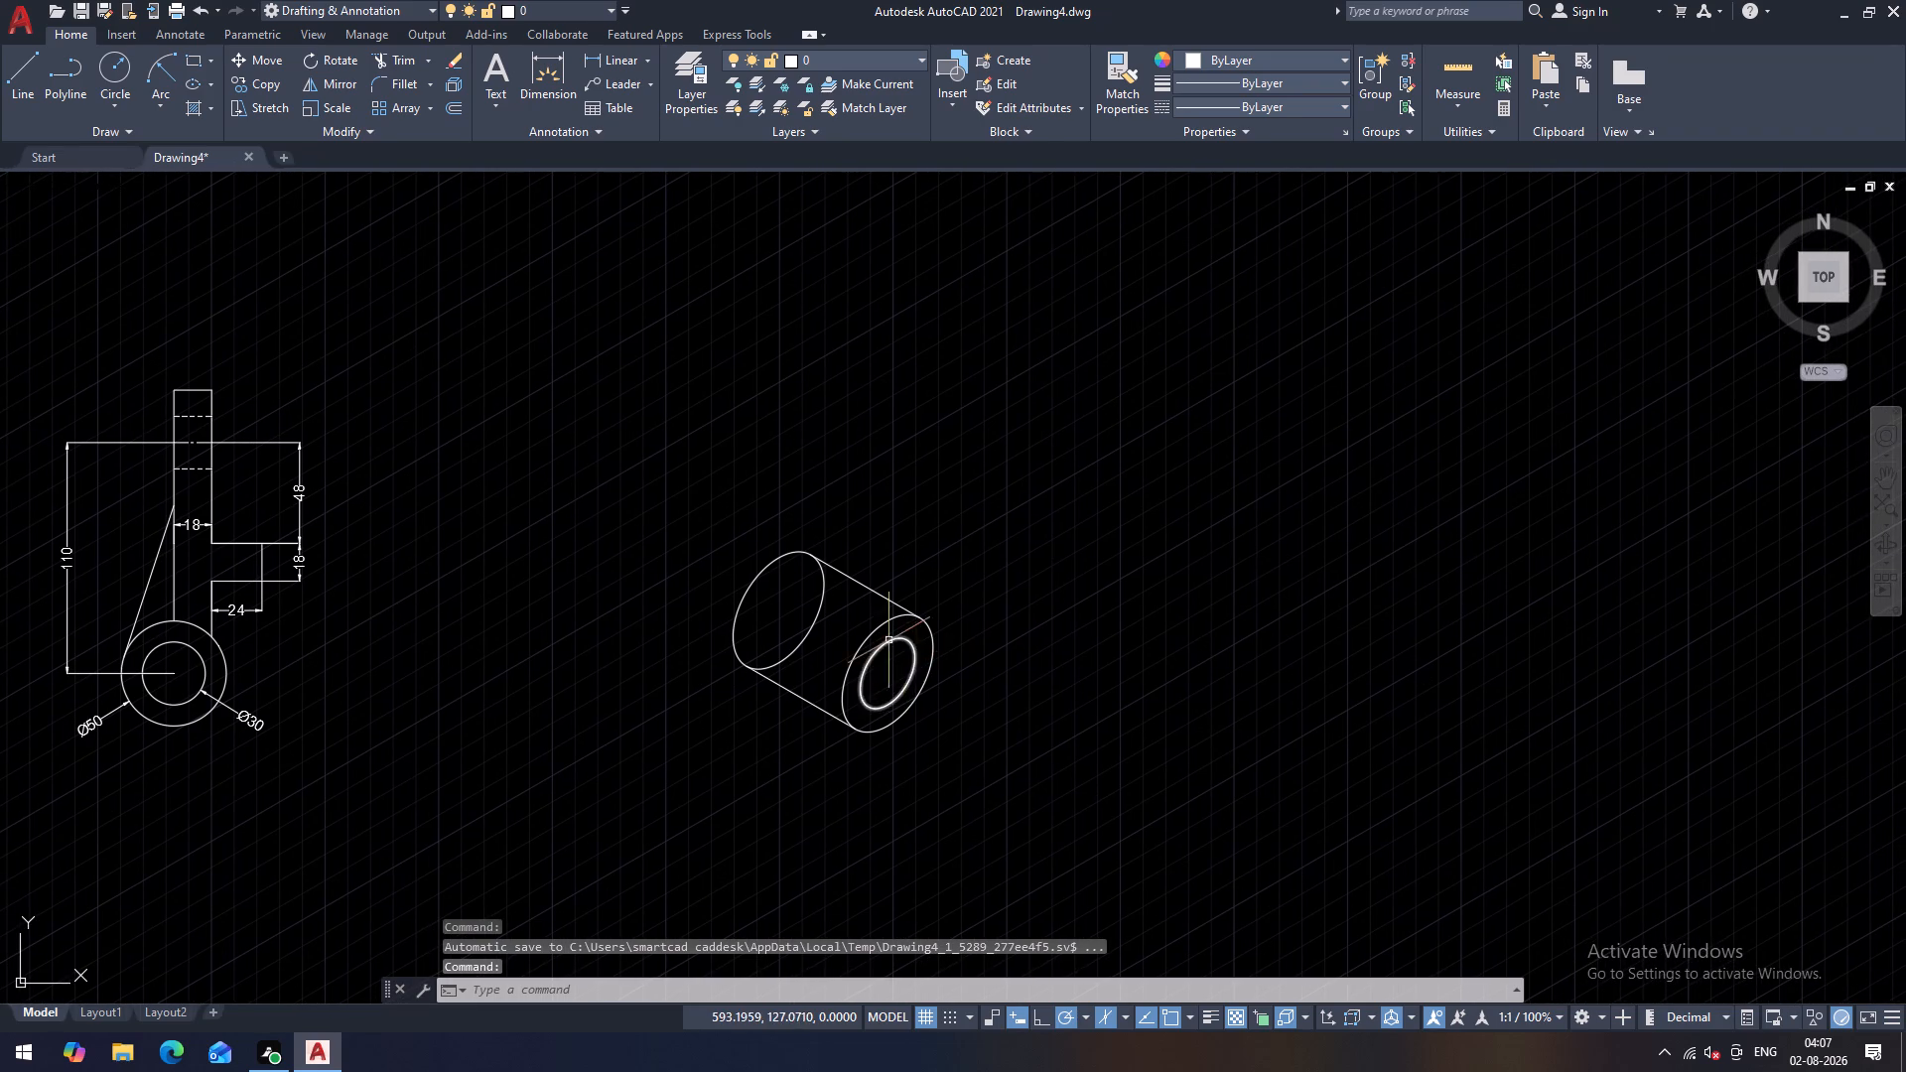
pyautogui.scroll(1, 867, 627)
pyautogui.press('Escape')
pyautogui.write('tr')
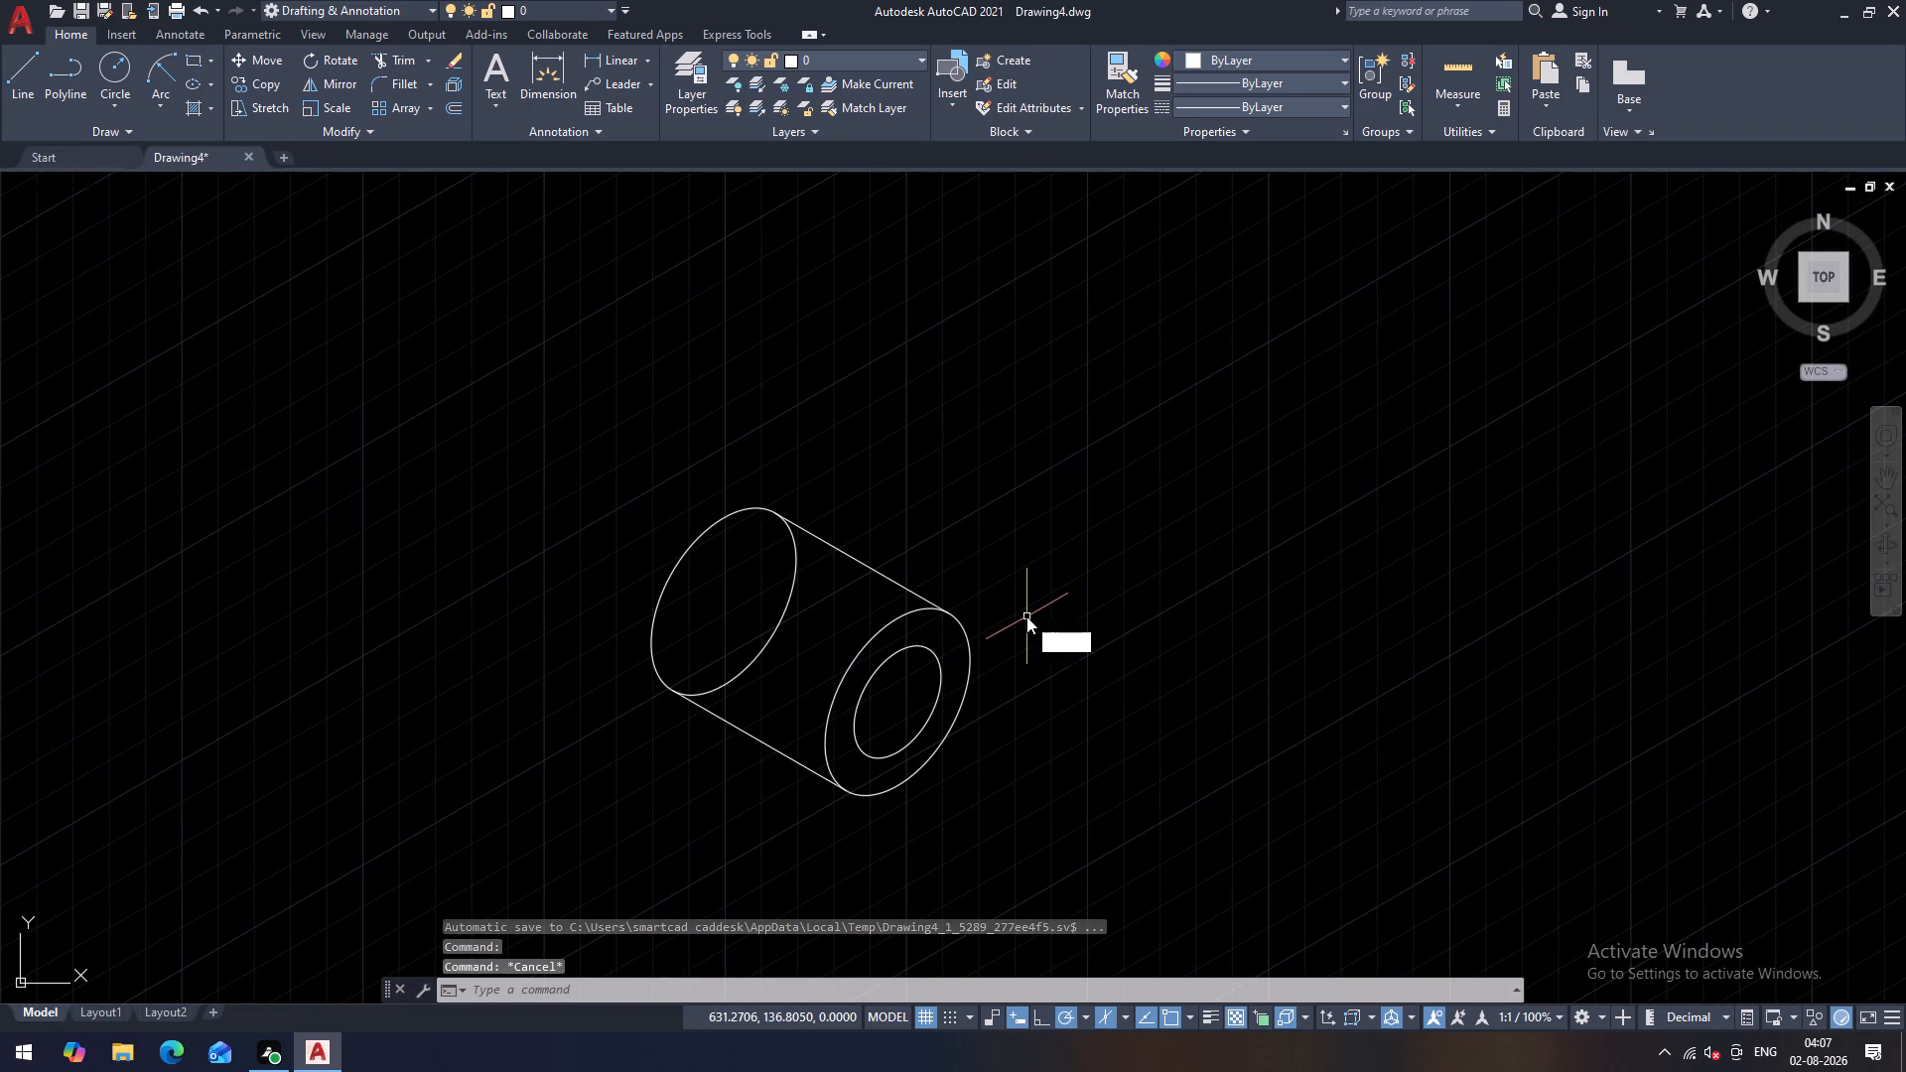
pyautogui.press('space')
pyautogui.press('space')
pyautogui.click(779, 625)
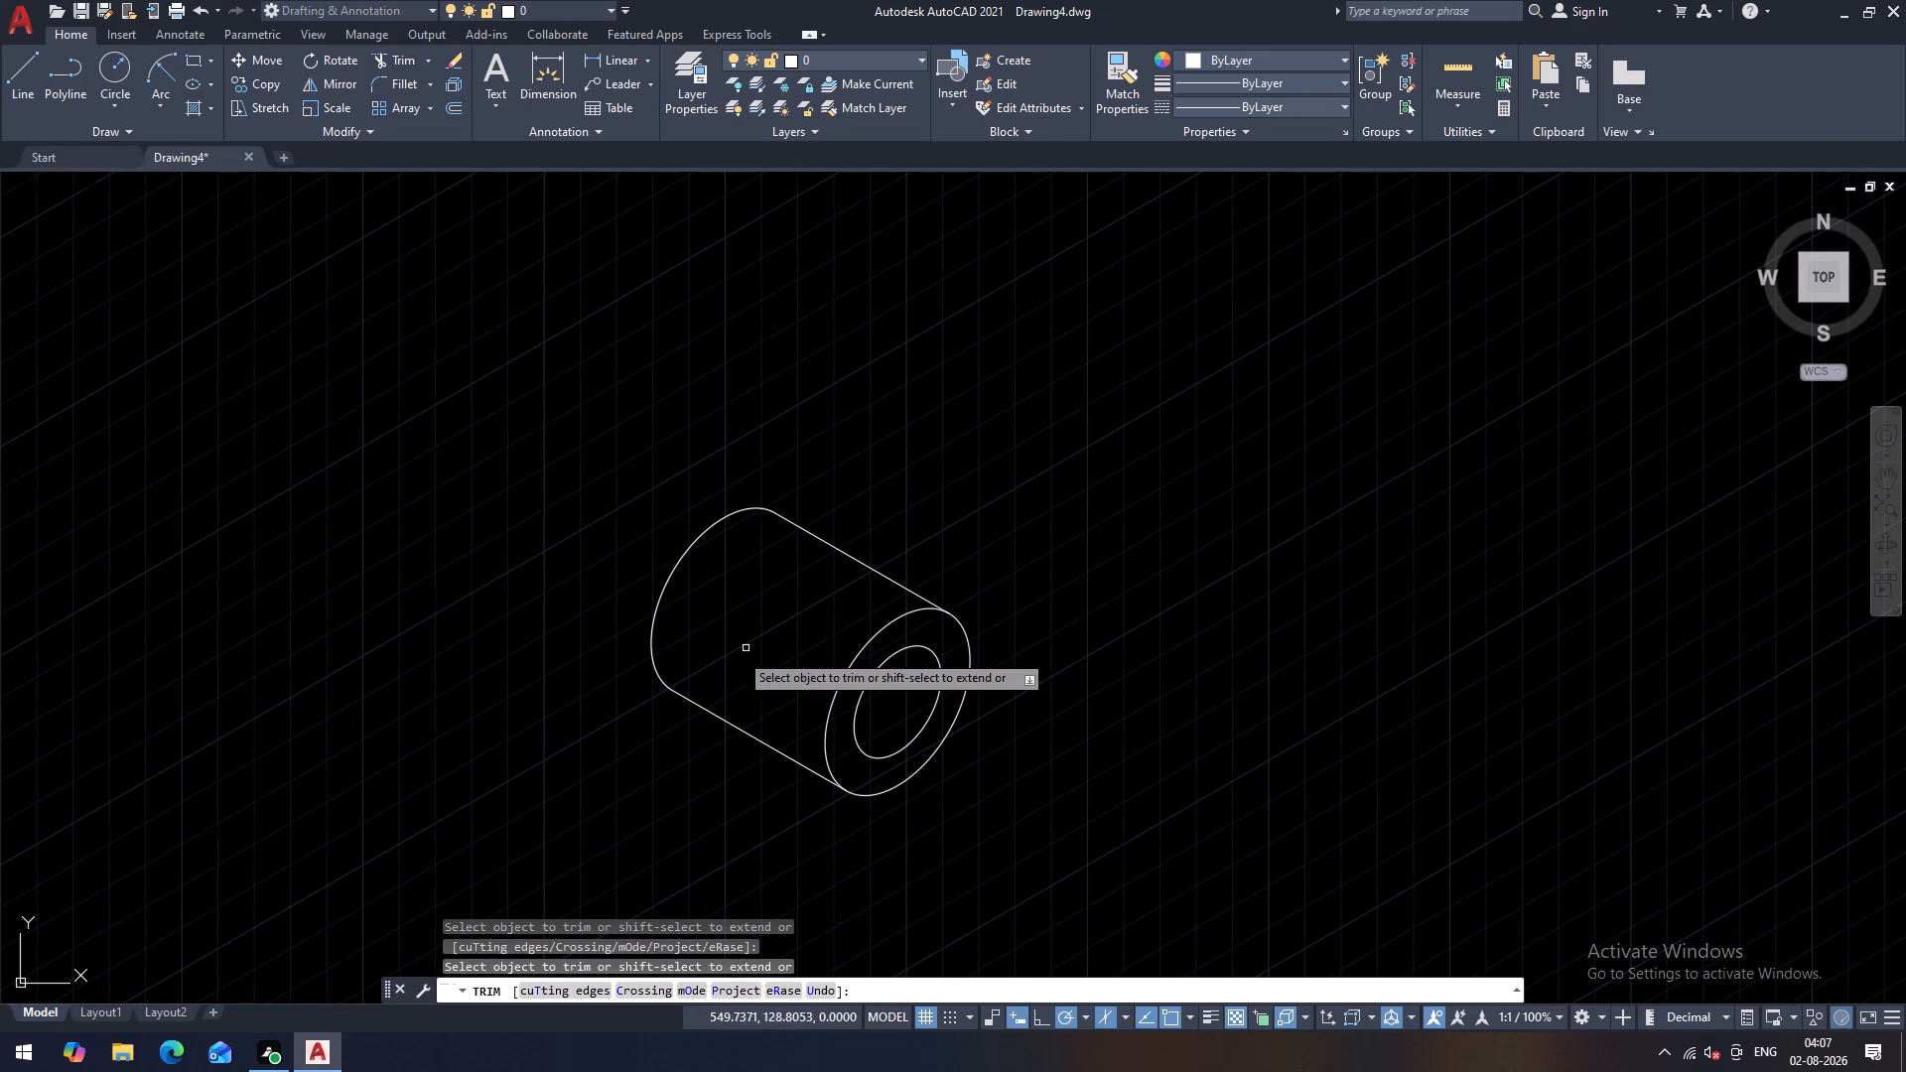
pyautogui.press('Escape')
# Draw an 85-unit vertical line upward from the midpoint of the cylinder's top edge.
pyautogui.scroll(-1, 776, 651)
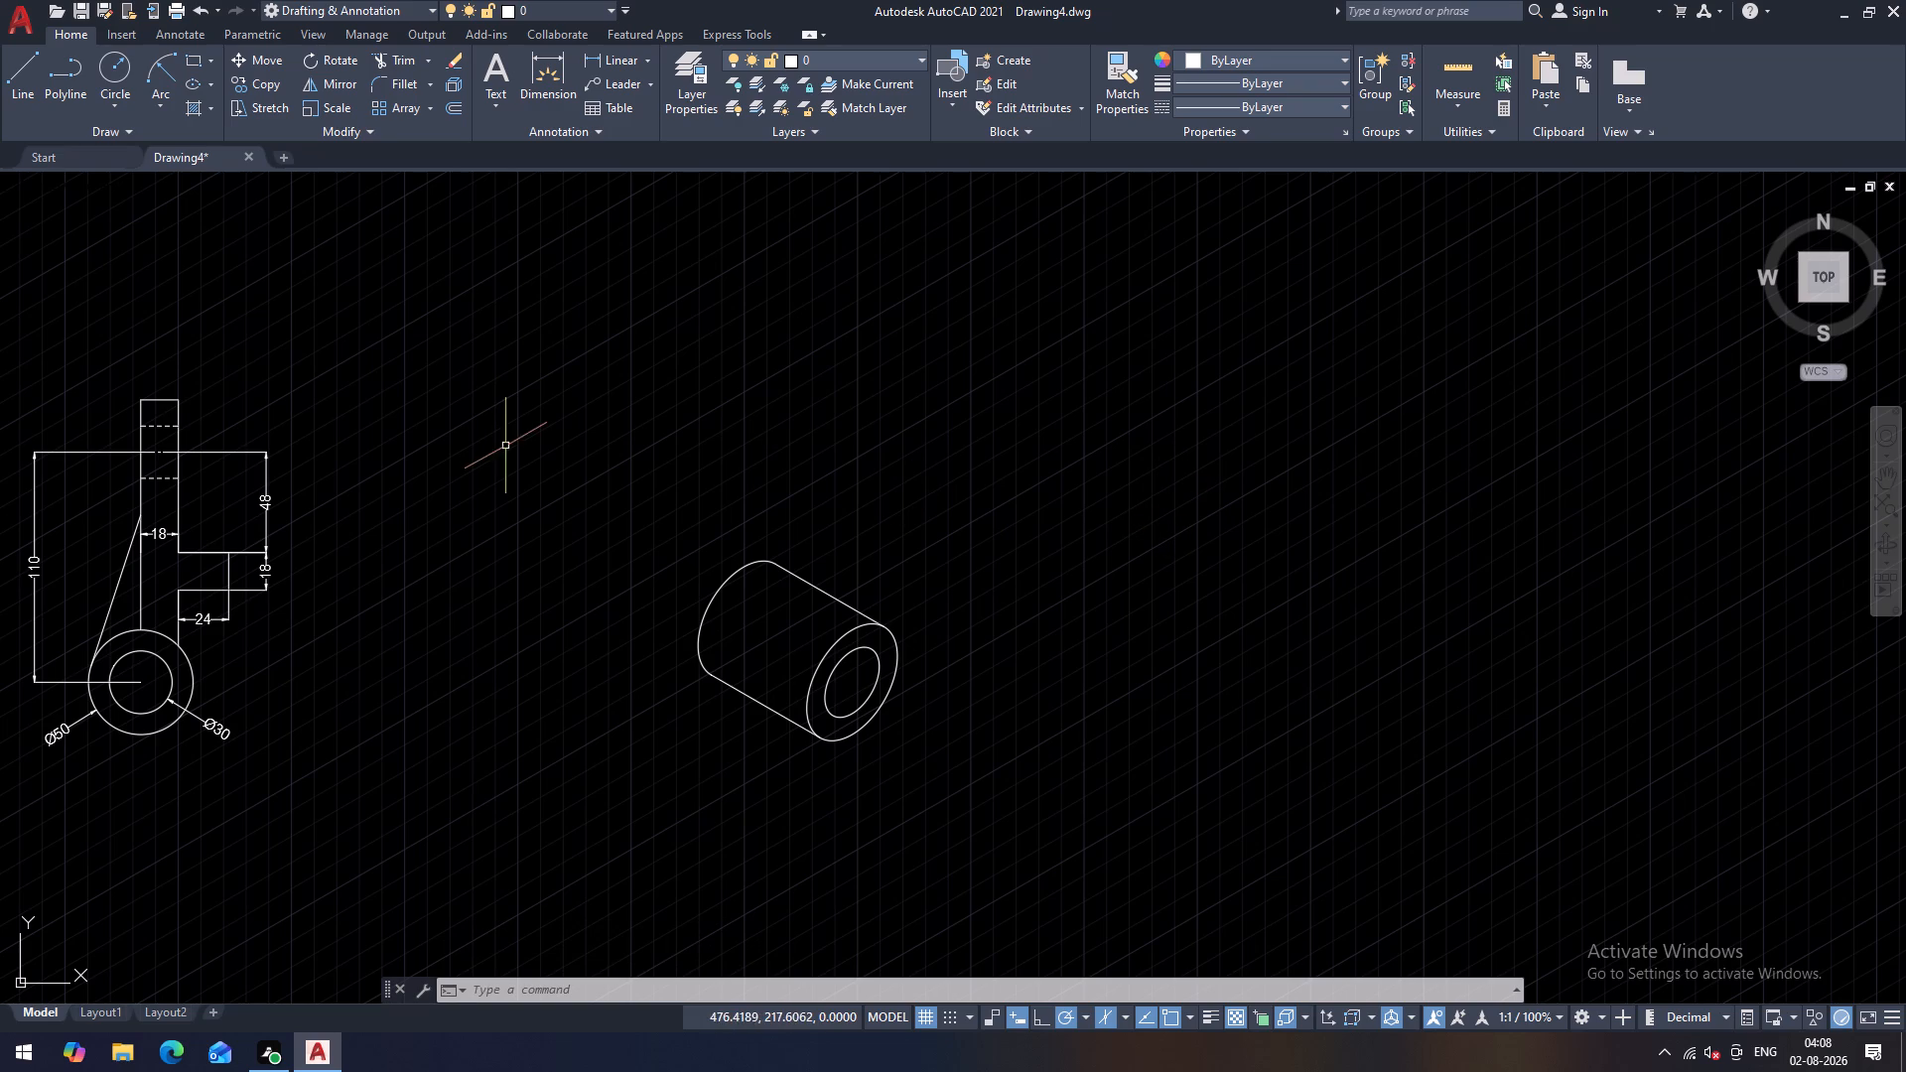
pyautogui.press('Escape')
pyautogui.click(20, 74)
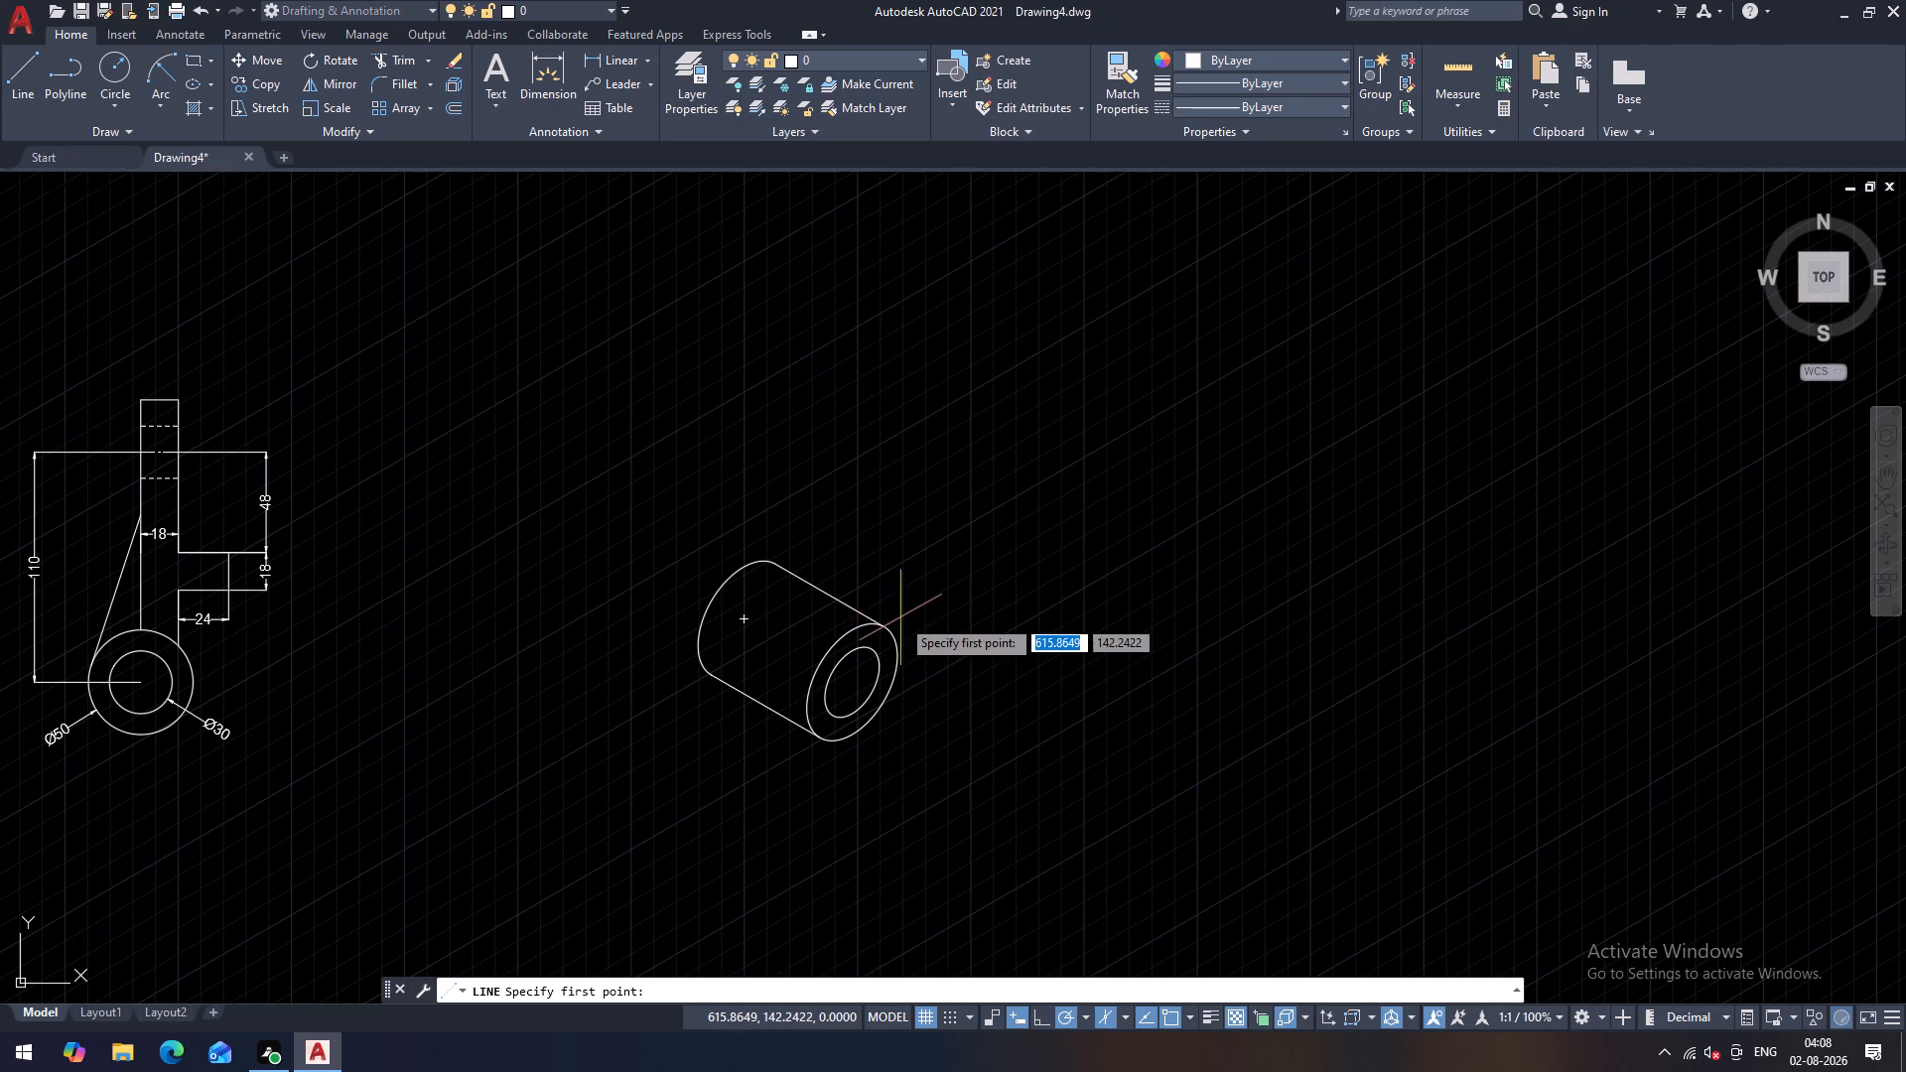
pyautogui.scroll(1, 900, 617)
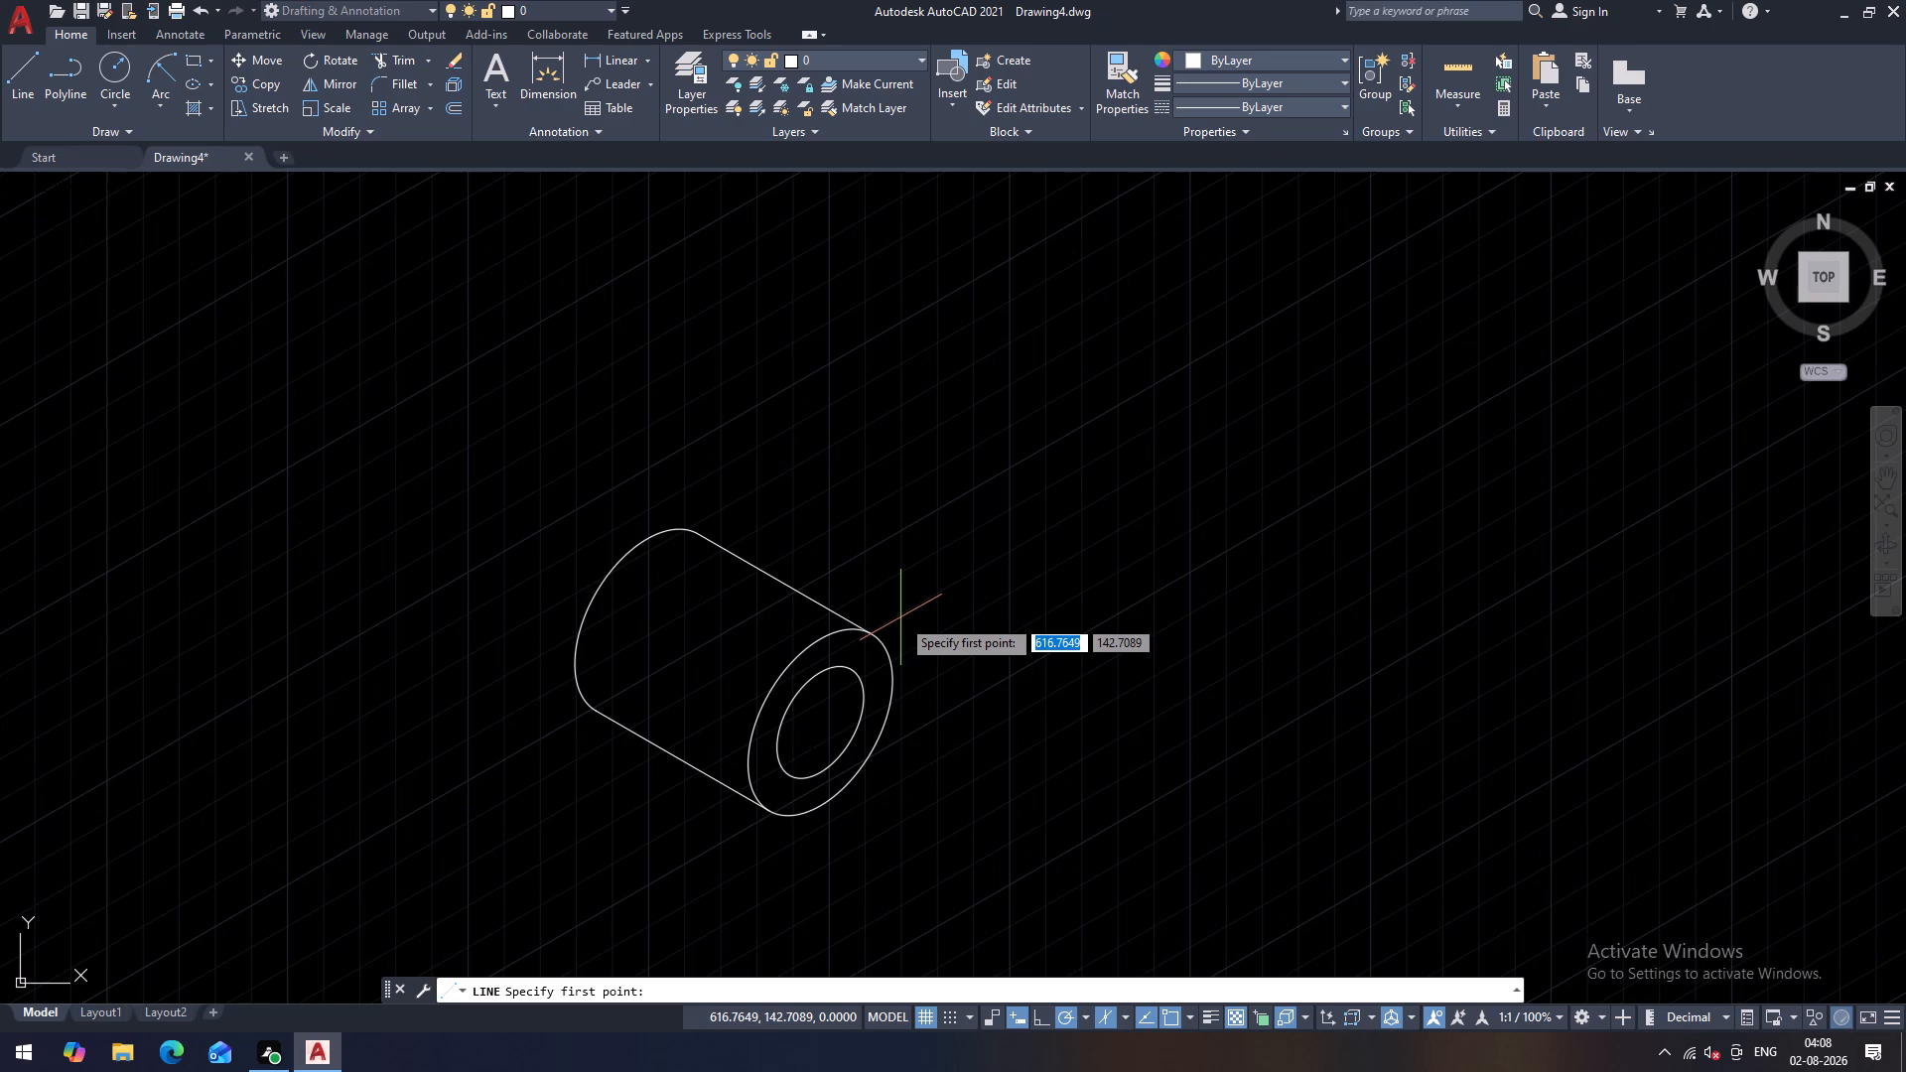
pyautogui.click(781, 585)
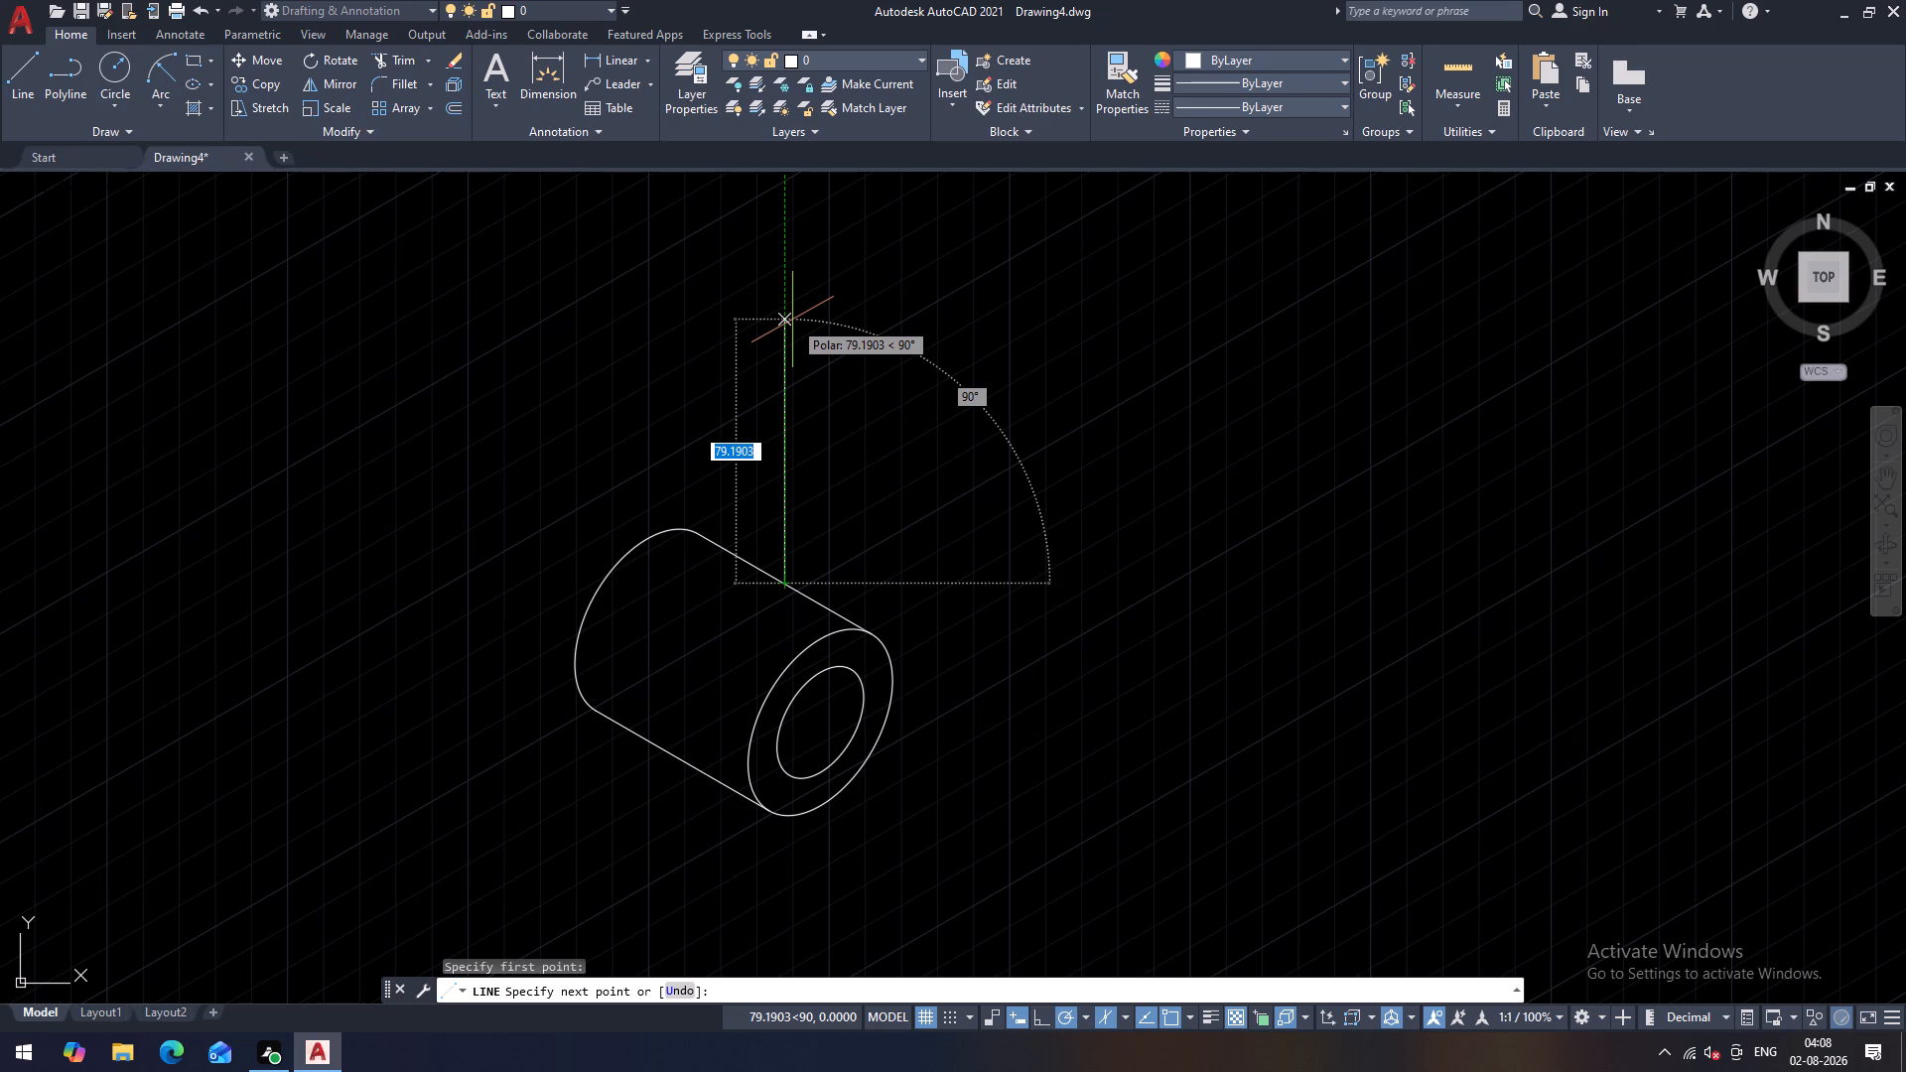
pyautogui.write('85')
pyautogui.press('Return')
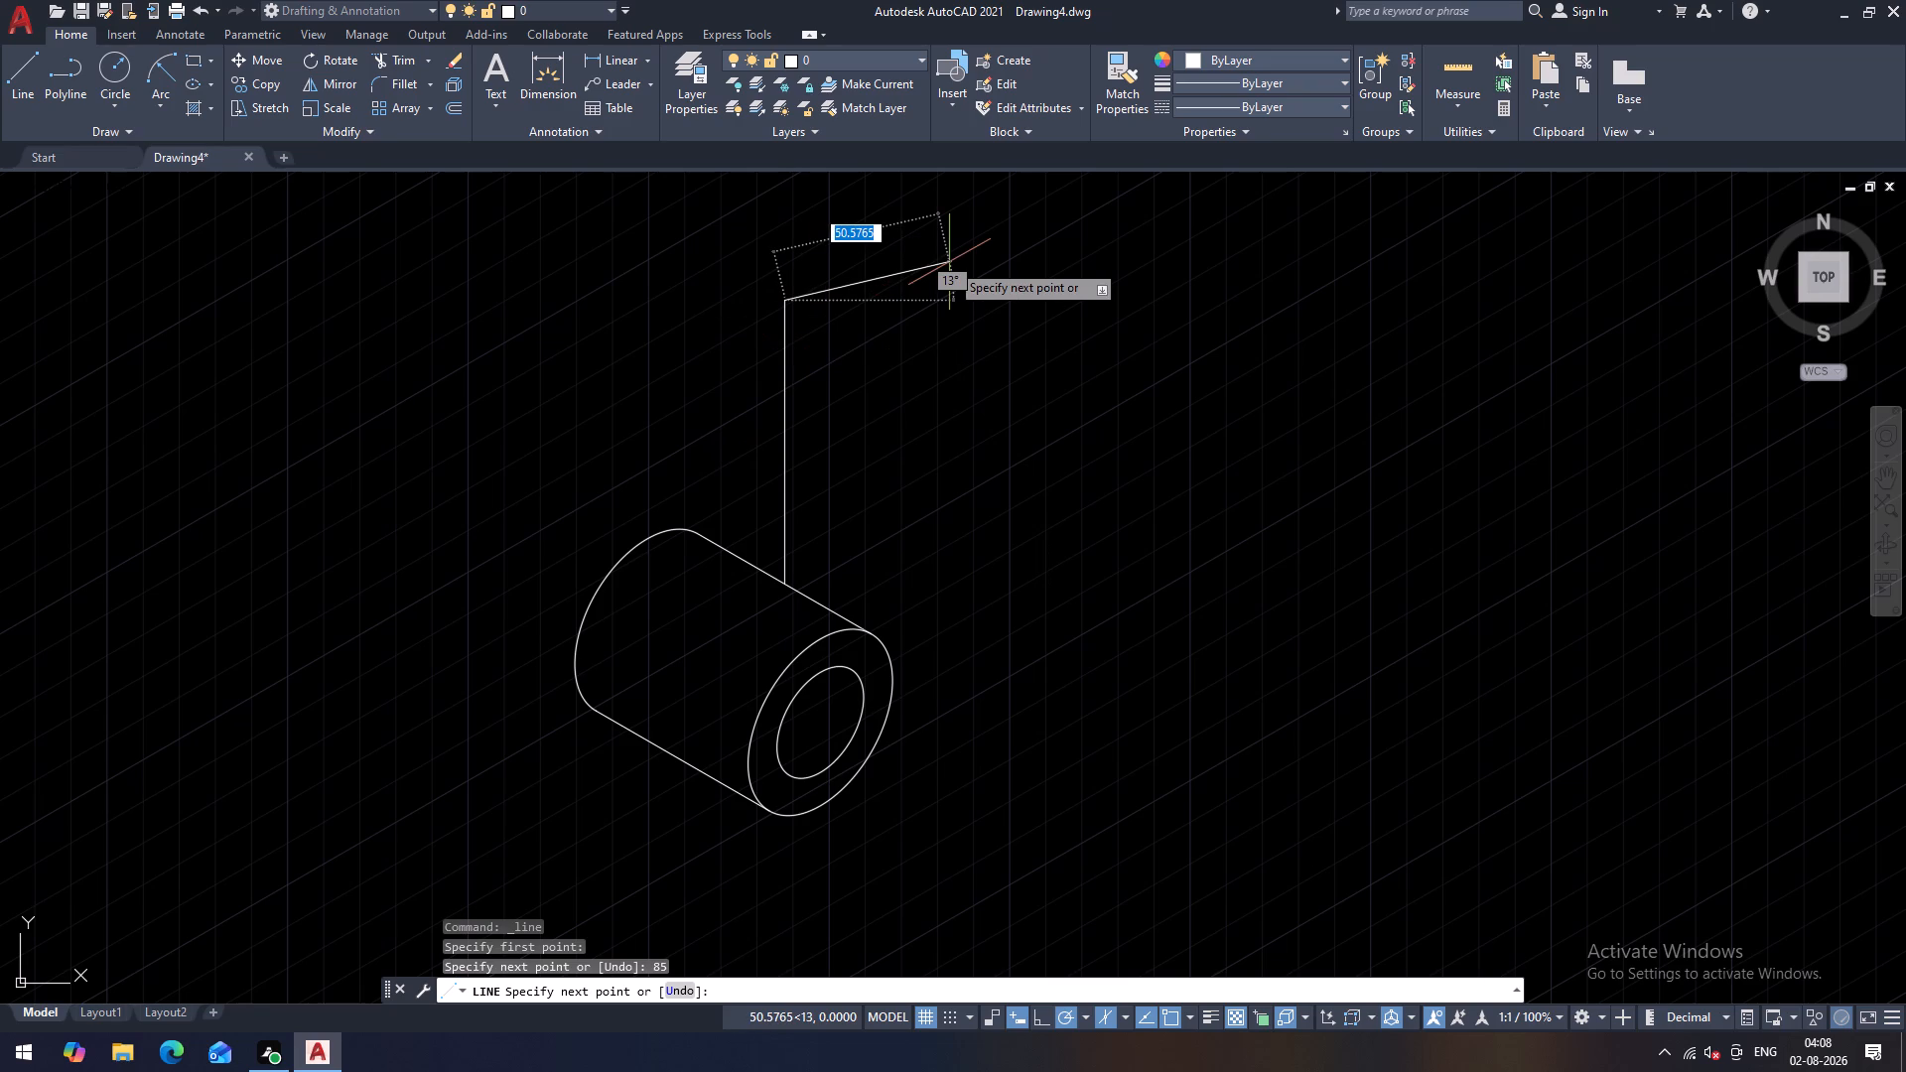
pyautogui.press('Escape')
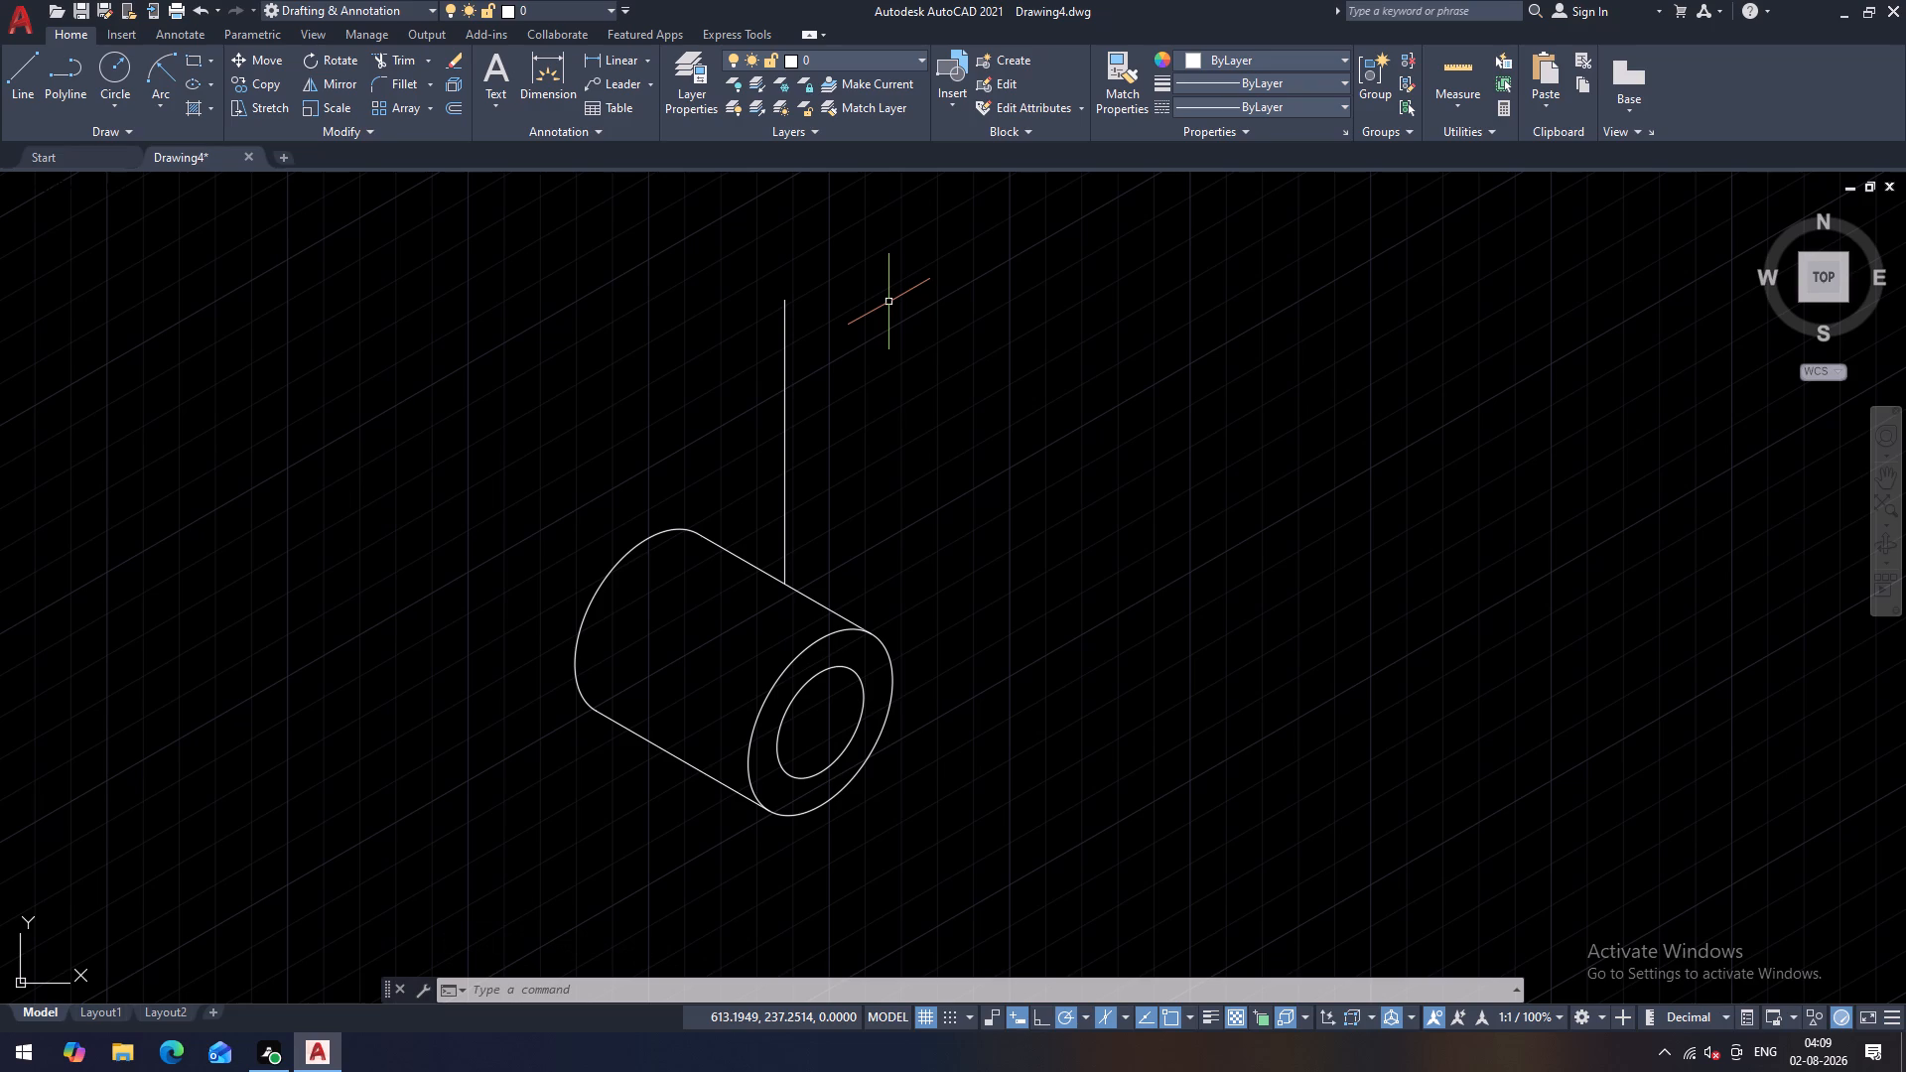
# Copy the 85-unit vertical line 25 units at 330° along the cylinder's top edge and 18 units at 210° from its base.
pyautogui.press('c')
pyautogui.press('o')
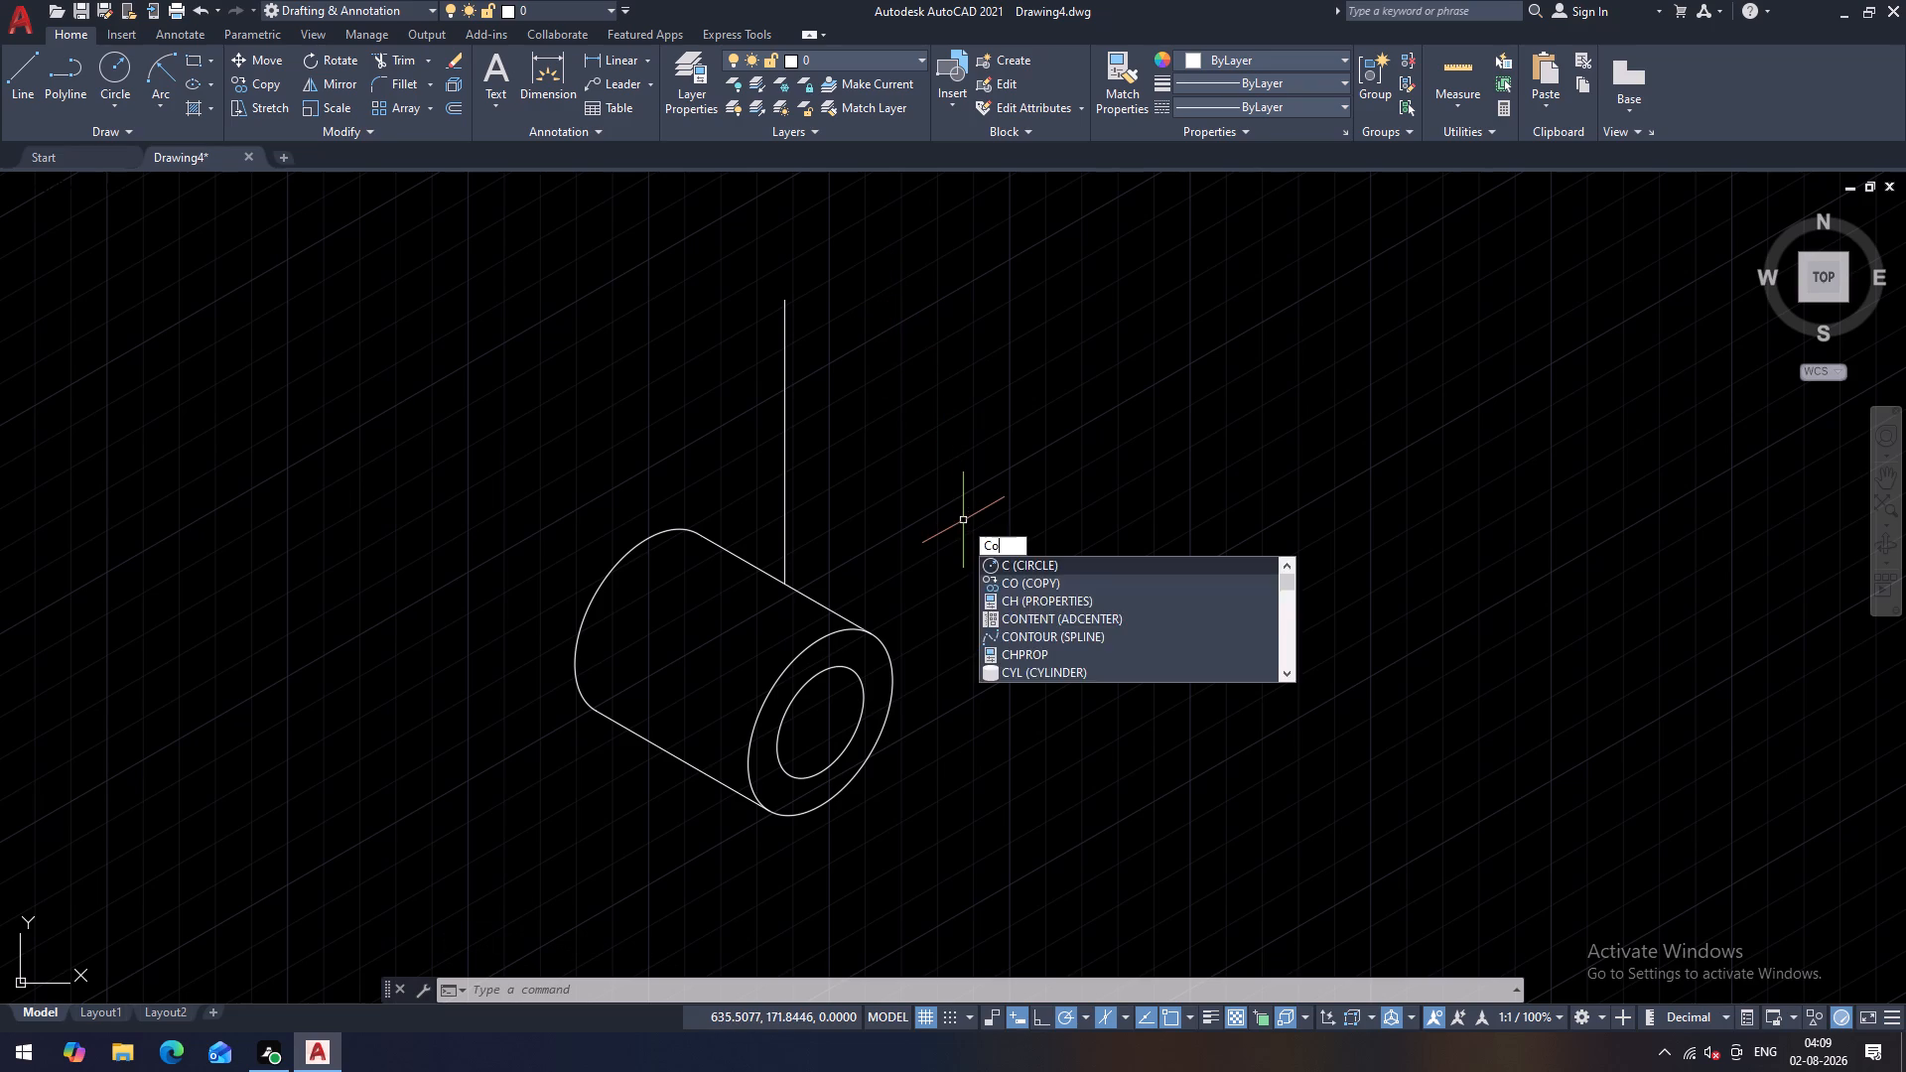
pyautogui.press('space')
pyautogui.click(784, 468)
pyautogui.press('space')
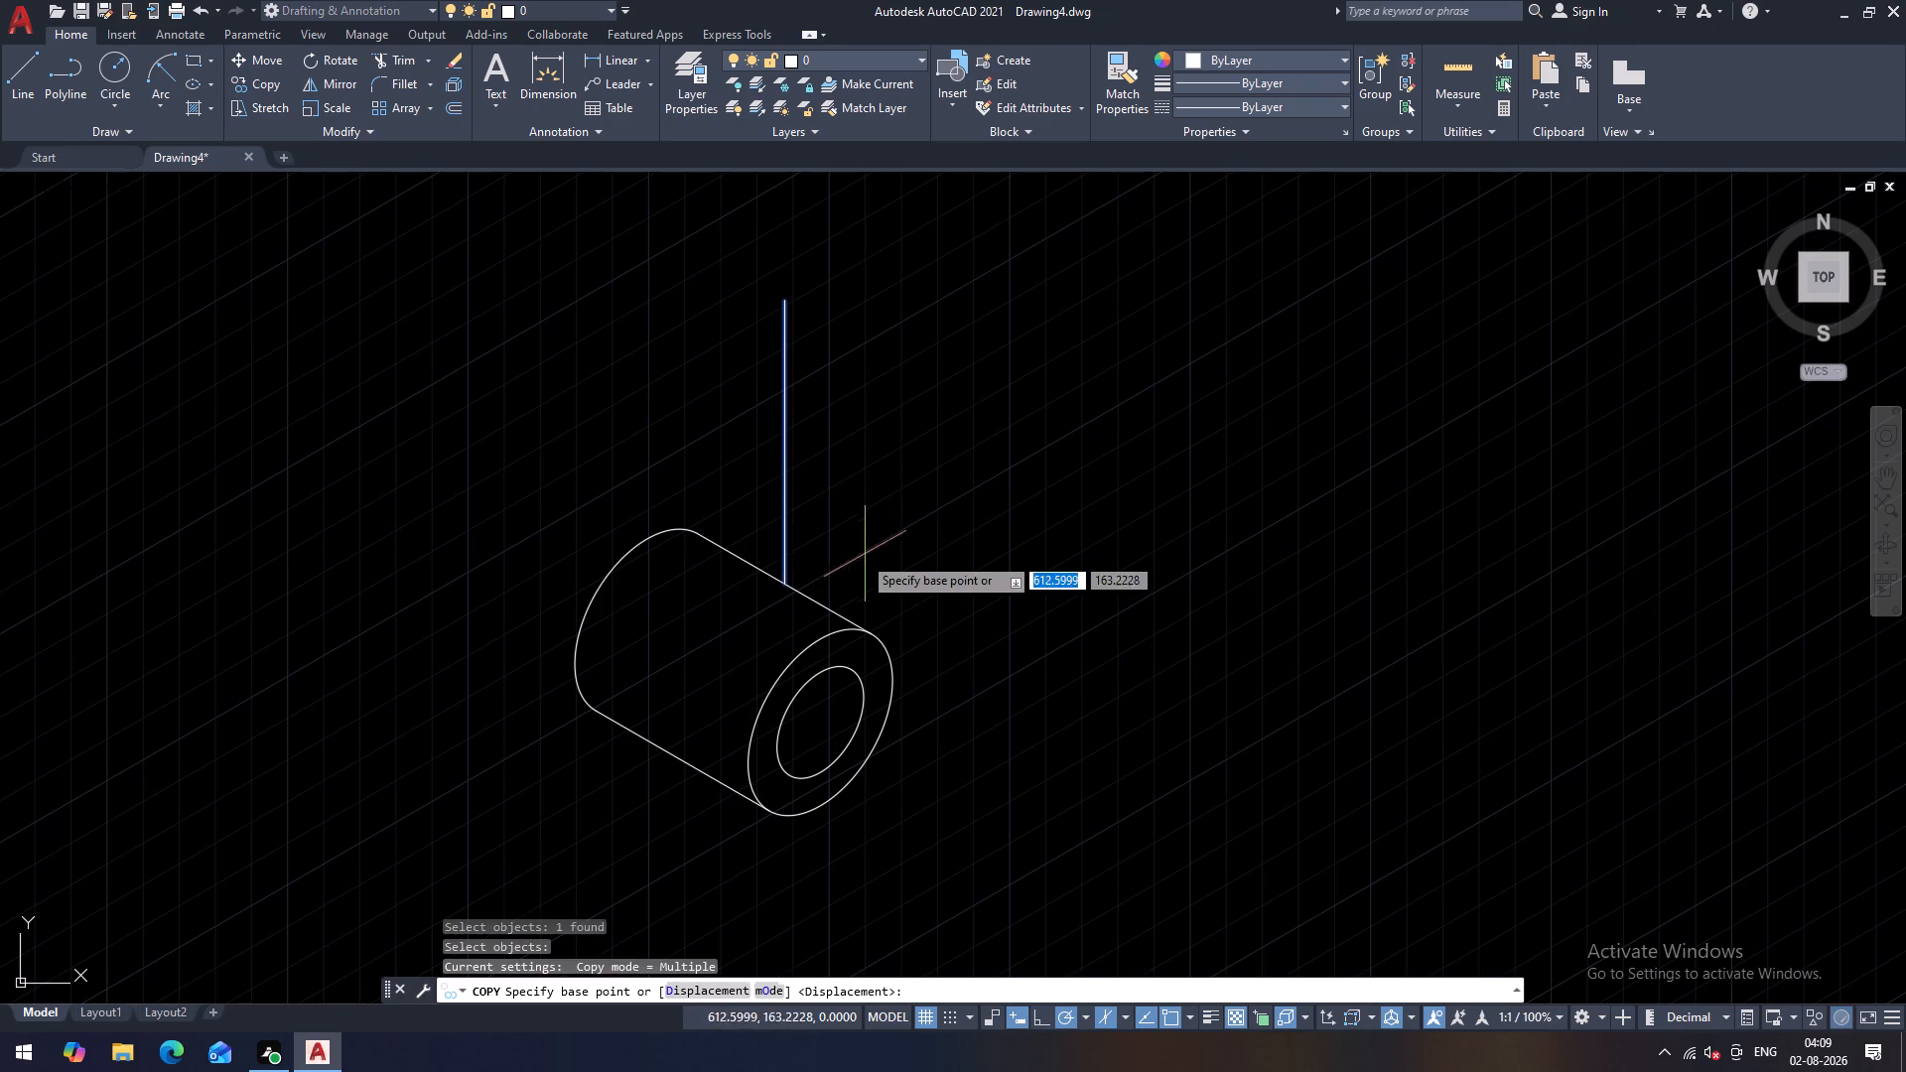
pyautogui.click(780, 580)
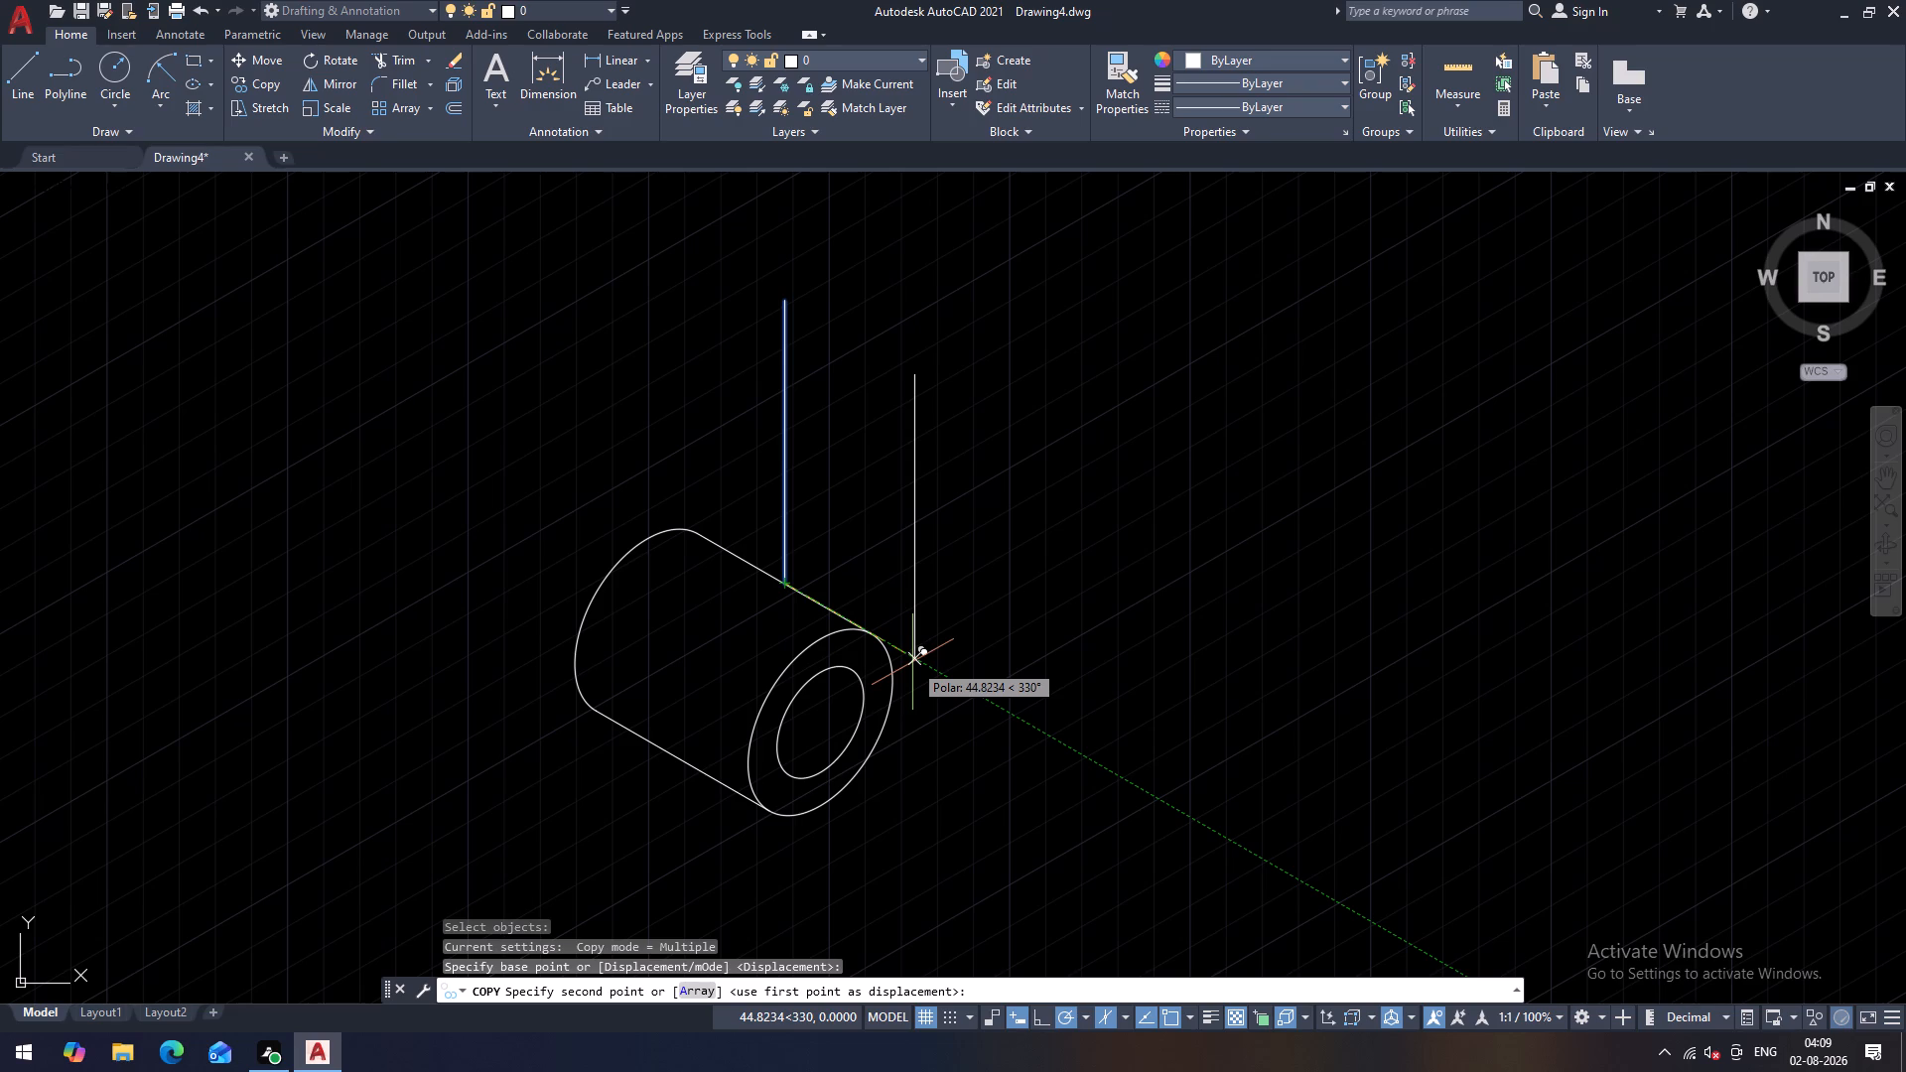
pyautogui.write('25')
pyautogui.press('Return')
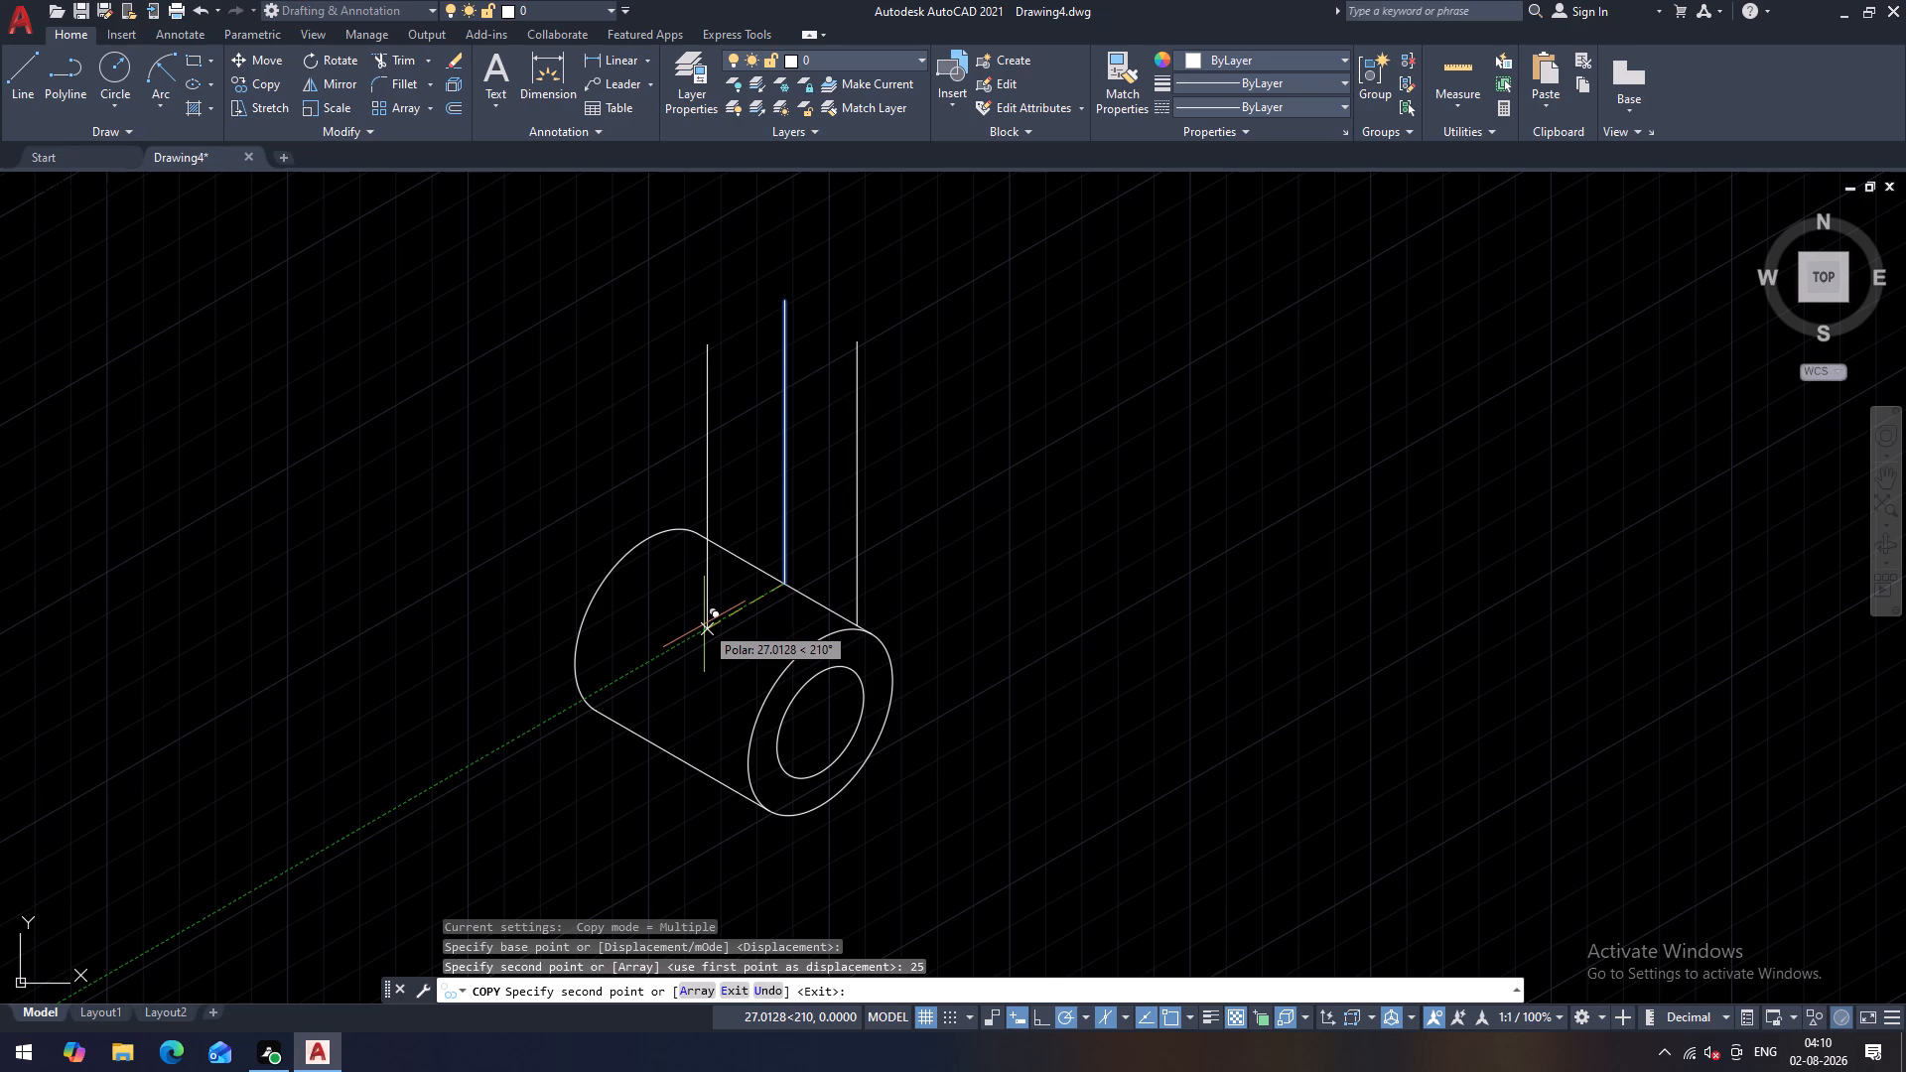
pyautogui.write('18')
pyautogui.press('Return')
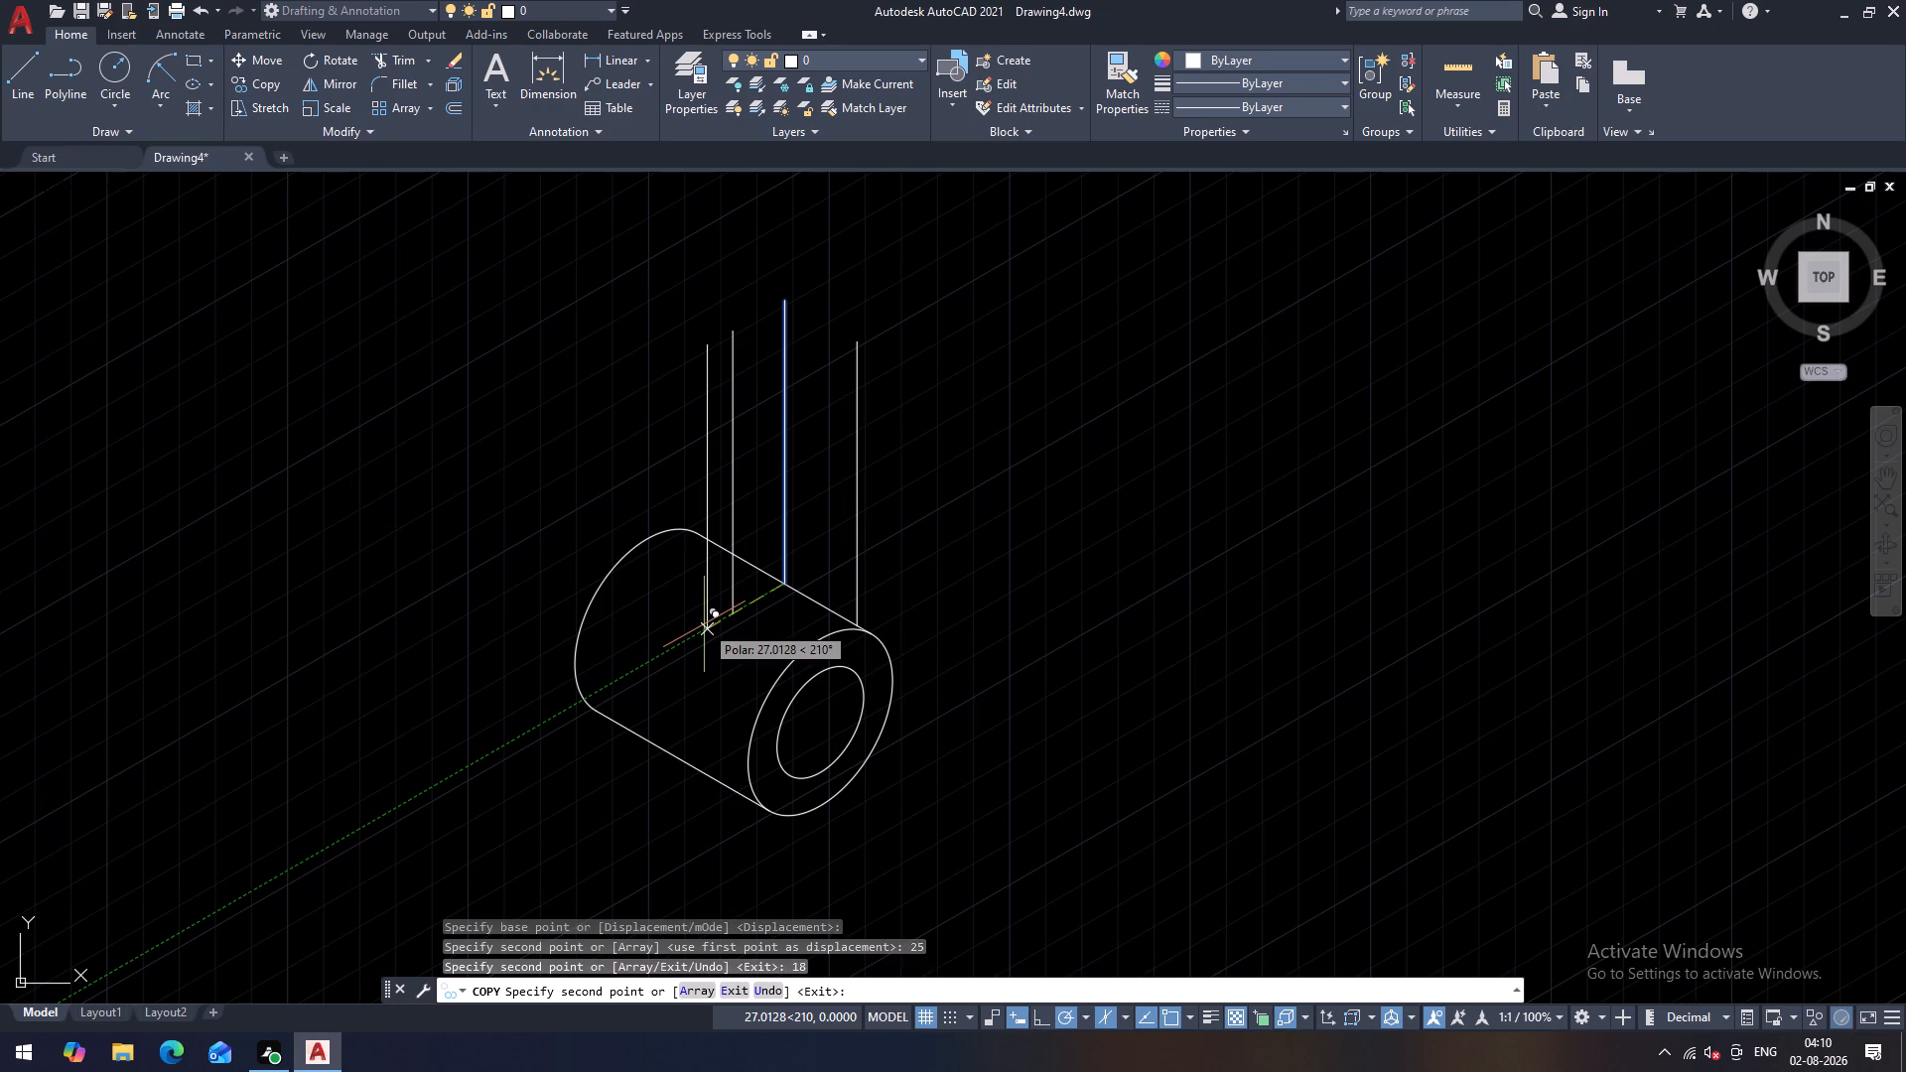
pyautogui.press('Escape')
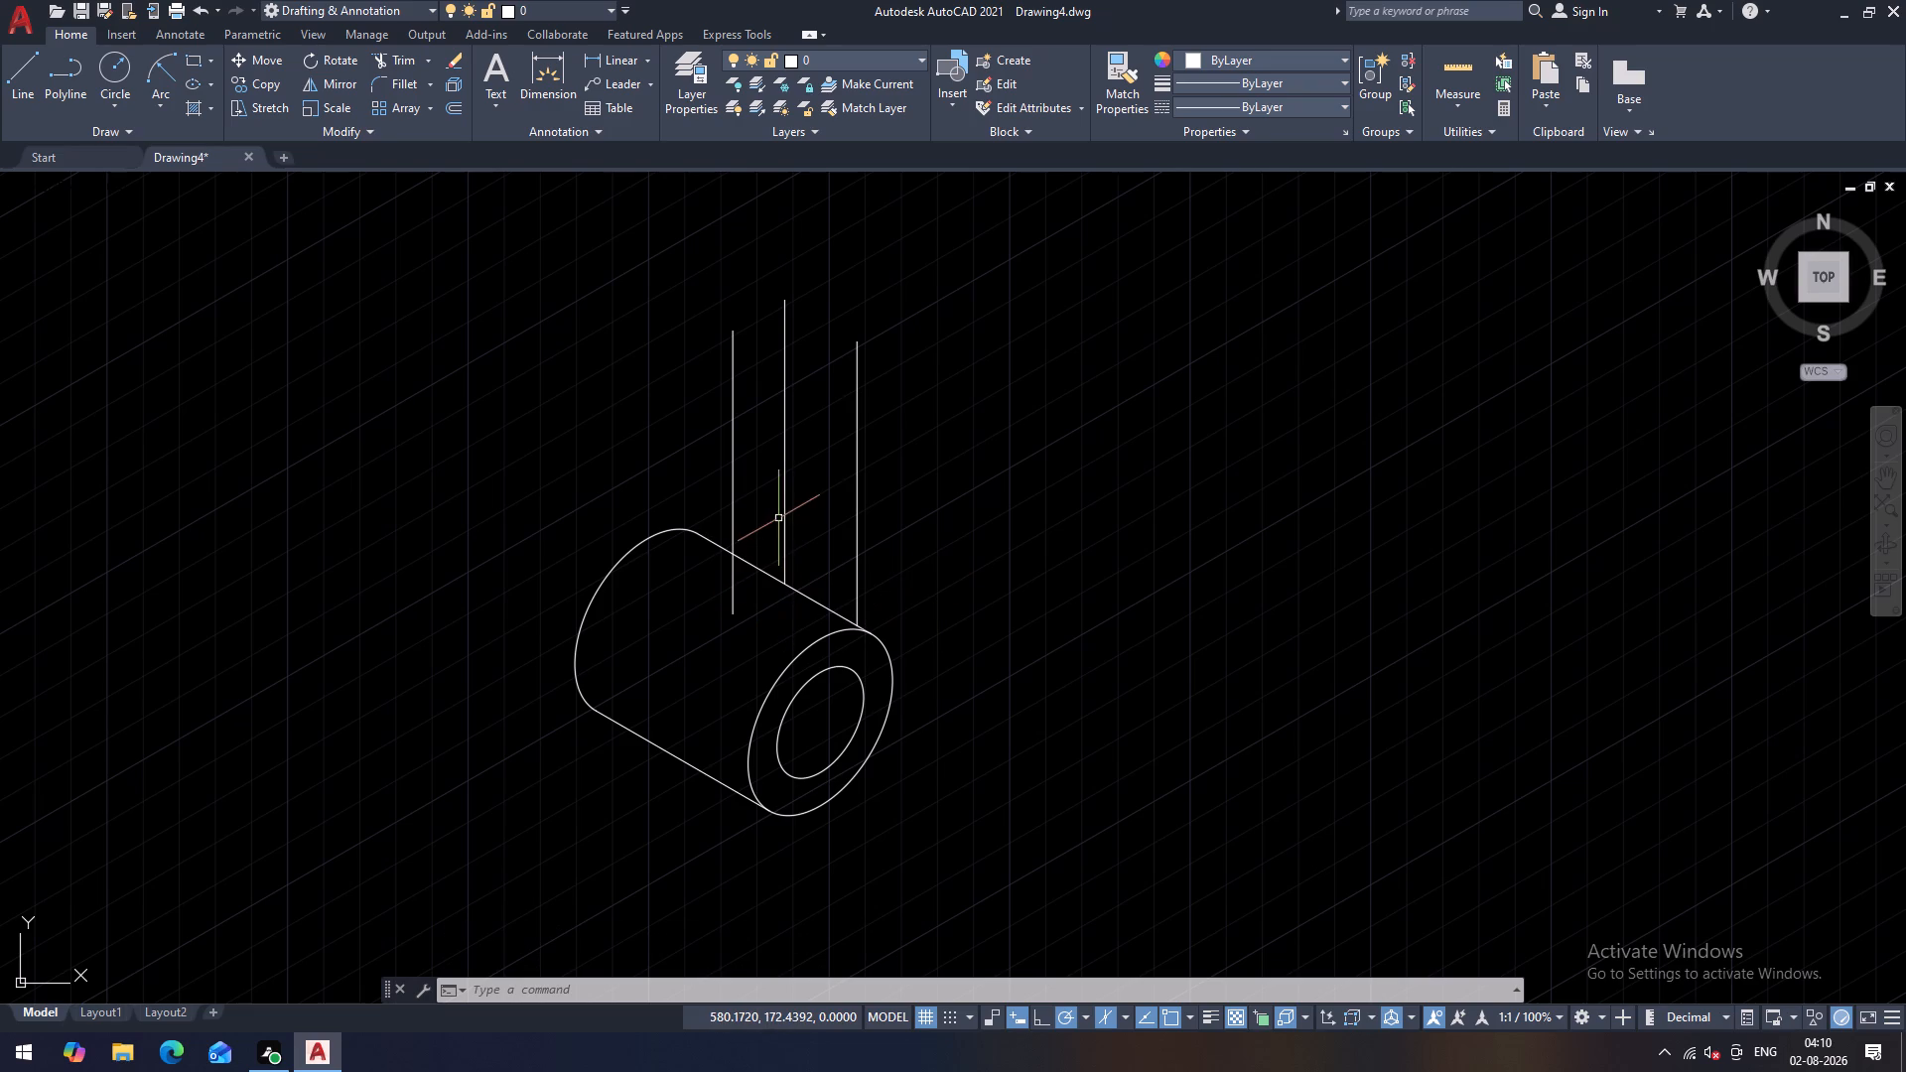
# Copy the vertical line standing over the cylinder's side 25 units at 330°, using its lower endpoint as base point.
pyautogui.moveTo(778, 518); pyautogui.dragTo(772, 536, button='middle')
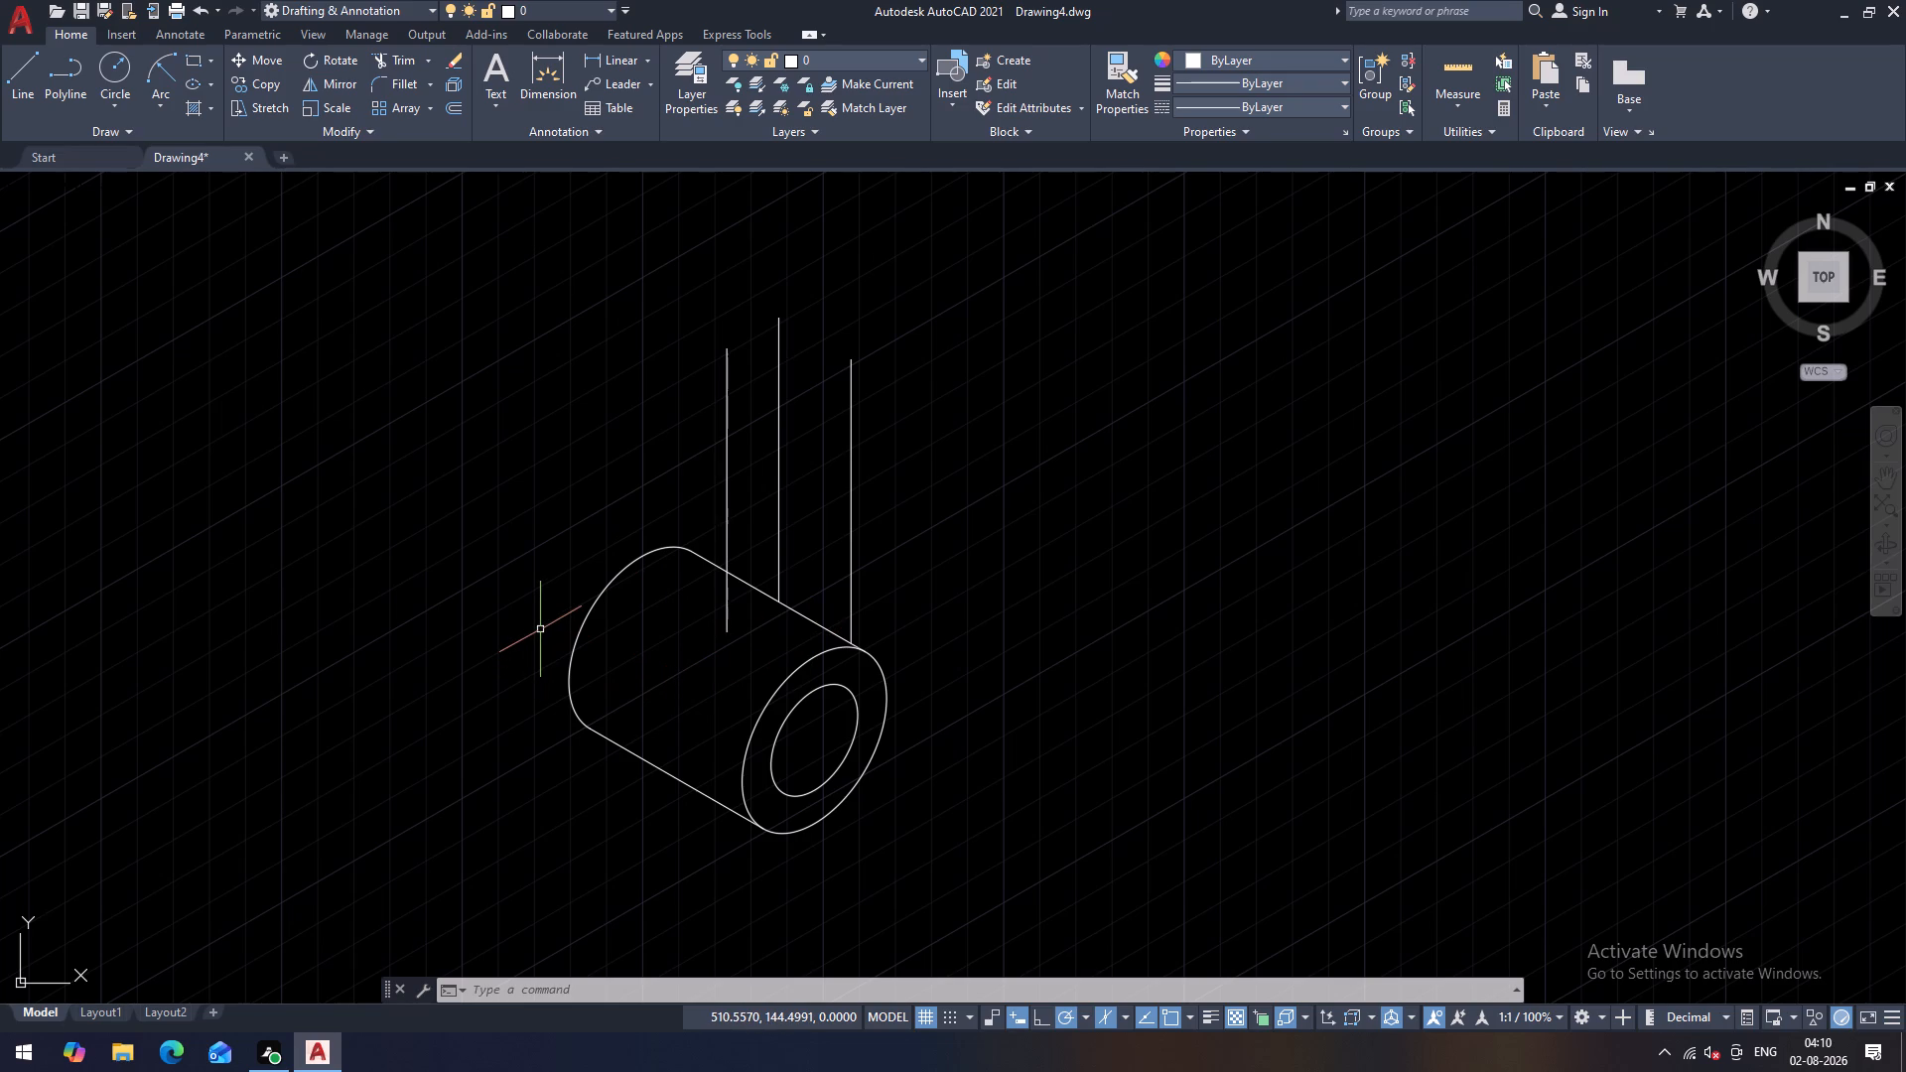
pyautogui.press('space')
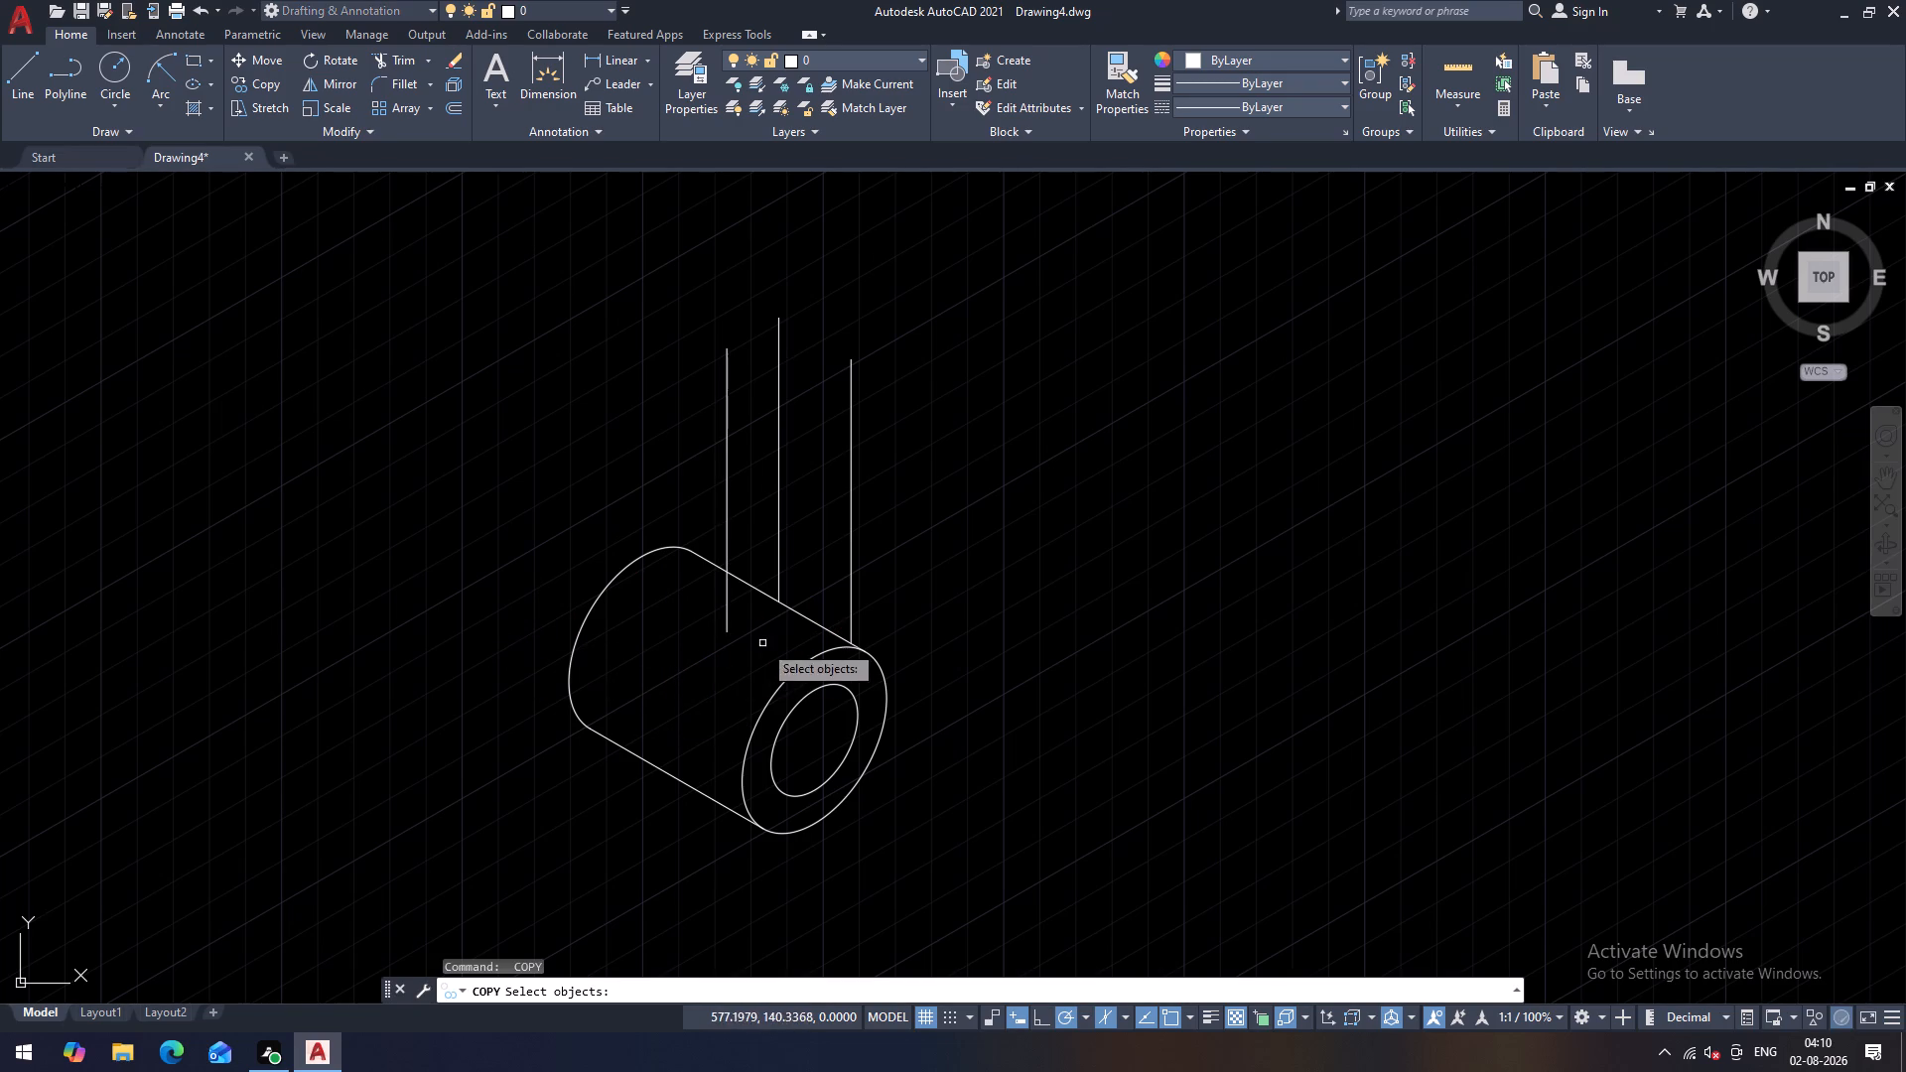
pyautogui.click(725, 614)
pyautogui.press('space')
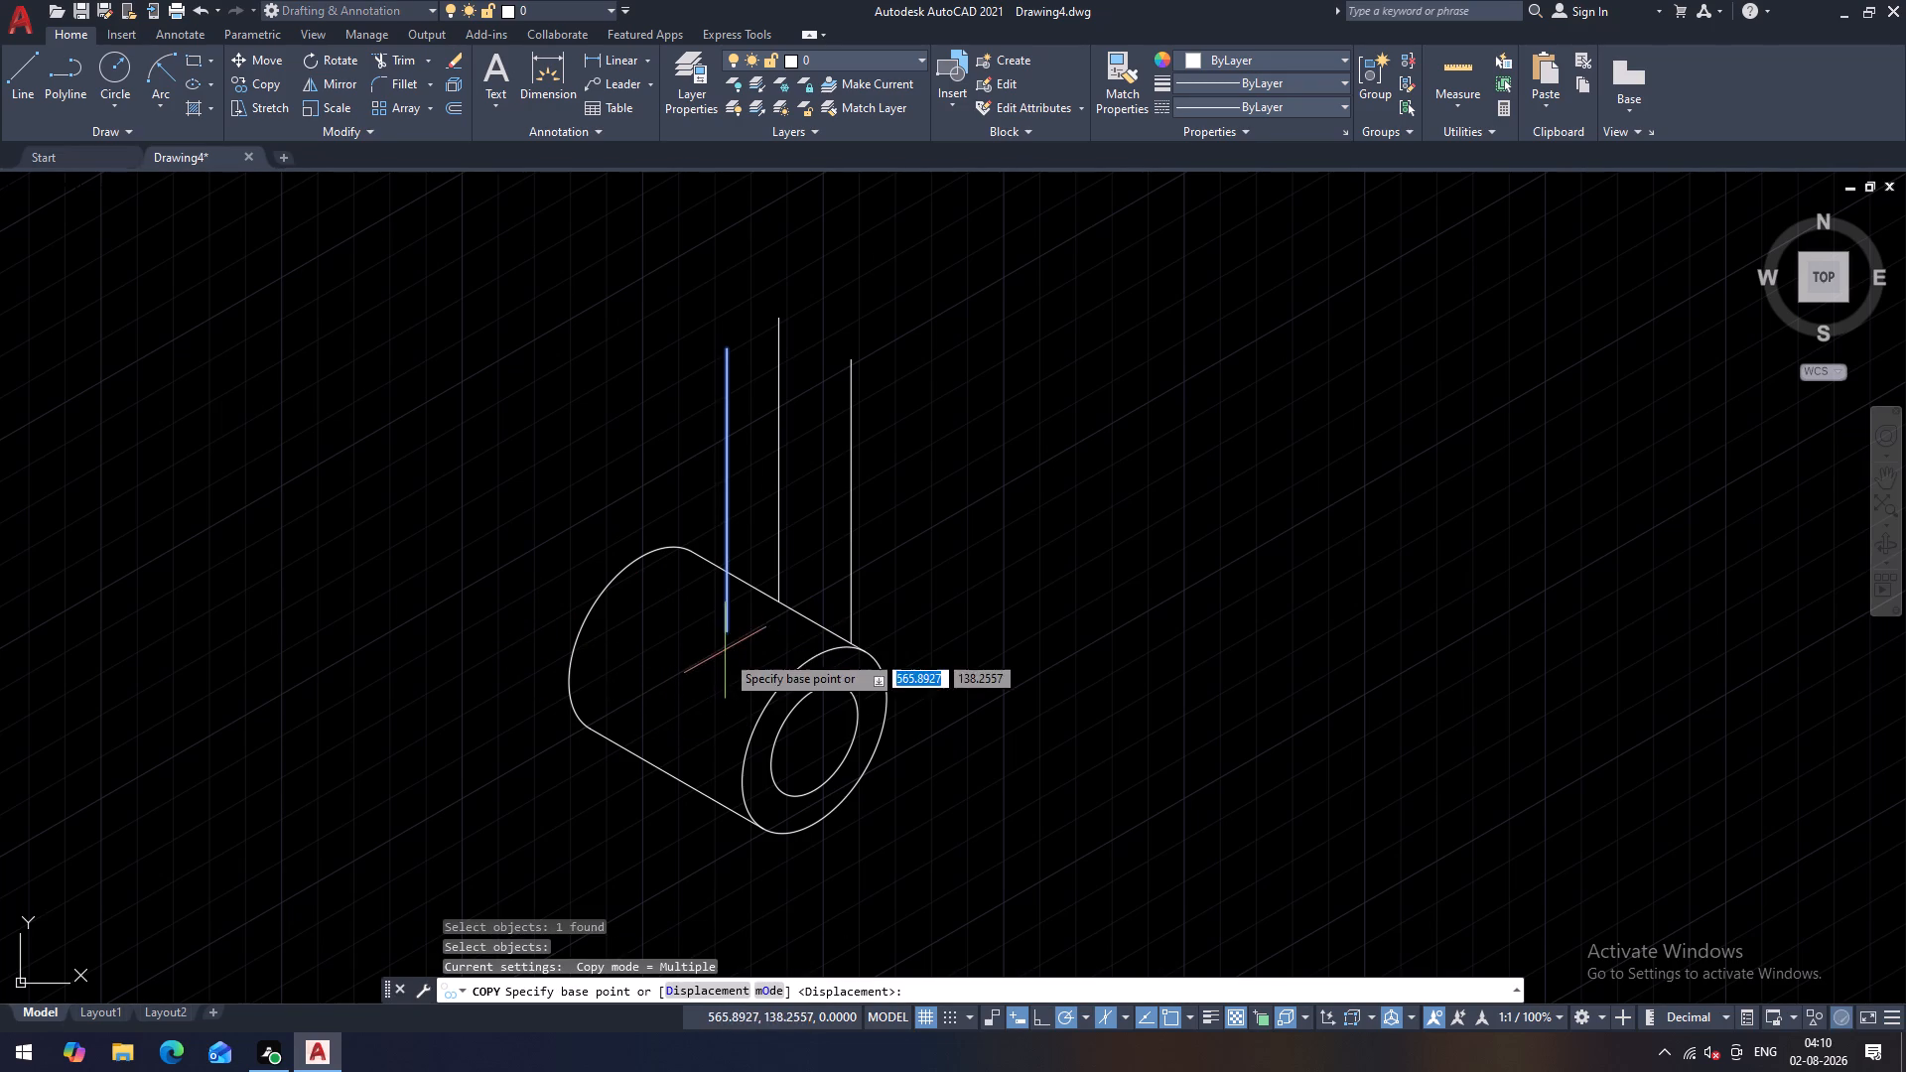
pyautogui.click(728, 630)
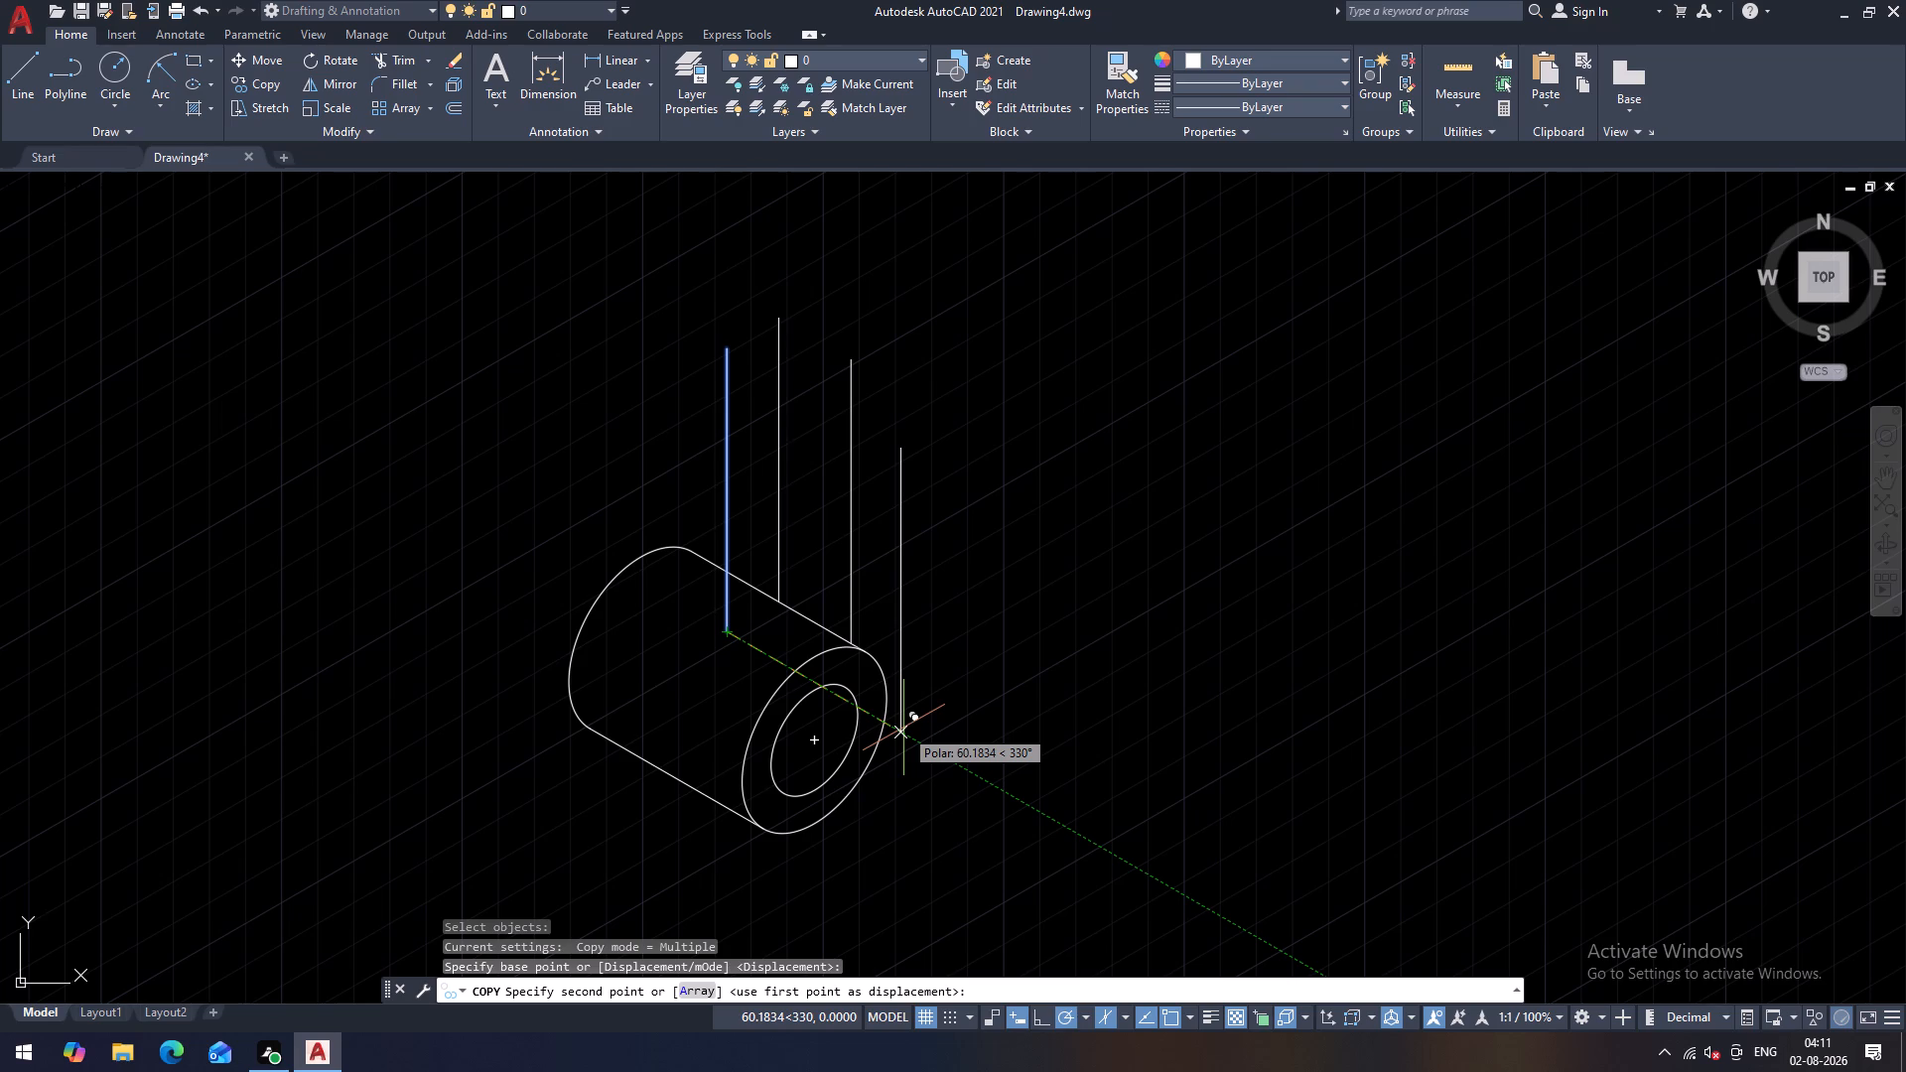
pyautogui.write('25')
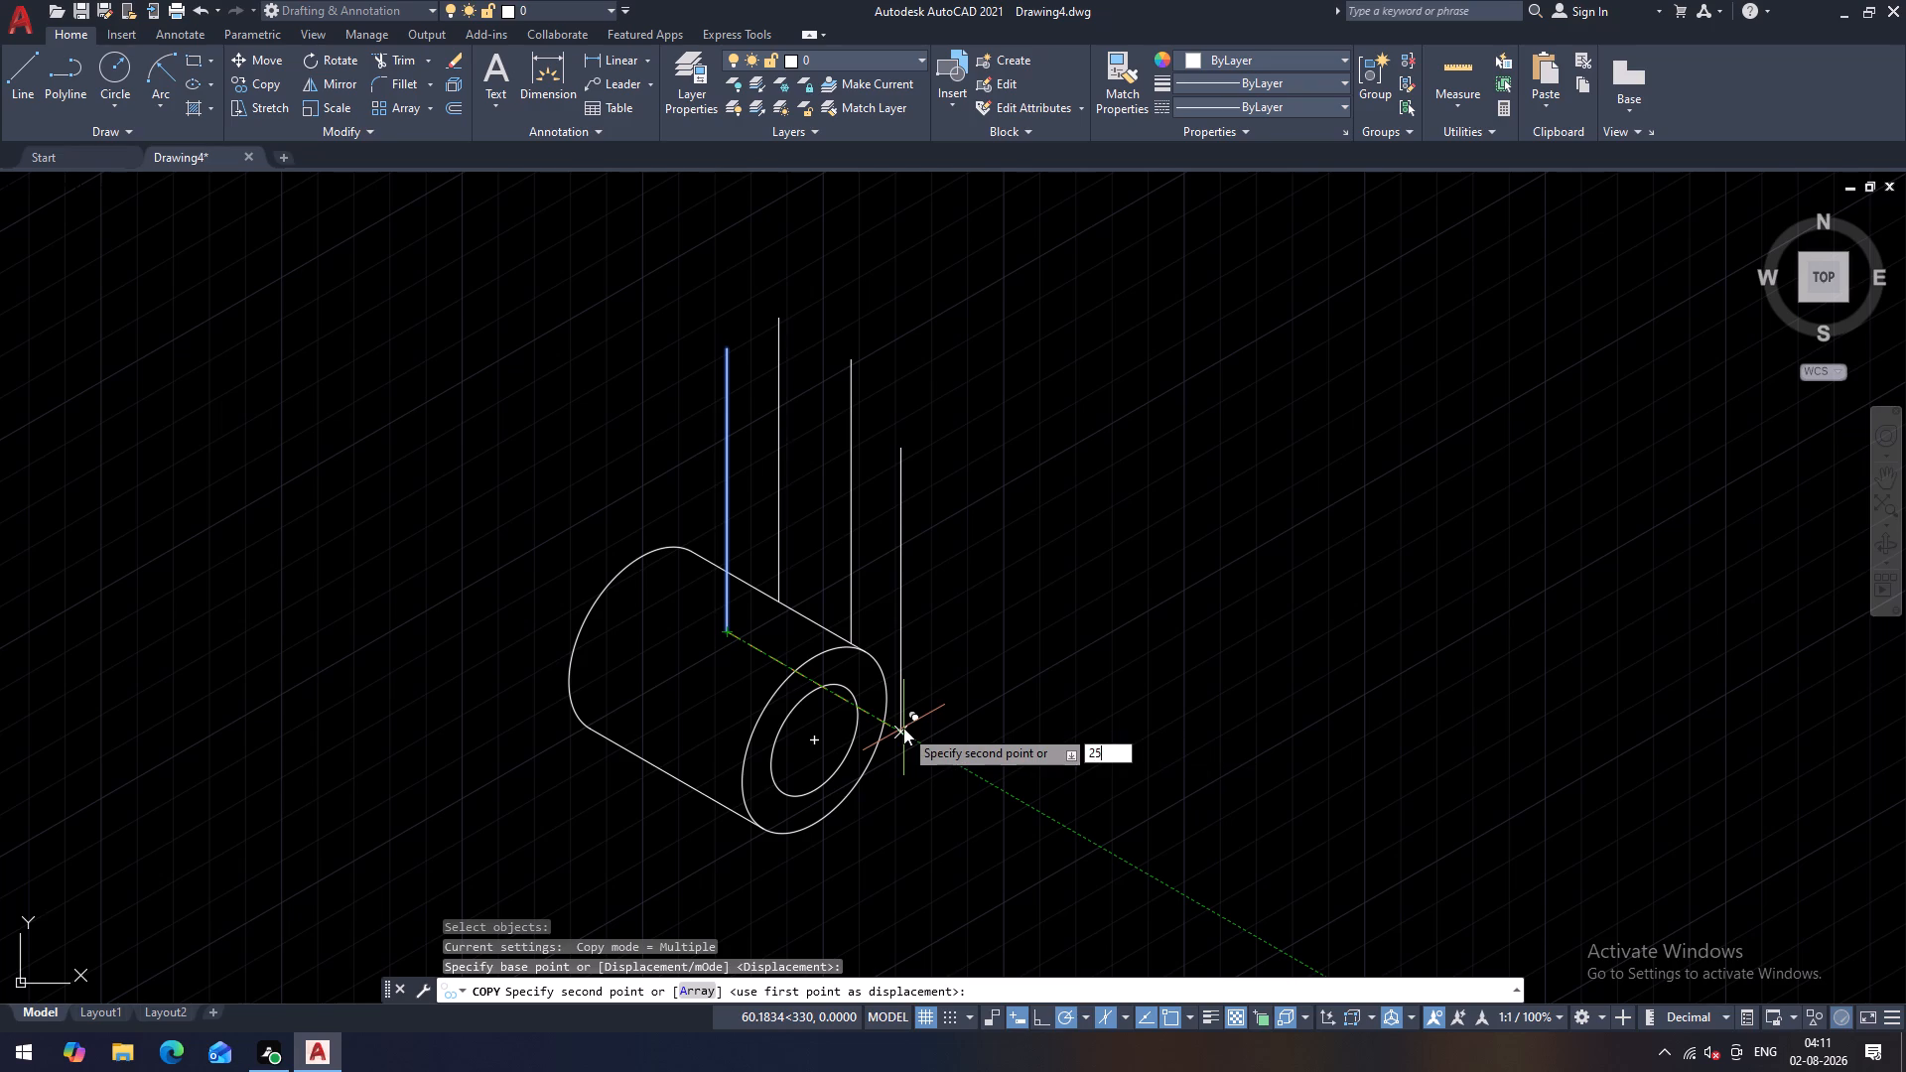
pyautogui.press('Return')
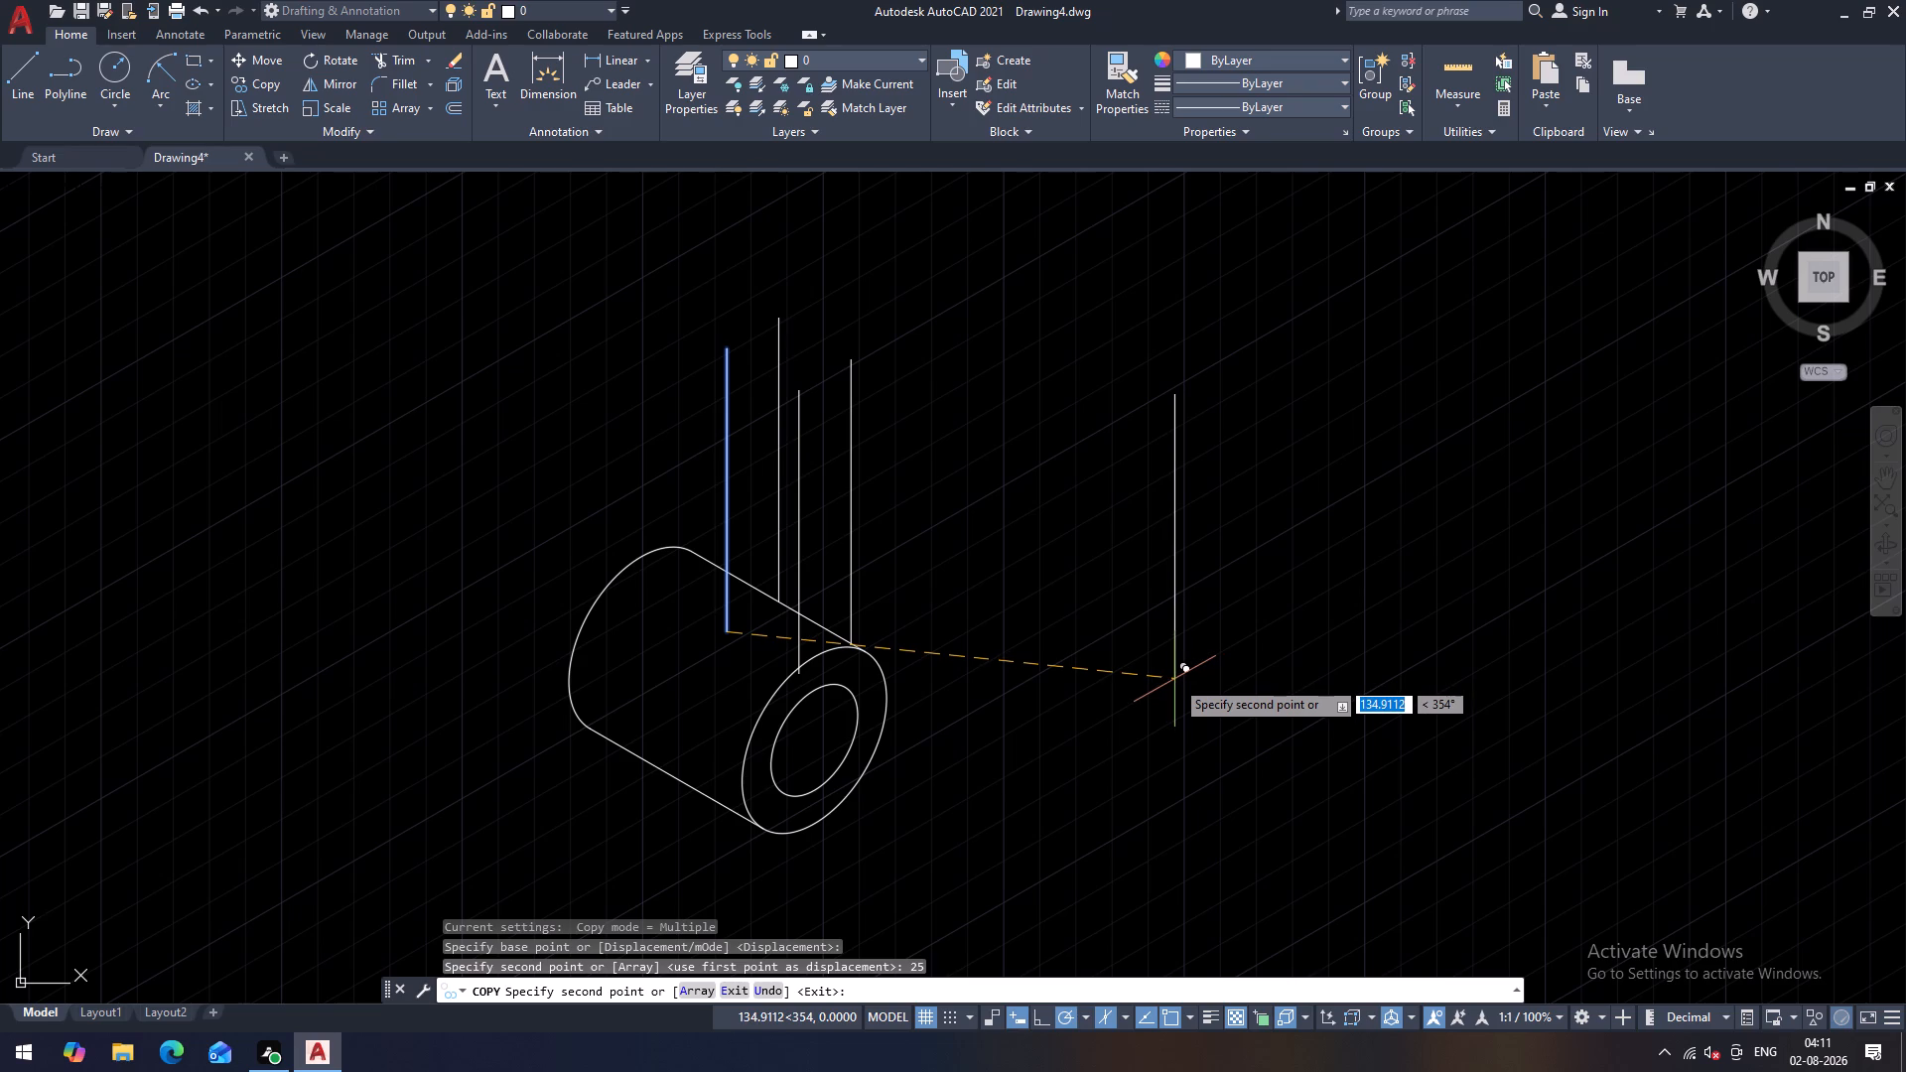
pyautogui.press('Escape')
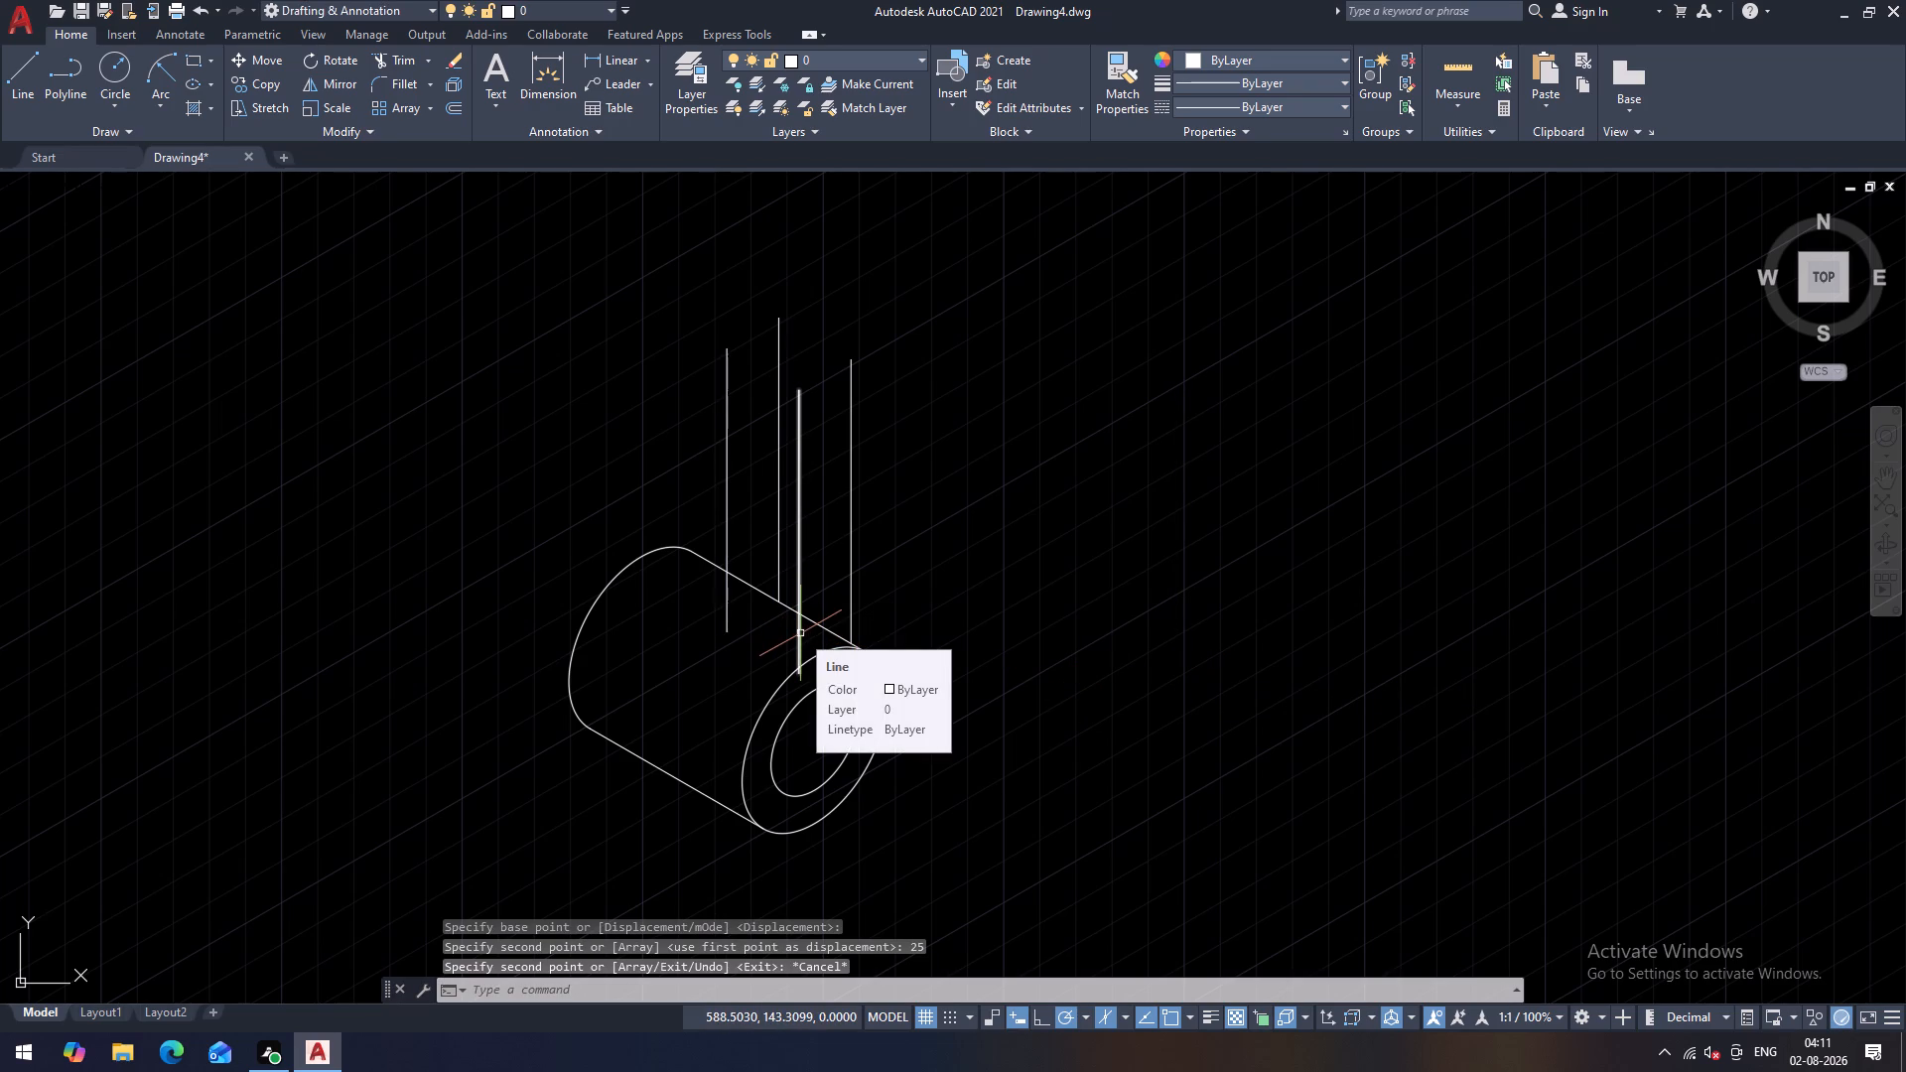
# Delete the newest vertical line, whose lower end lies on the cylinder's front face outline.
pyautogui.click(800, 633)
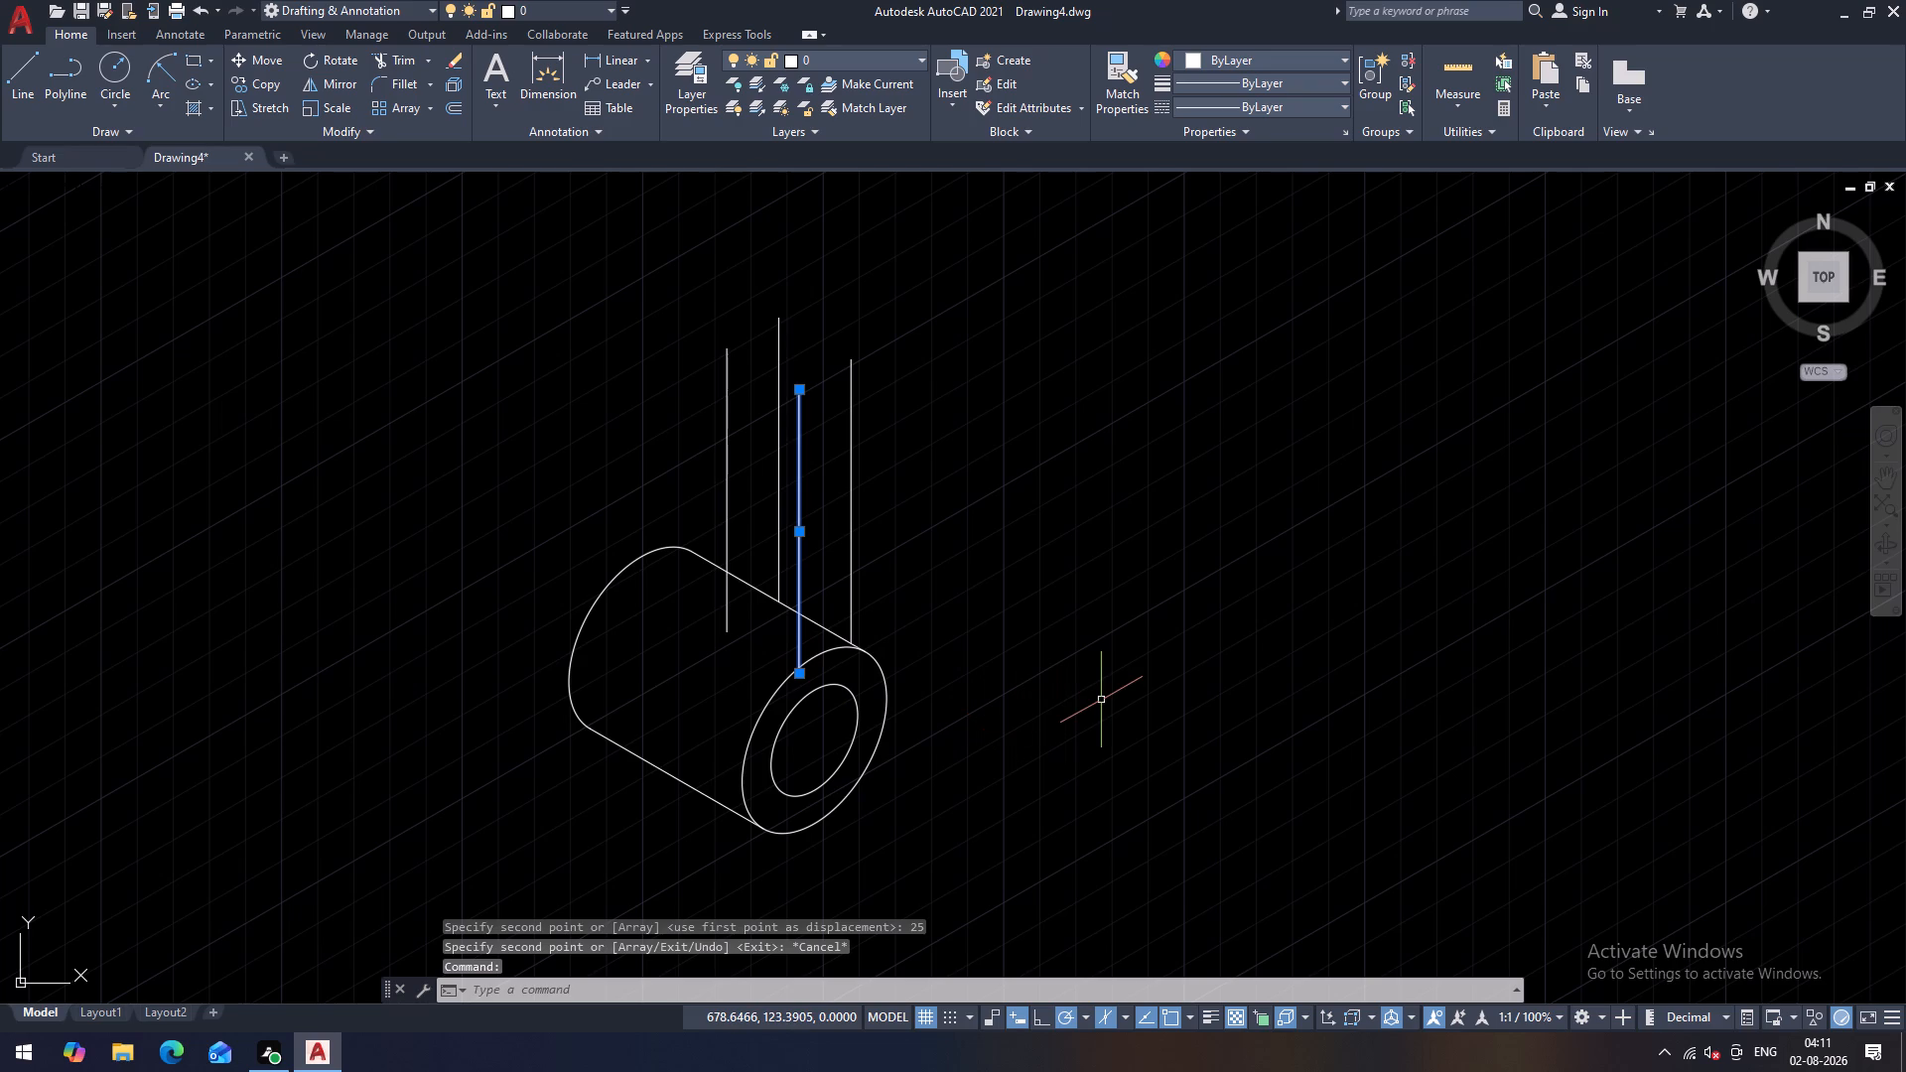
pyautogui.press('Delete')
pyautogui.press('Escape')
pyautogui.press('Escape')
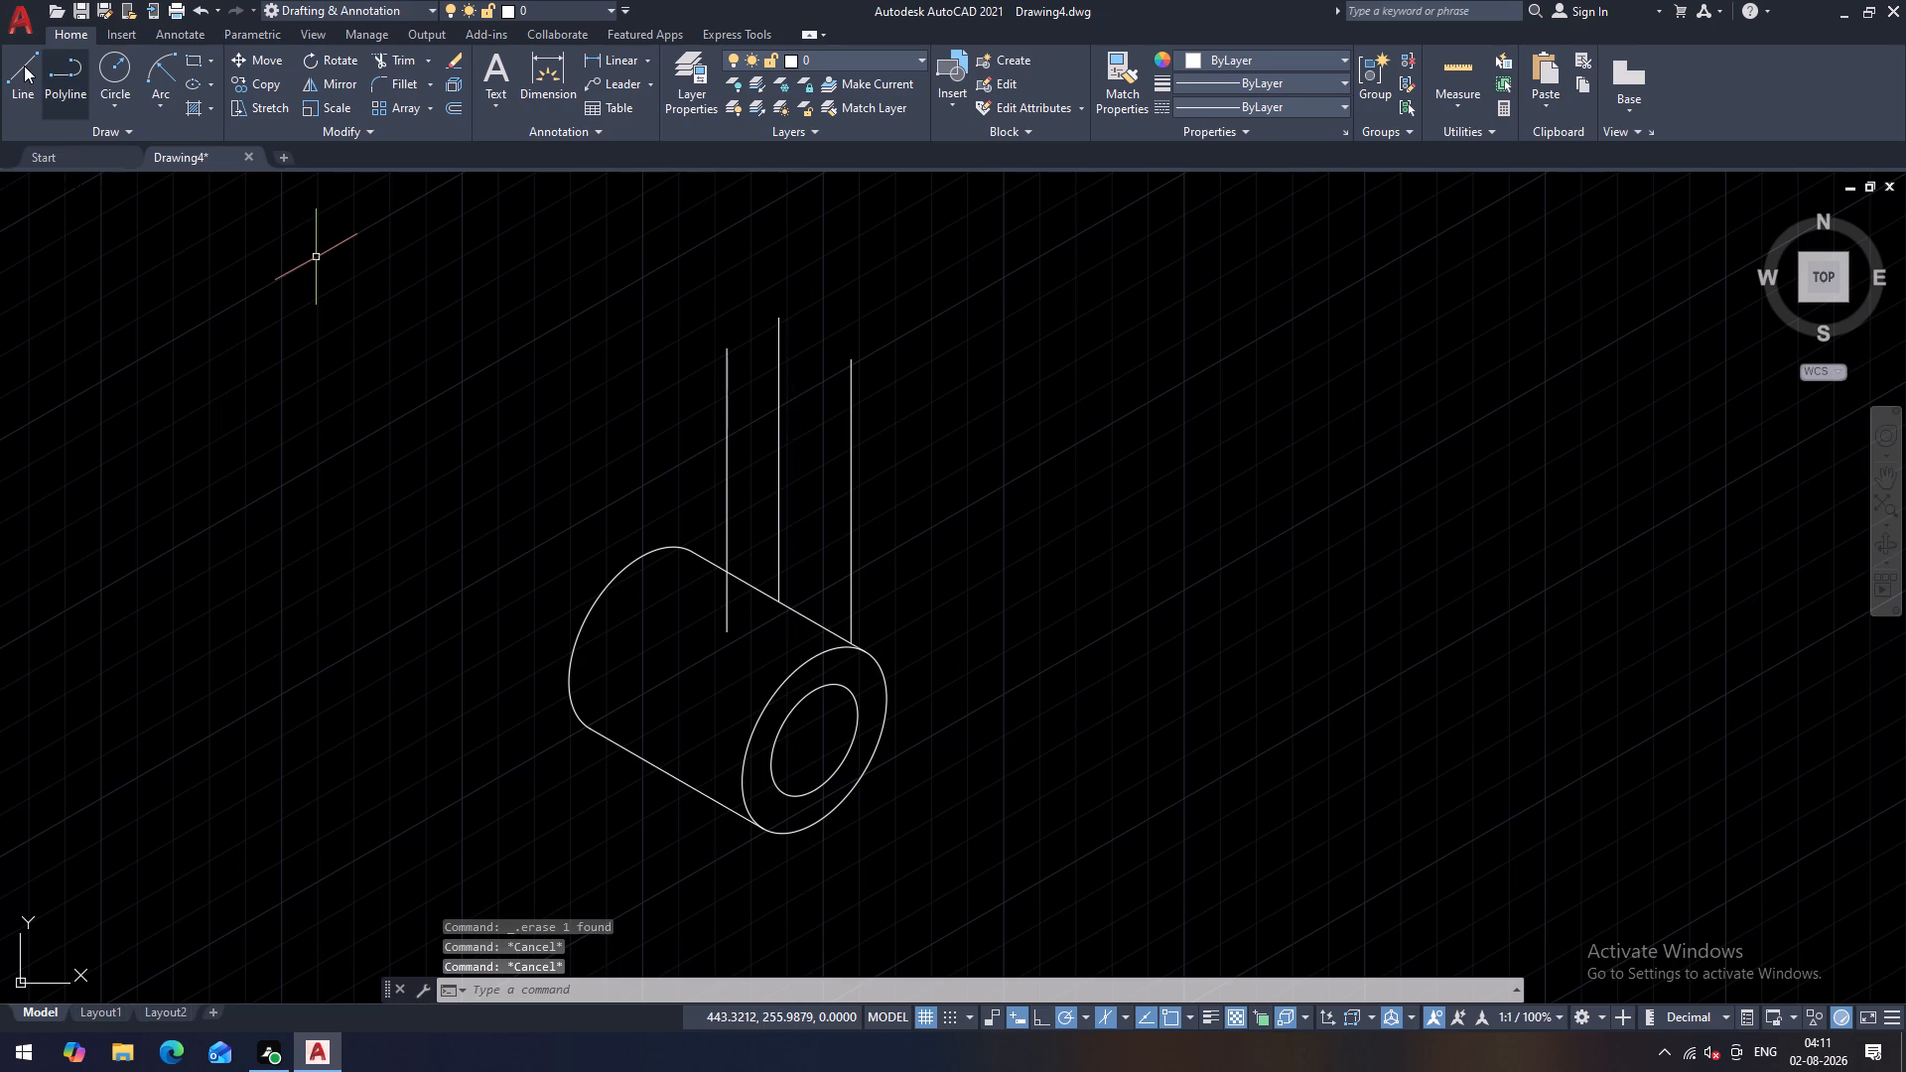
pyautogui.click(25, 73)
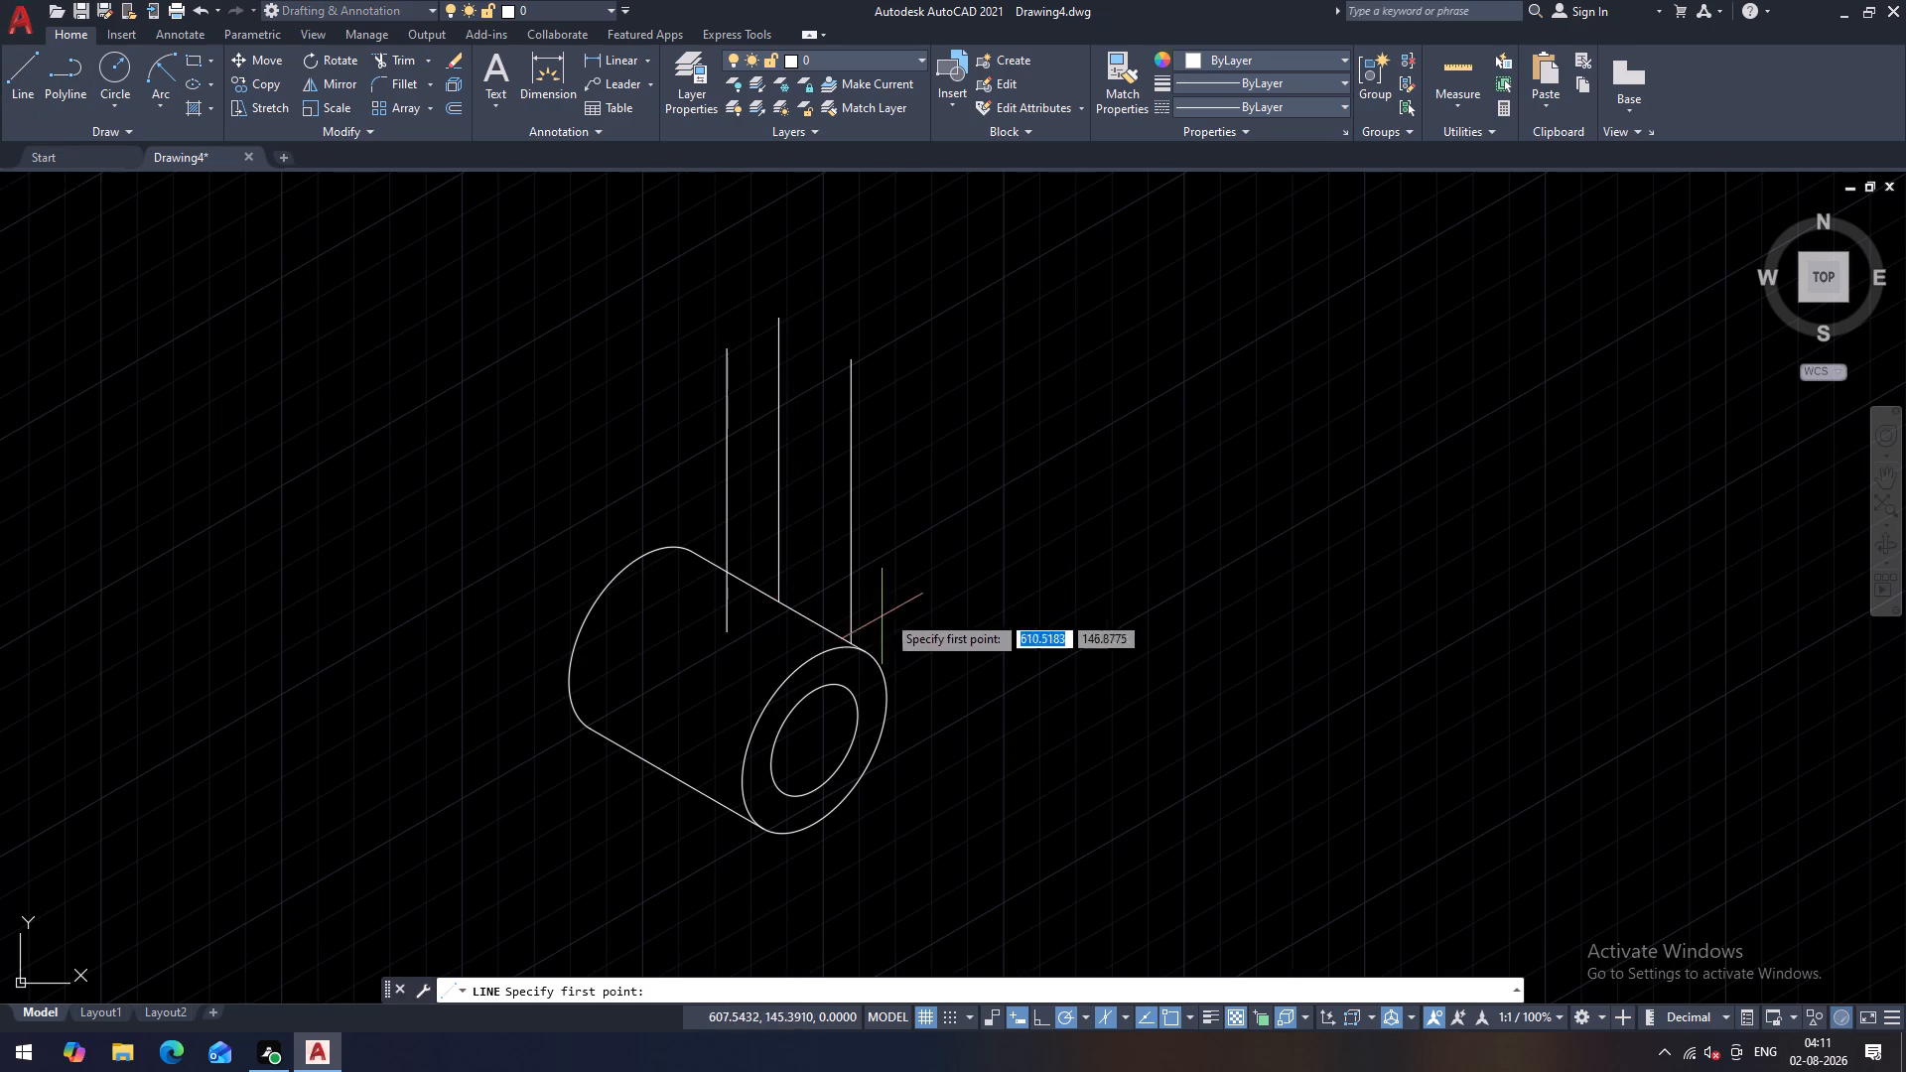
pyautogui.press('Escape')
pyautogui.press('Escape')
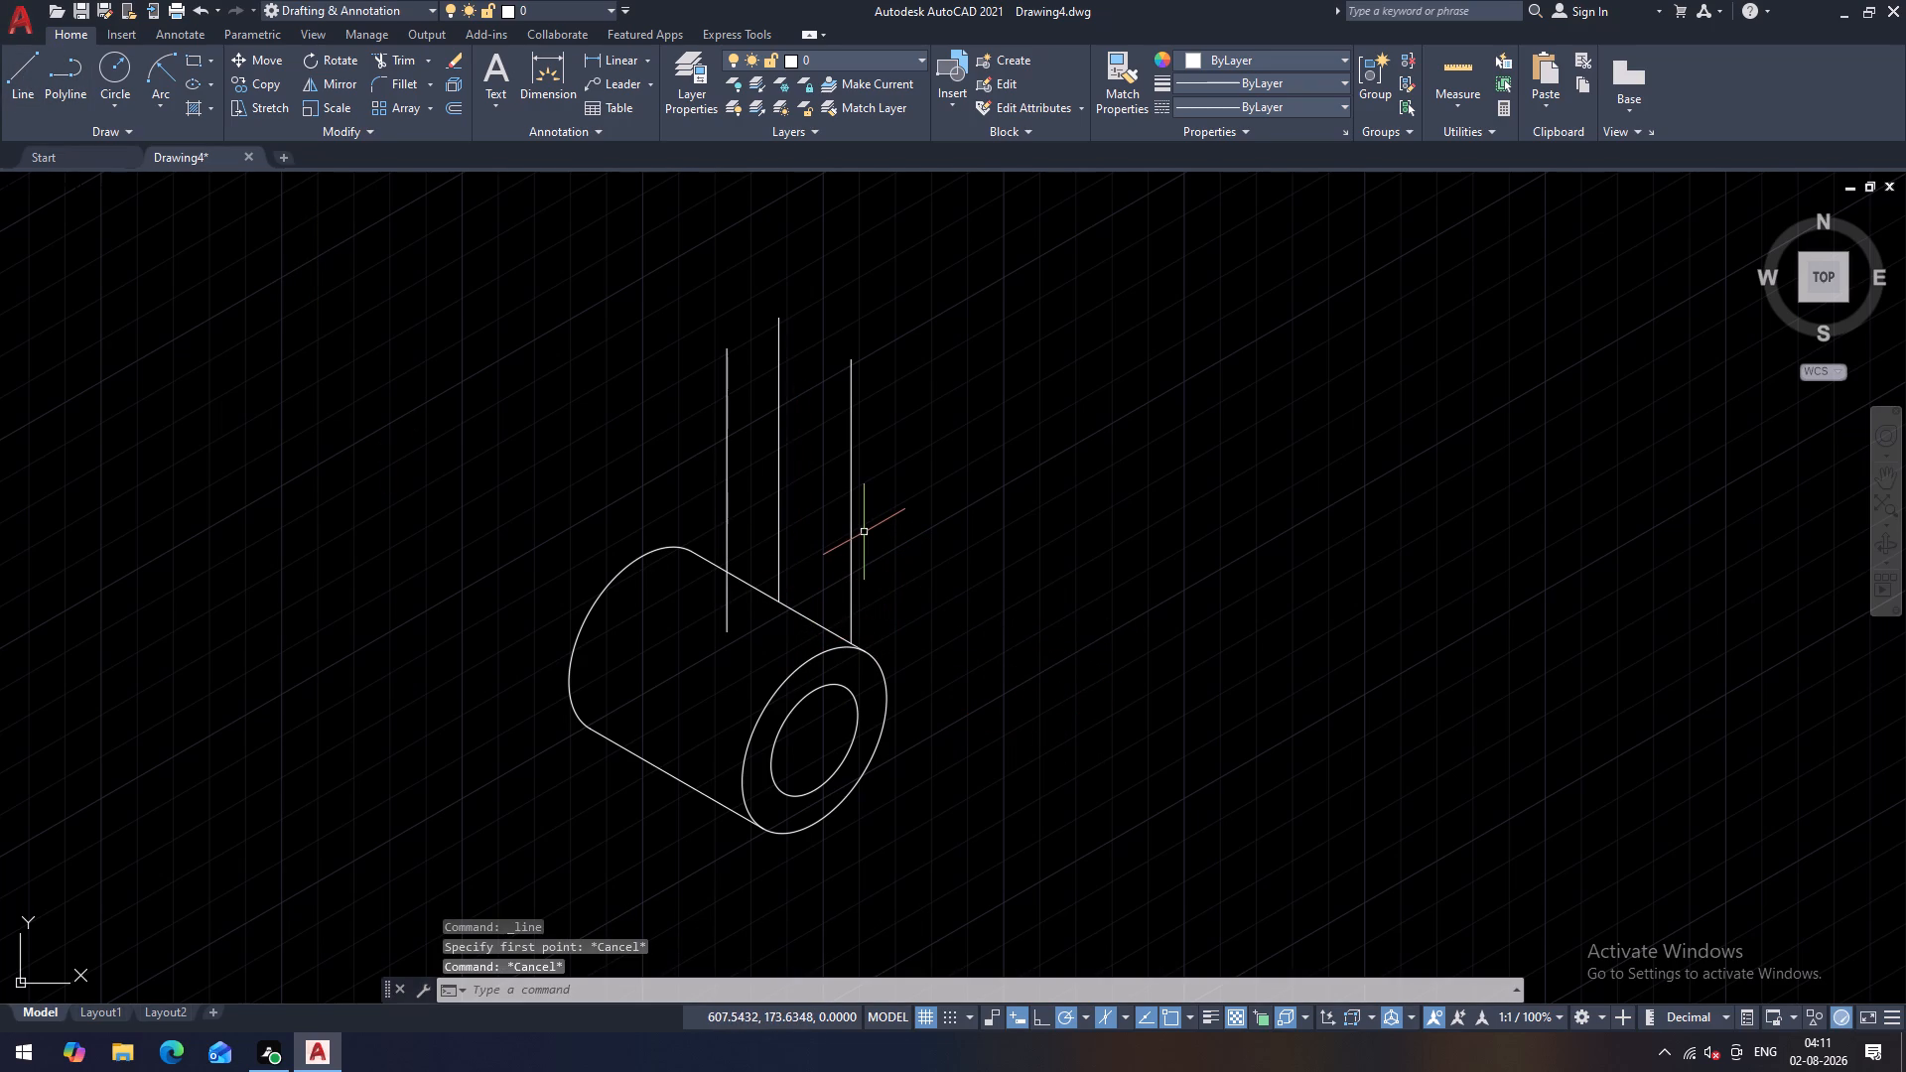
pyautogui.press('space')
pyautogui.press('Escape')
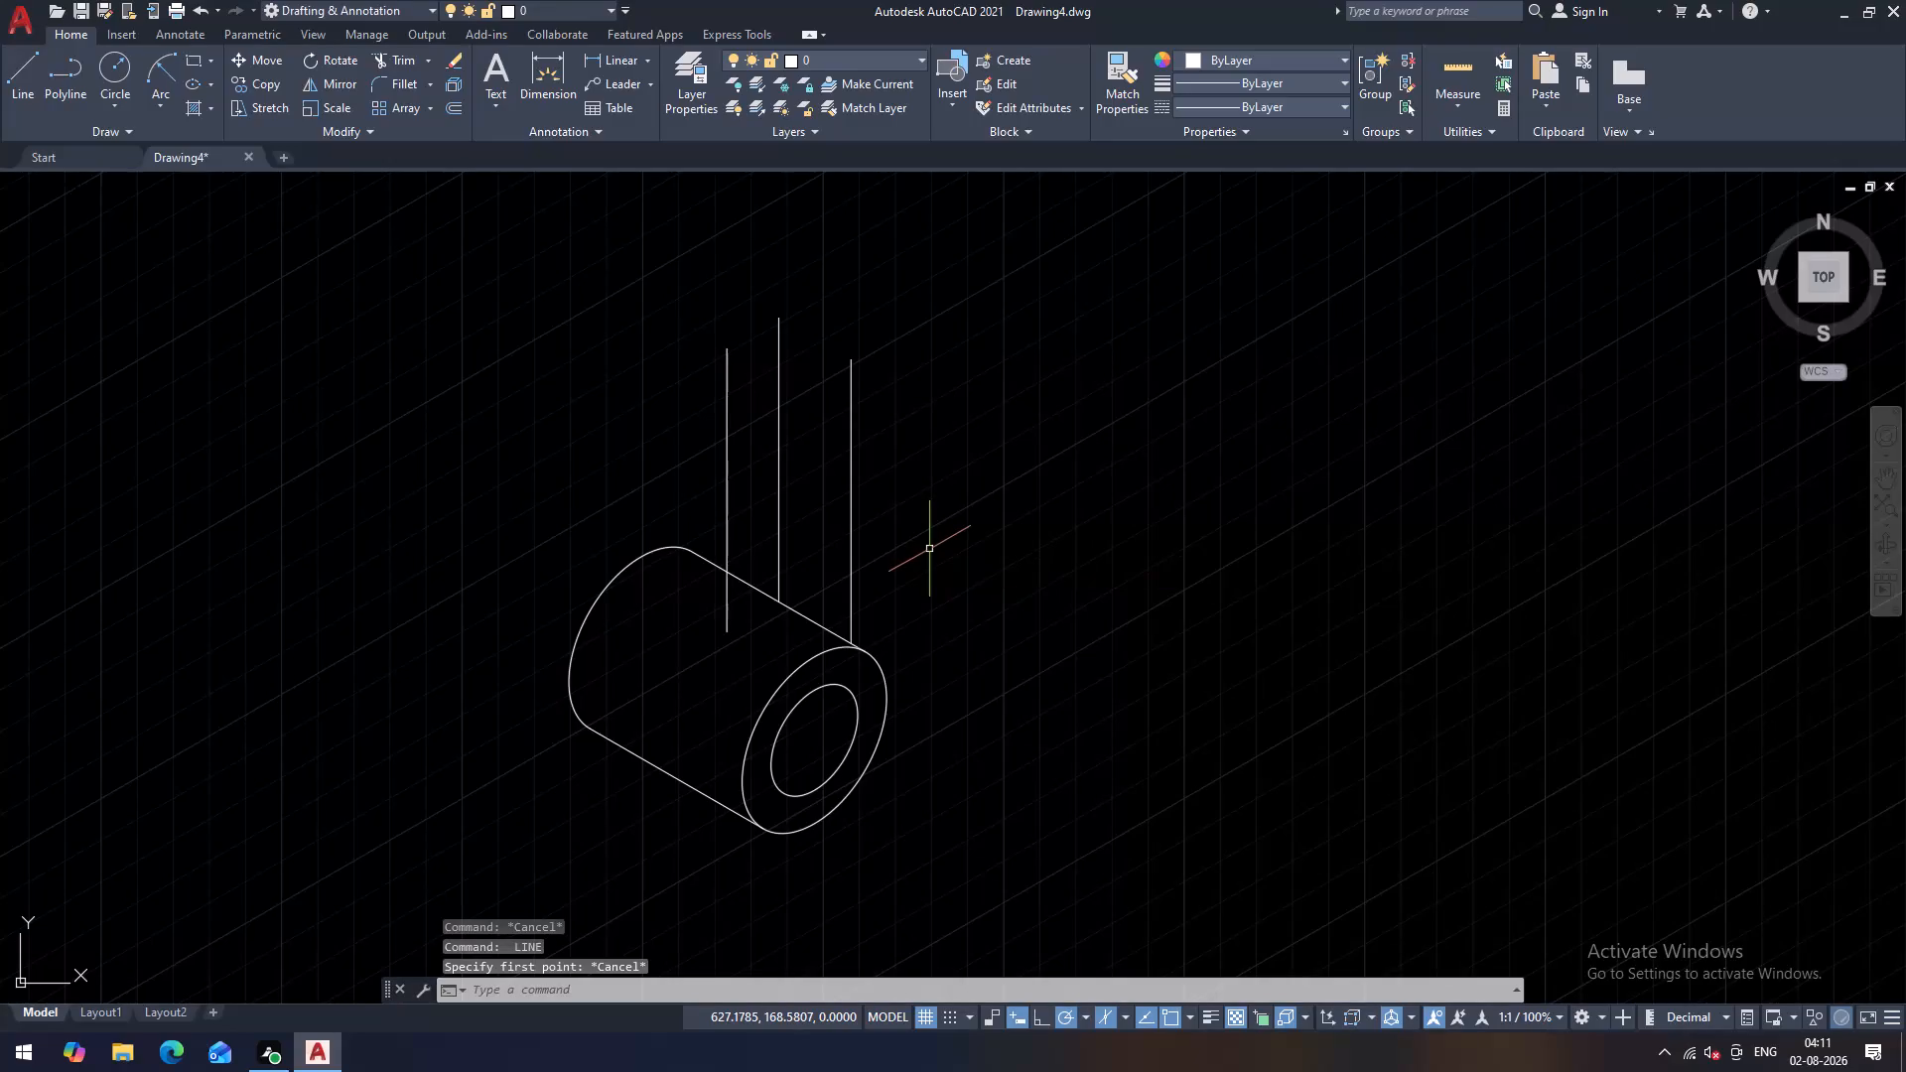
# Copy the vertical line nearest the cylinder's front face 18 units at 180° from its lower endpoint.
pyautogui.press('c')
pyautogui.write('o')
pyautogui.press('space')
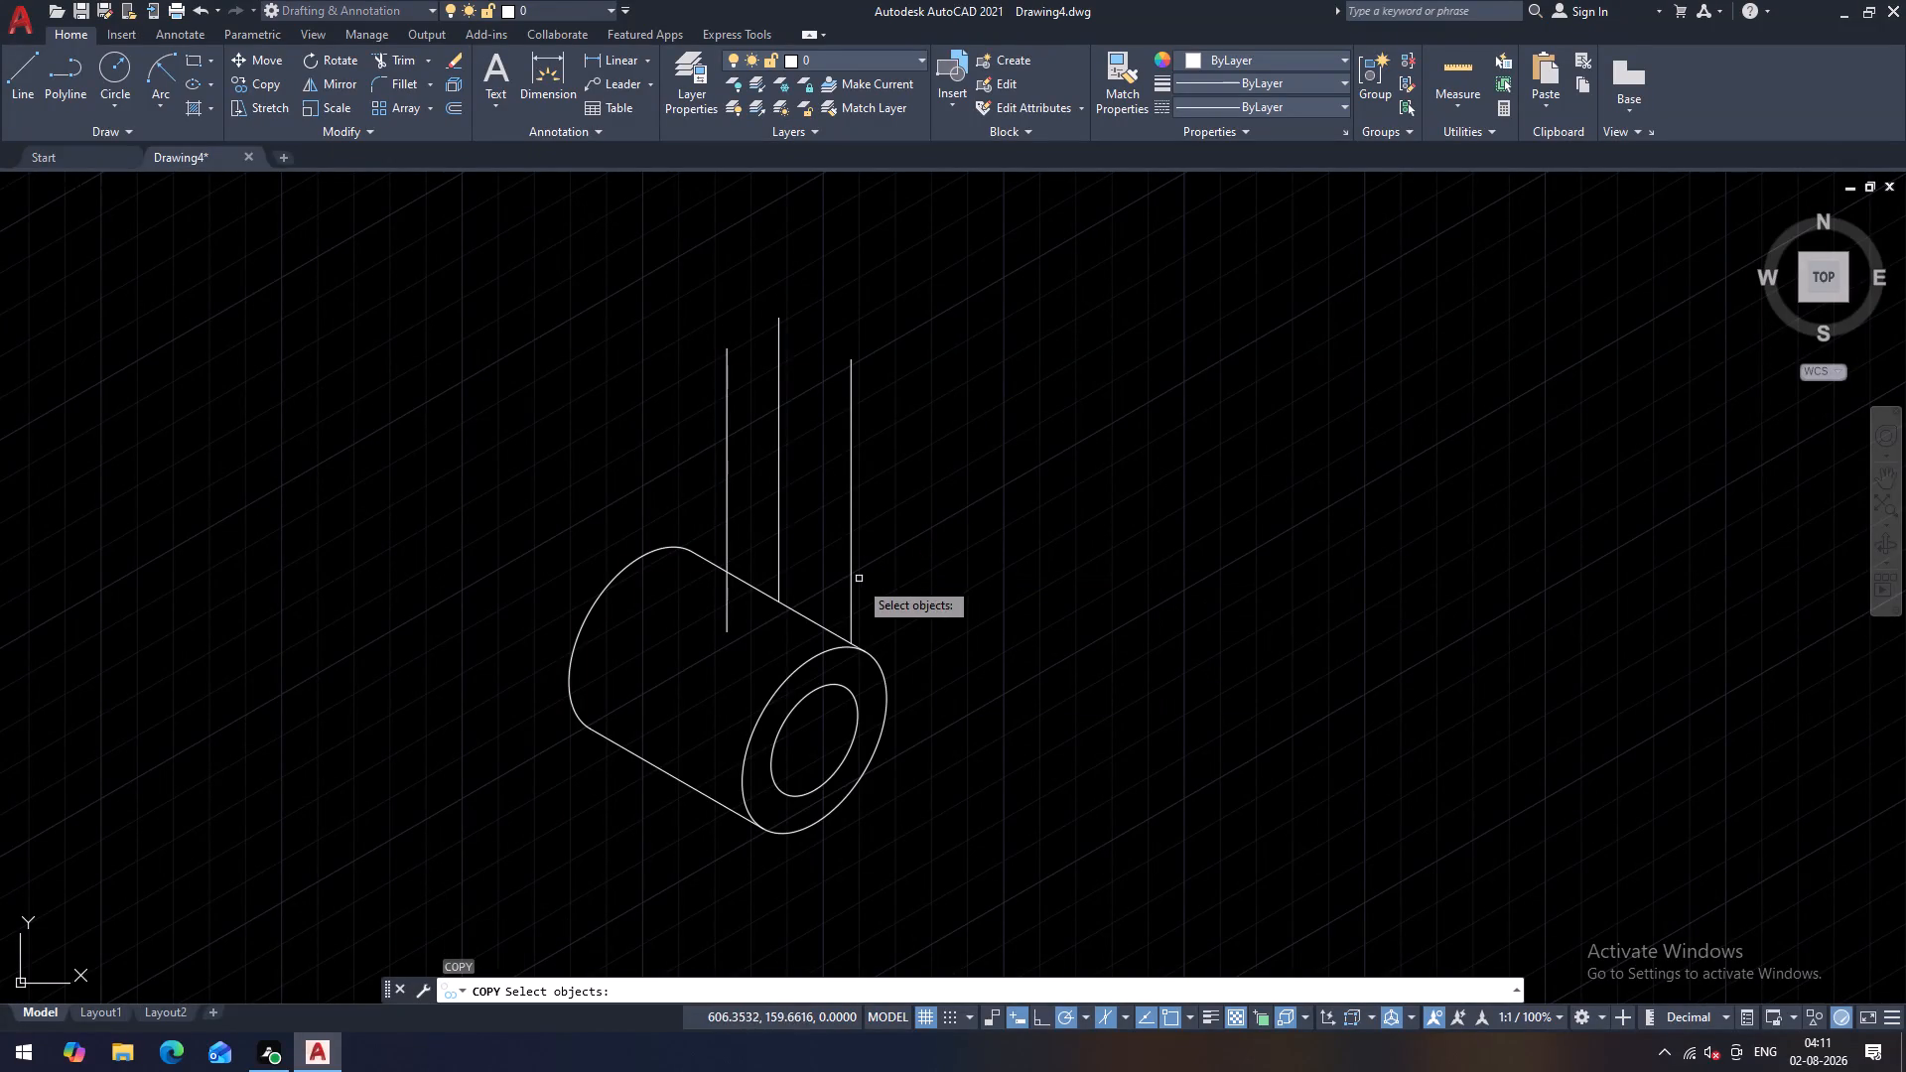
pyautogui.click(850, 589)
pyautogui.press('space')
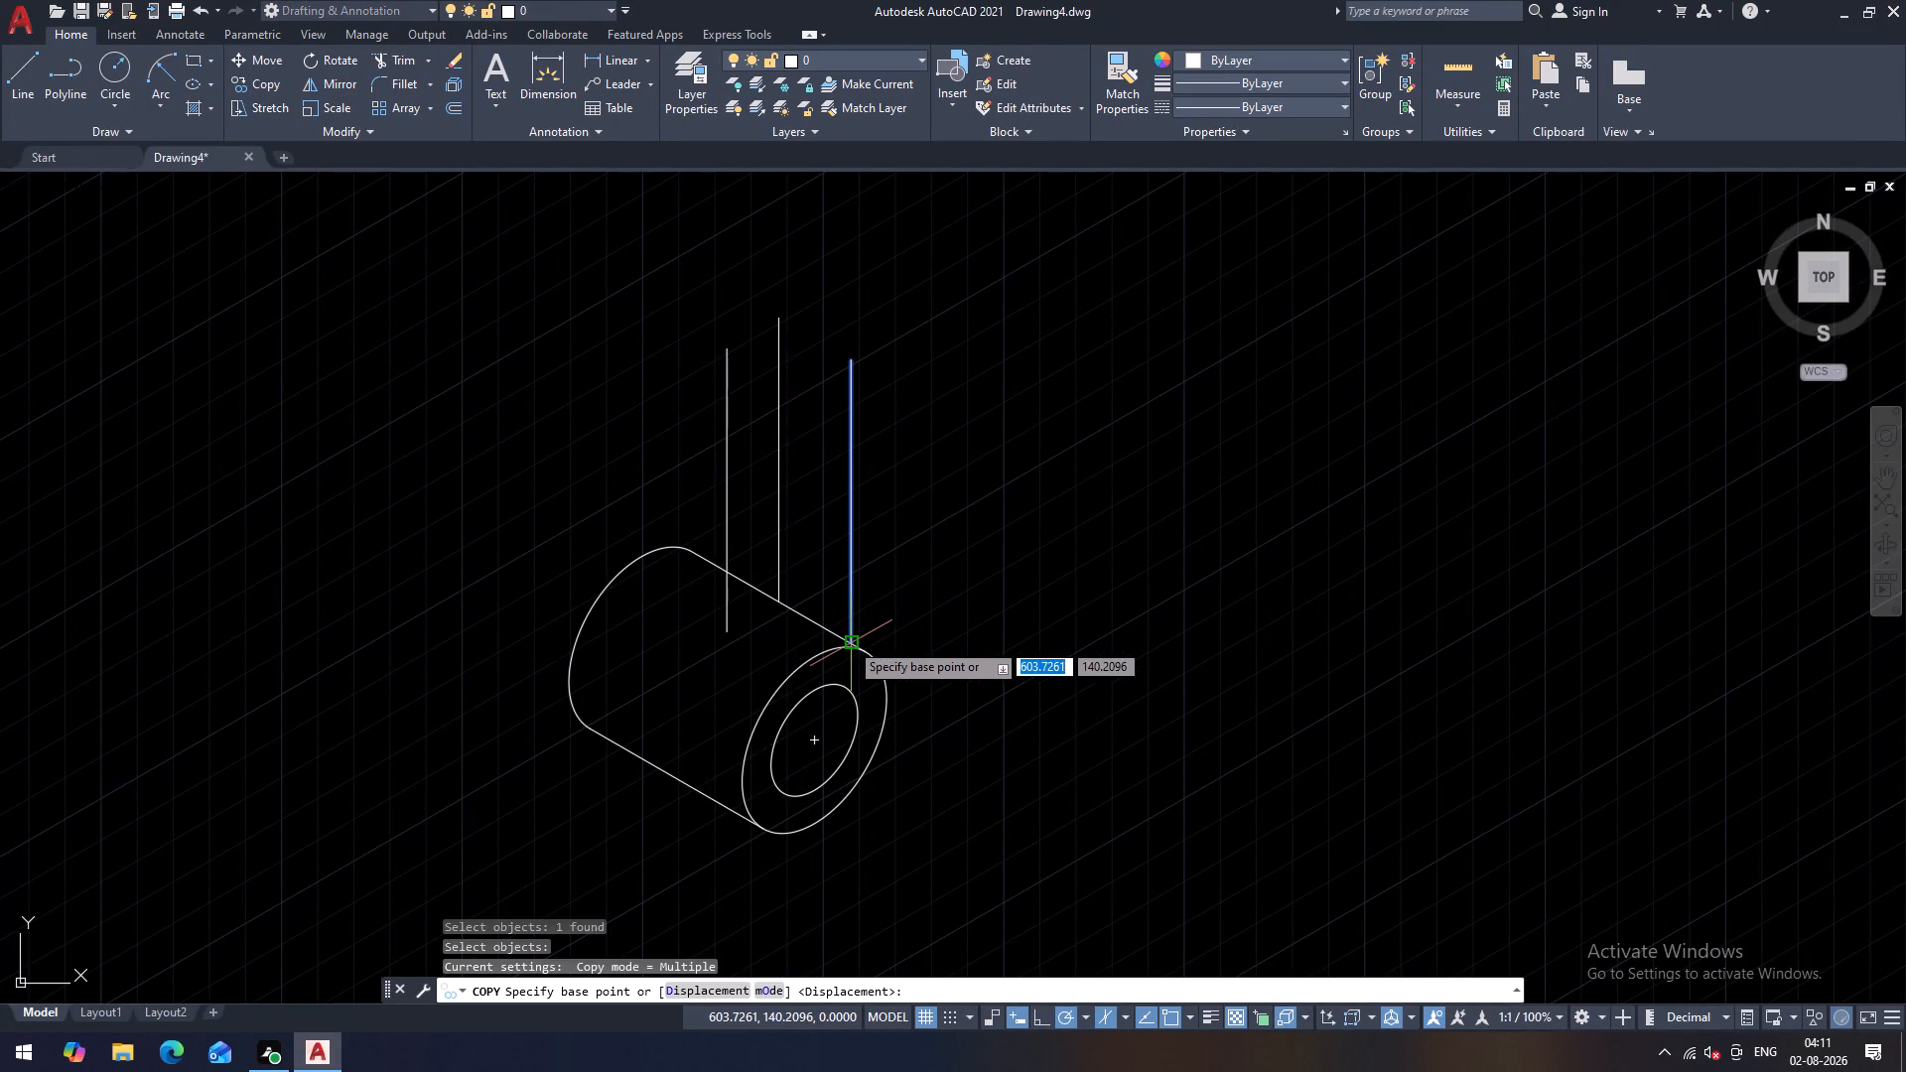
pyautogui.click(849, 641)
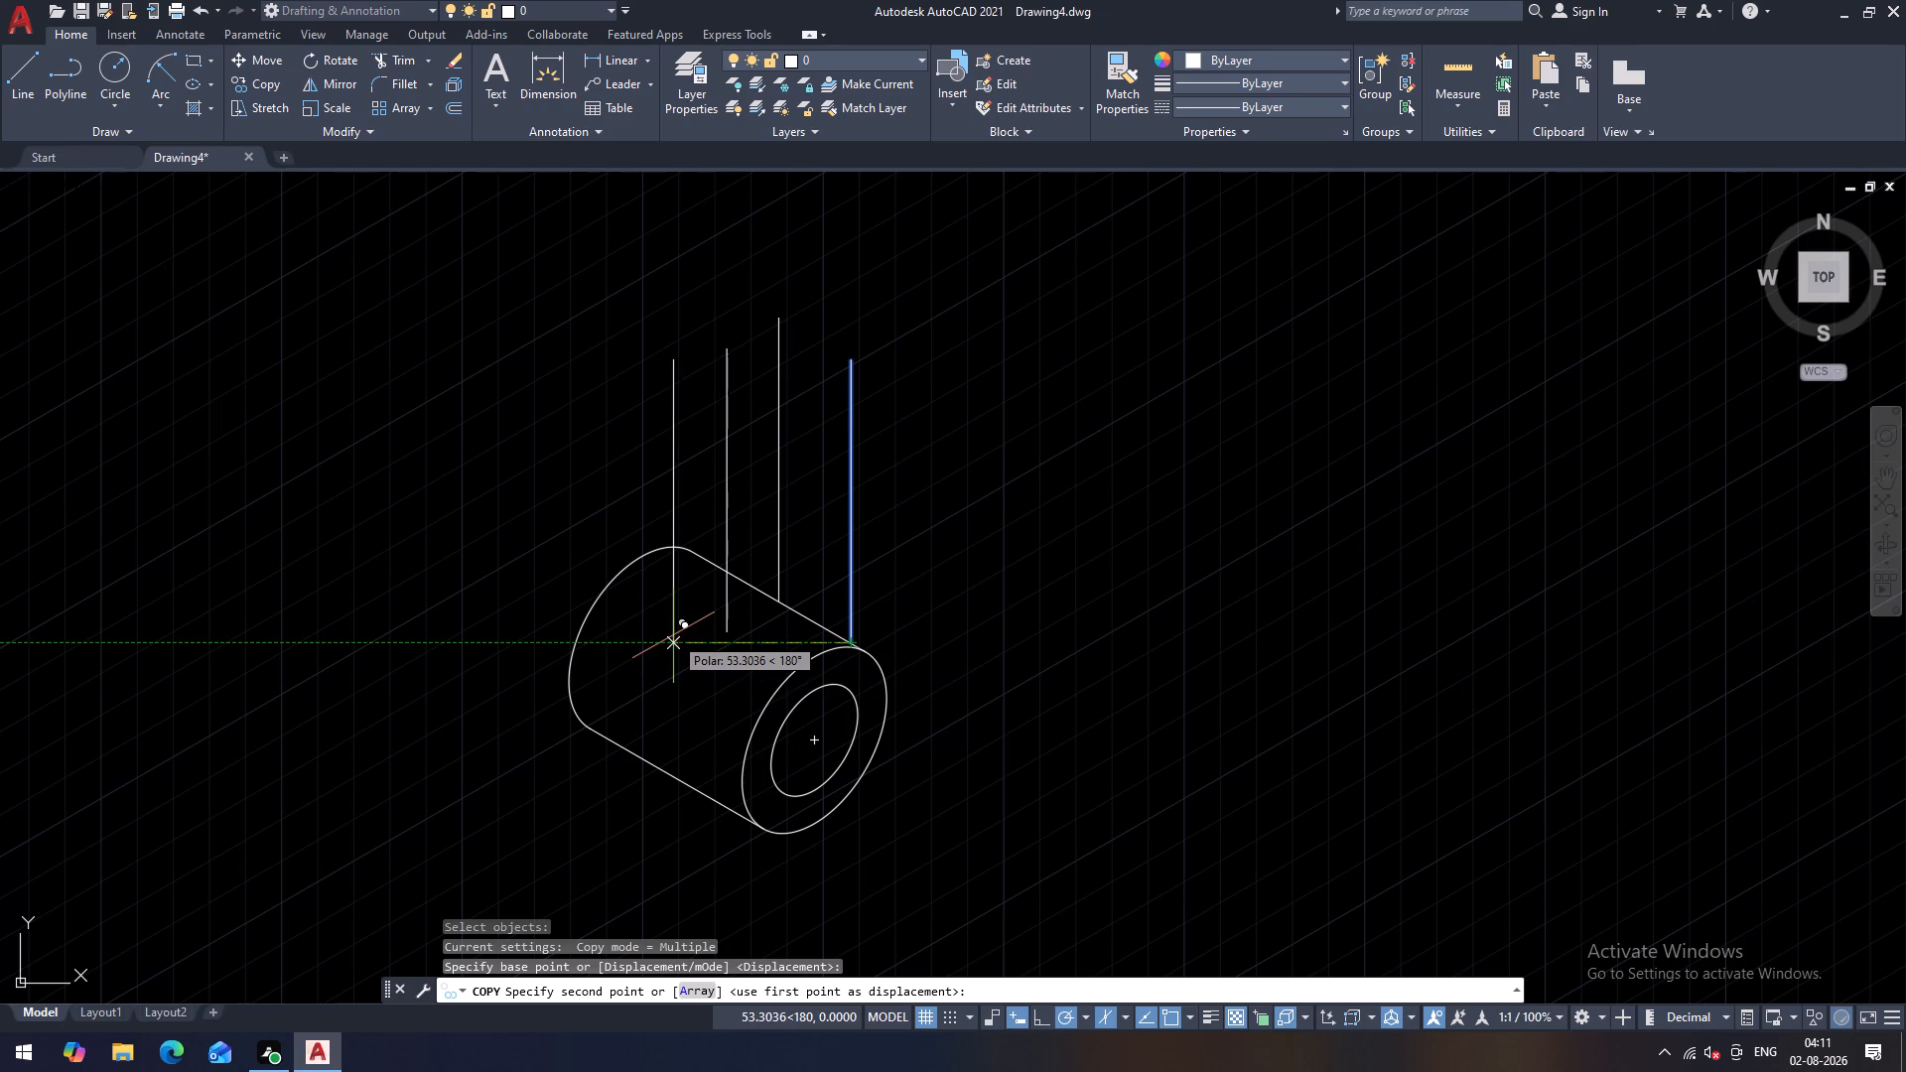
pyautogui.write('18')
pyautogui.press('Return')
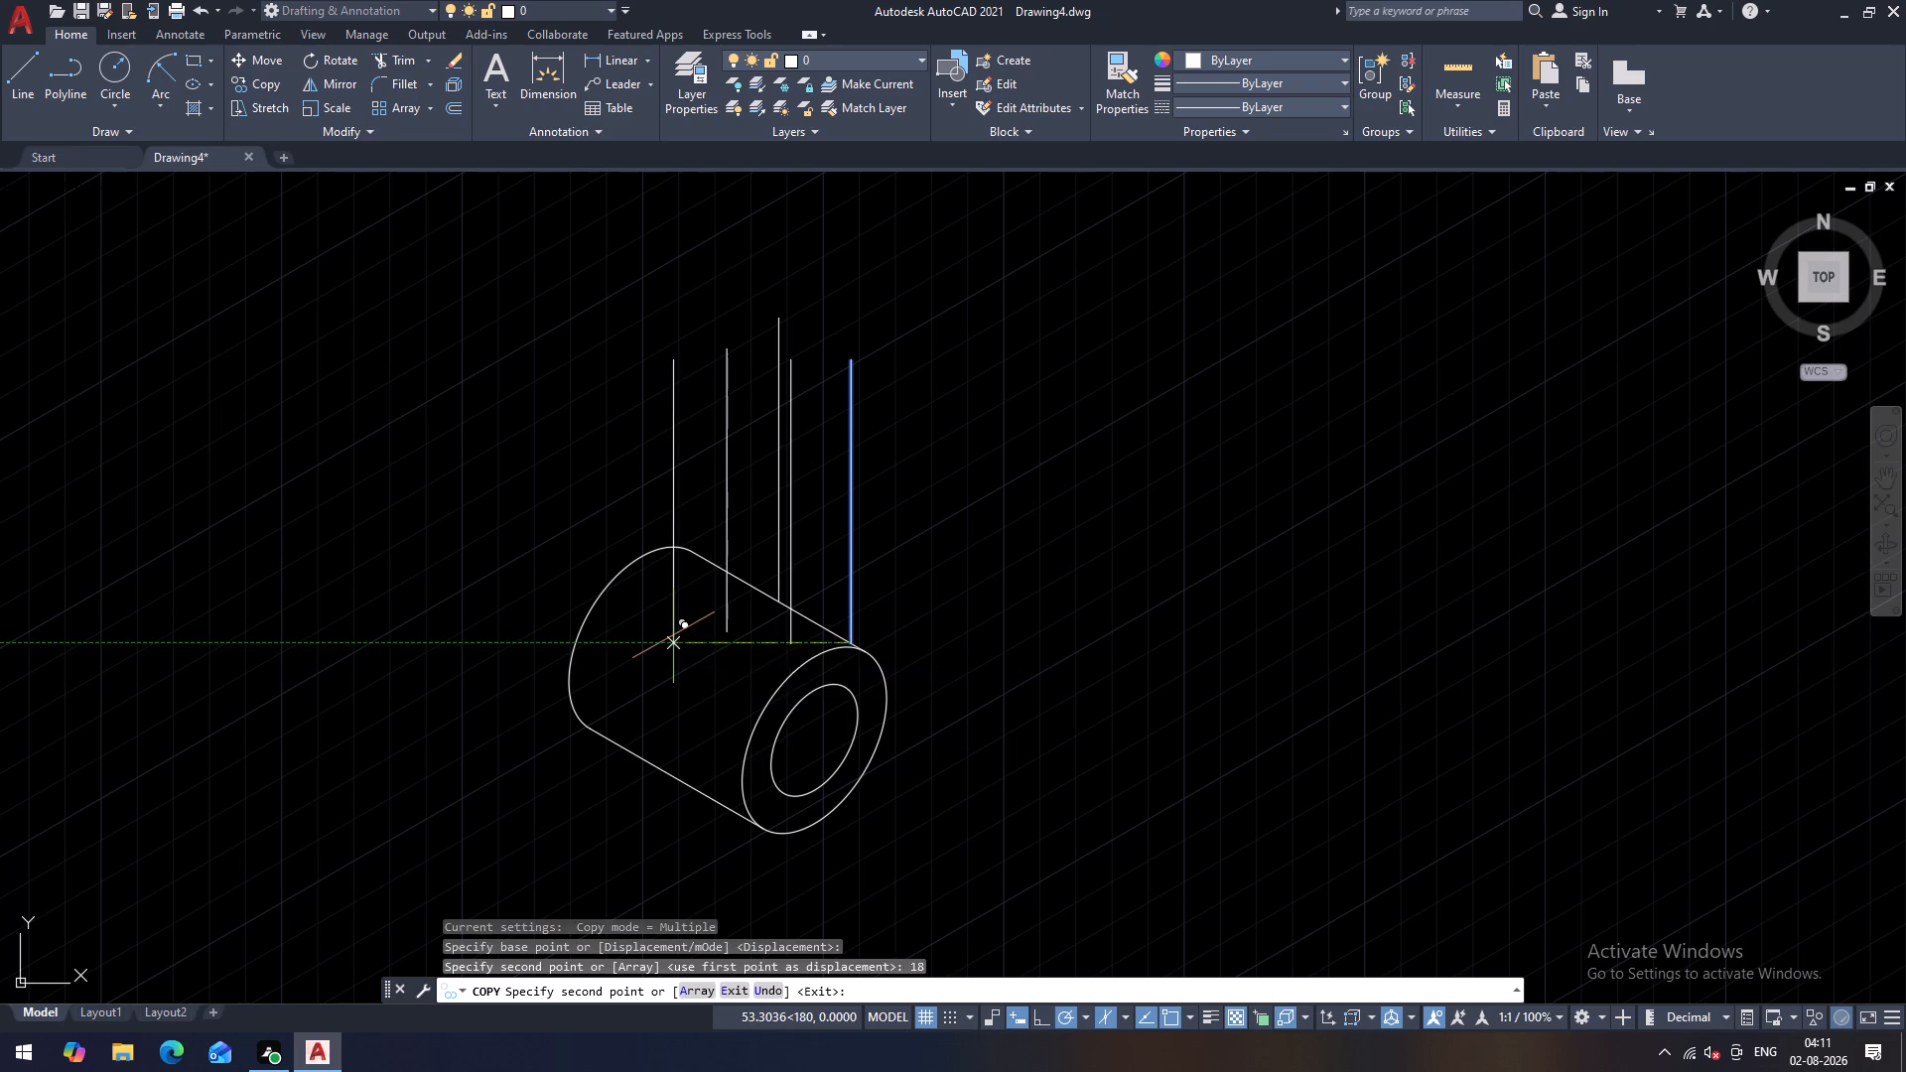
pyautogui.press('Escape')
# Copy the outer front isocircle from the front end of the top edge to the foot of the nearest vertical line.
pyautogui.scroll(1, 849, 639)
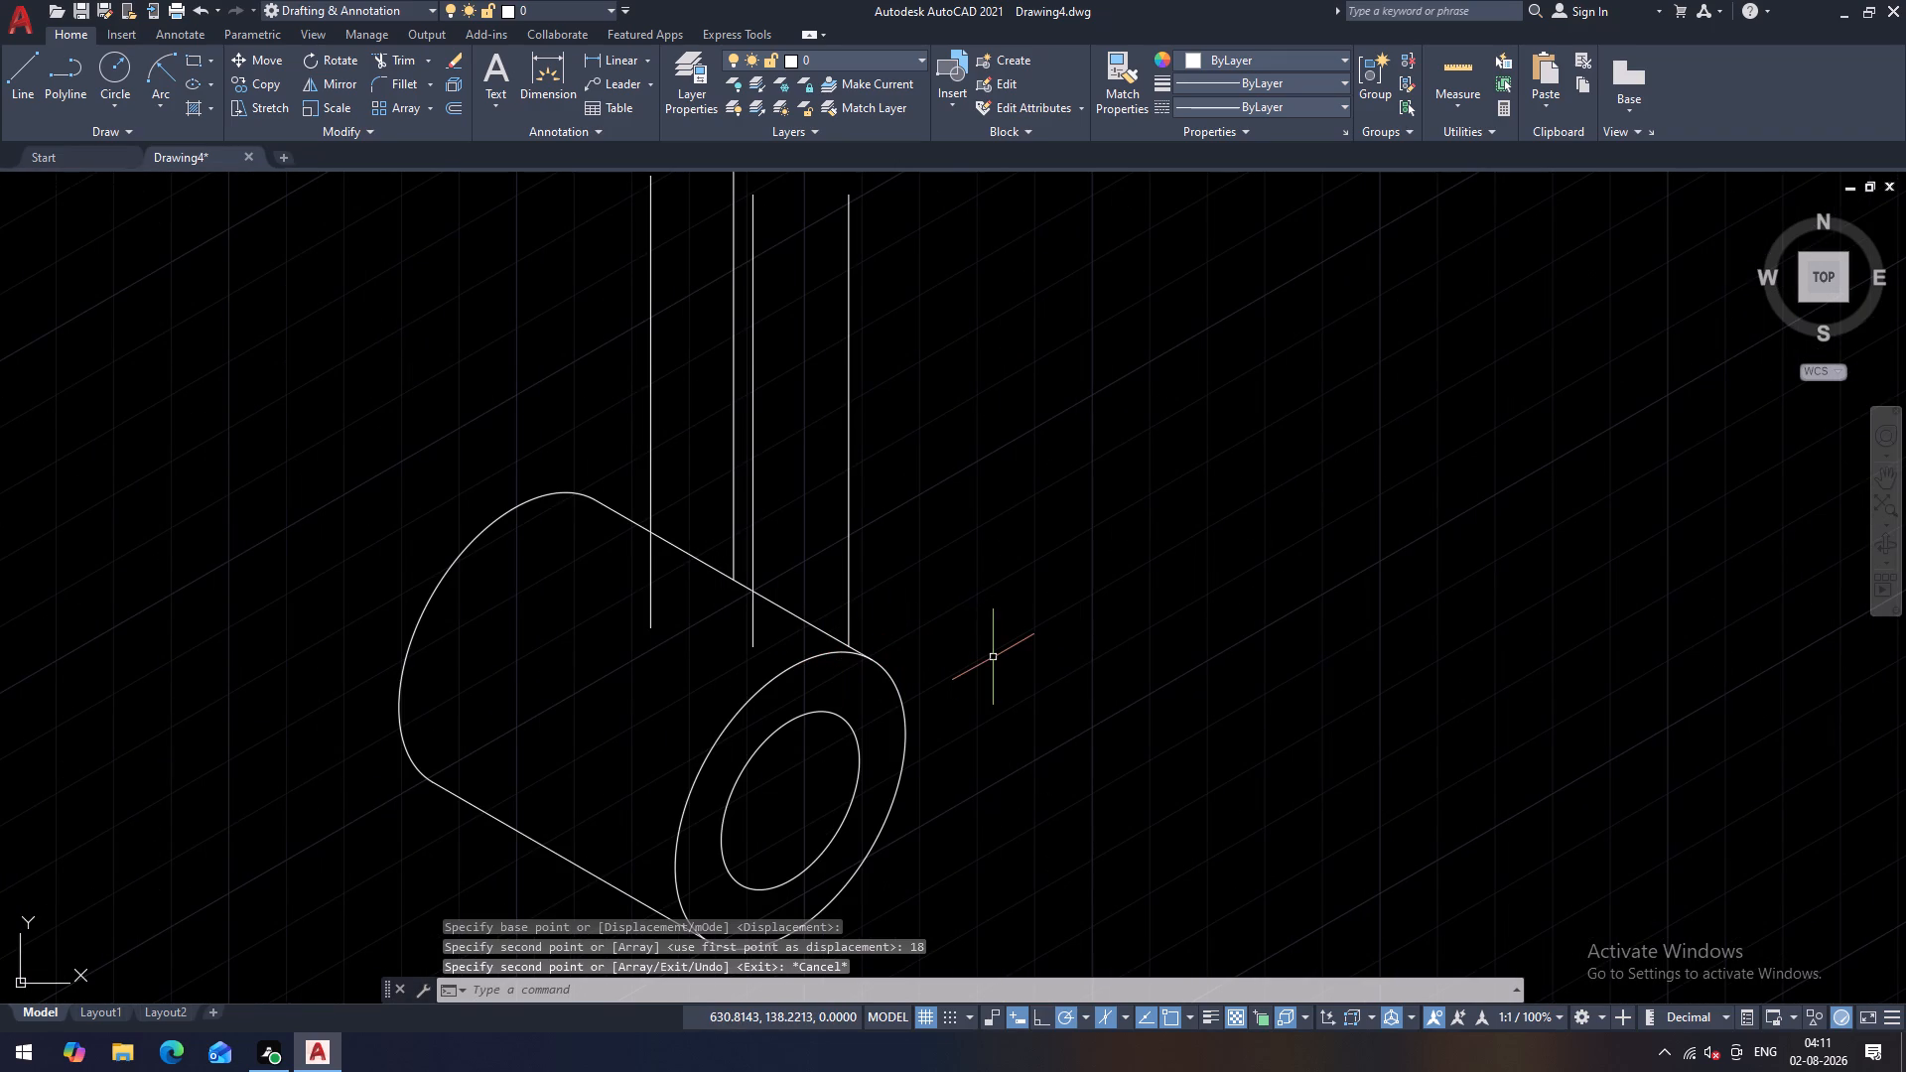
pyautogui.press('space')
pyautogui.click(902, 700)
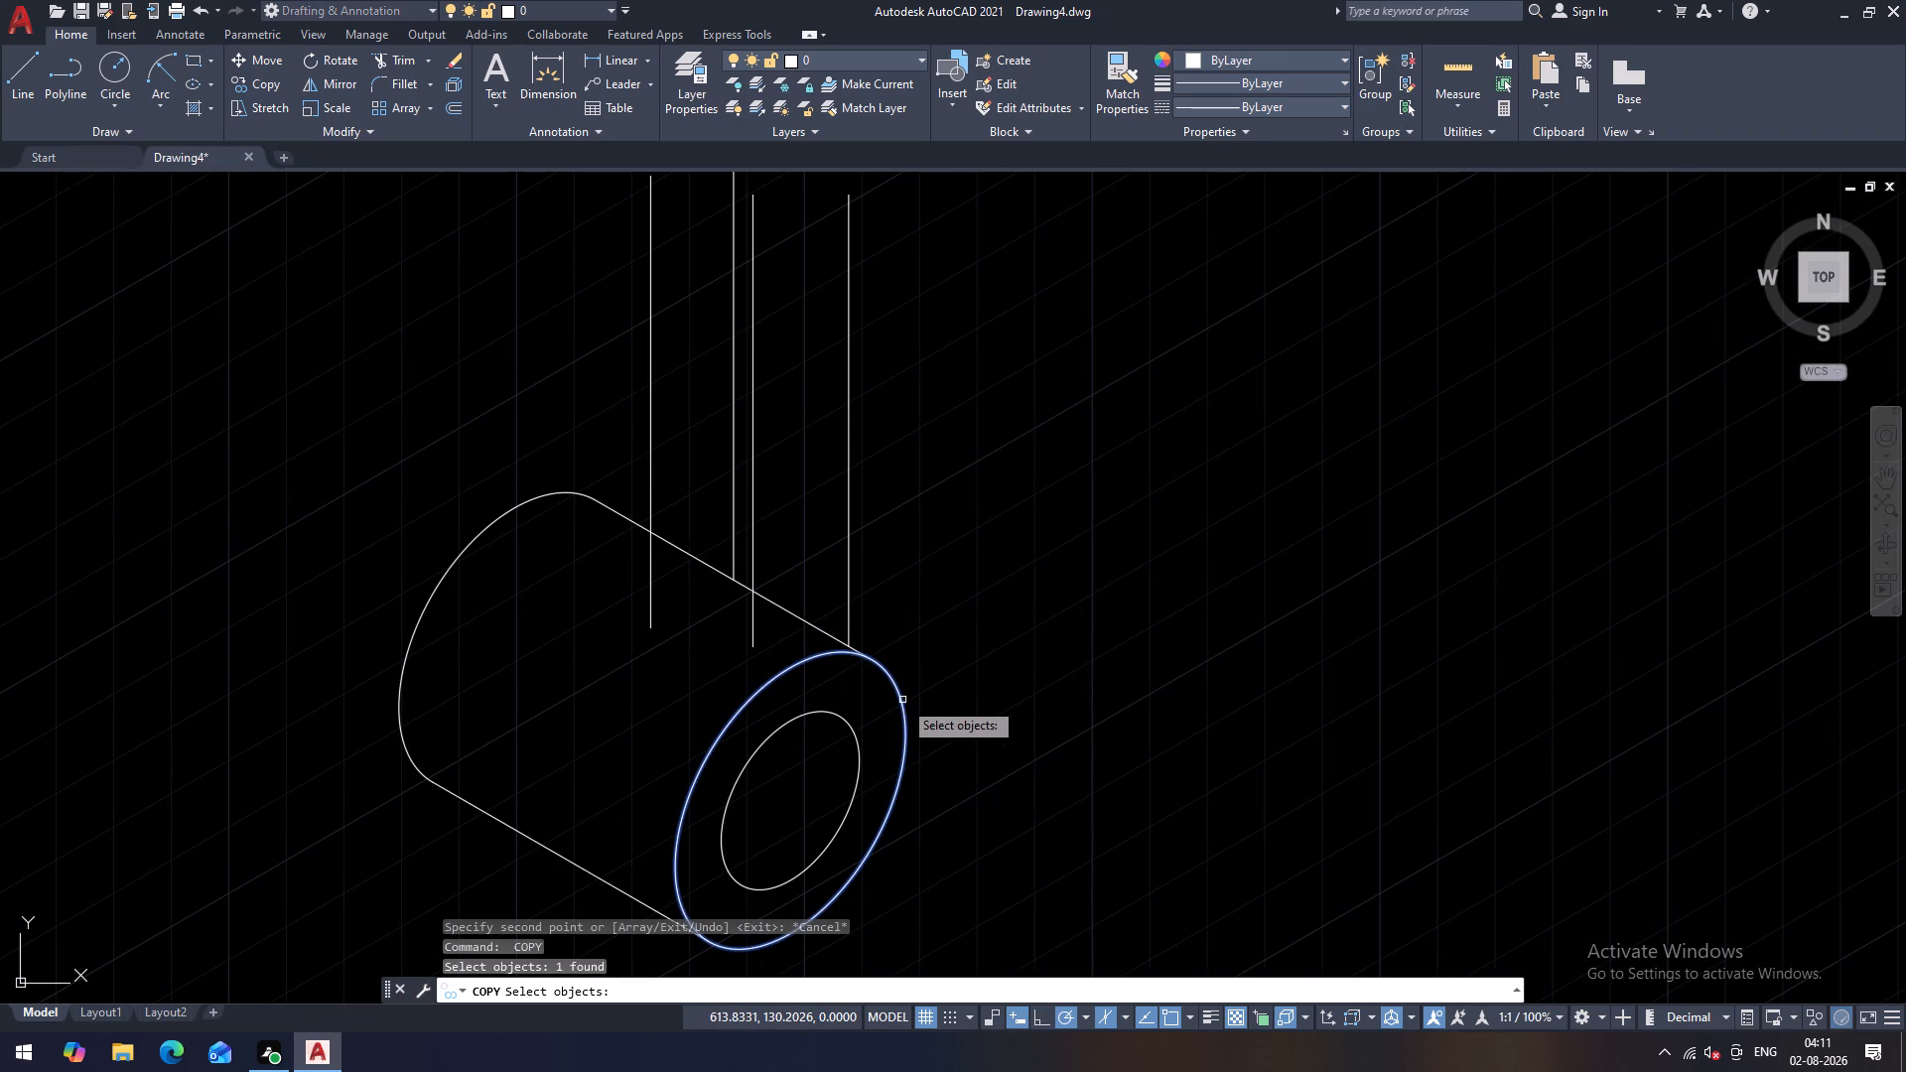
pyautogui.press('space')
pyautogui.click(870, 655)
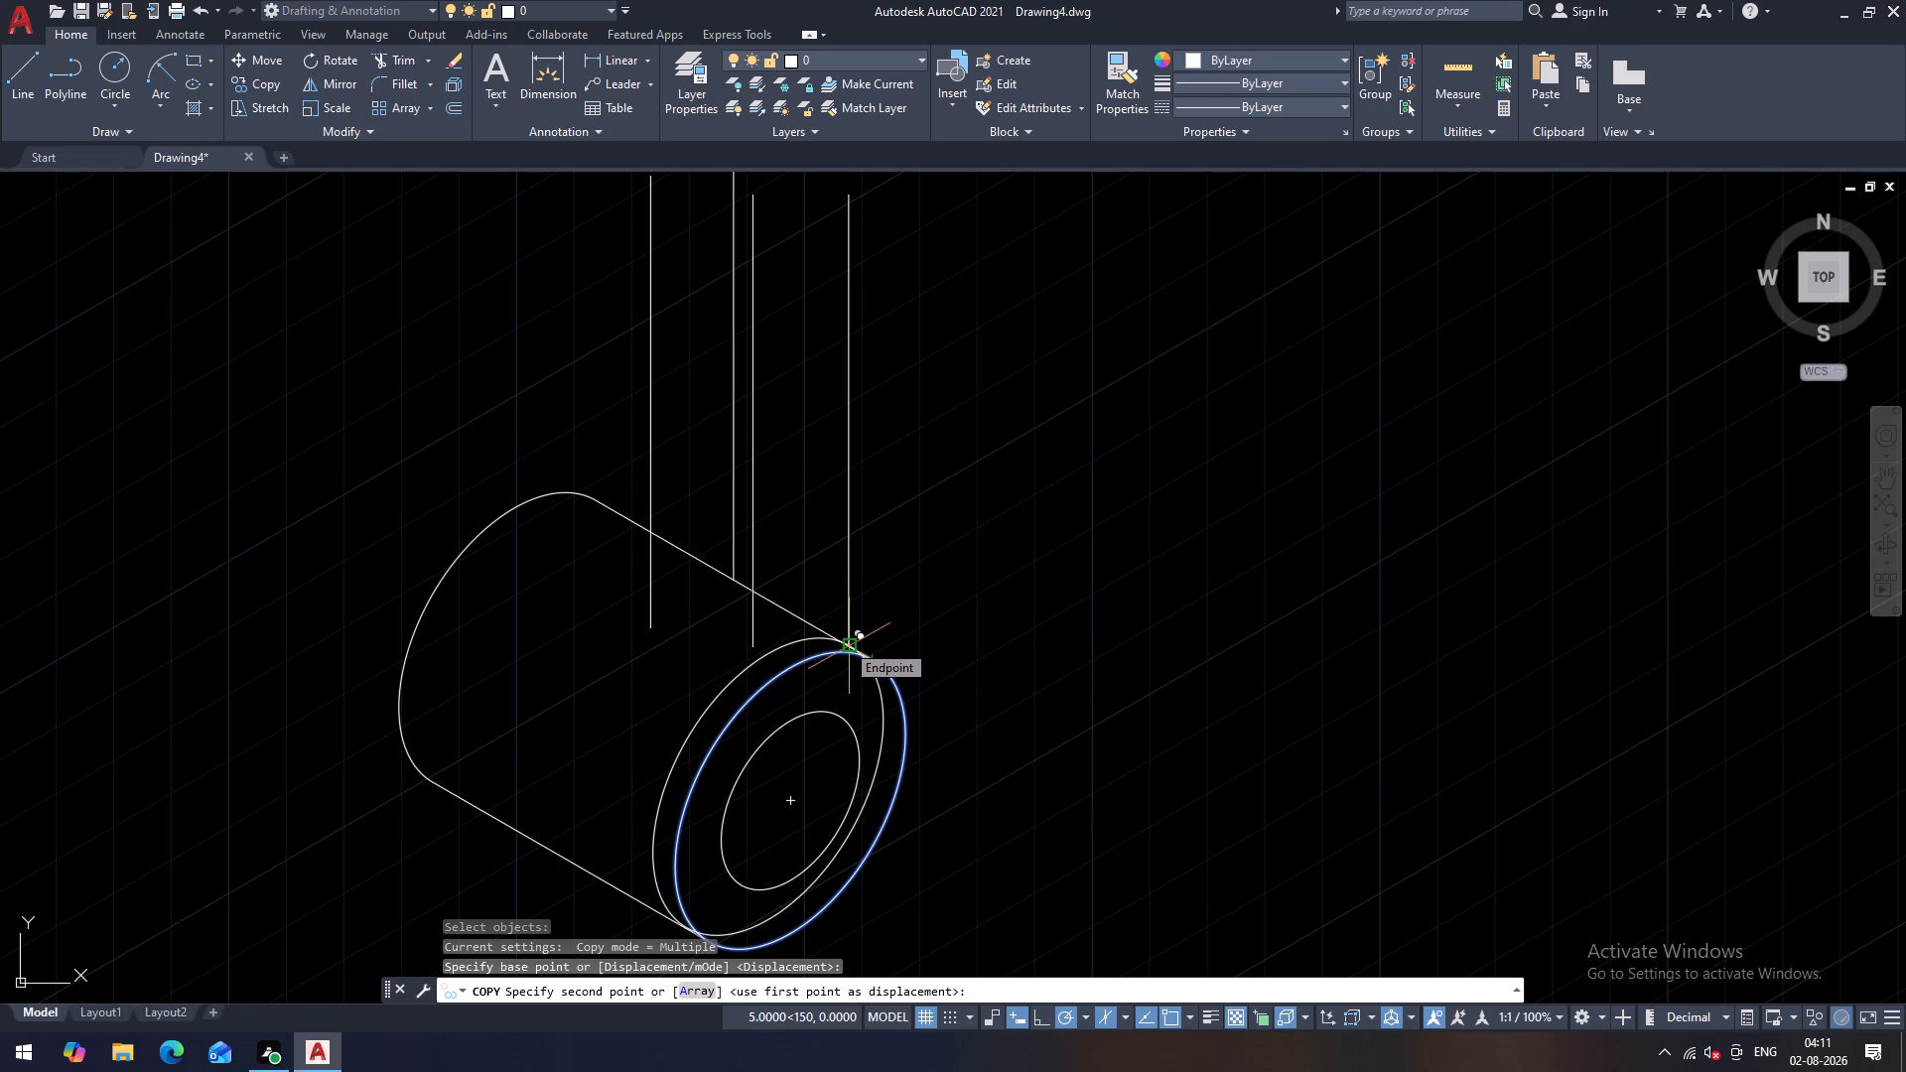
pyautogui.click(845, 642)
pyautogui.press('Escape')
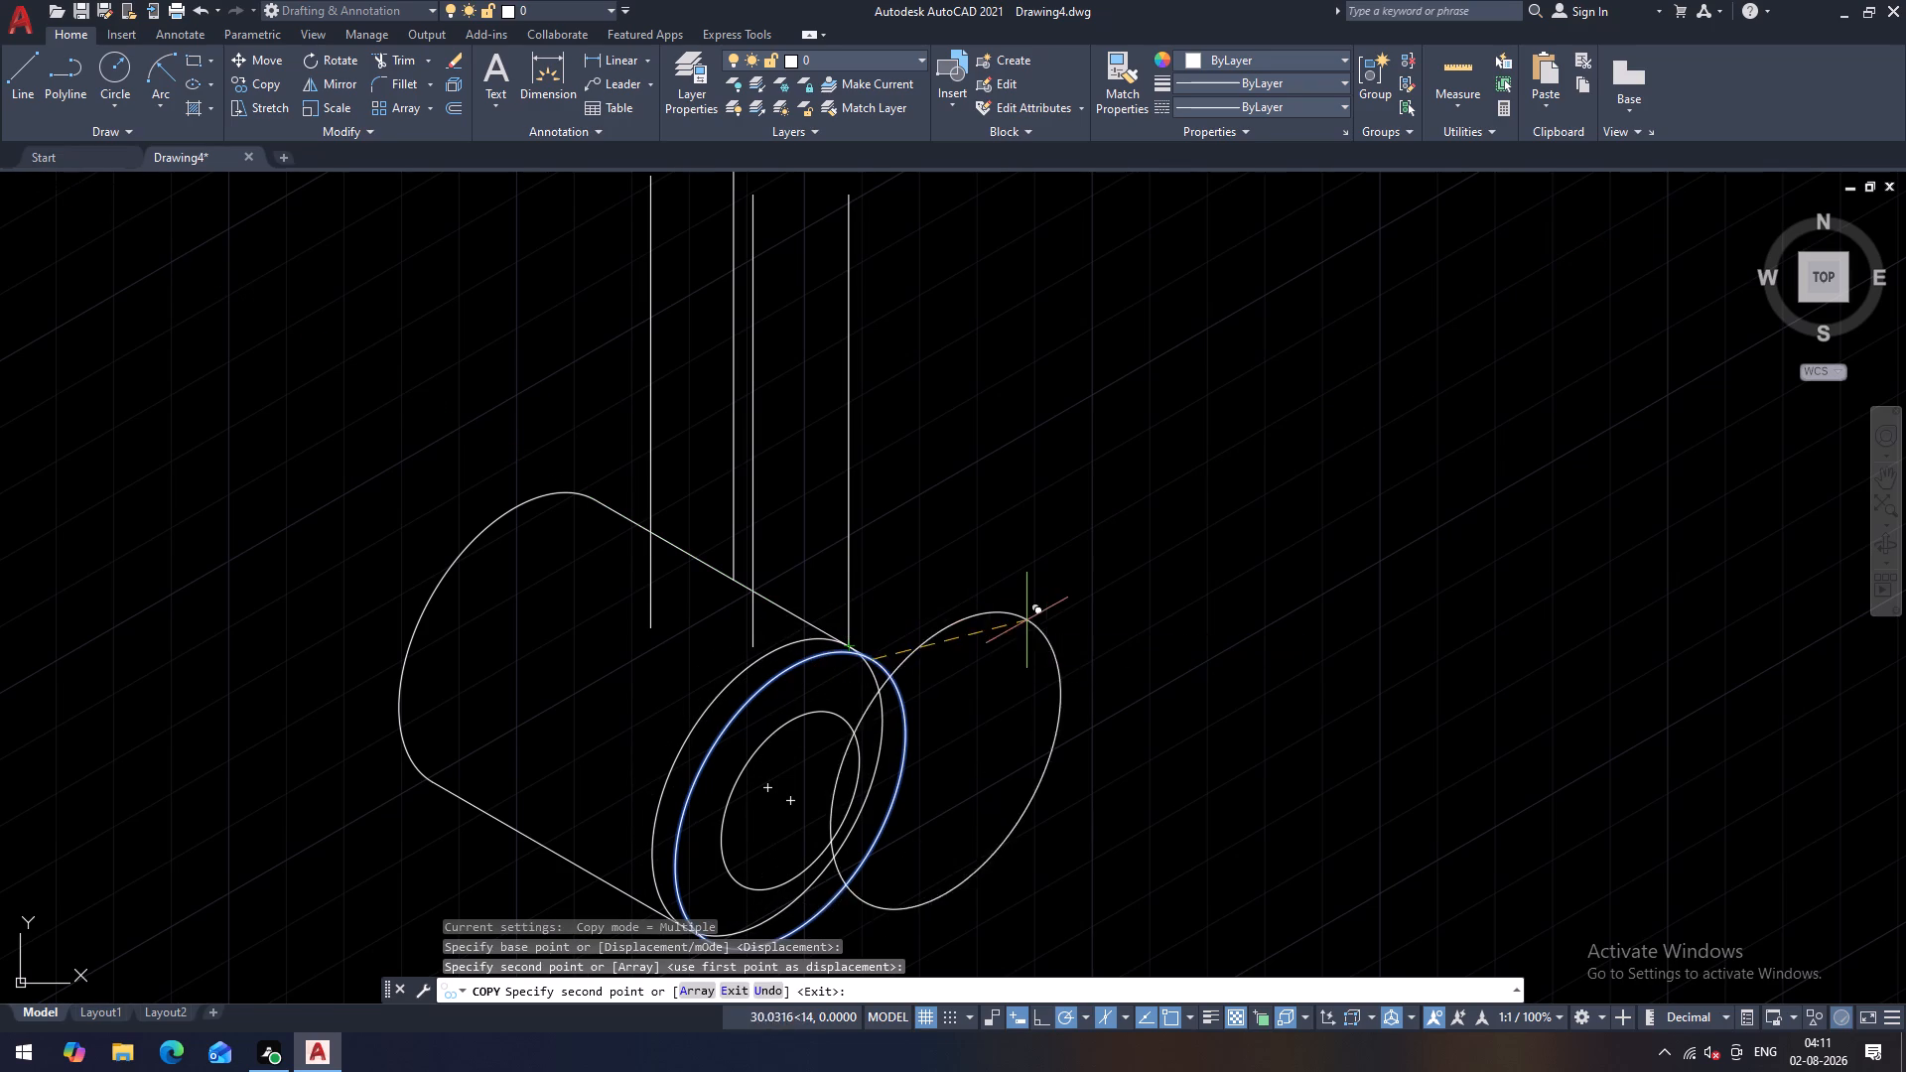
# Extend the vertical line made by the 180° copy down to the copied outer isocircle.
pyautogui.moveTo(967, 661); pyautogui.dragTo(974, 590, button='middle')
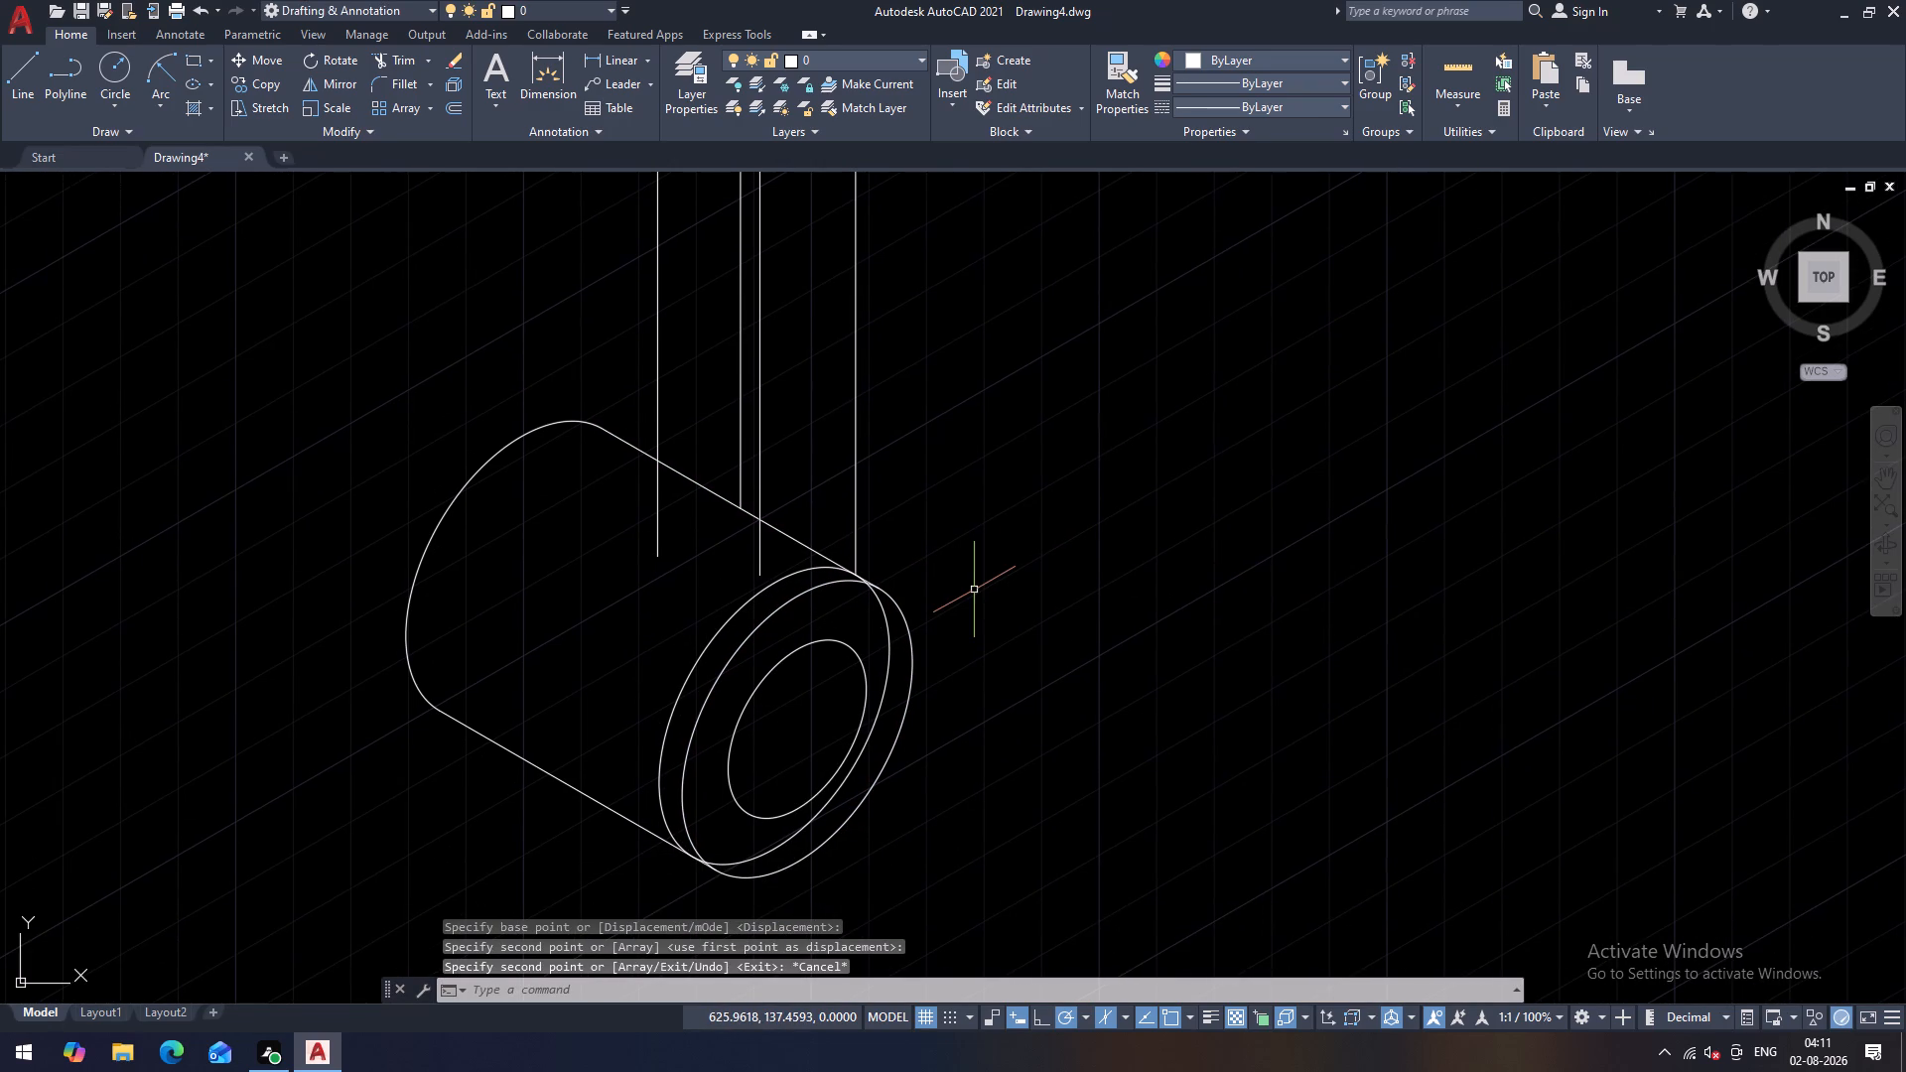
pyautogui.moveTo(974, 590); pyautogui.dragTo(969, 606, button='middle')
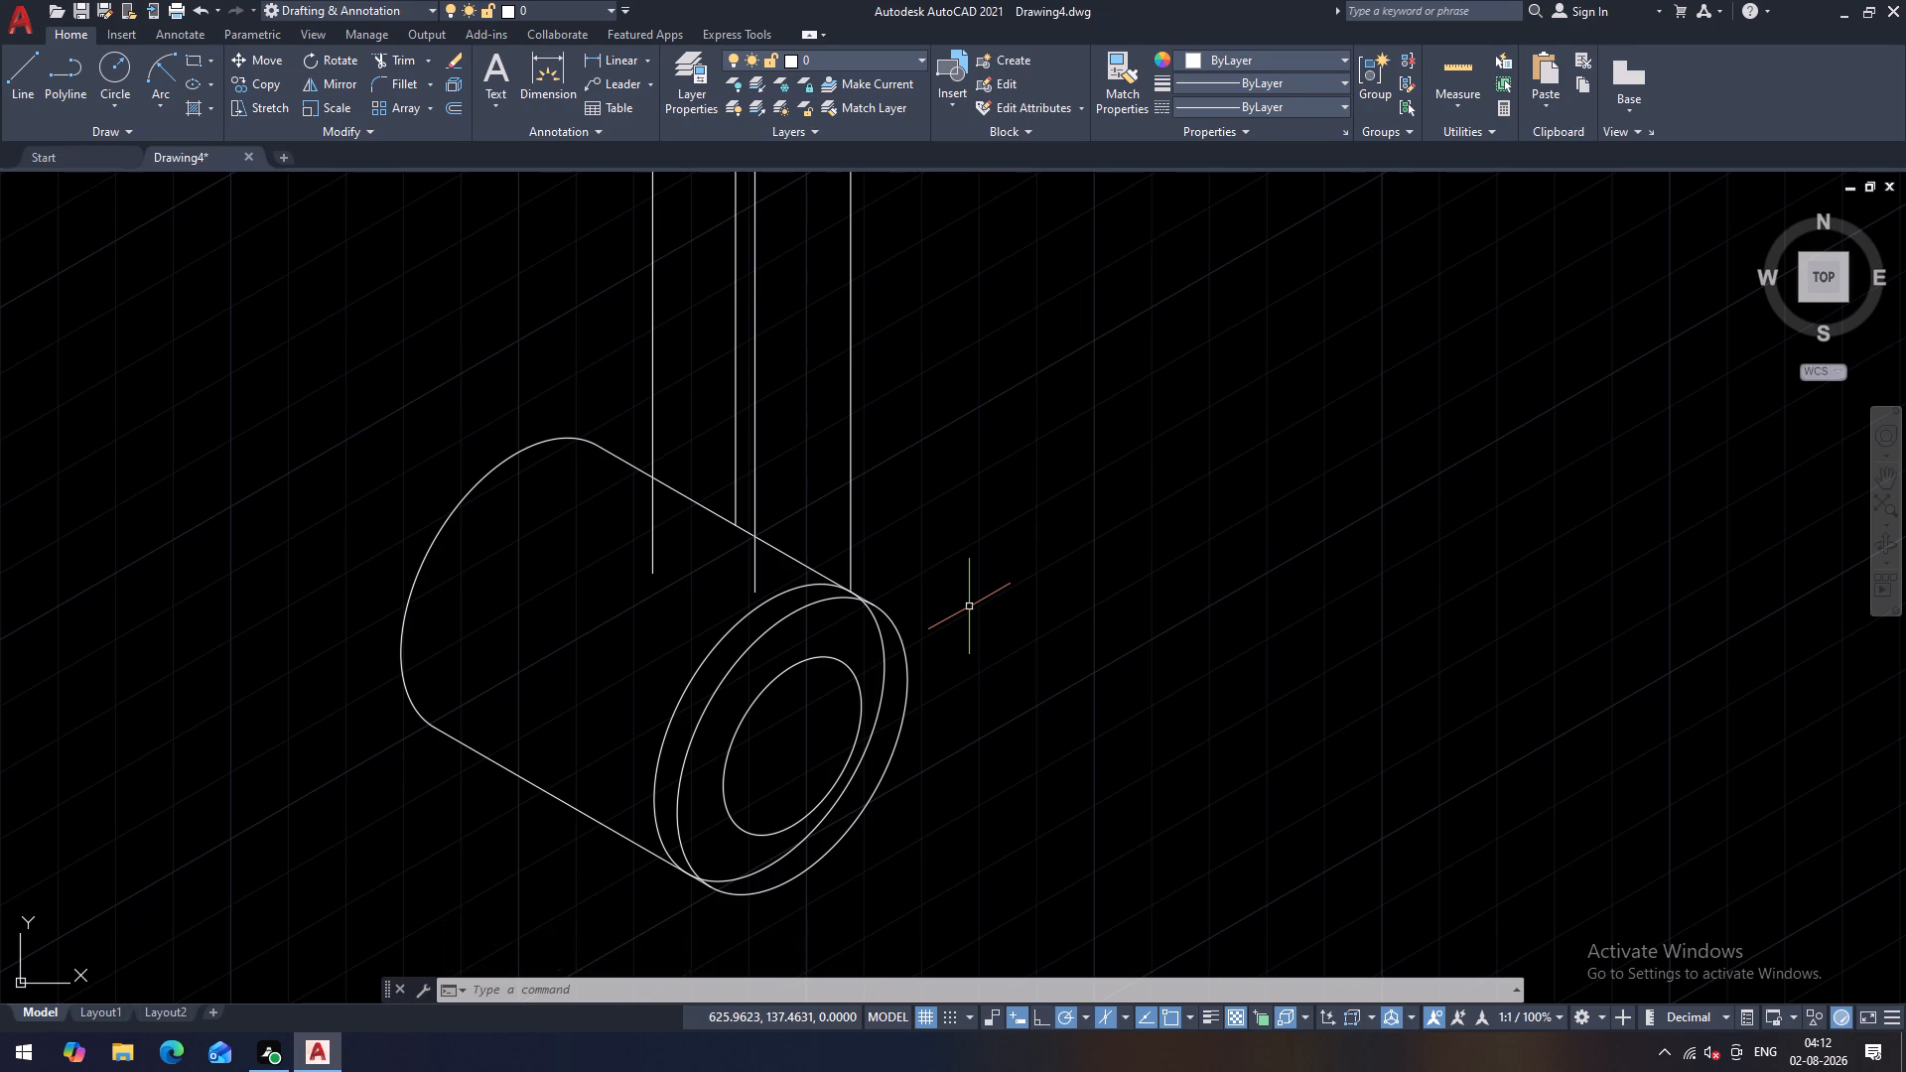
pyautogui.scroll(-1, 754, 686)
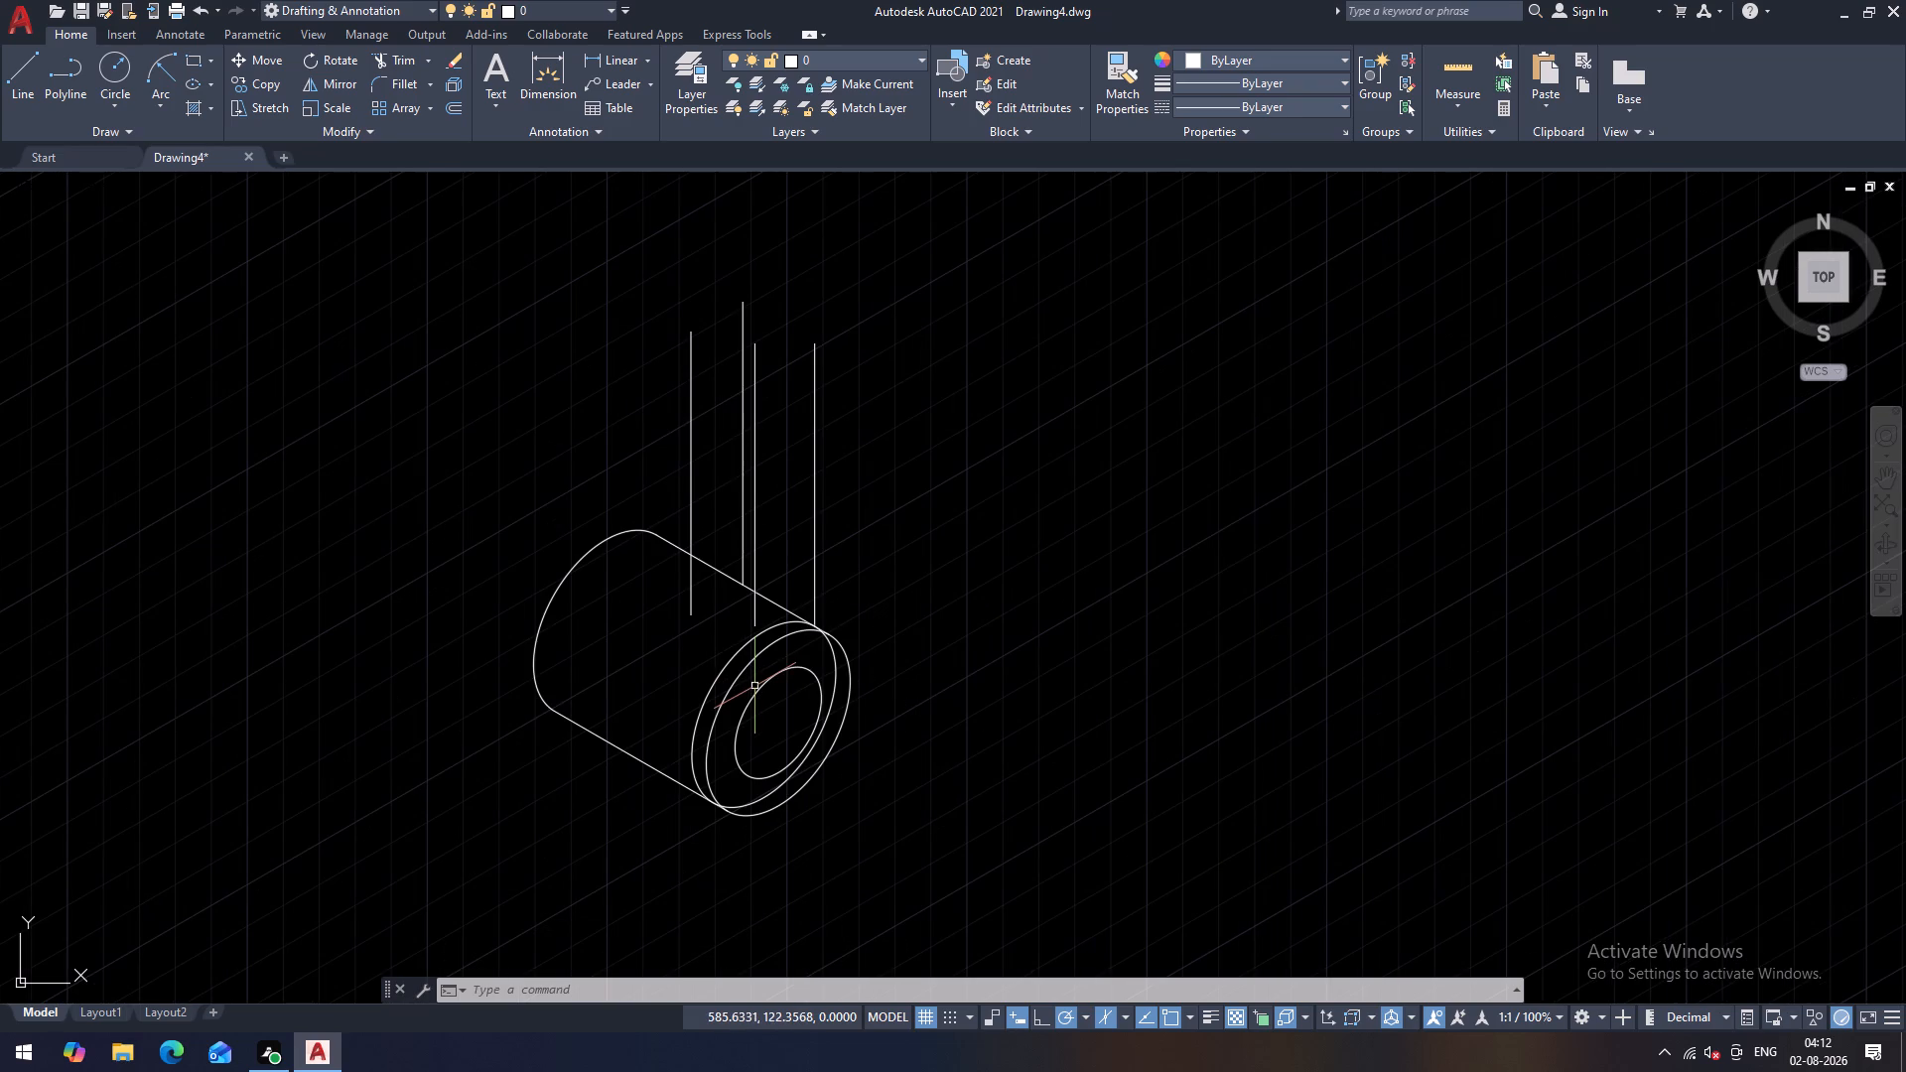
pyautogui.scroll(1, 727, 644)
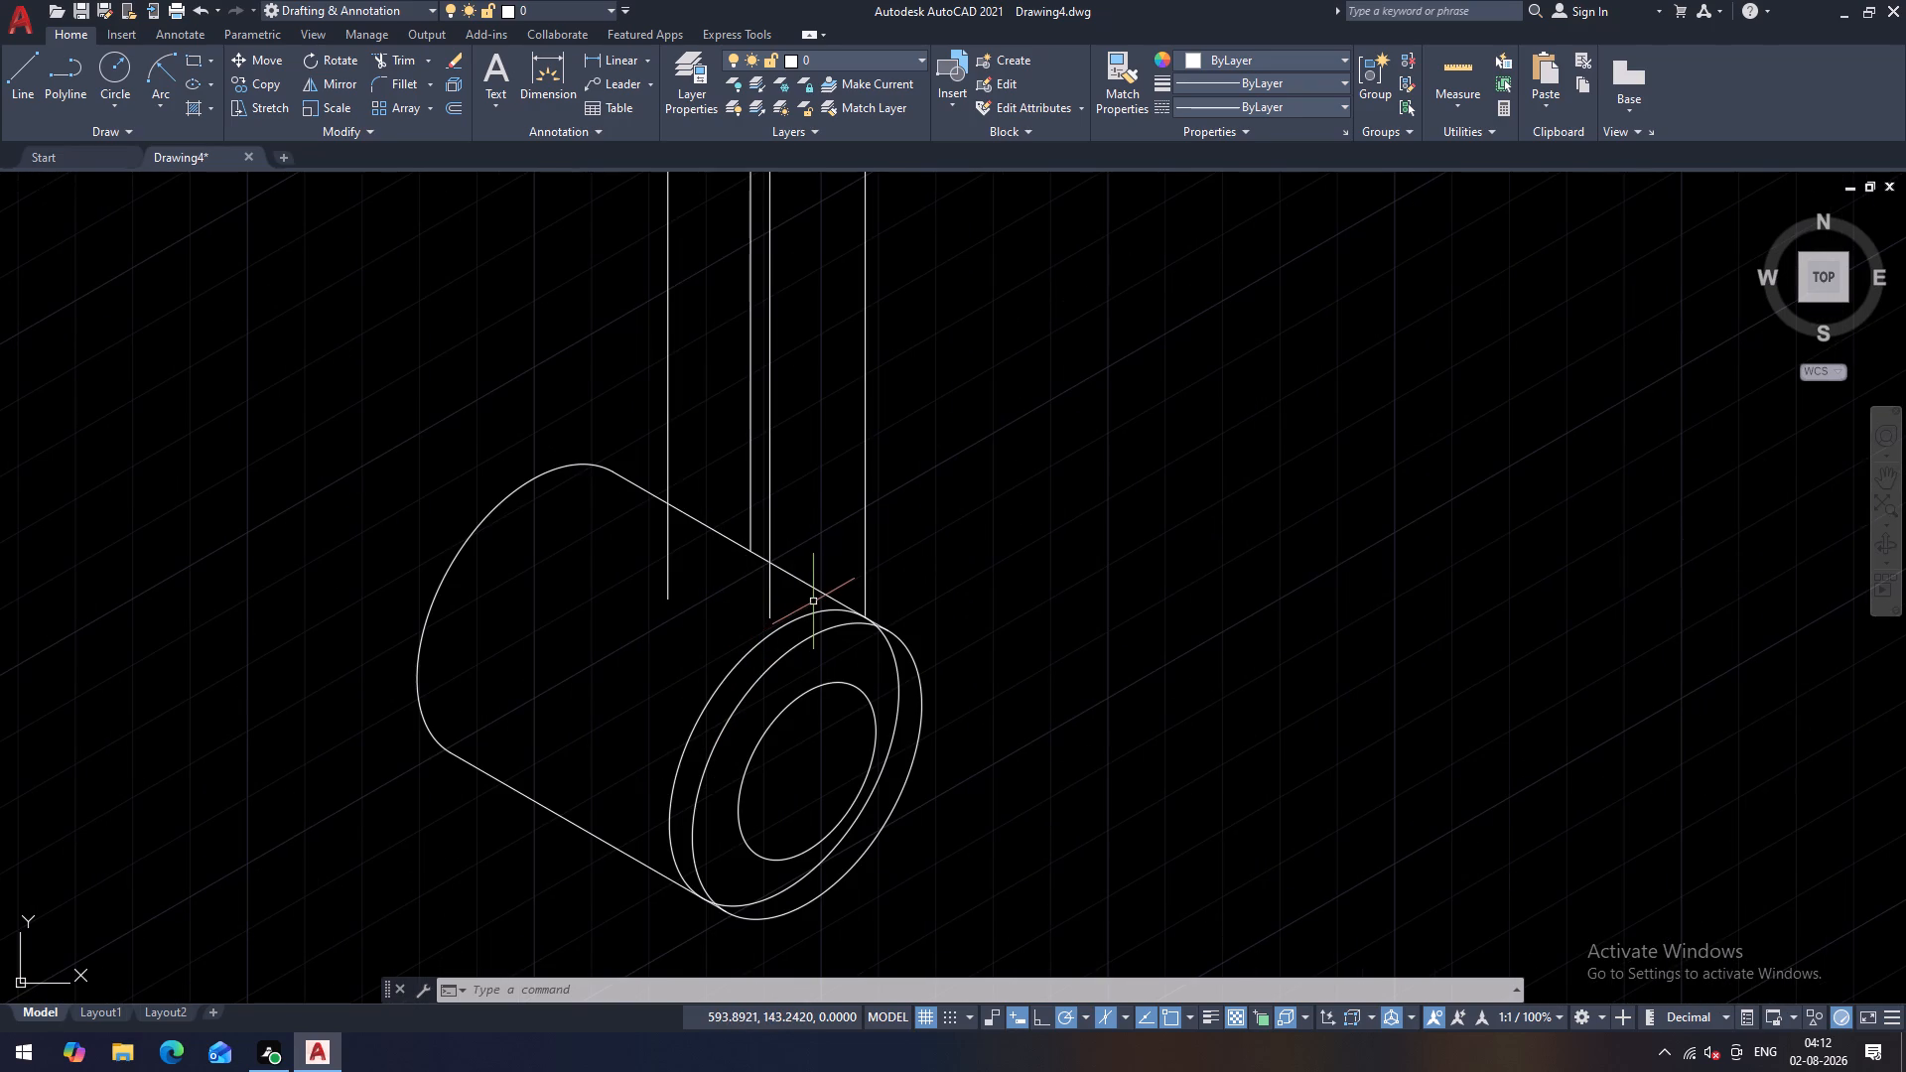
pyautogui.write('ex')
pyautogui.press('space')
pyautogui.click(769, 587)
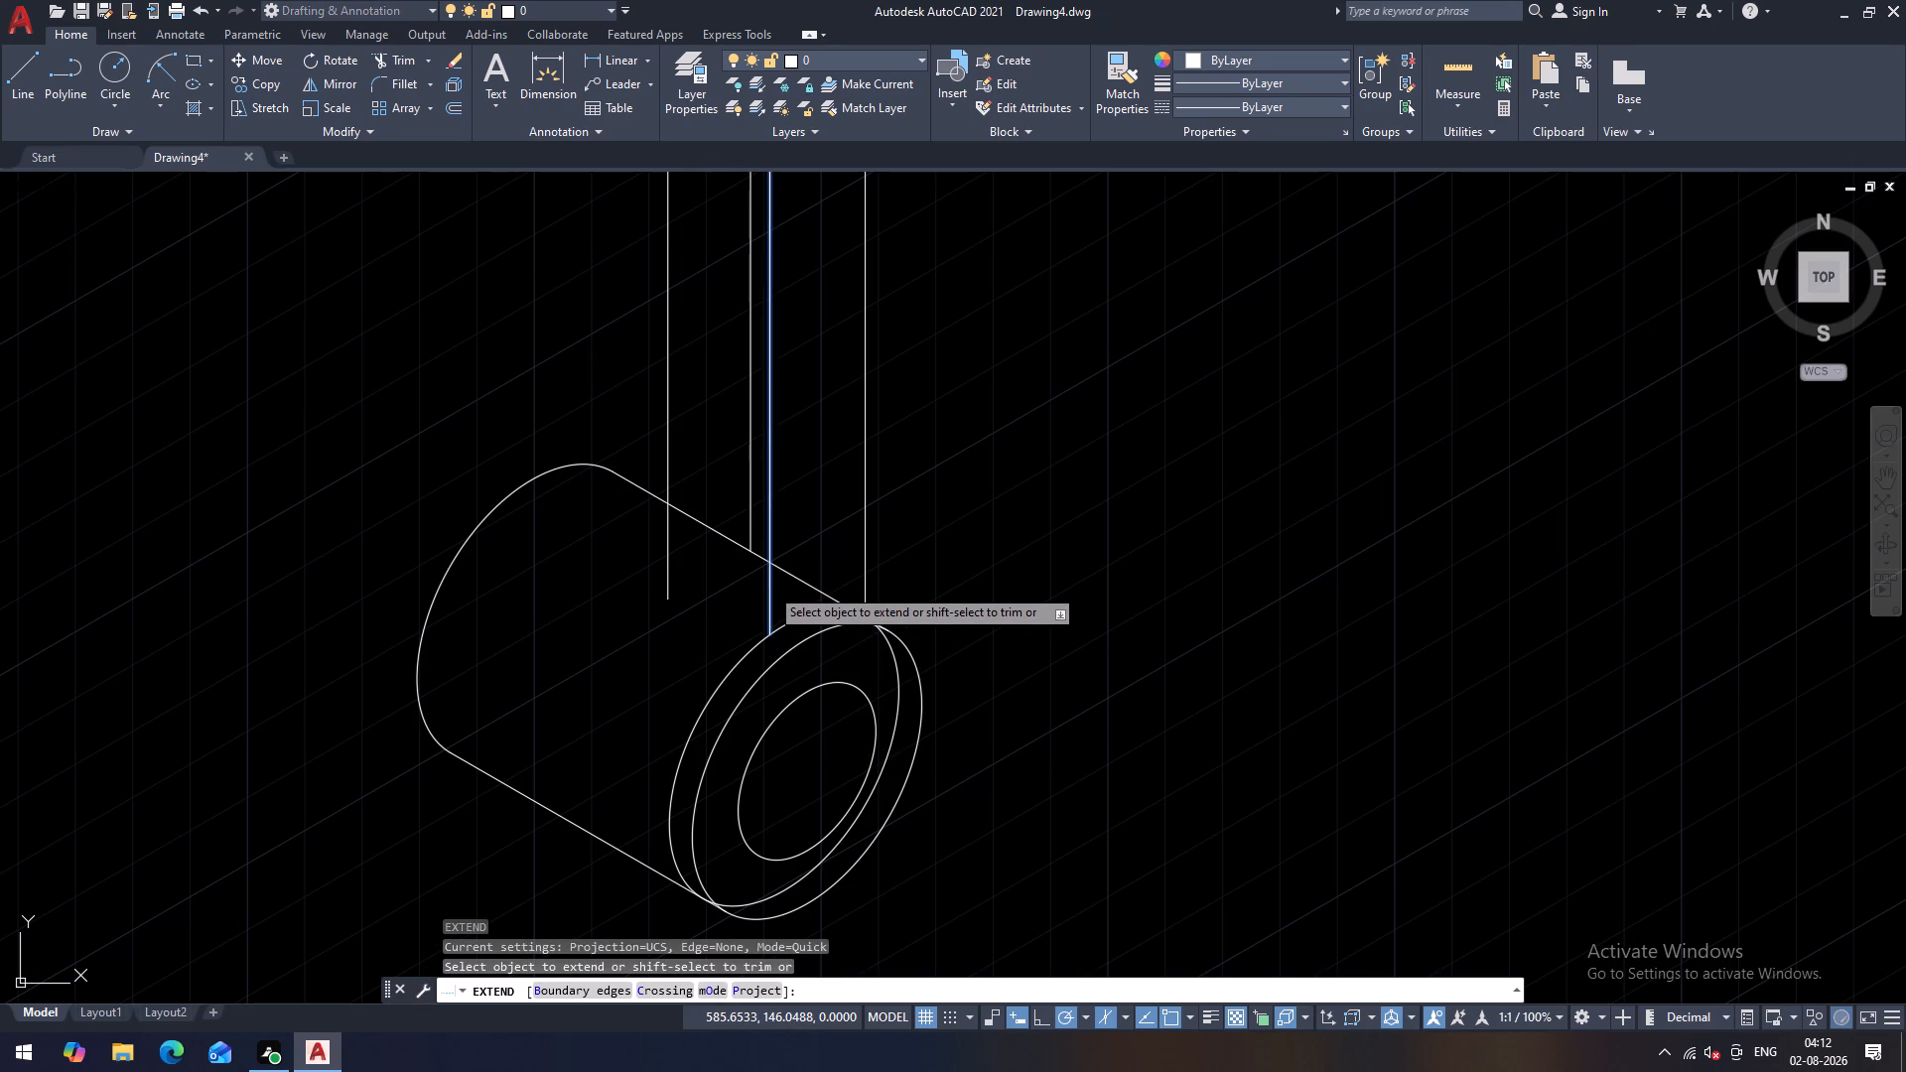
pyautogui.press('Escape')
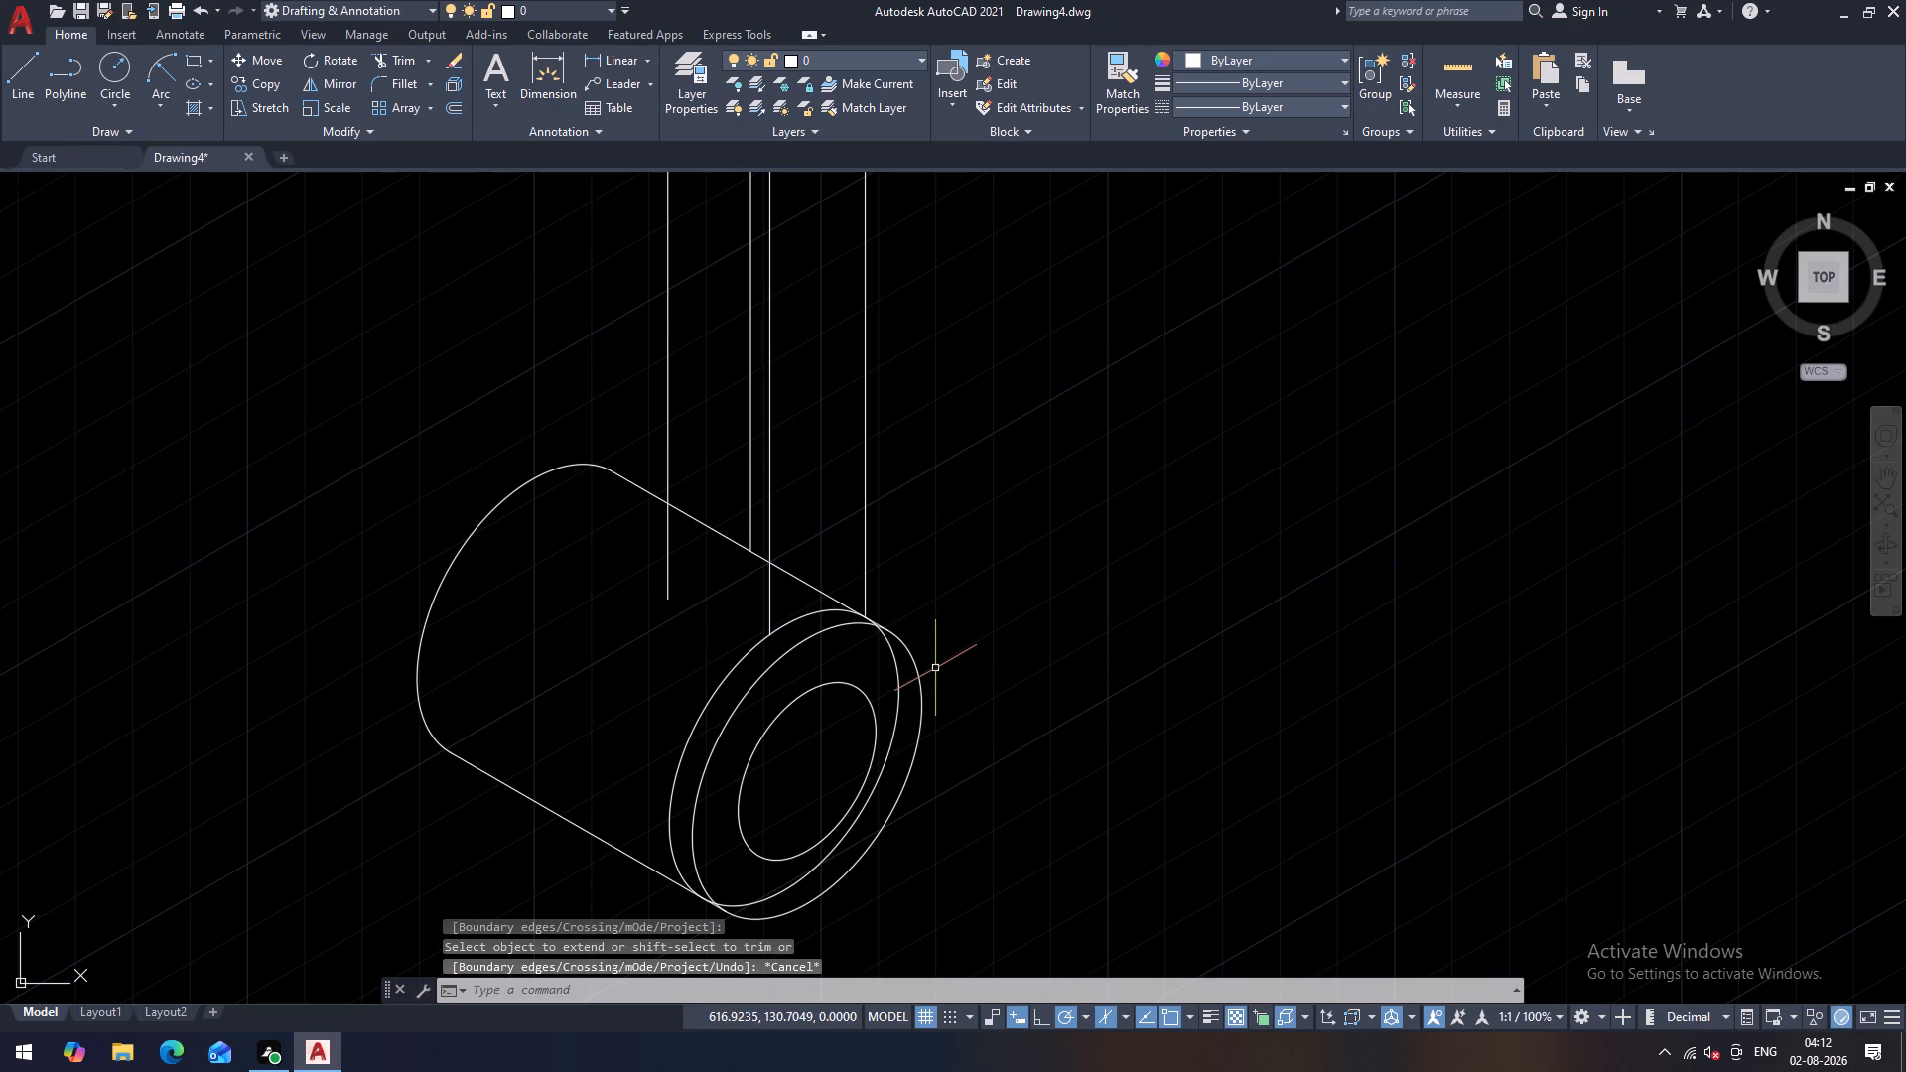
# Trim the copied outer isocircle, leaving only the short arc between the feet of the two front vertical lines.
pyautogui.write('tr')
pyautogui.press('space')
pyautogui.press('space')
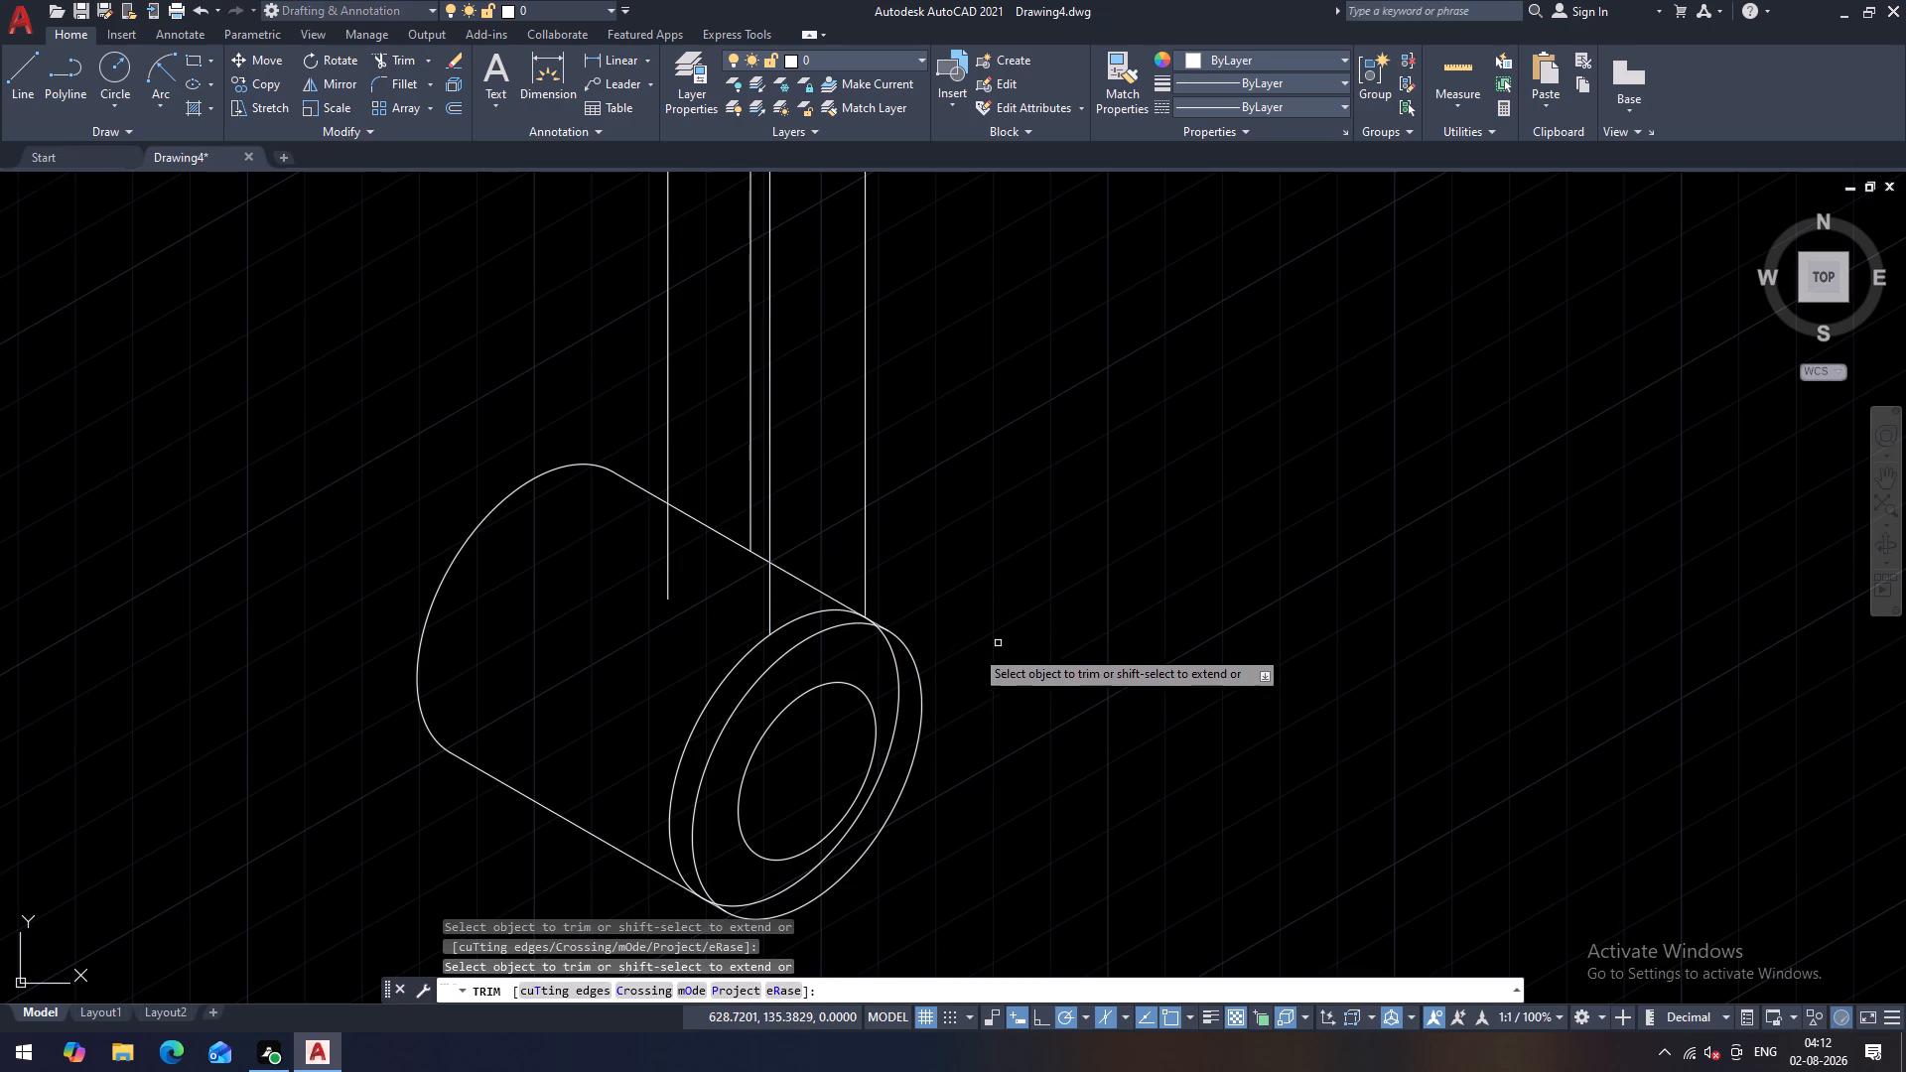
pyautogui.scroll(1, 884, 625)
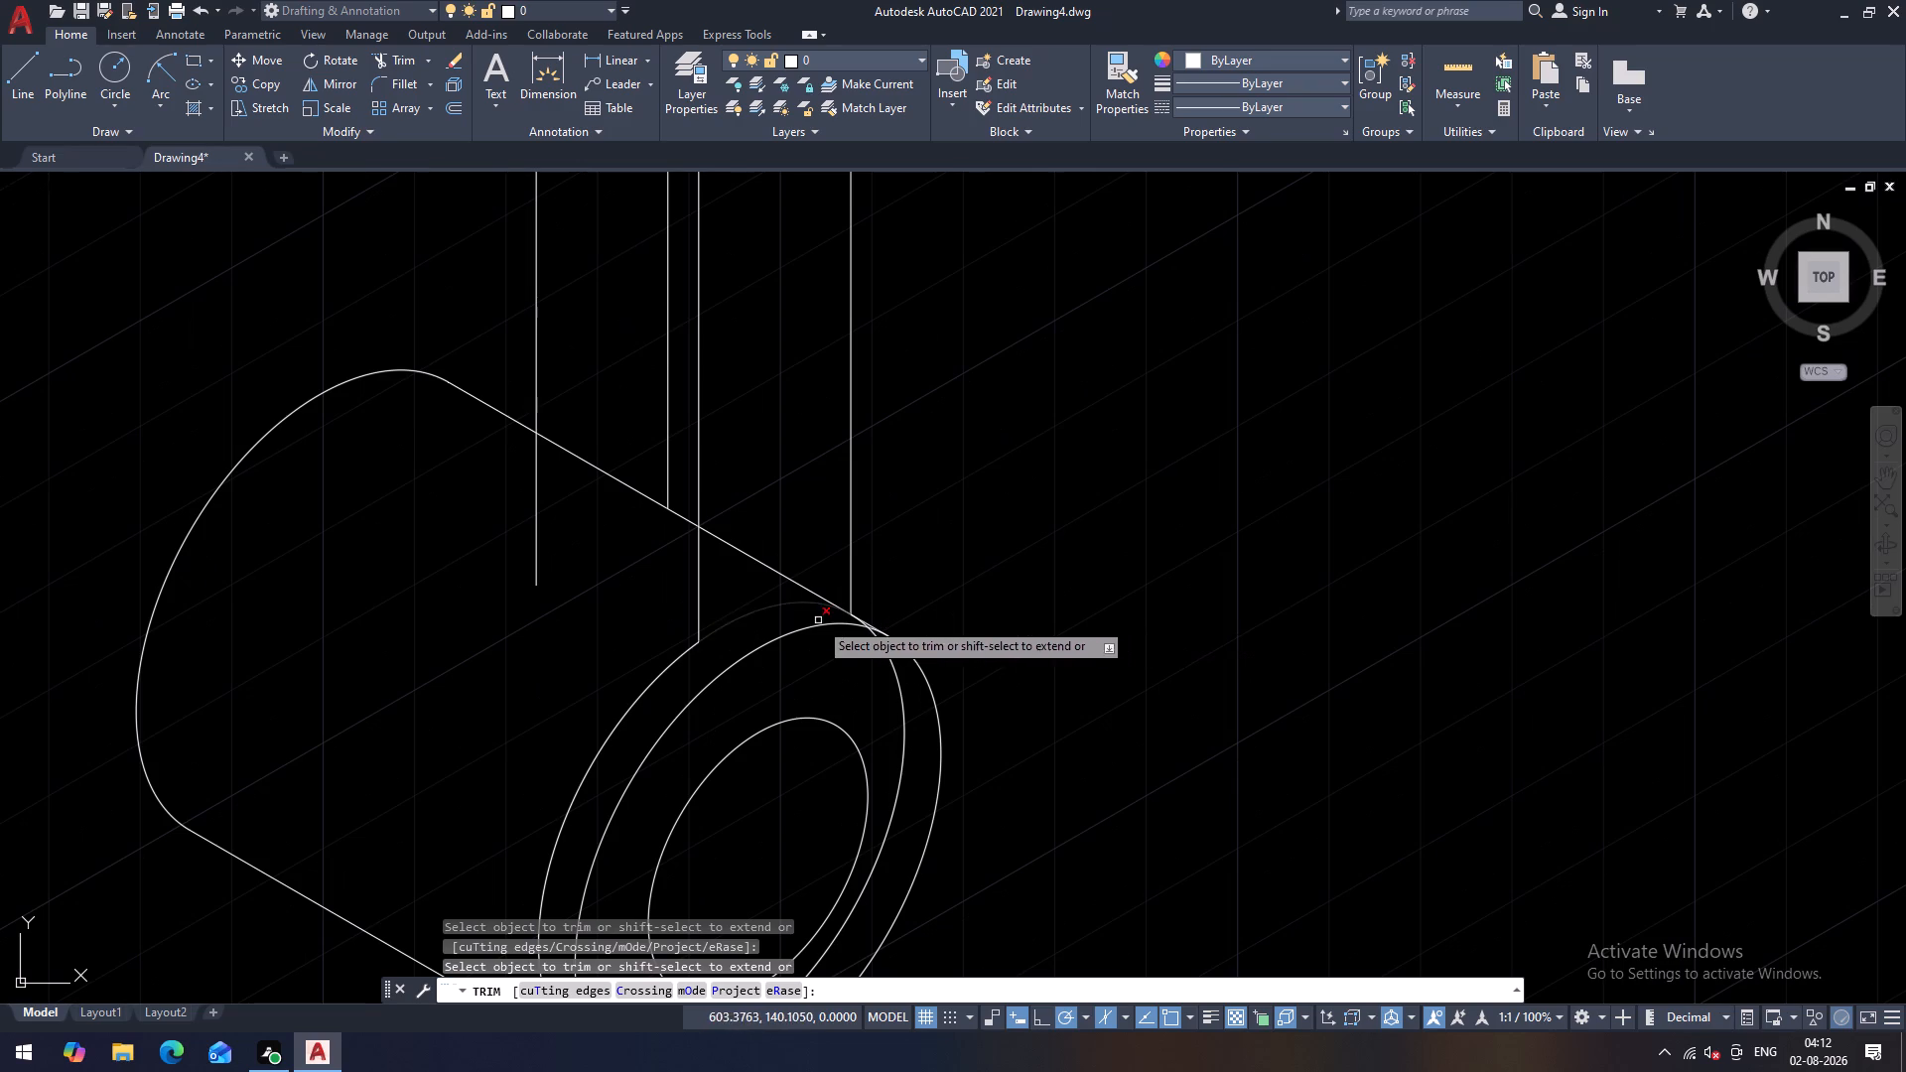
pyautogui.click(678, 663)
pyautogui.scroll(-1, 730, 629)
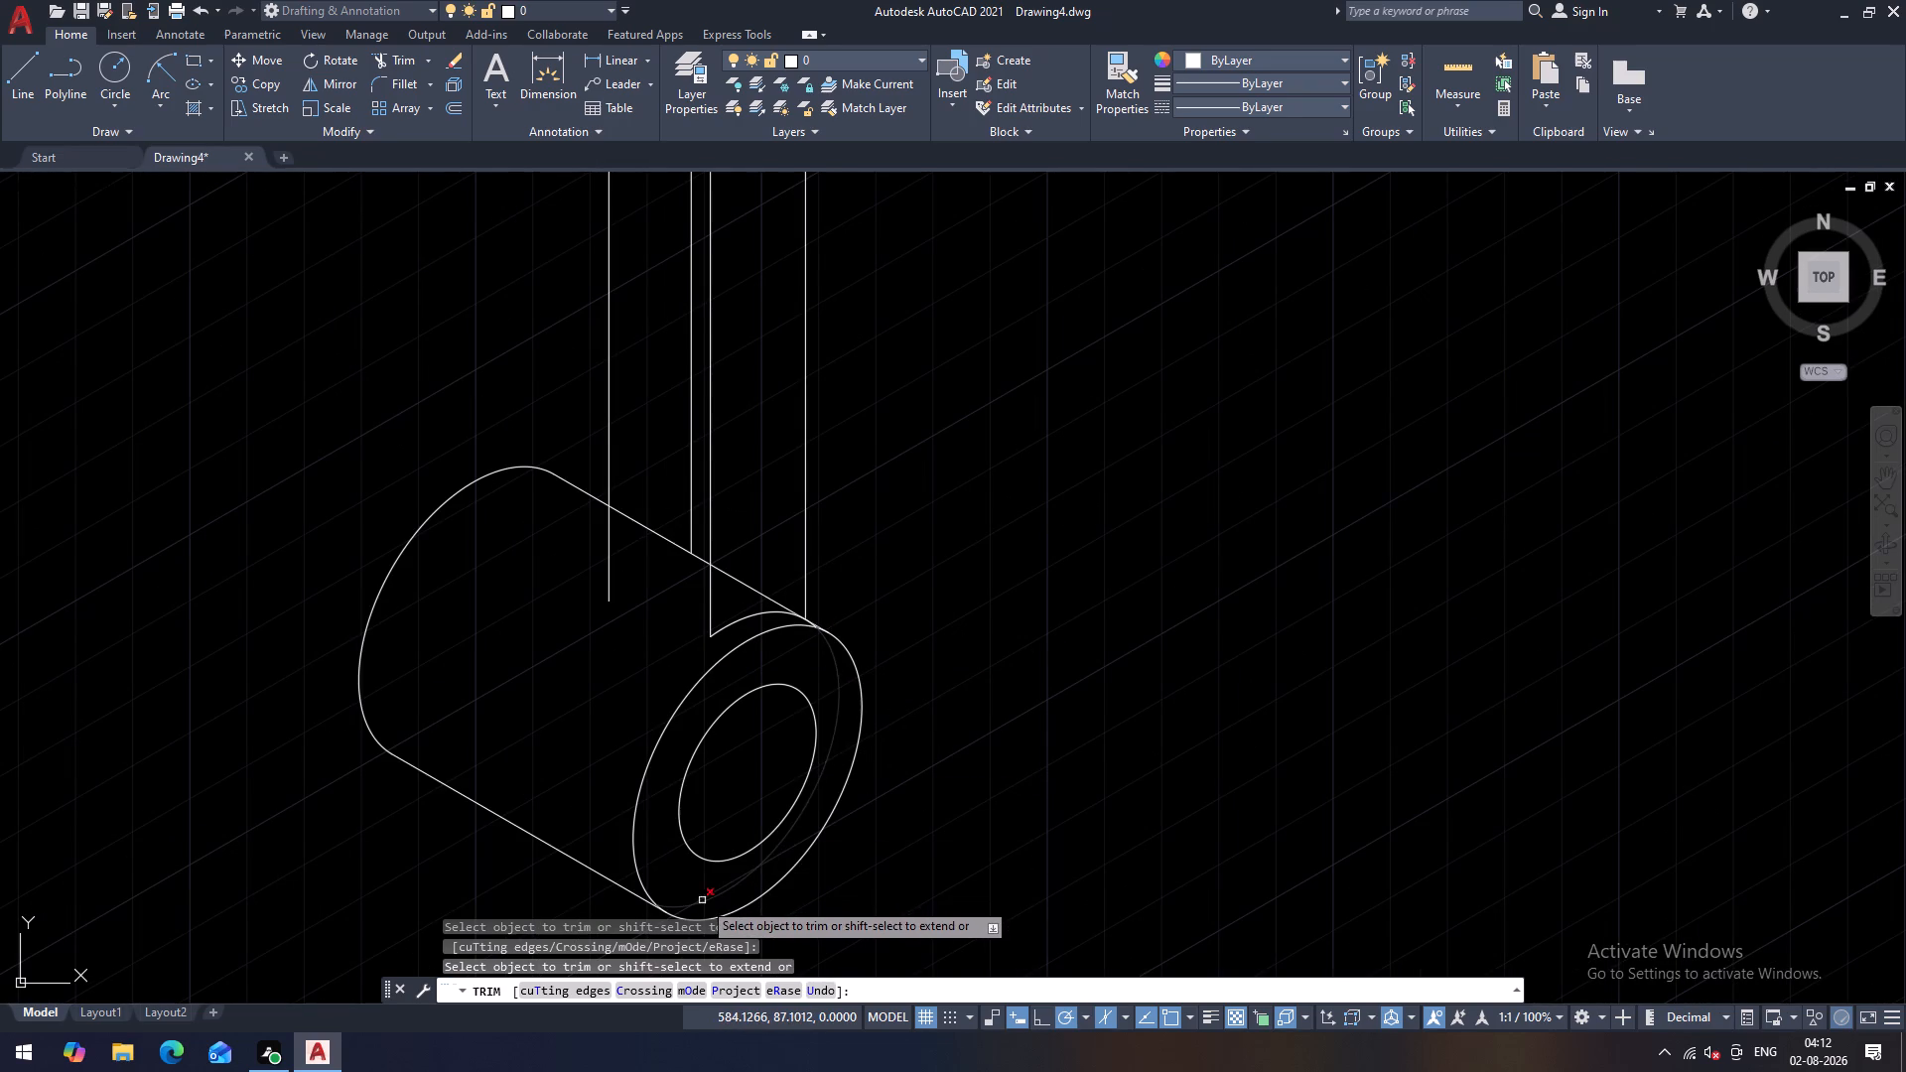
pyautogui.click(702, 900)
pyautogui.scroll(1, 785, 659)
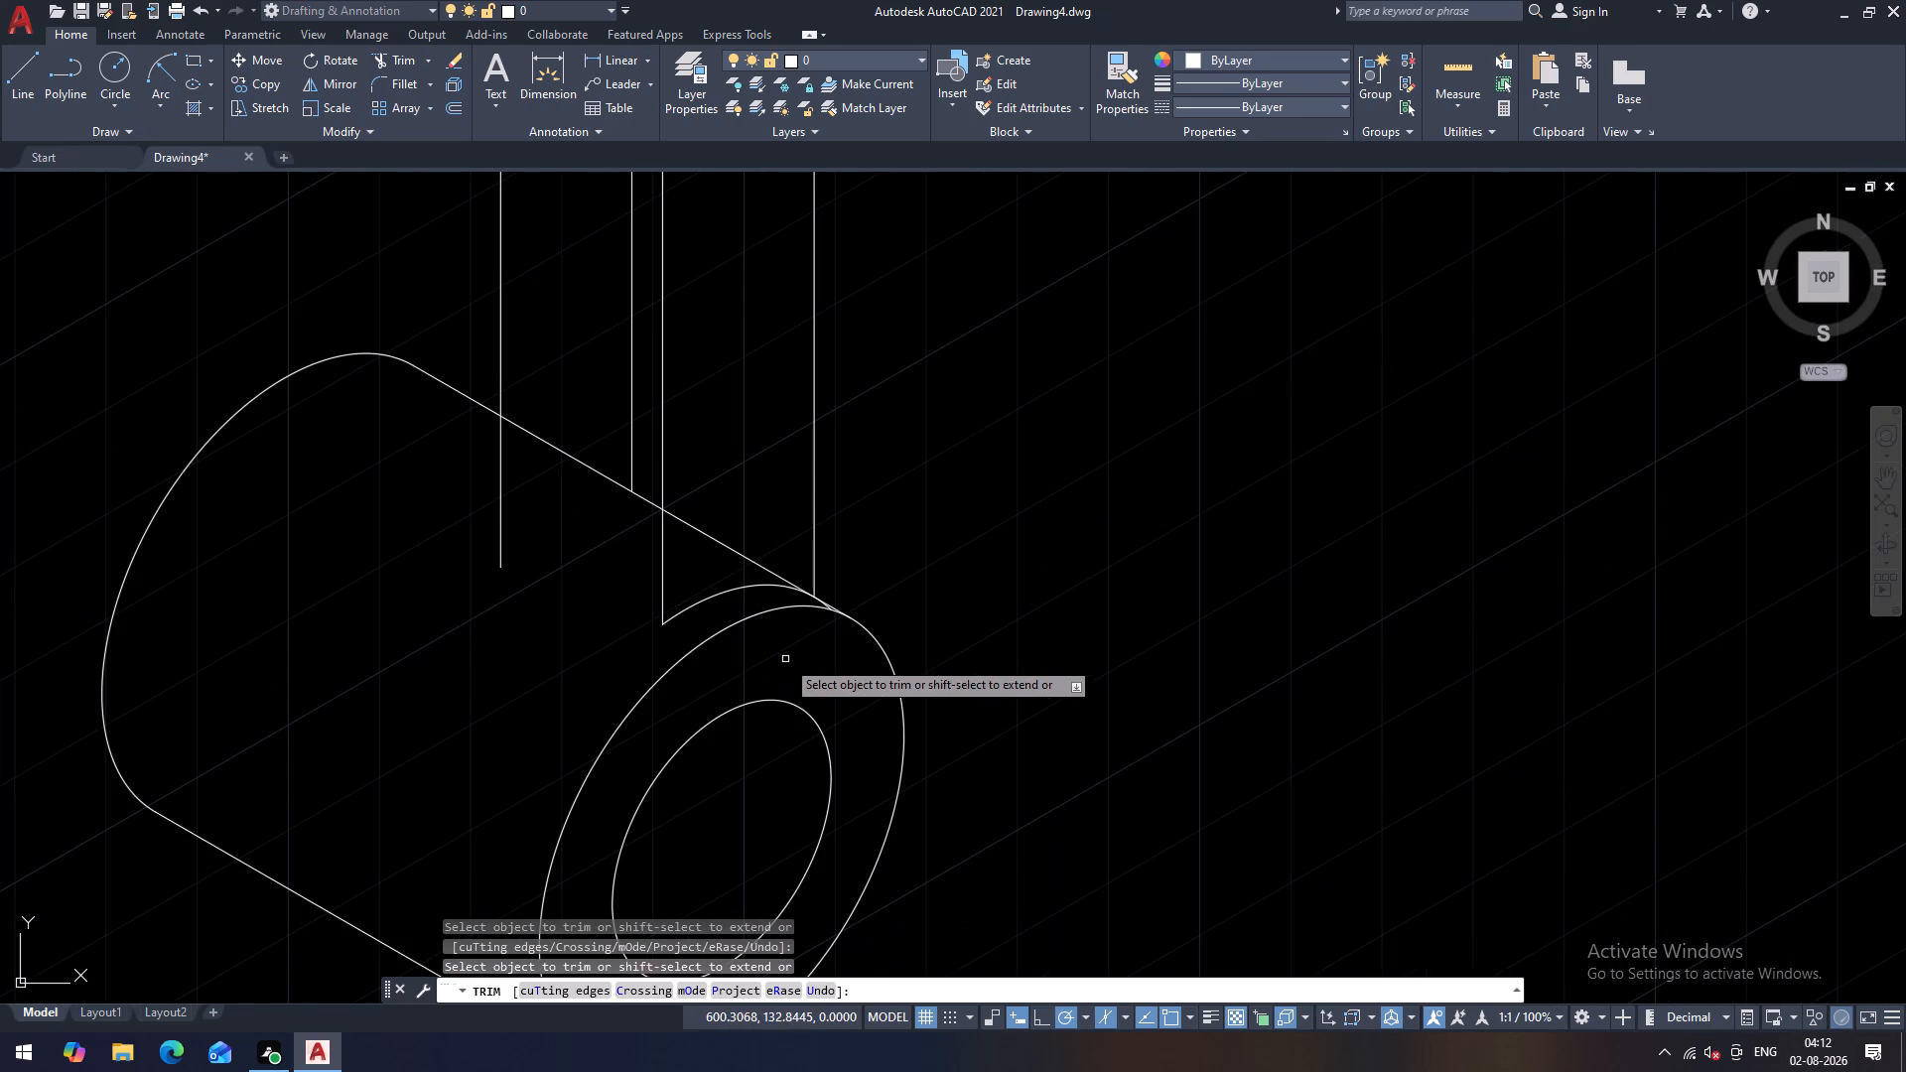
pyautogui.scroll(2, 862, 594)
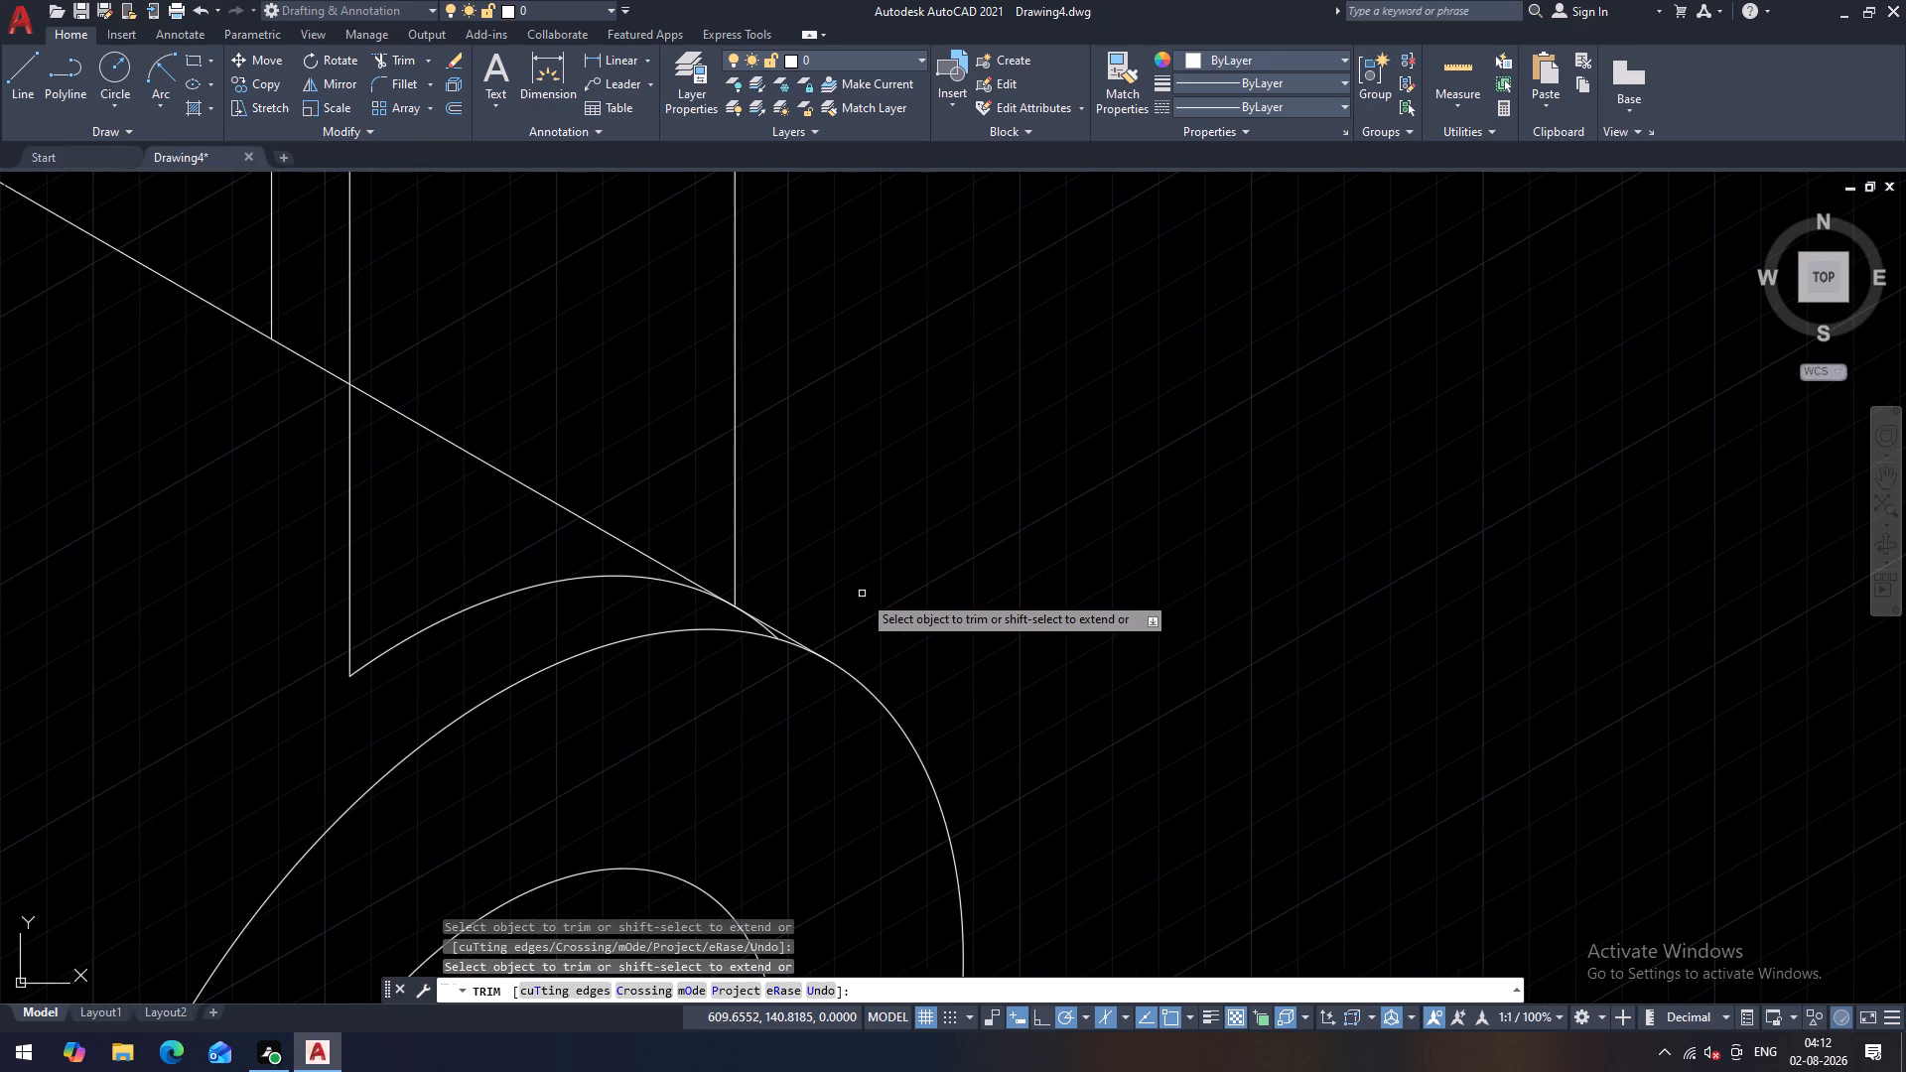
pyautogui.scroll(2, 768, 622)
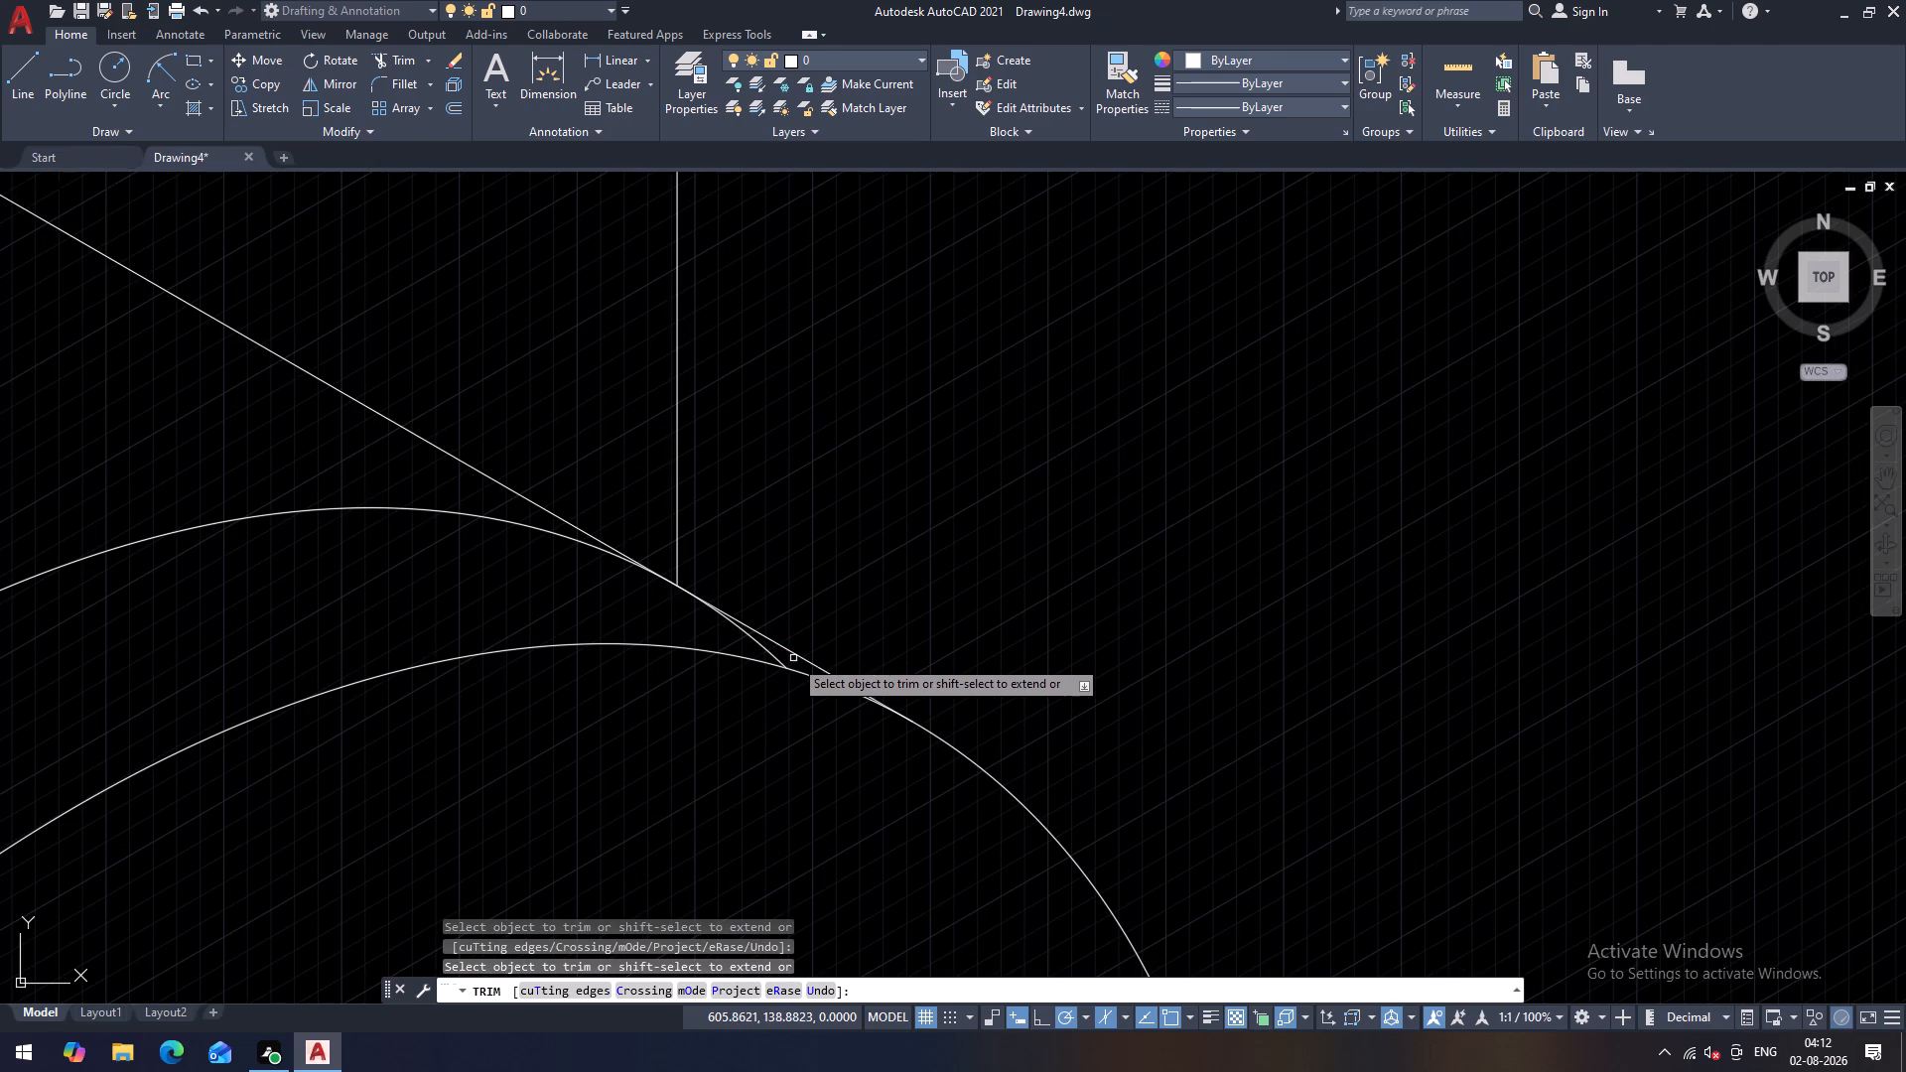
pyautogui.scroll(1, 777, 665)
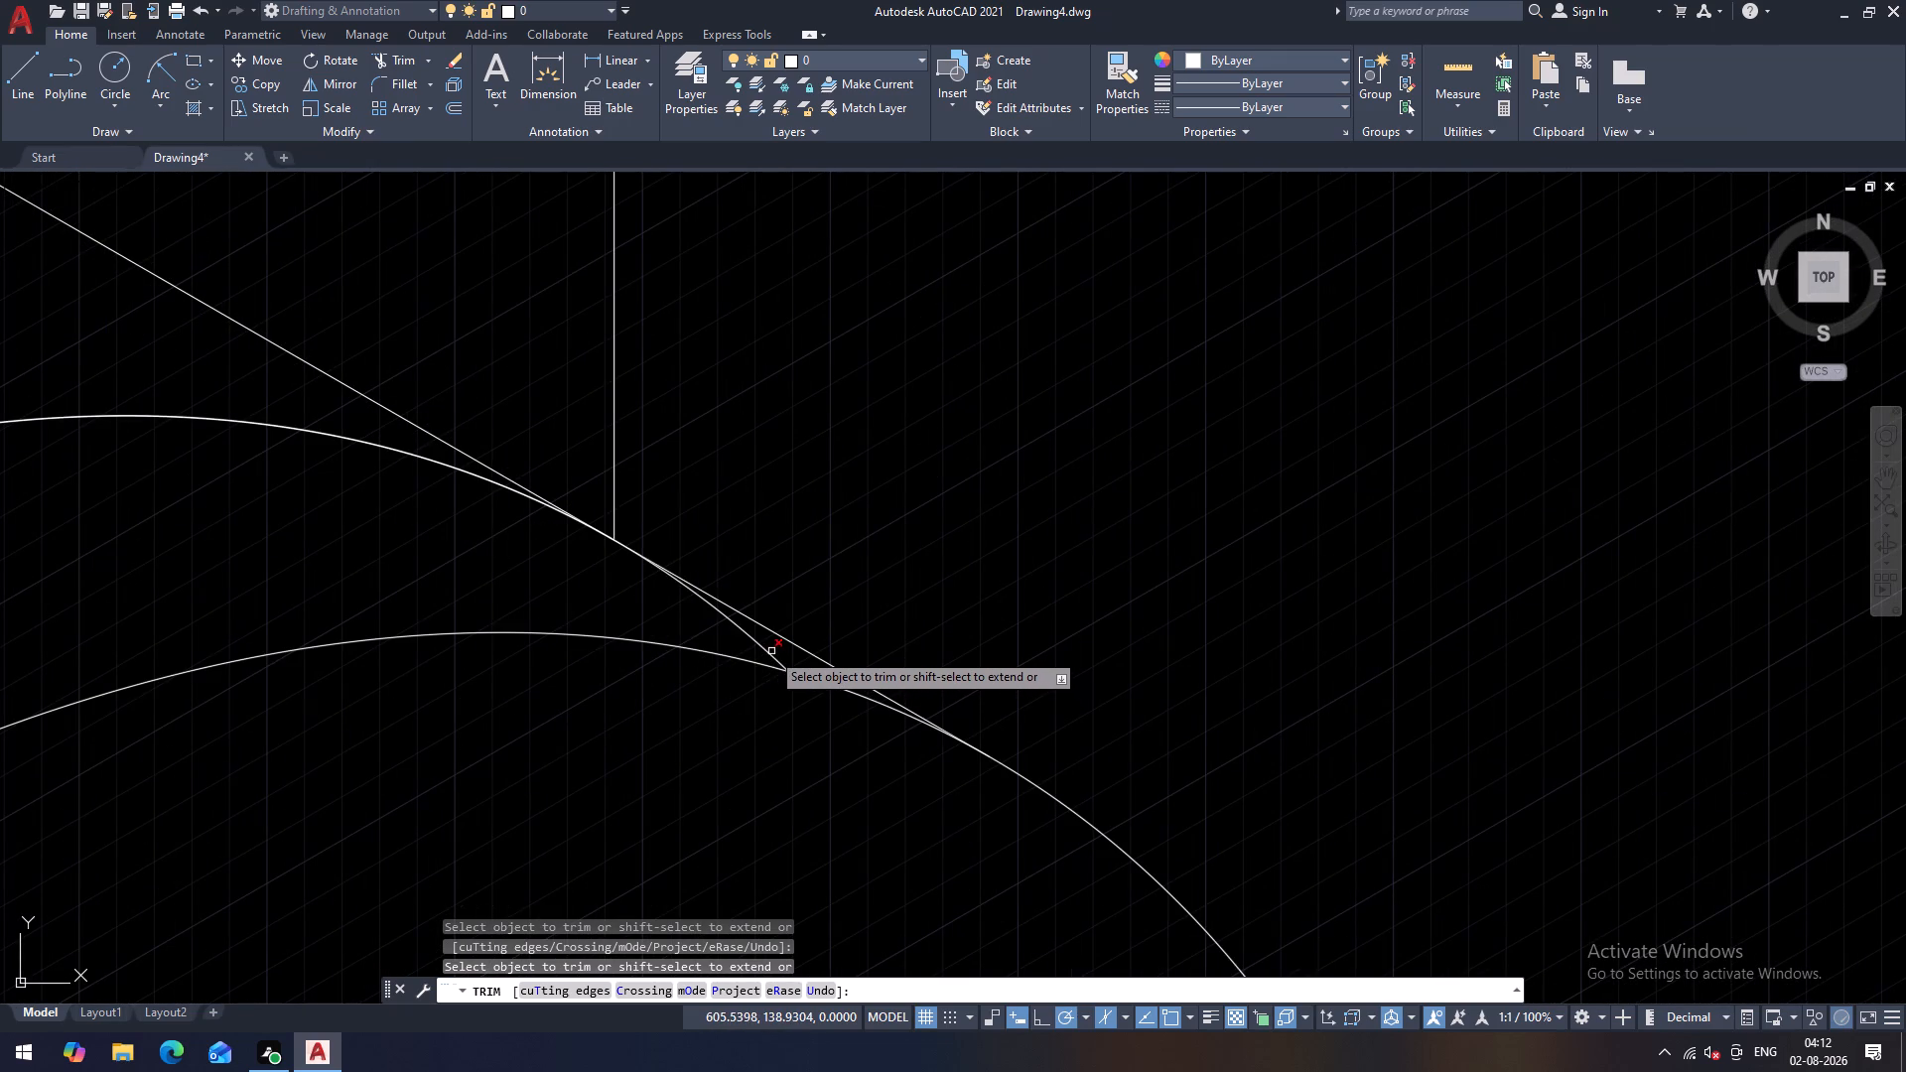
pyautogui.click(770, 651)
pyautogui.scroll(-2, 800, 614)
pyautogui.scroll(-4, 889, 656)
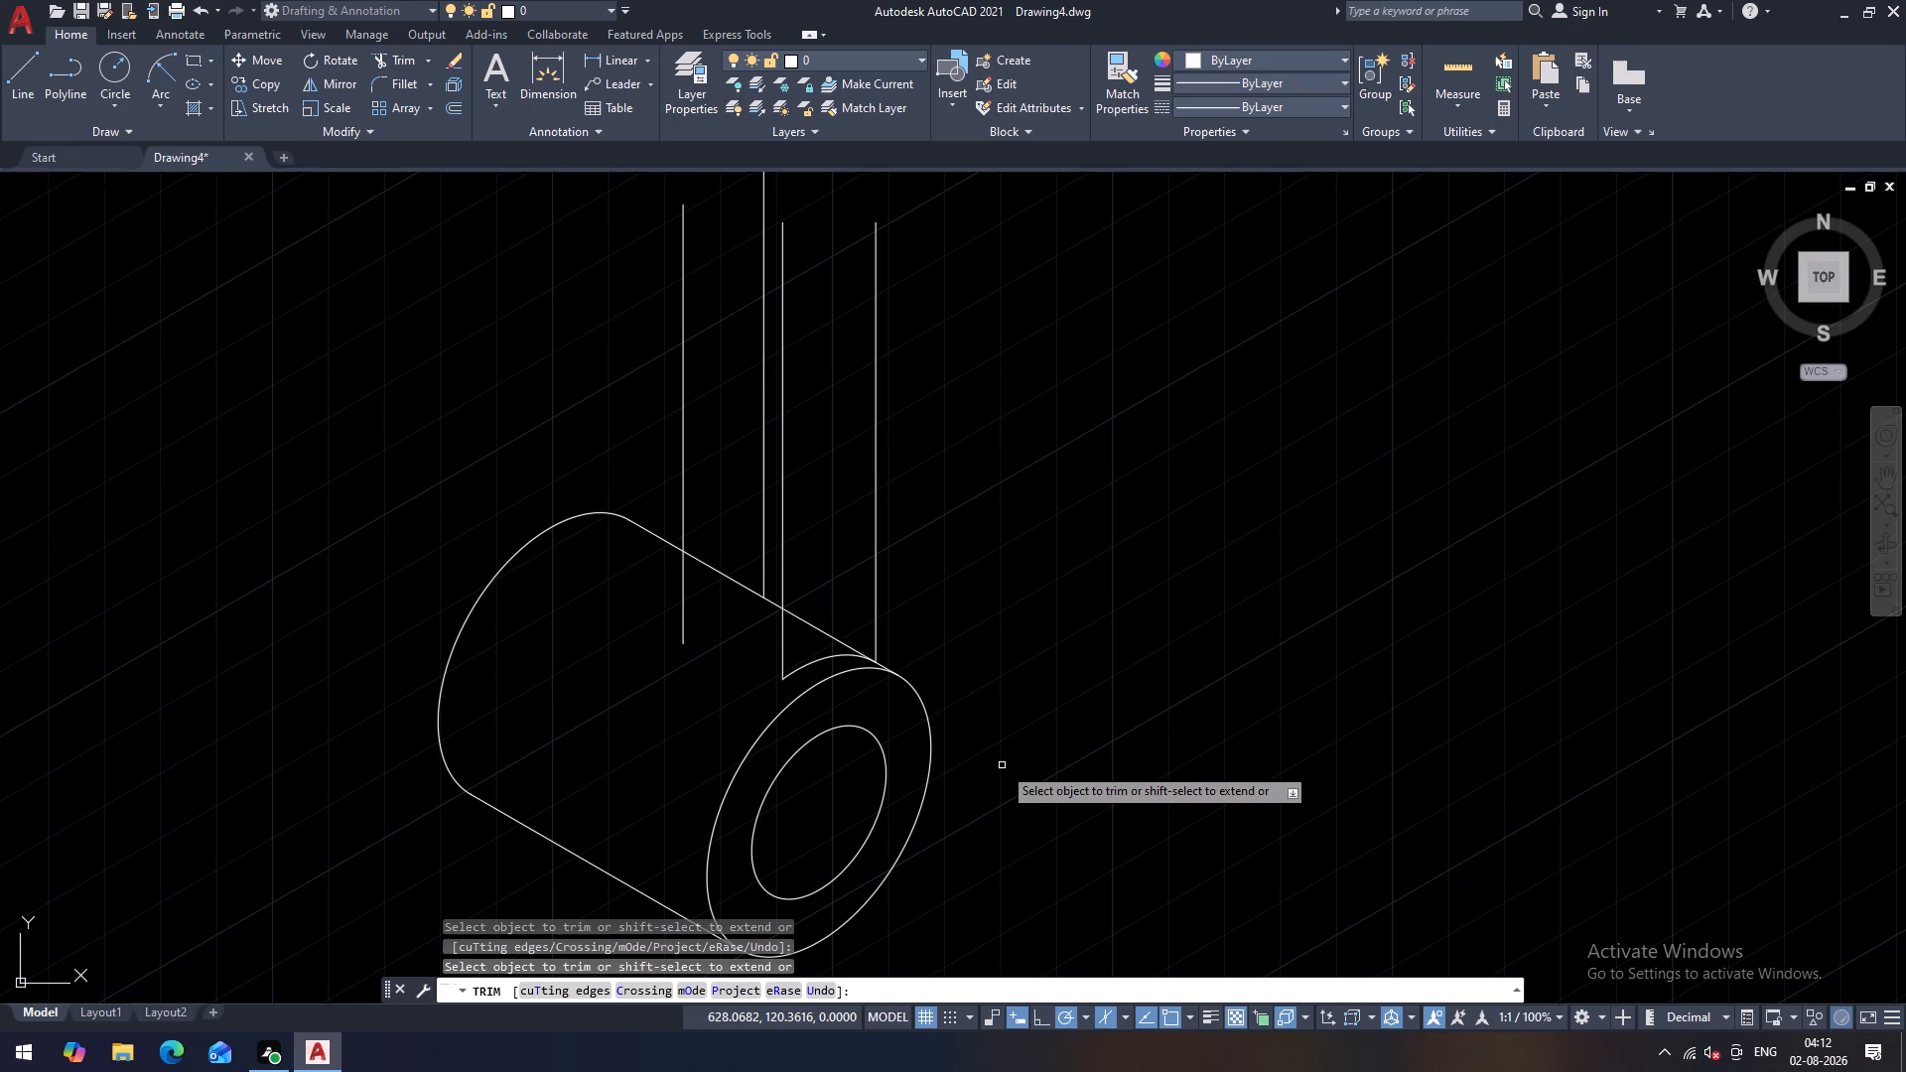
pyautogui.scroll(-1, 1002, 765)
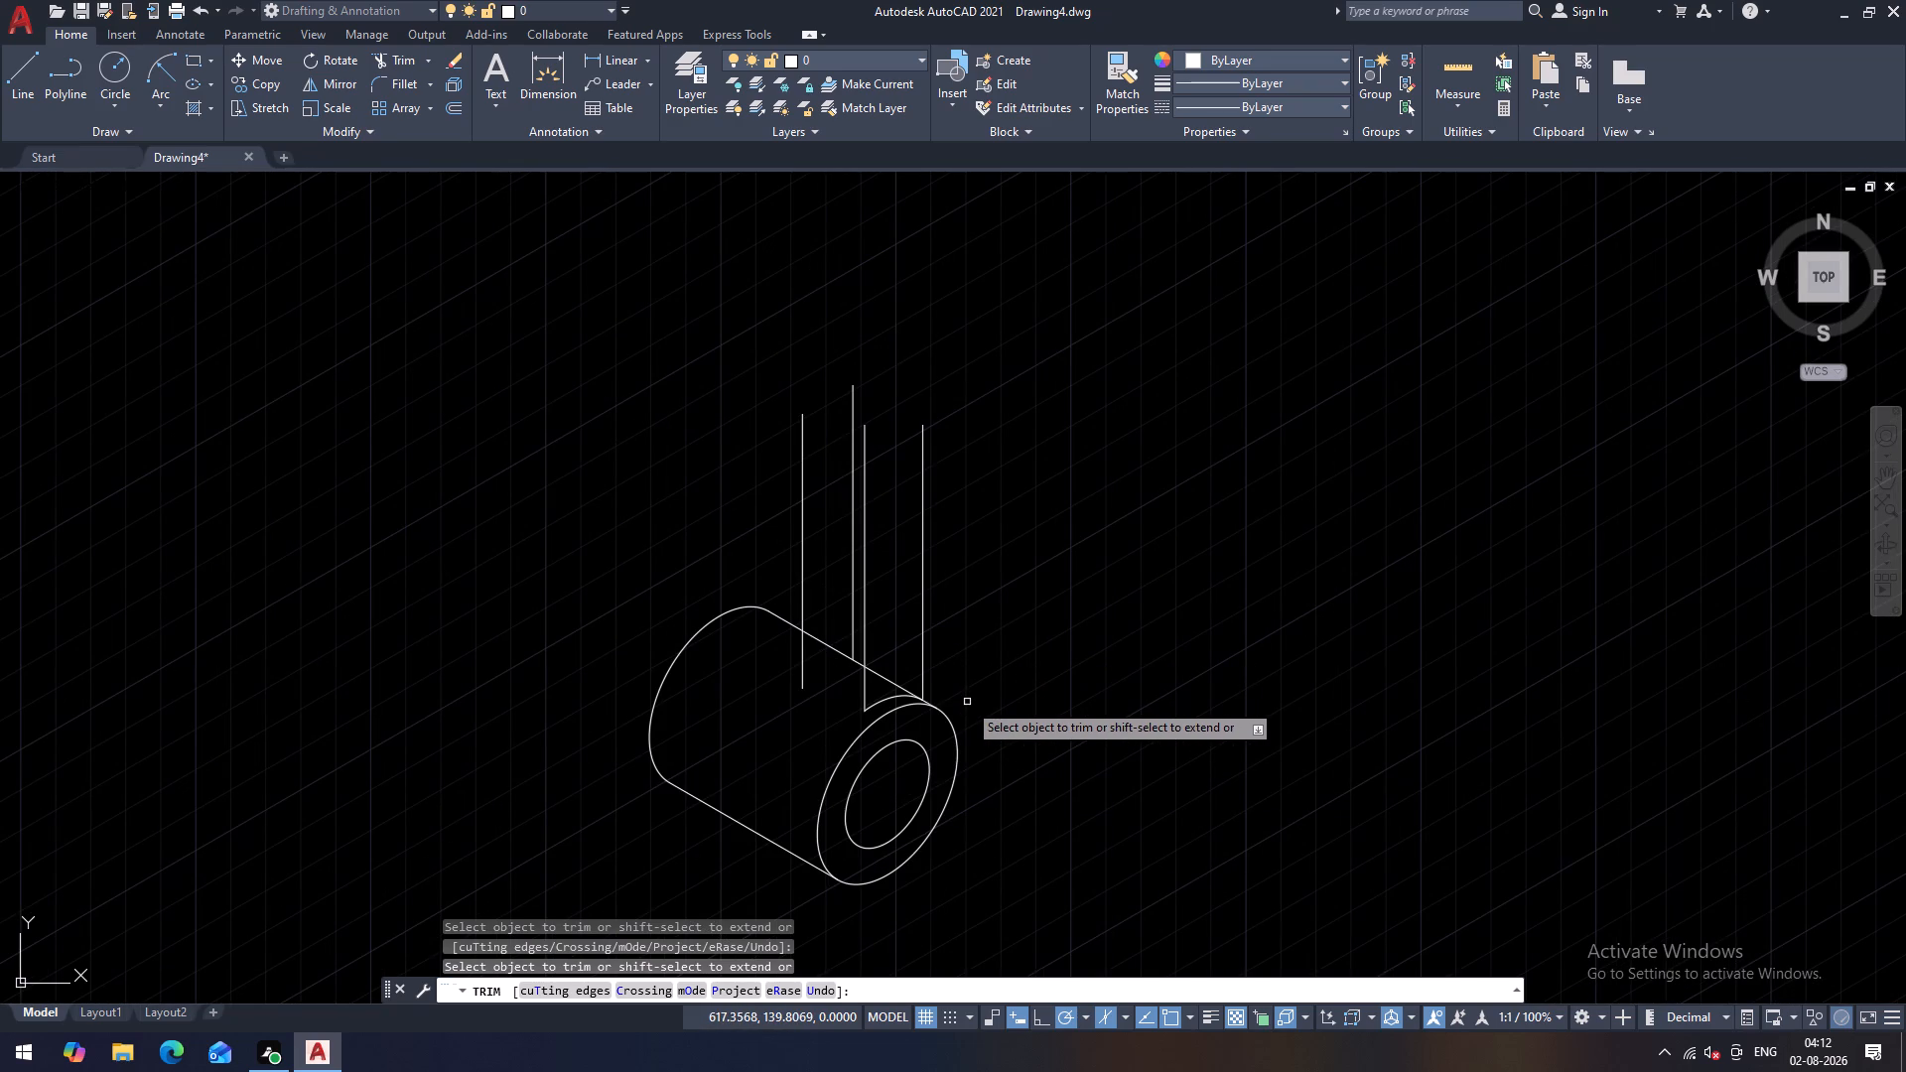
pyautogui.press('Escape')
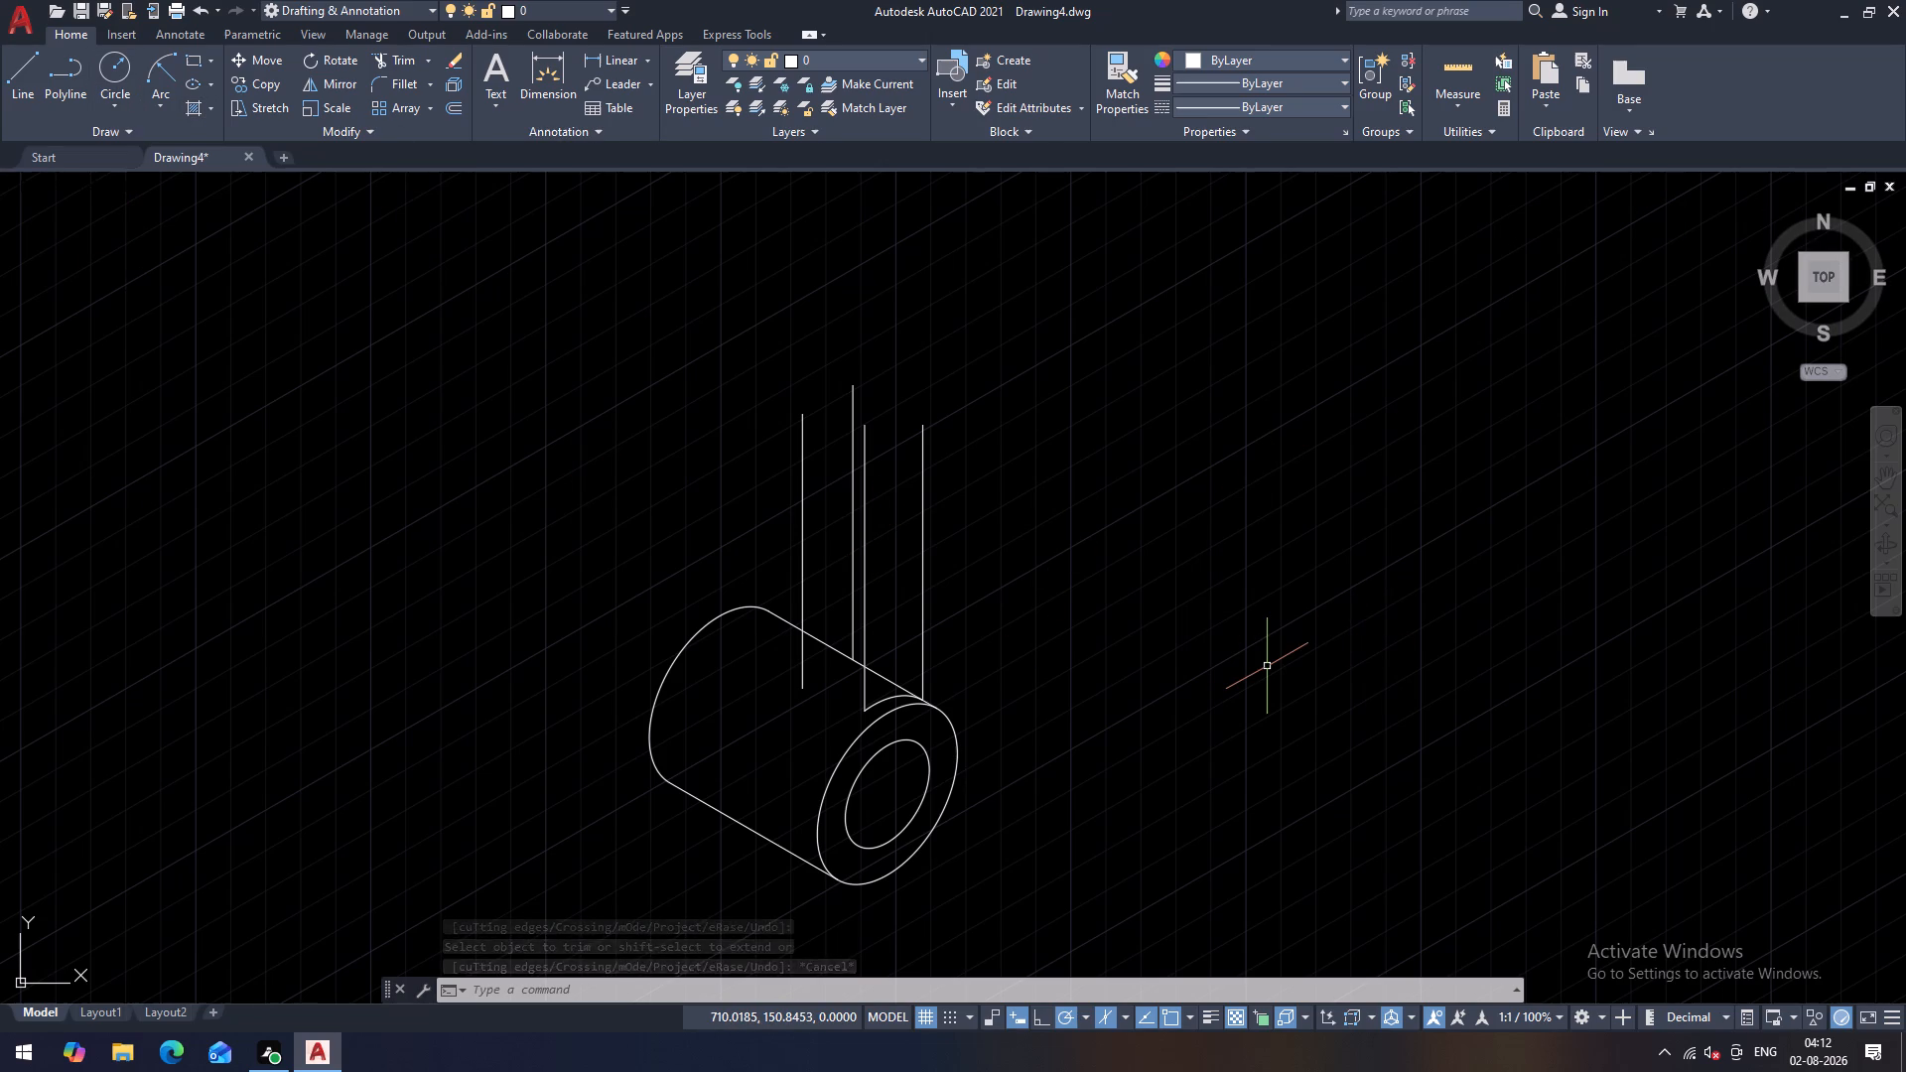
# Copy the vertical line at the trimmed arc's free end 50 units at 150° from its lower endpoint.
pyautogui.write('co')
pyautogui.press('space')
pyautogui.click(864, 629)
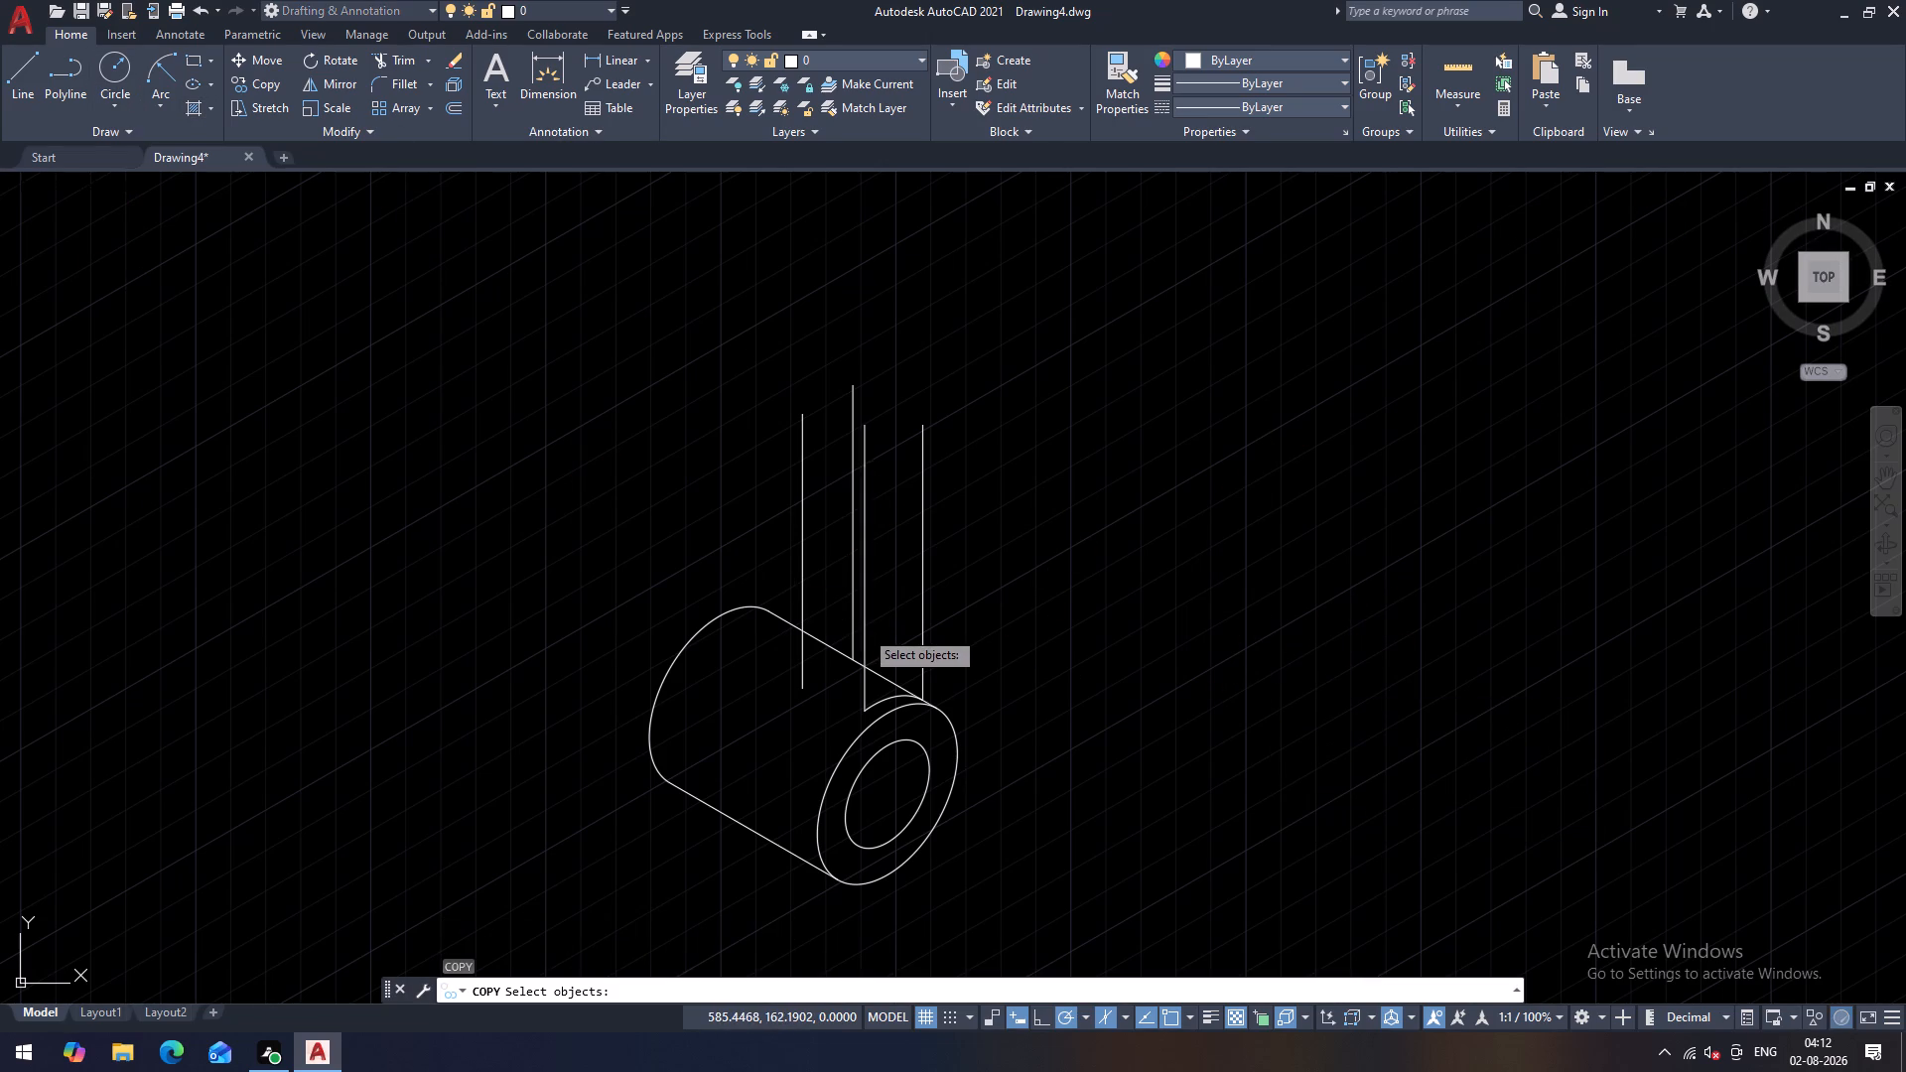
pyautogui.press('space')
pyautogui.click(864, 708)
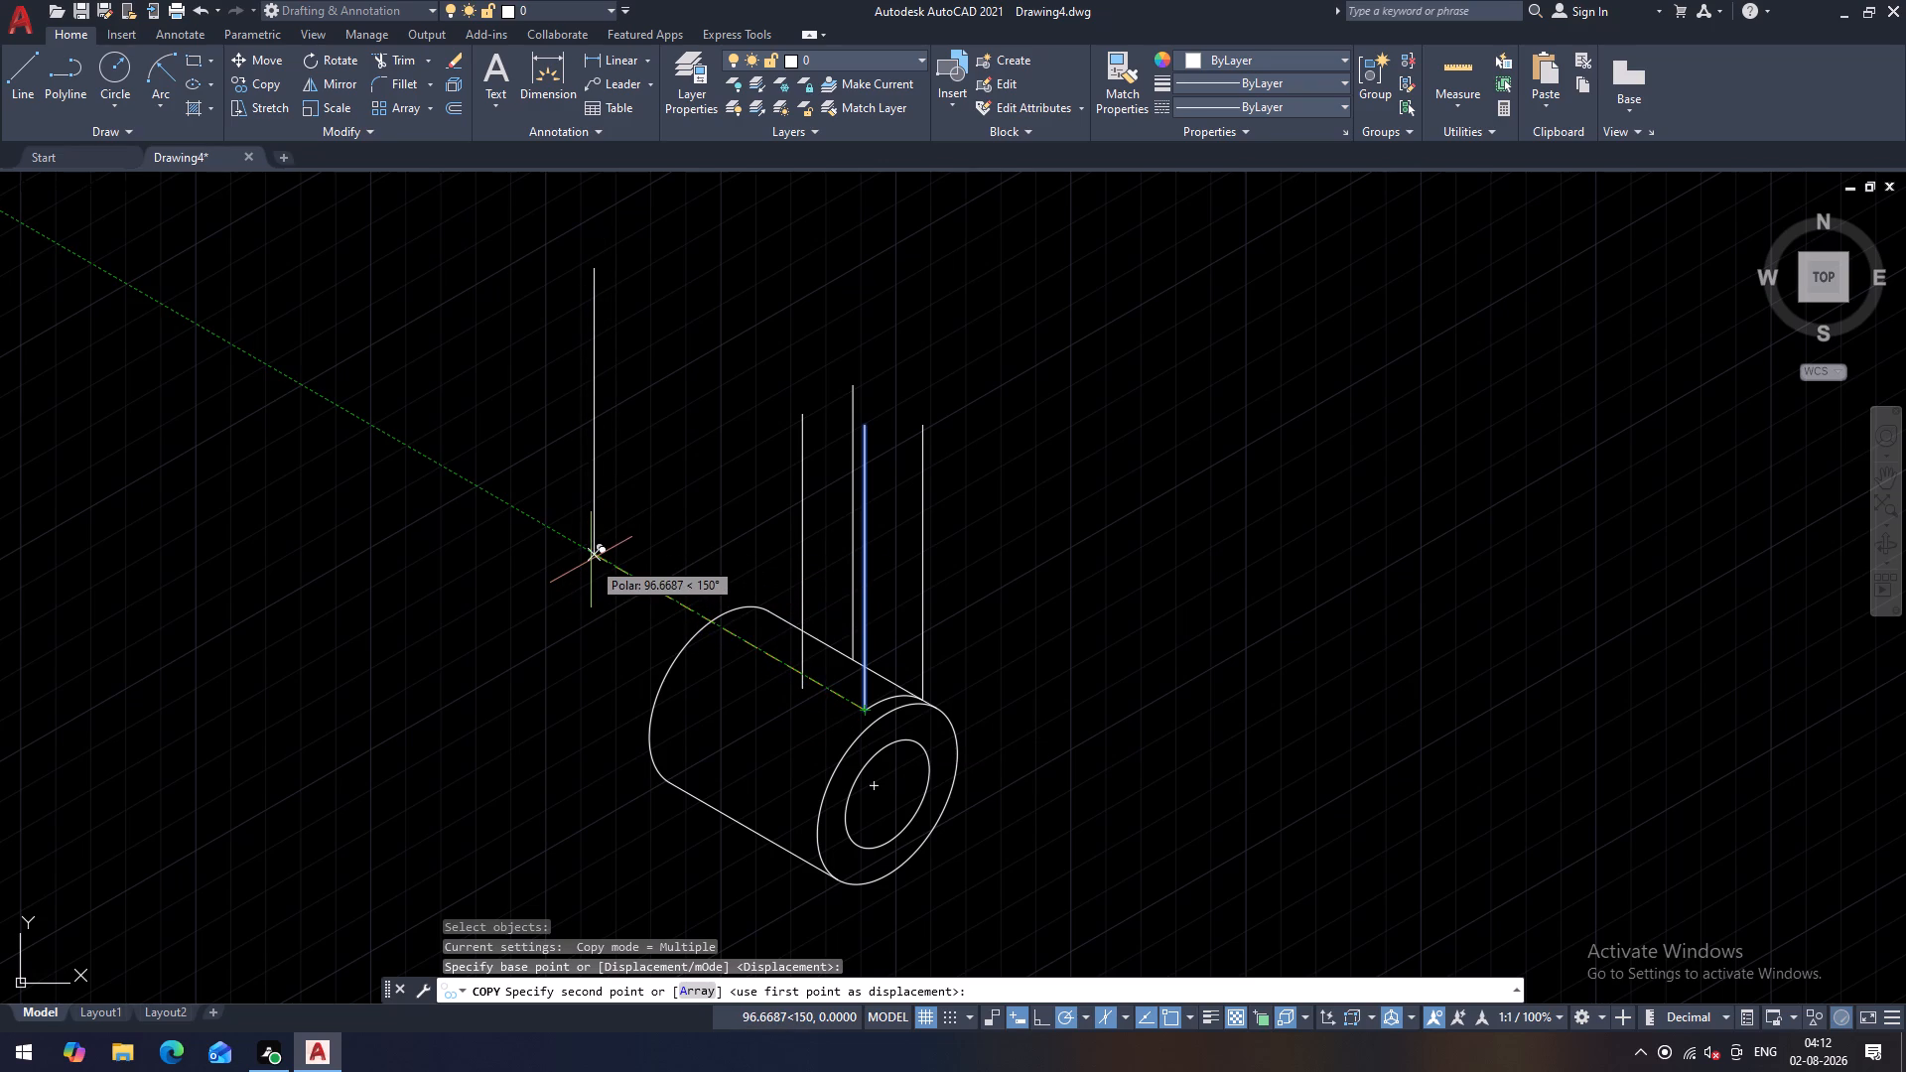
pyautogui.write('50')
pyautogui.press('Return')
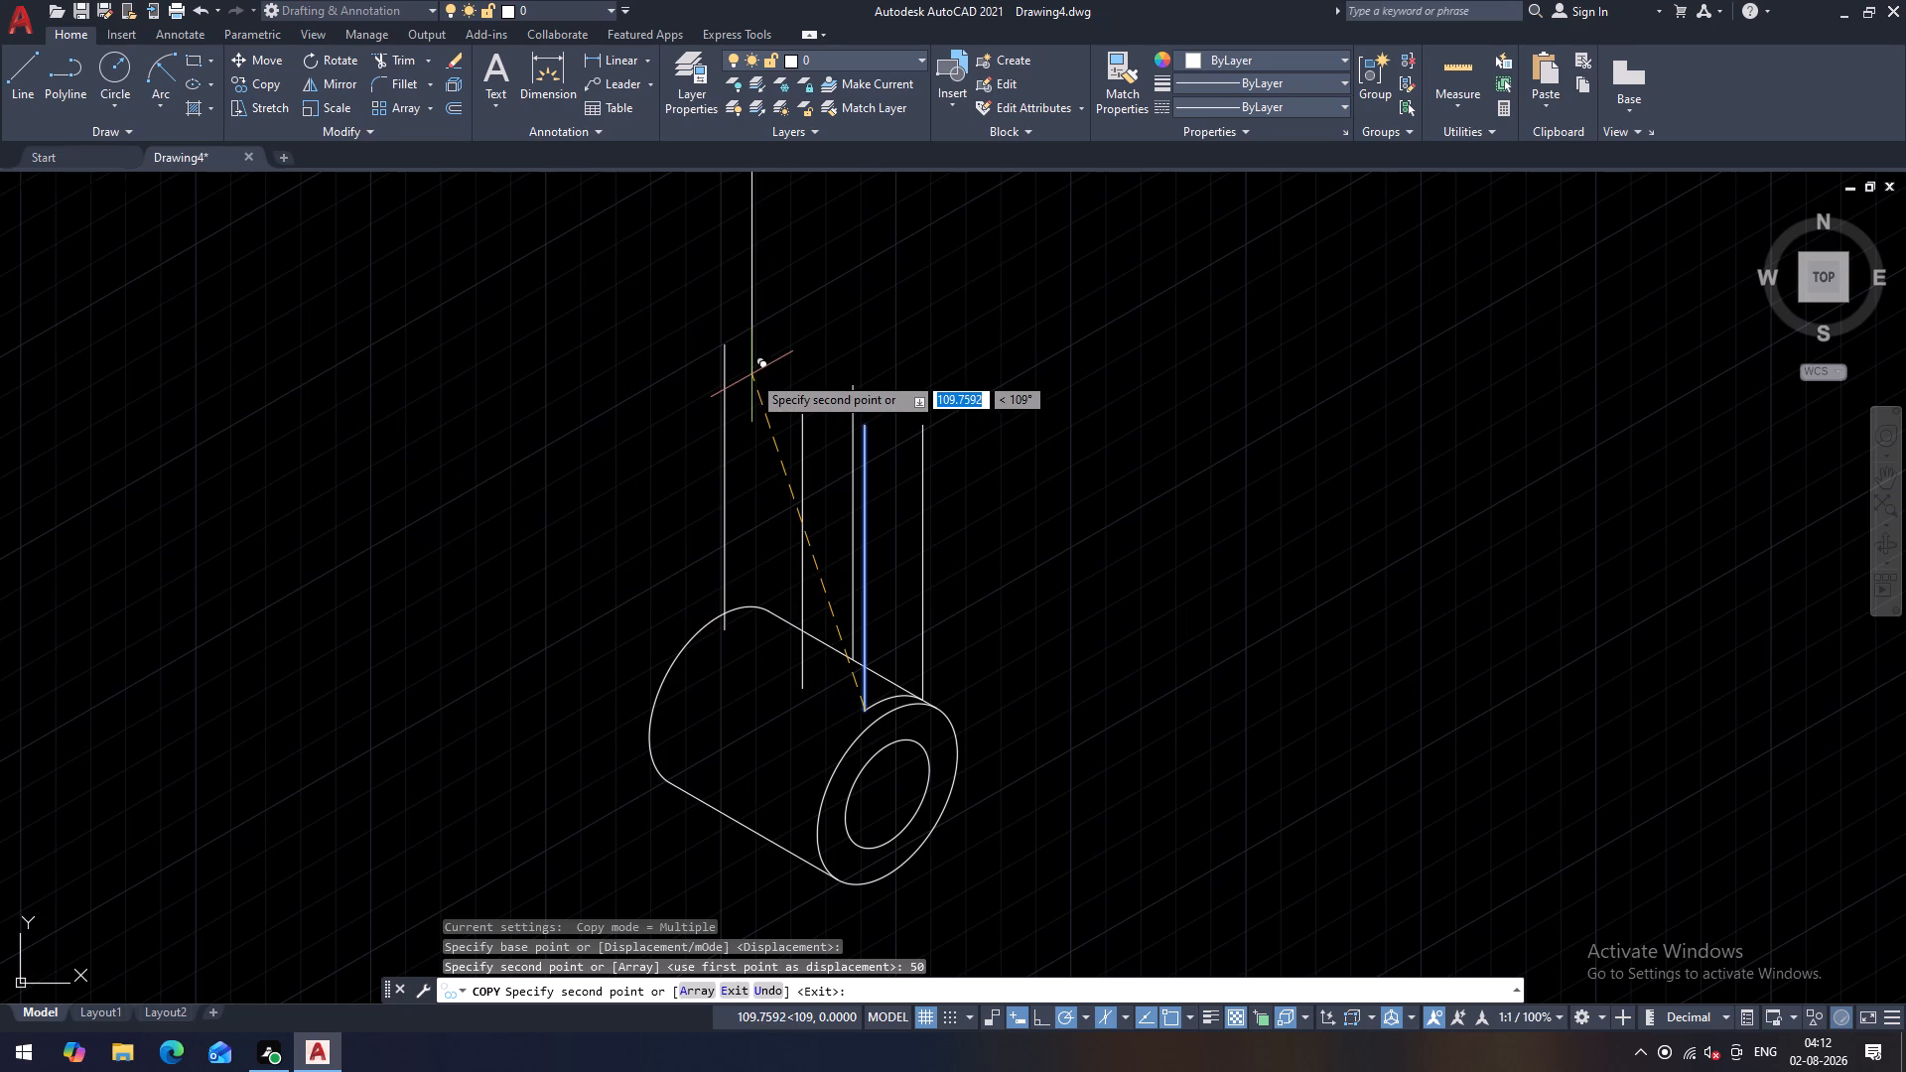
pyautogui.press('Escape')
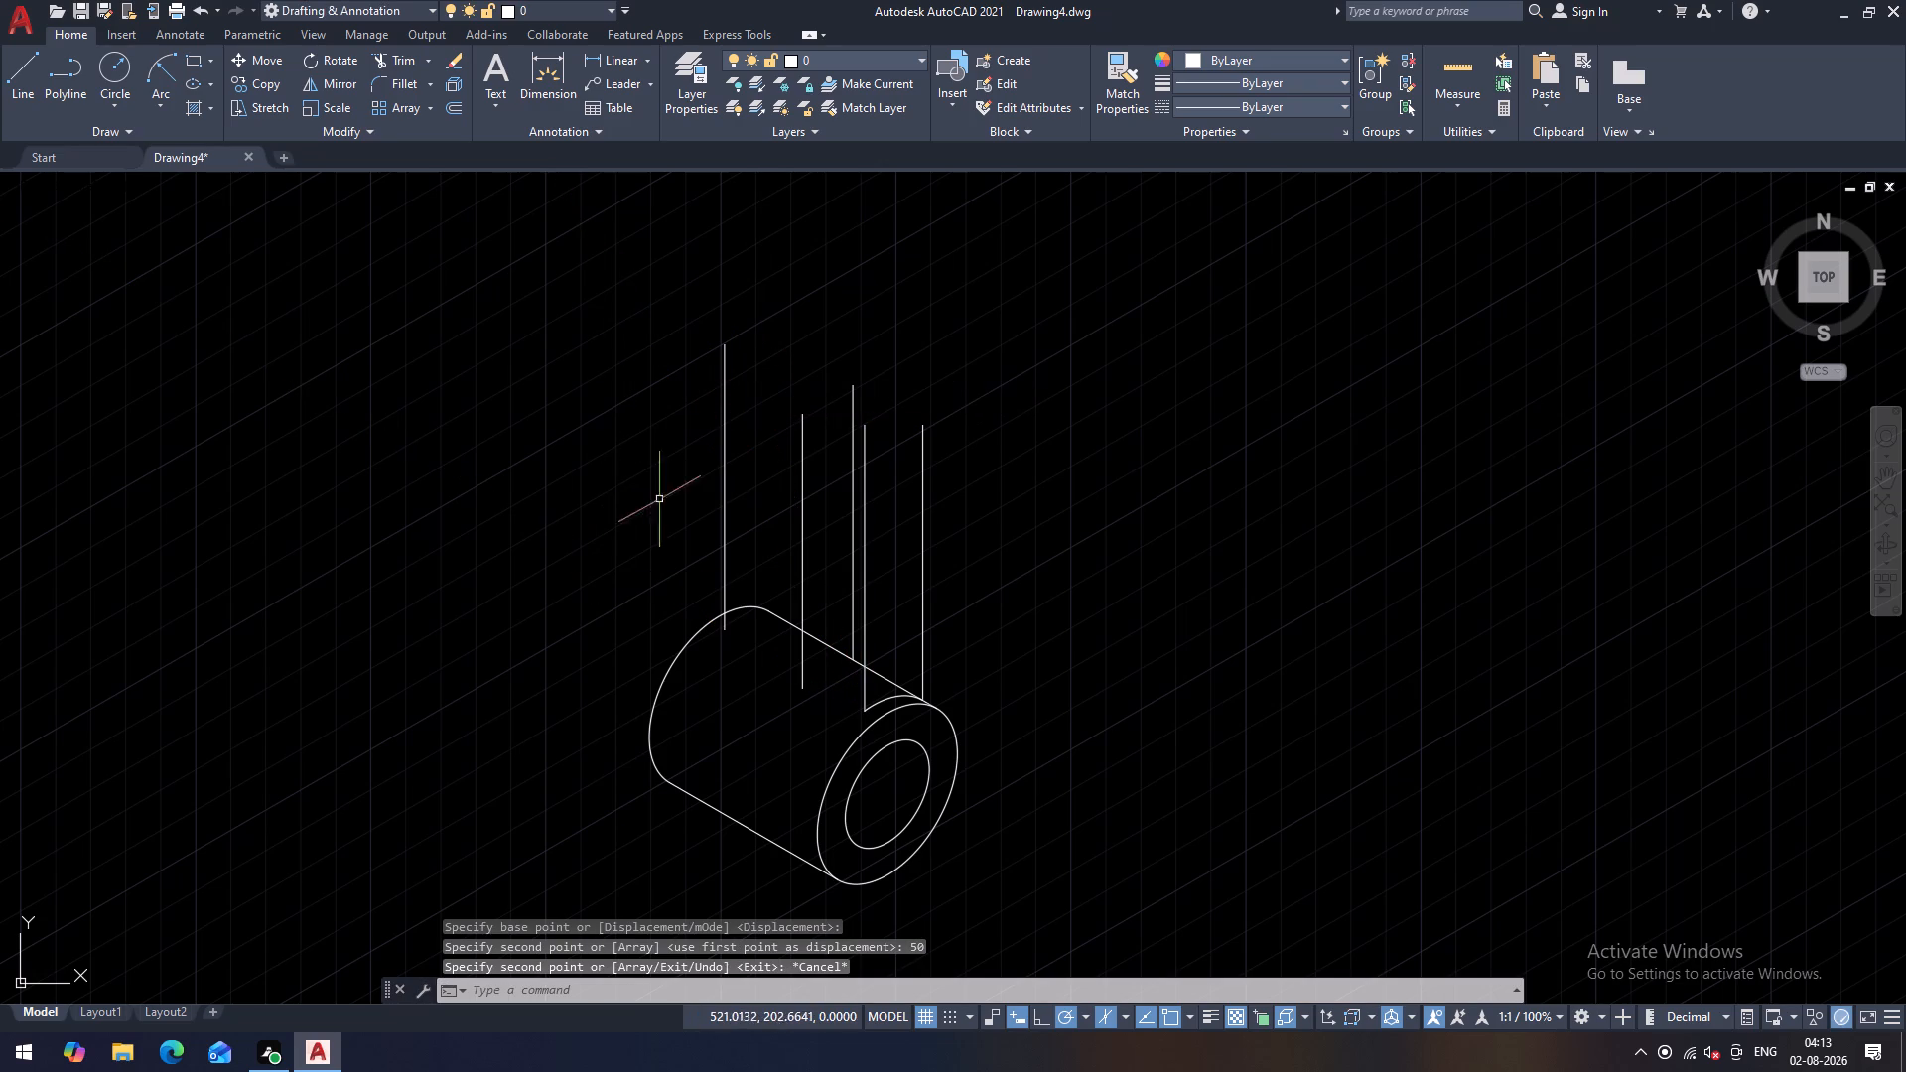
# Draw a line joining the foot of the original vertical line to the foot of its 50-unit copy.
pyautogui.moveTo(943, 597); pyautogui.dragTo(932, 602, button='middle')
pyautogui.moveTo(932, 602); pyautogui.dragTo(925, 603, button='middle')
pyautogui.scroll(1, 833, 698)
pyautogui.scroll(-1, 833, 698)
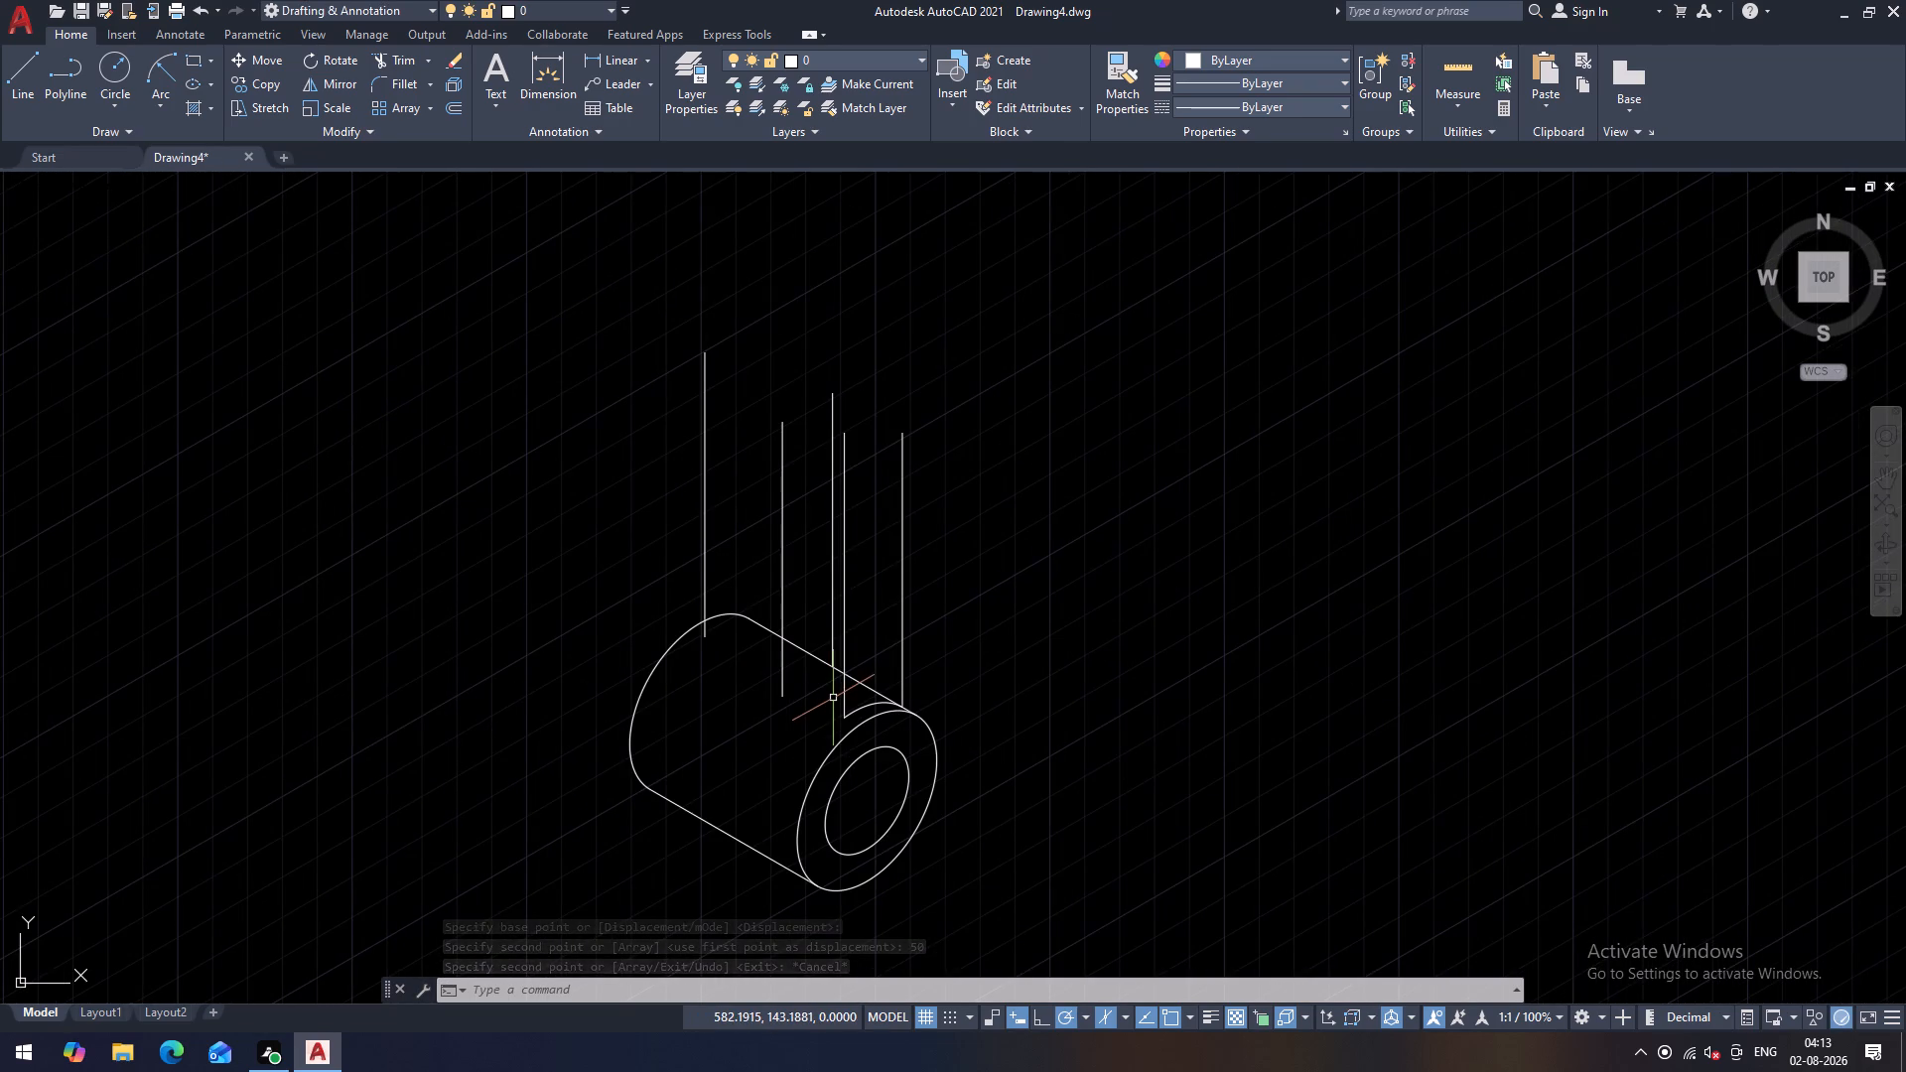
pyautogui.moveTo(825, 681); pyautogui.dragTo(816, 654, button='middle')
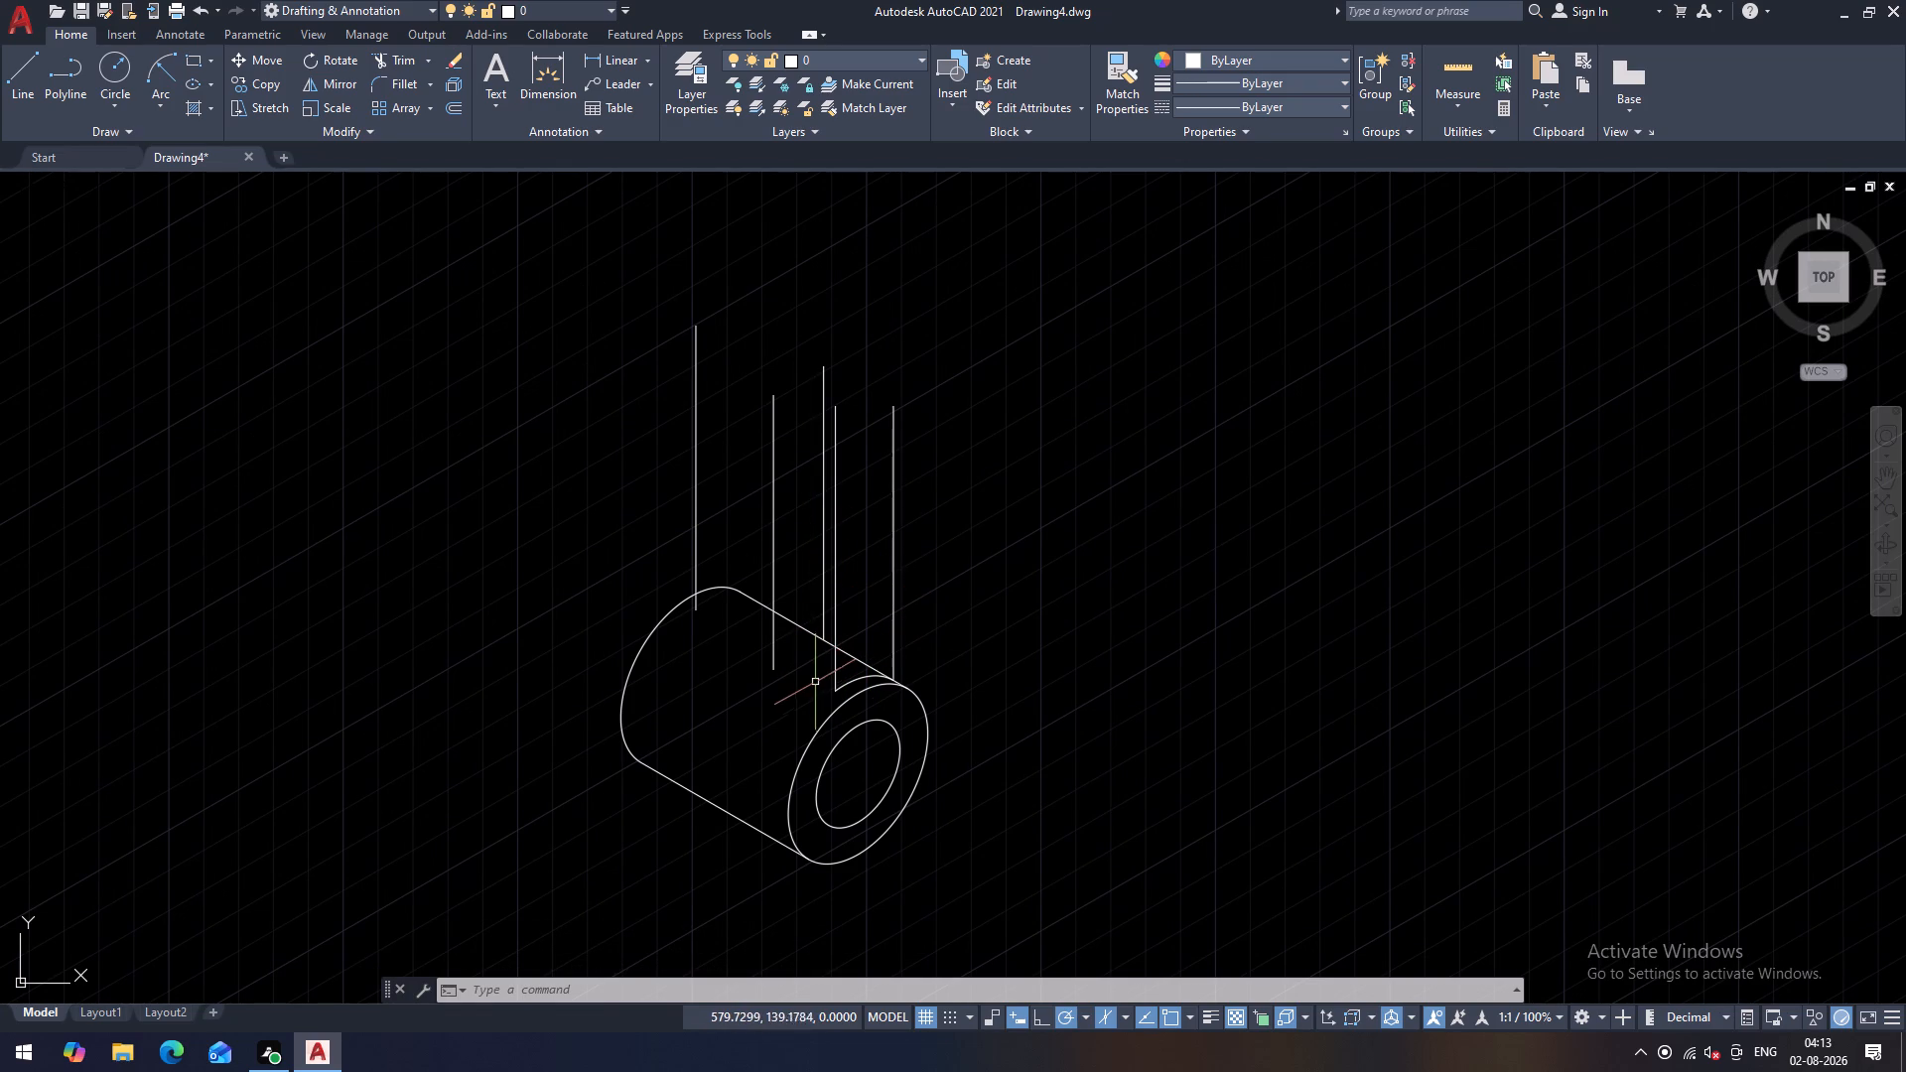
pyautogui.moveTo(814, 678); pyautogui.dragTo(817, 647, button='middle')
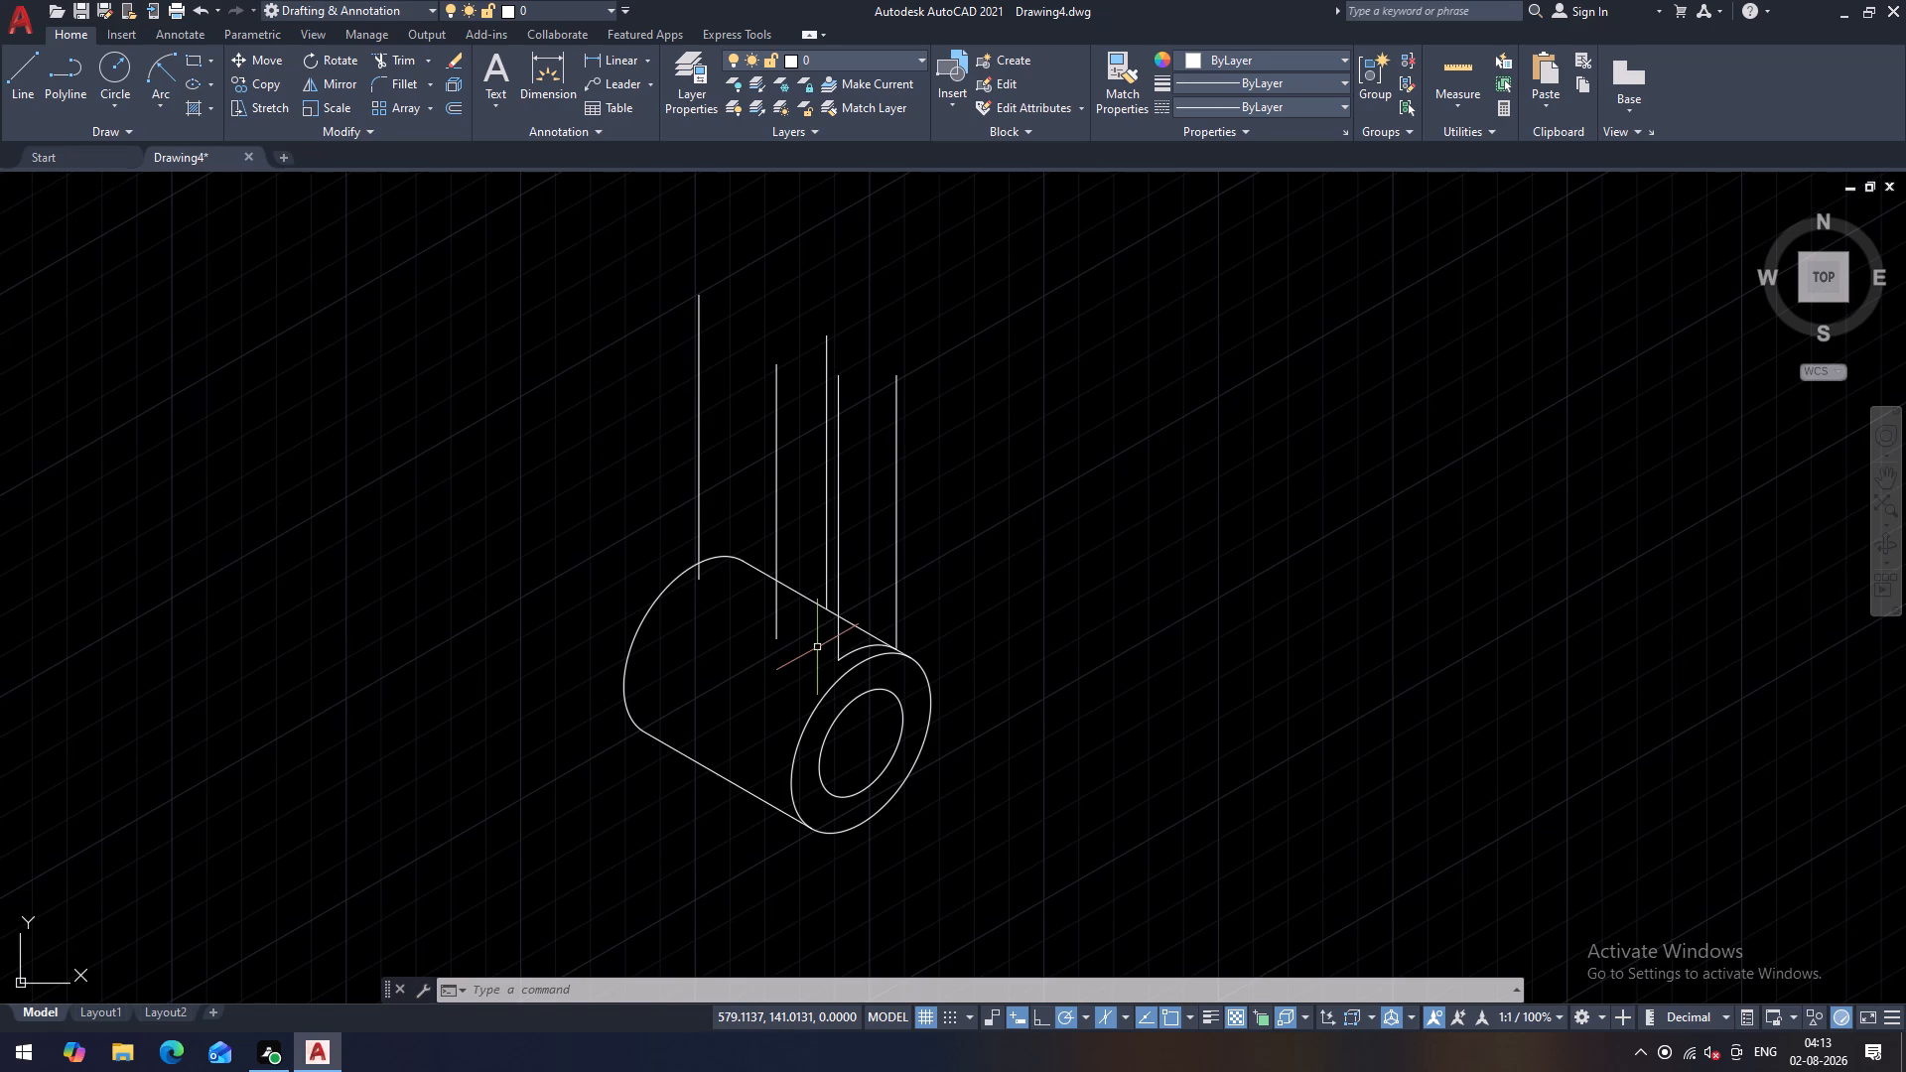
pyautogui.scroll(-2, 897, 657)
pyautogui.scroll(1, 649, 652)
pyautogui.scroll(1, 938, 548)
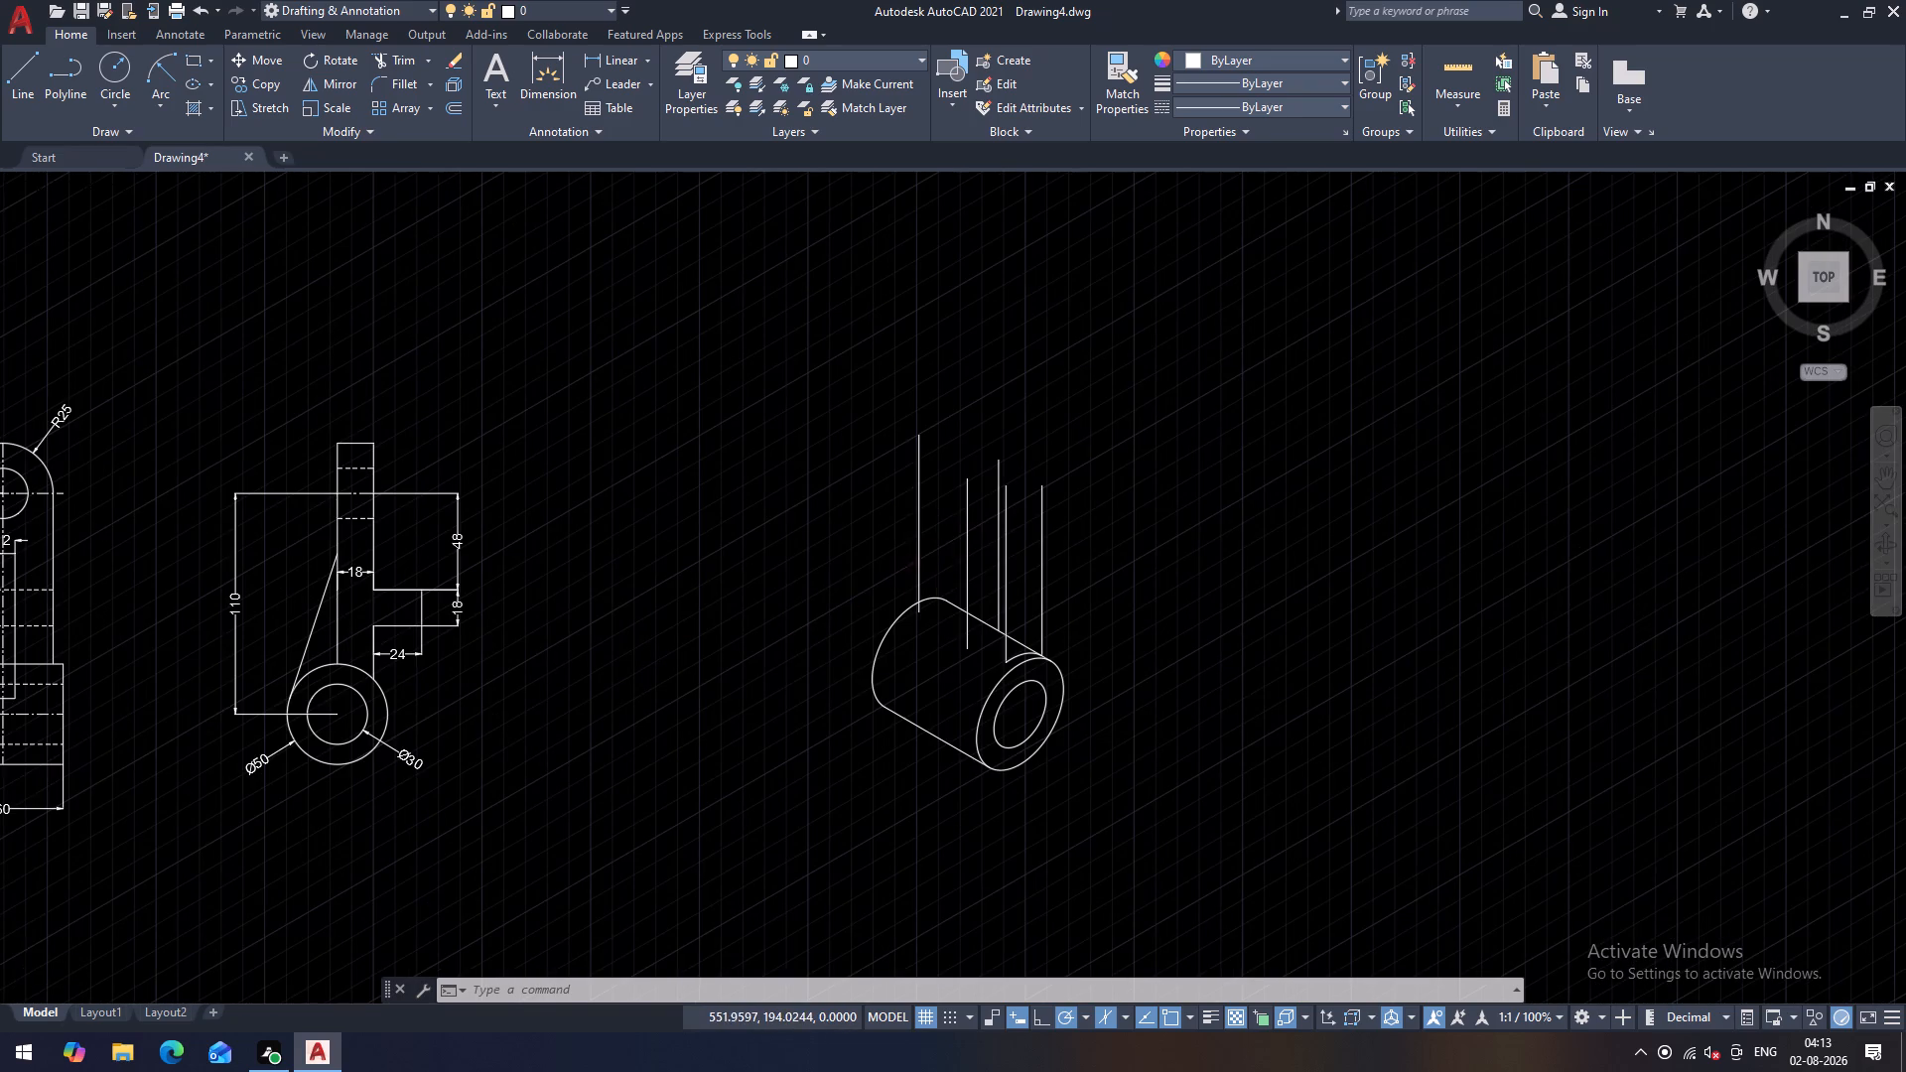
pyautogui.moveTo(1066, 569); pyautogui.dragTo(1031, 569, button='middle')
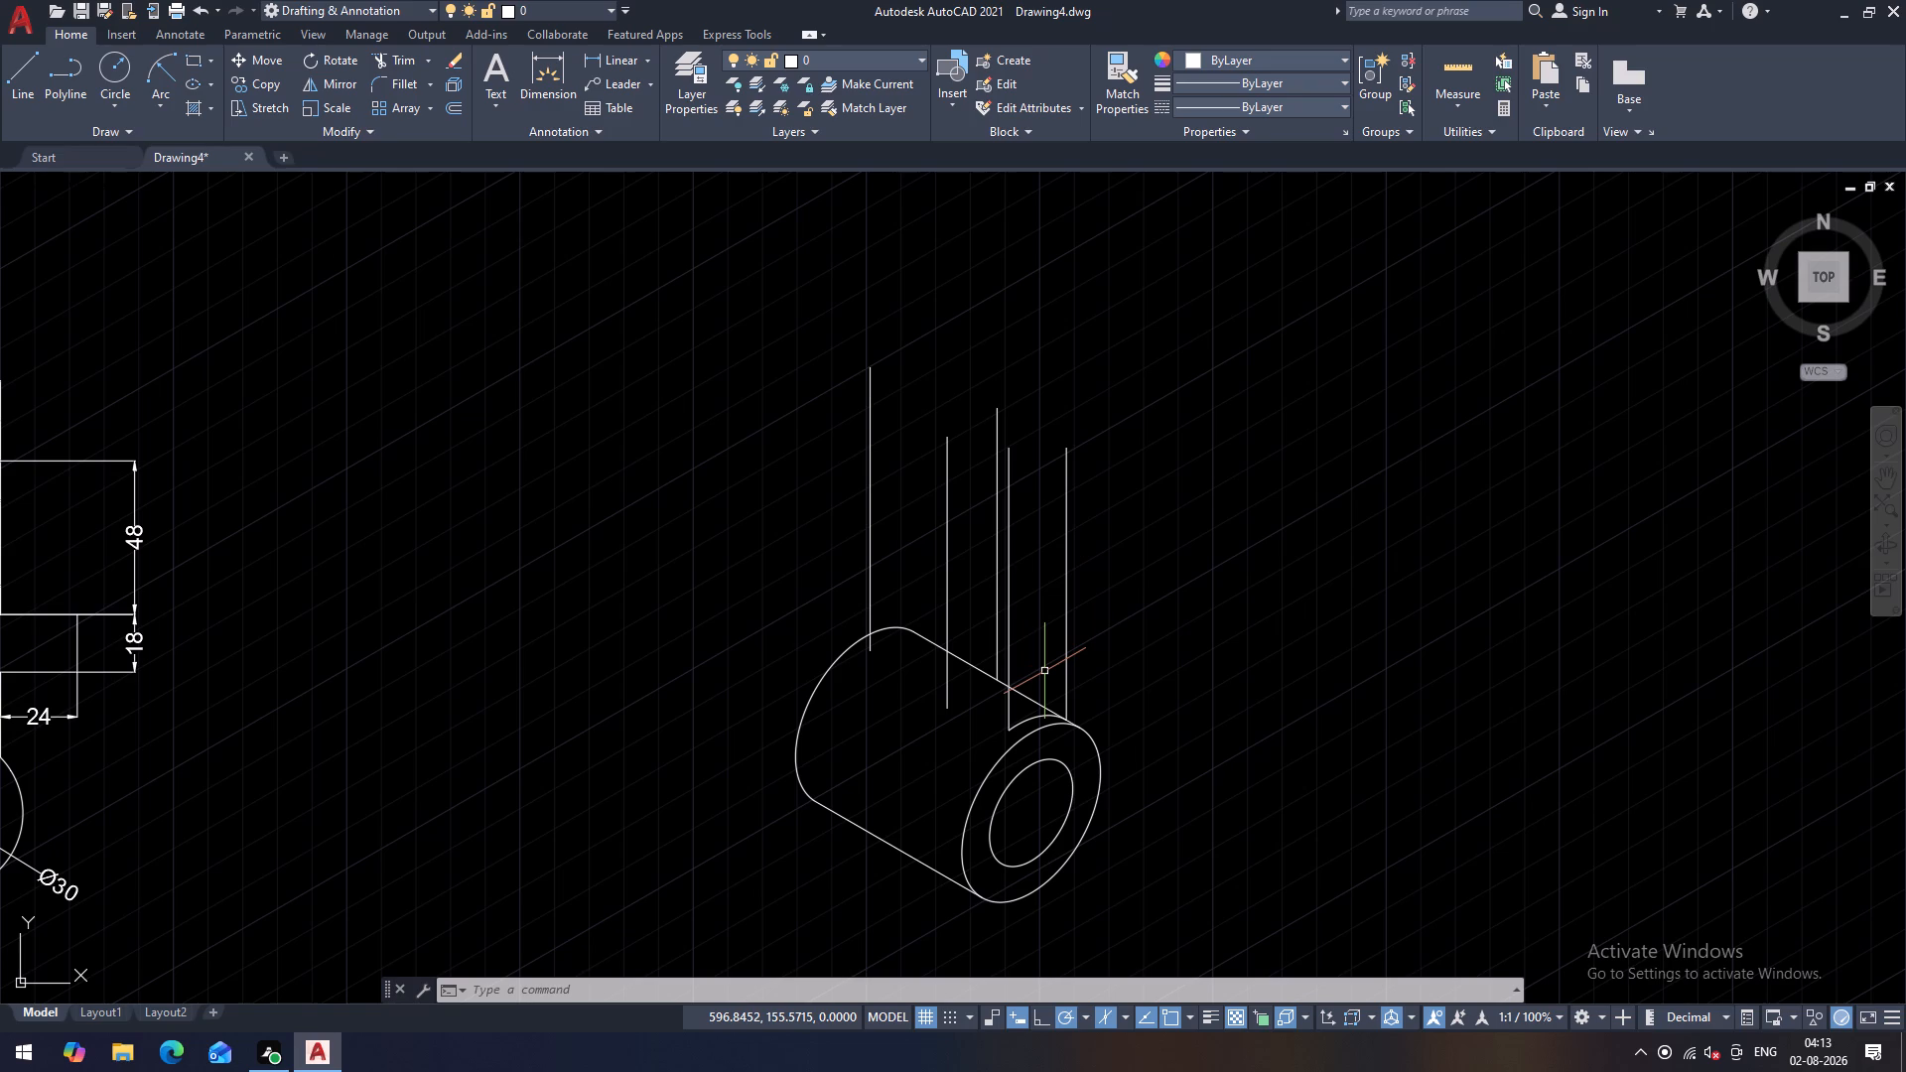
pyautogui.click(21, 79)
pyautogui.click(1006, 726)
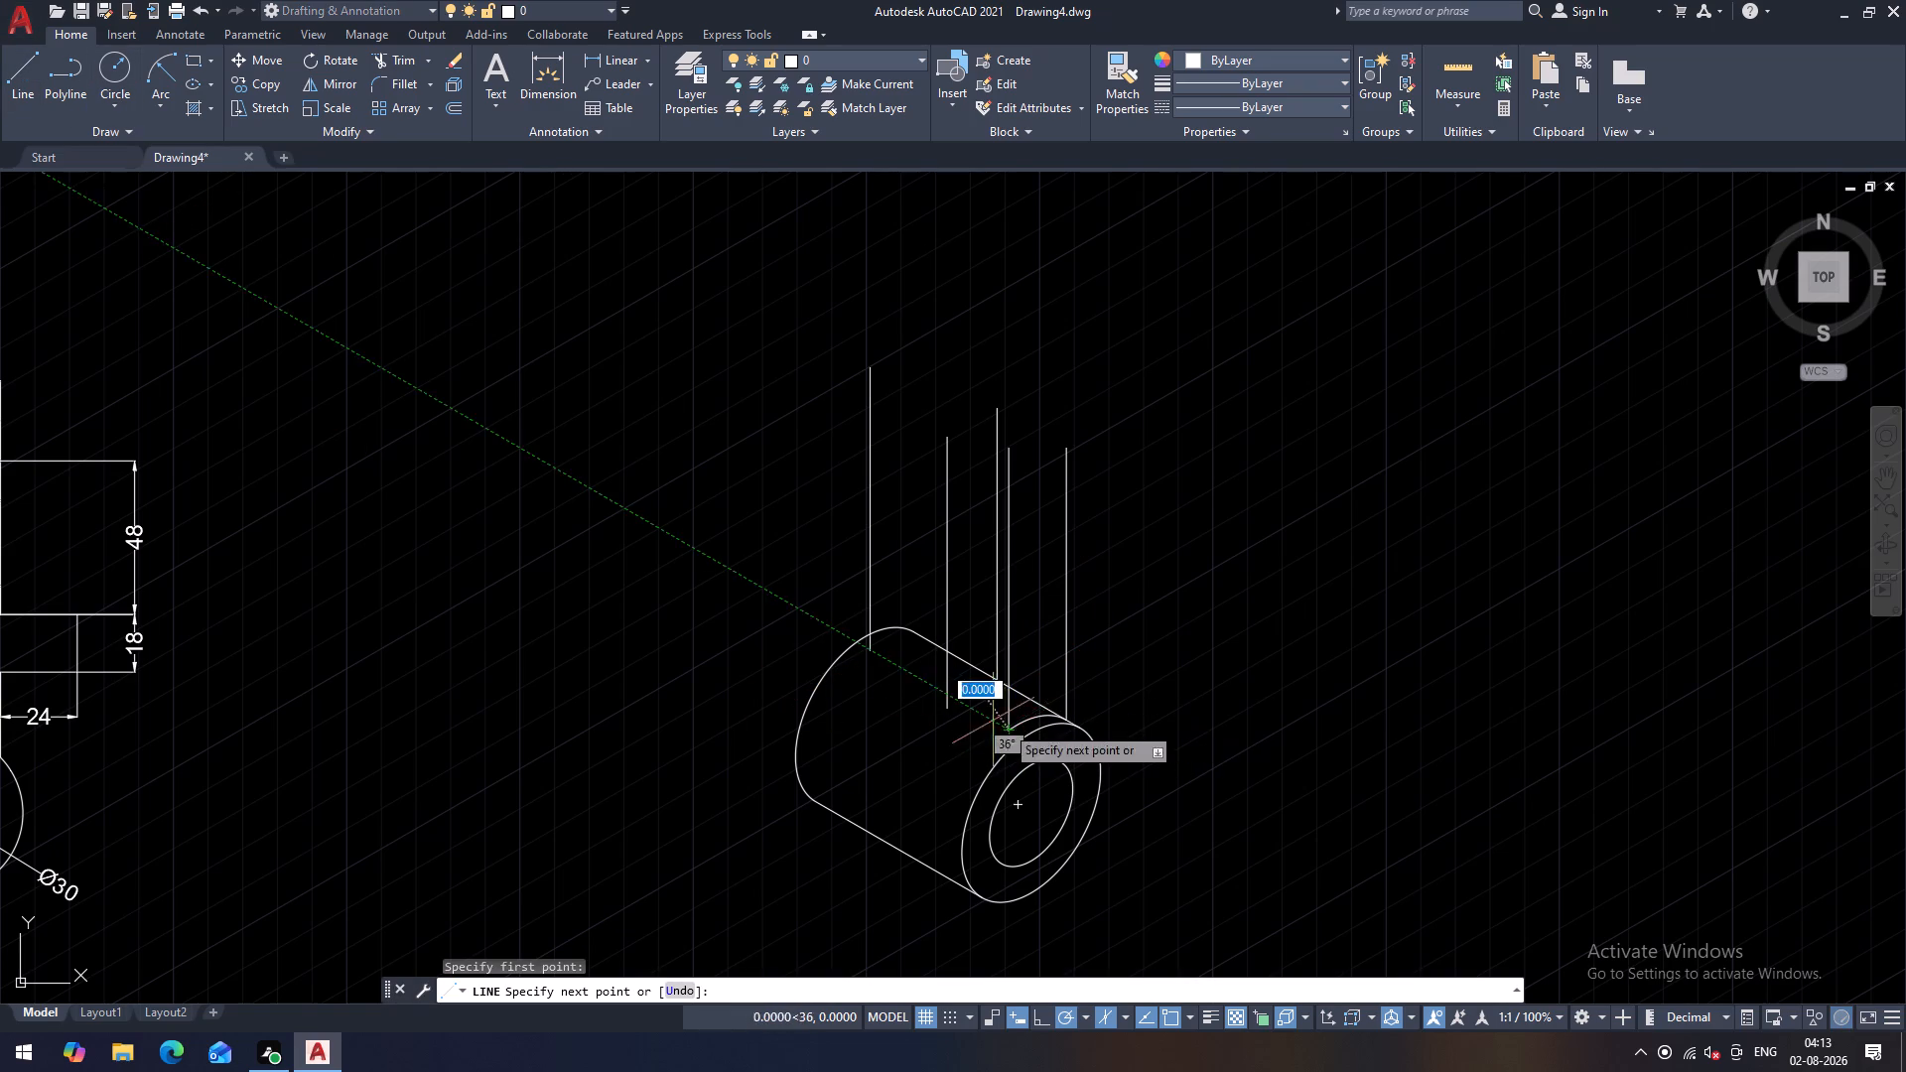
pyautogui.click(872, 646)
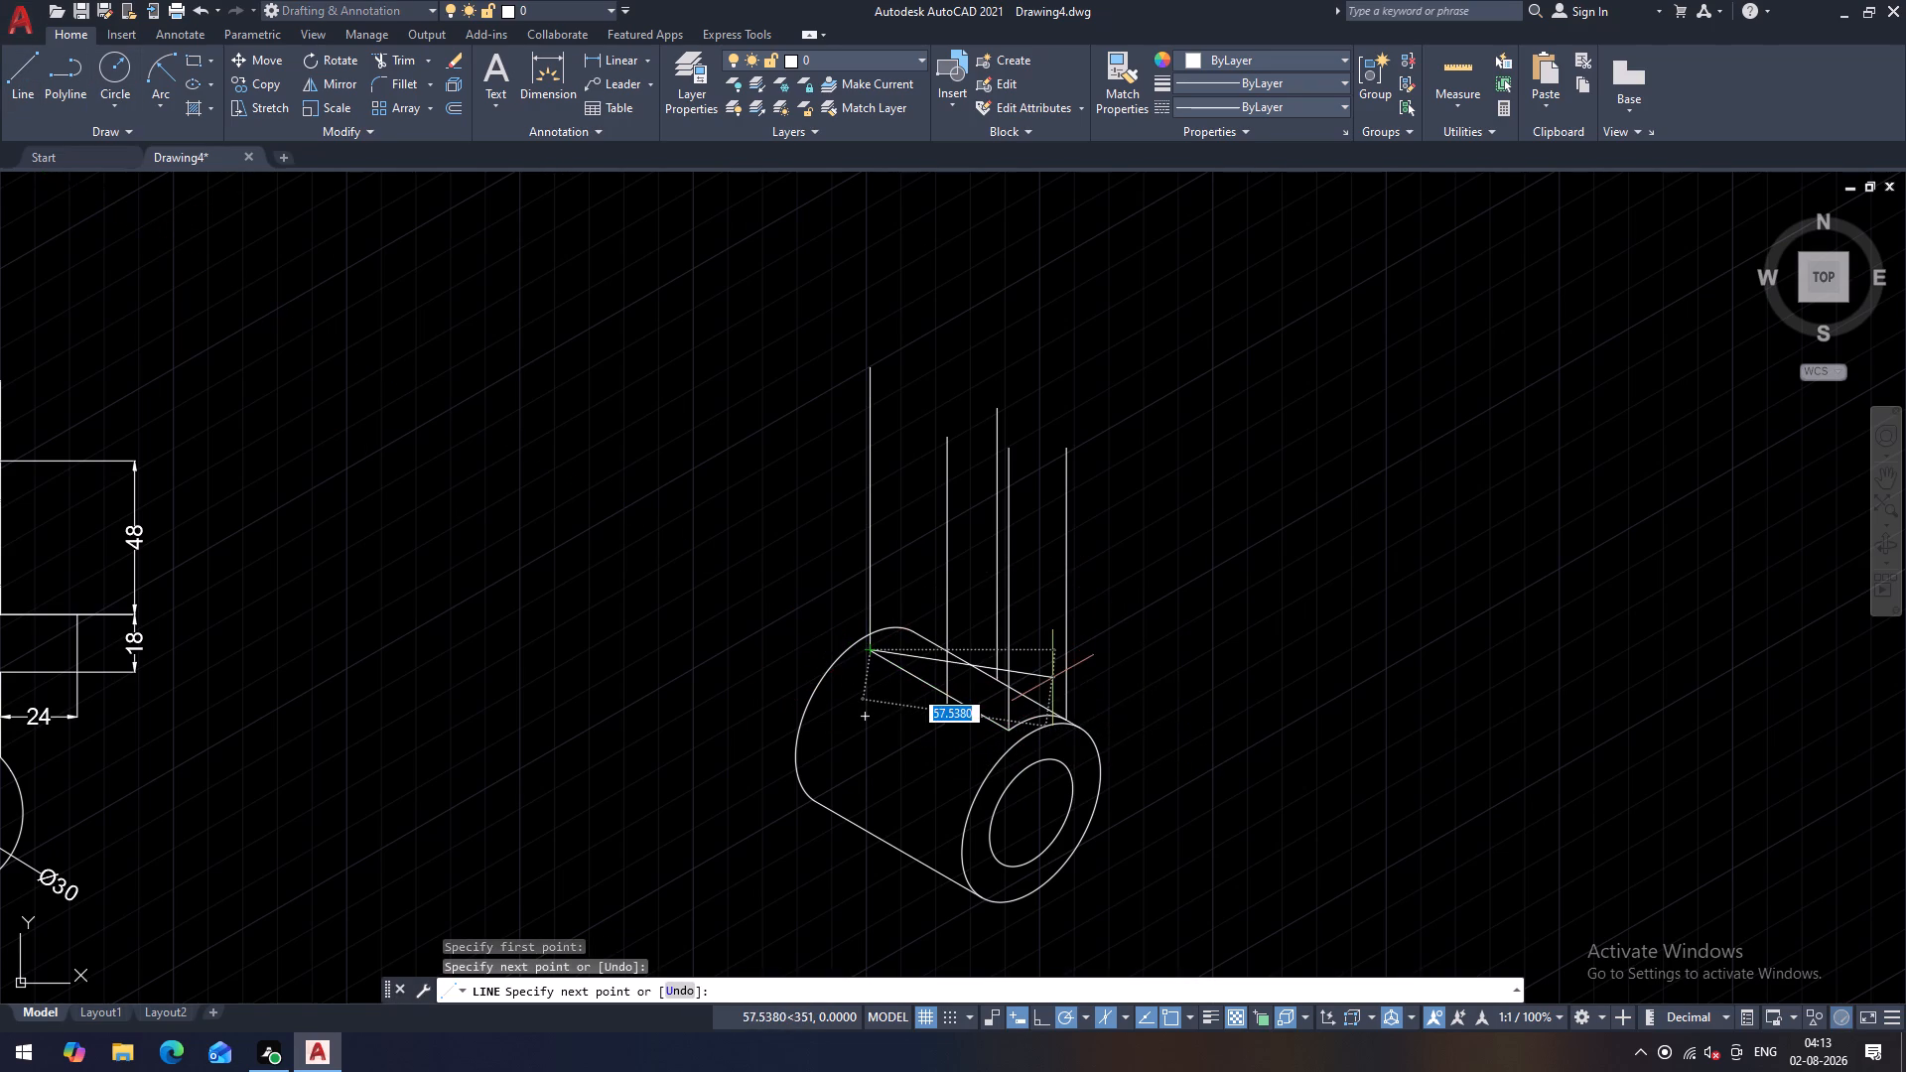
pyautogui.press('Escape')
# Delete the vertical line whose lower end lies midway along the cylinder's top edge.
pyautogui.moveTo(1032, 680); pyautogui.dragTo(1006, 683, button='middle')
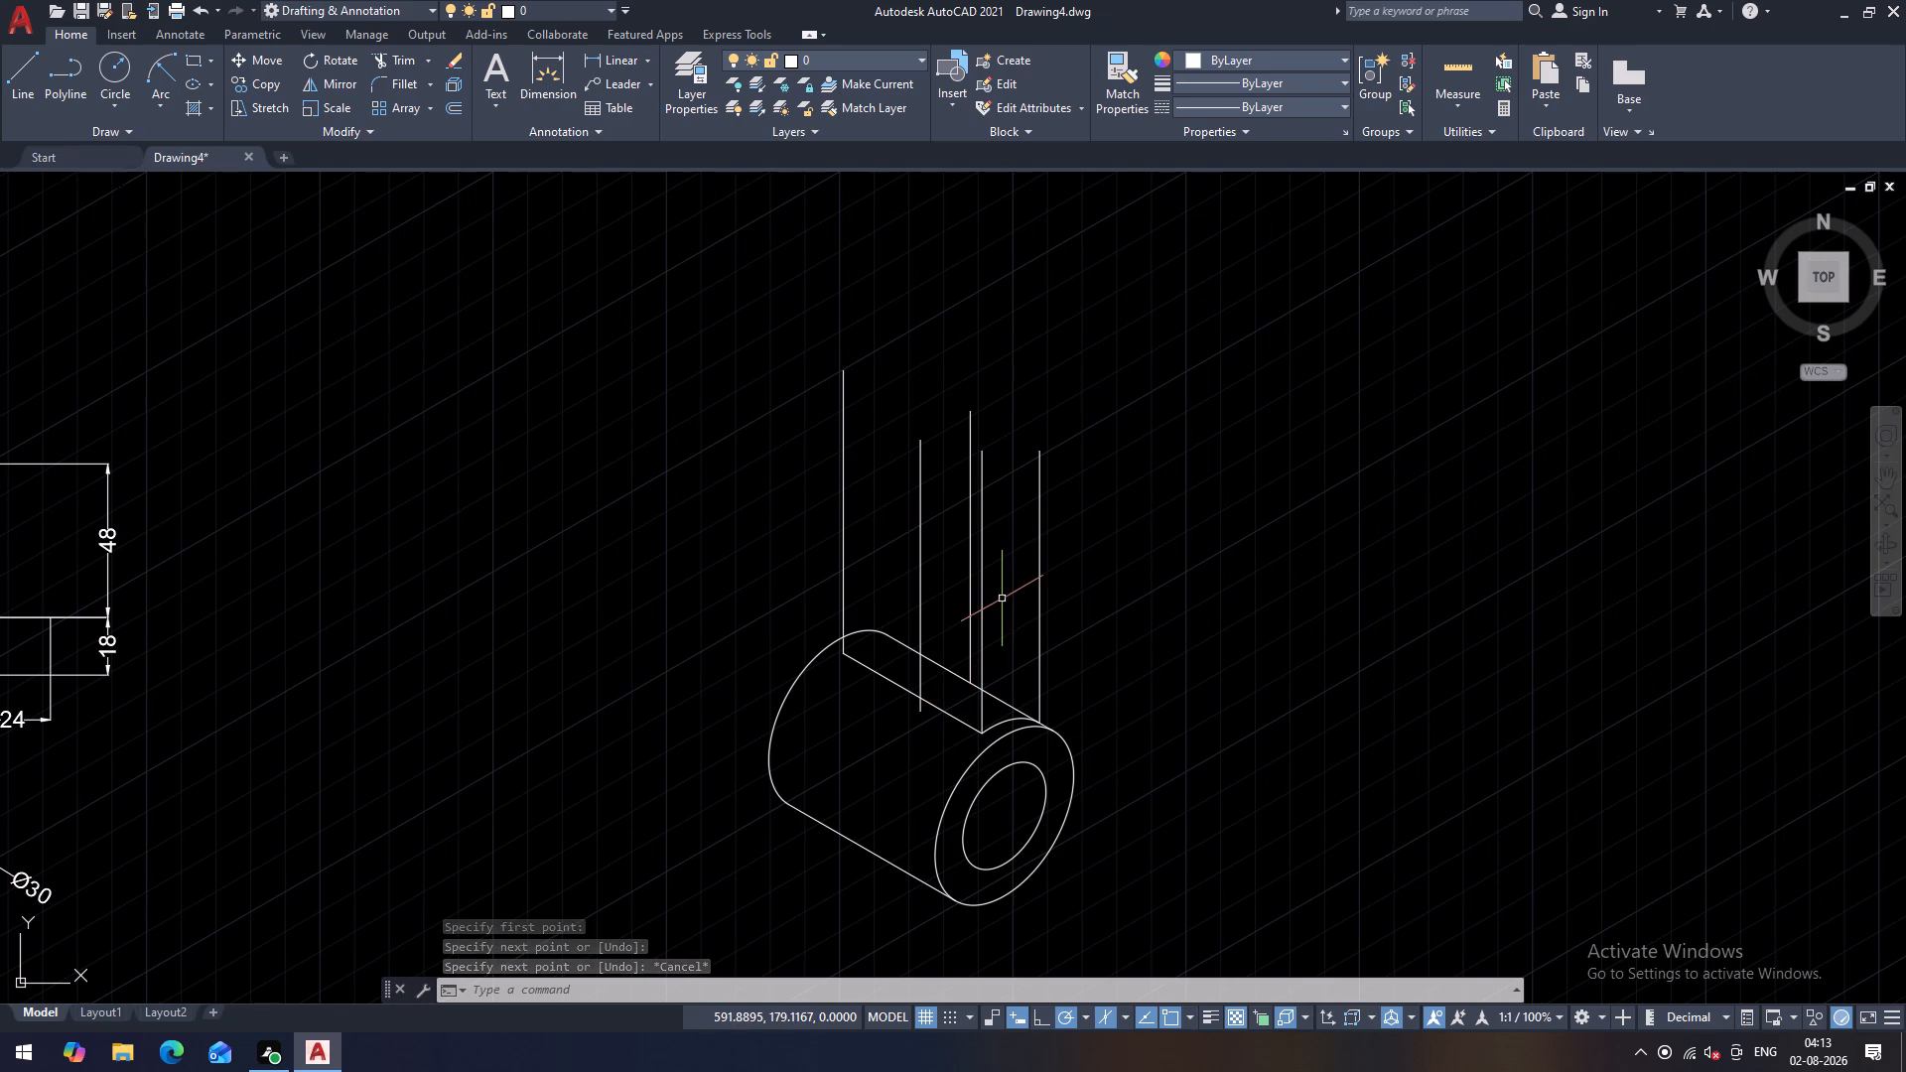
pyautogui.scroll(1, 1002, 599)
pyautogui.click(952, 636)
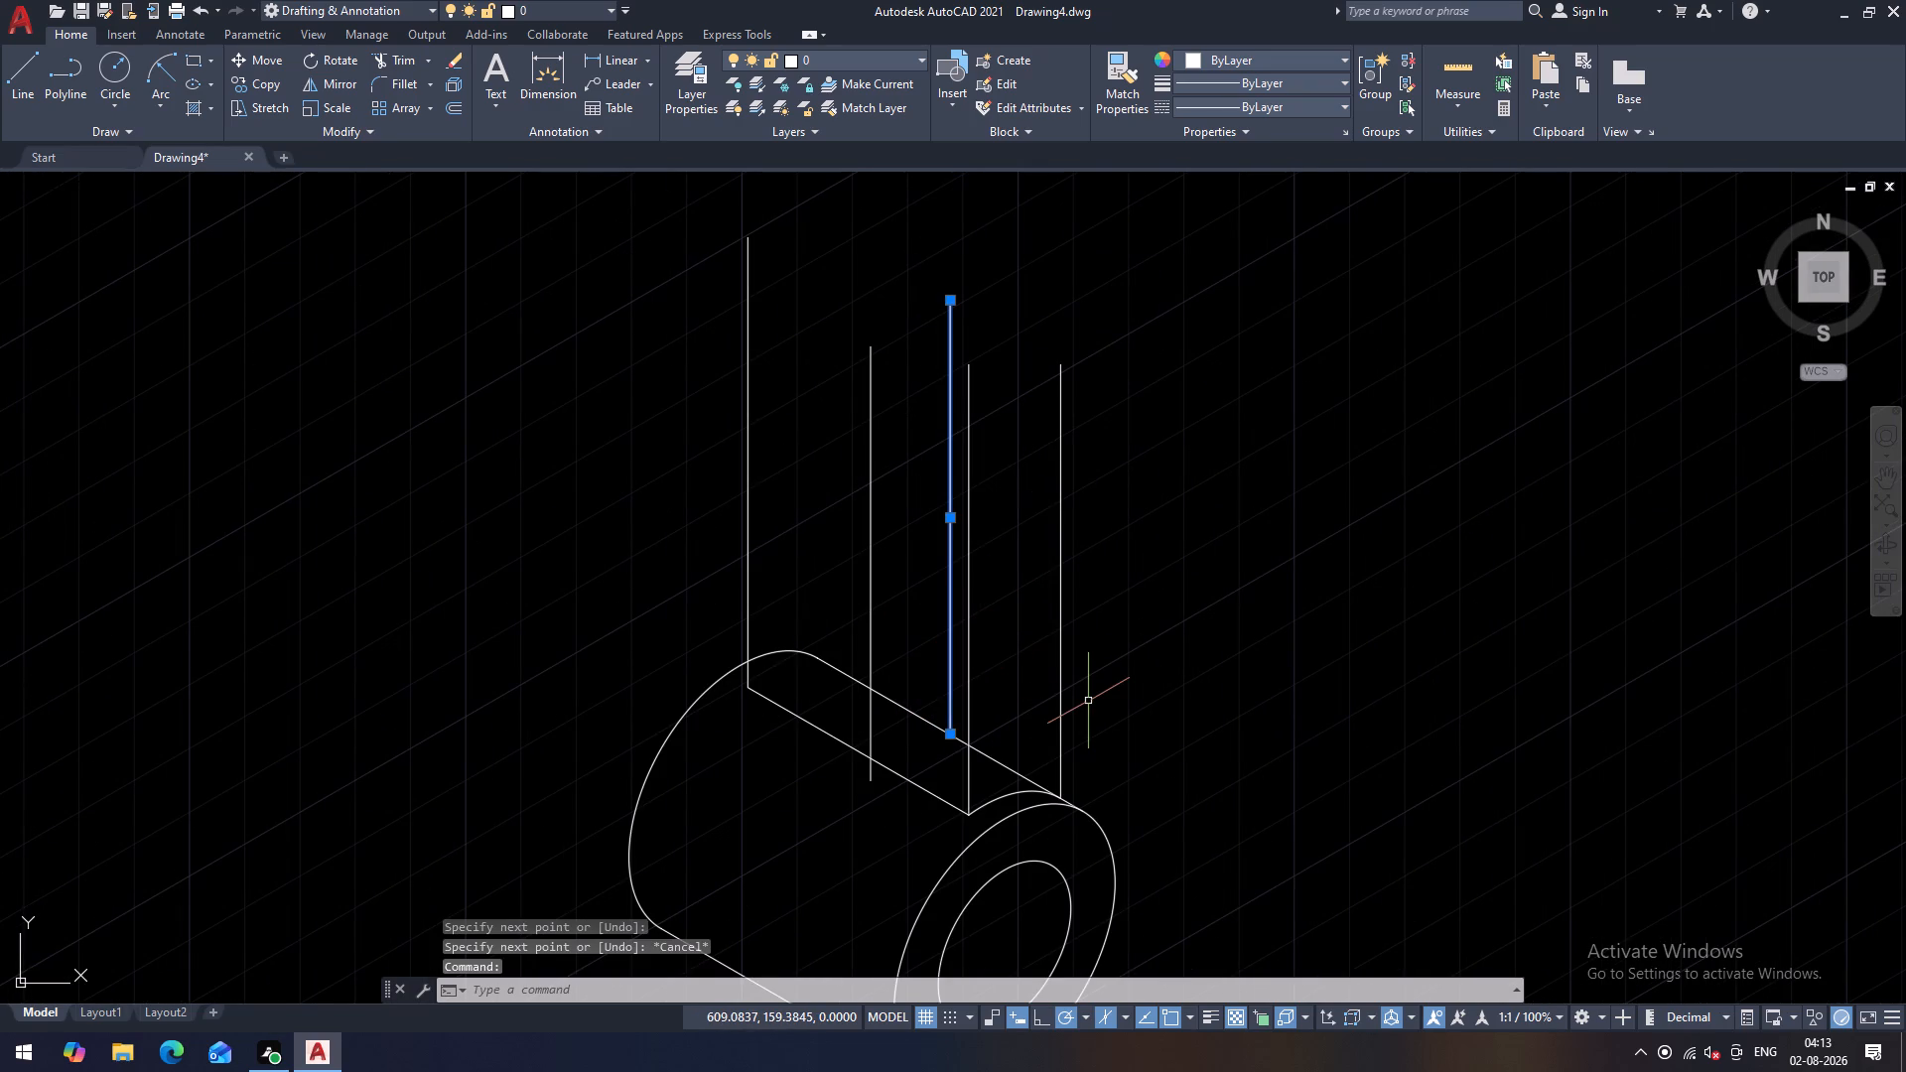
pyautogui.press('Delete')
pyautogui.scroll(-1, 1068, 697)
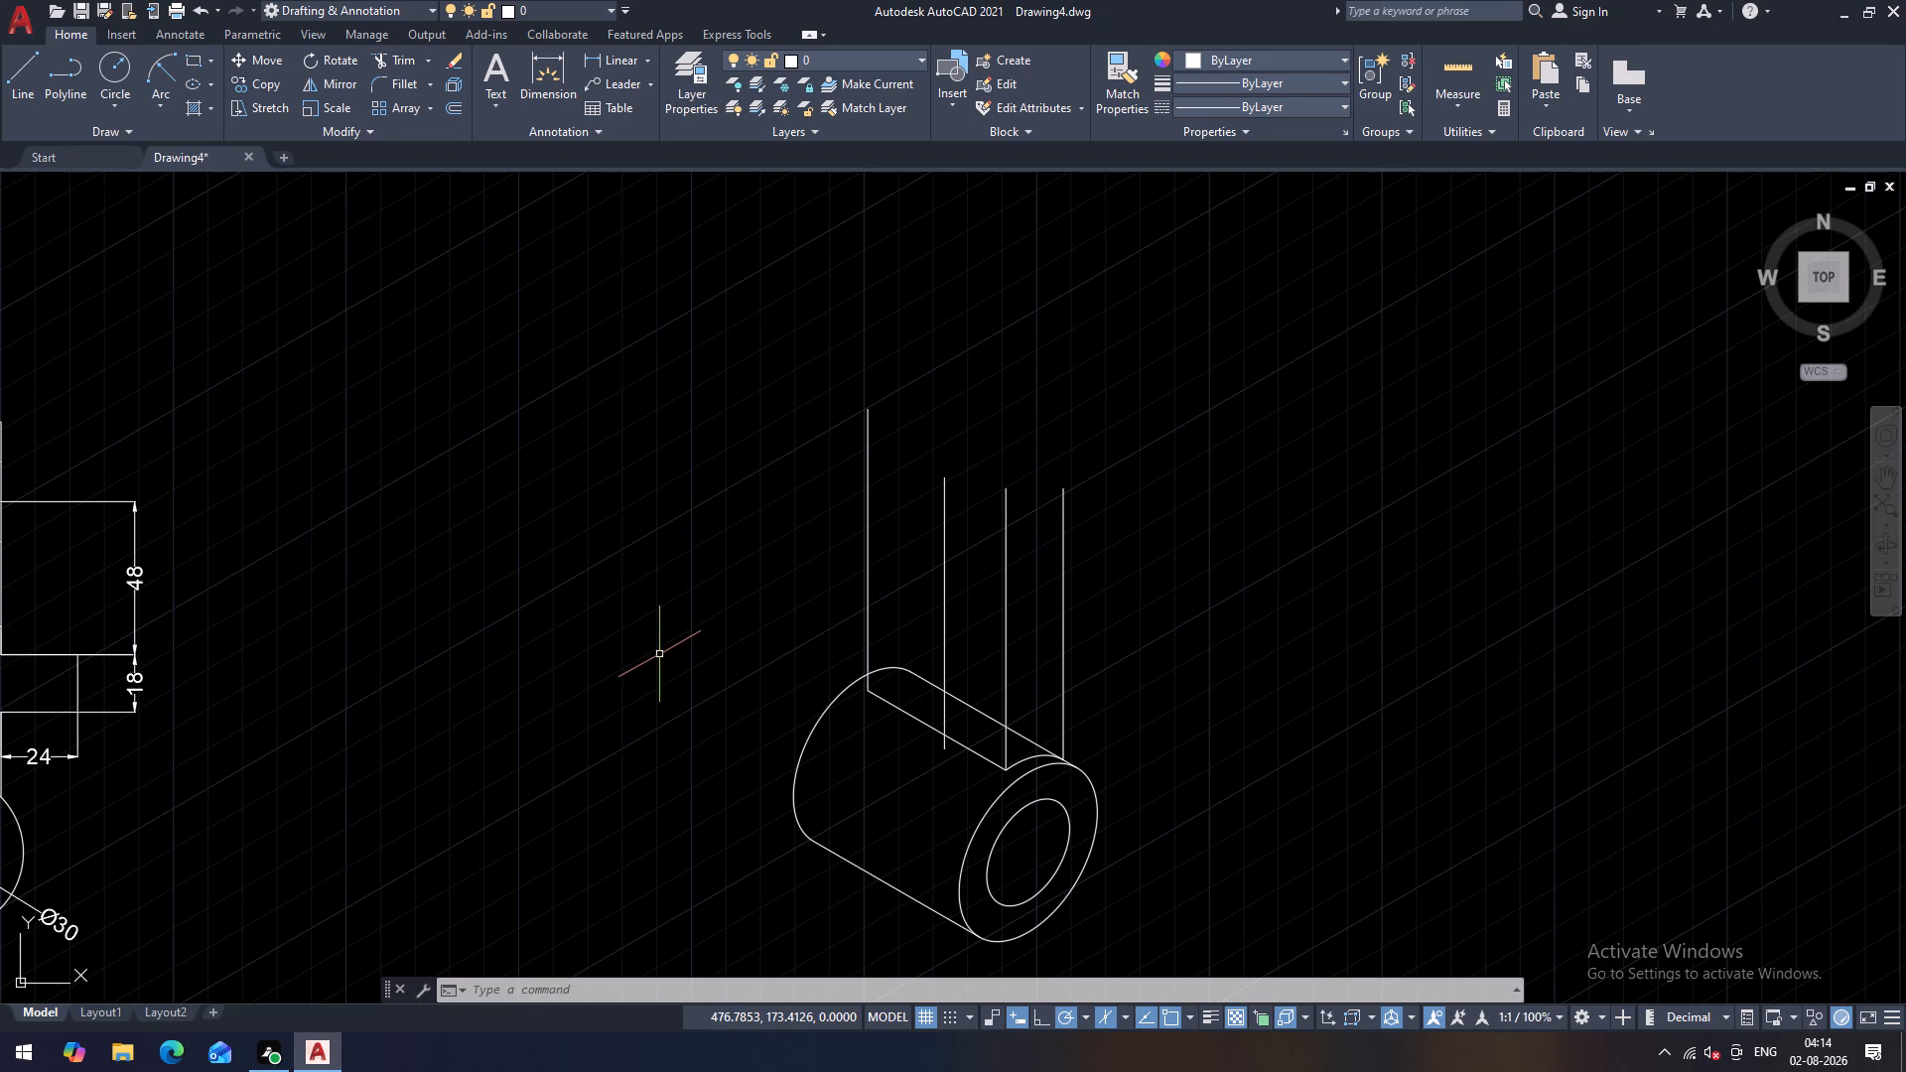
pyautogui.press('Escape')
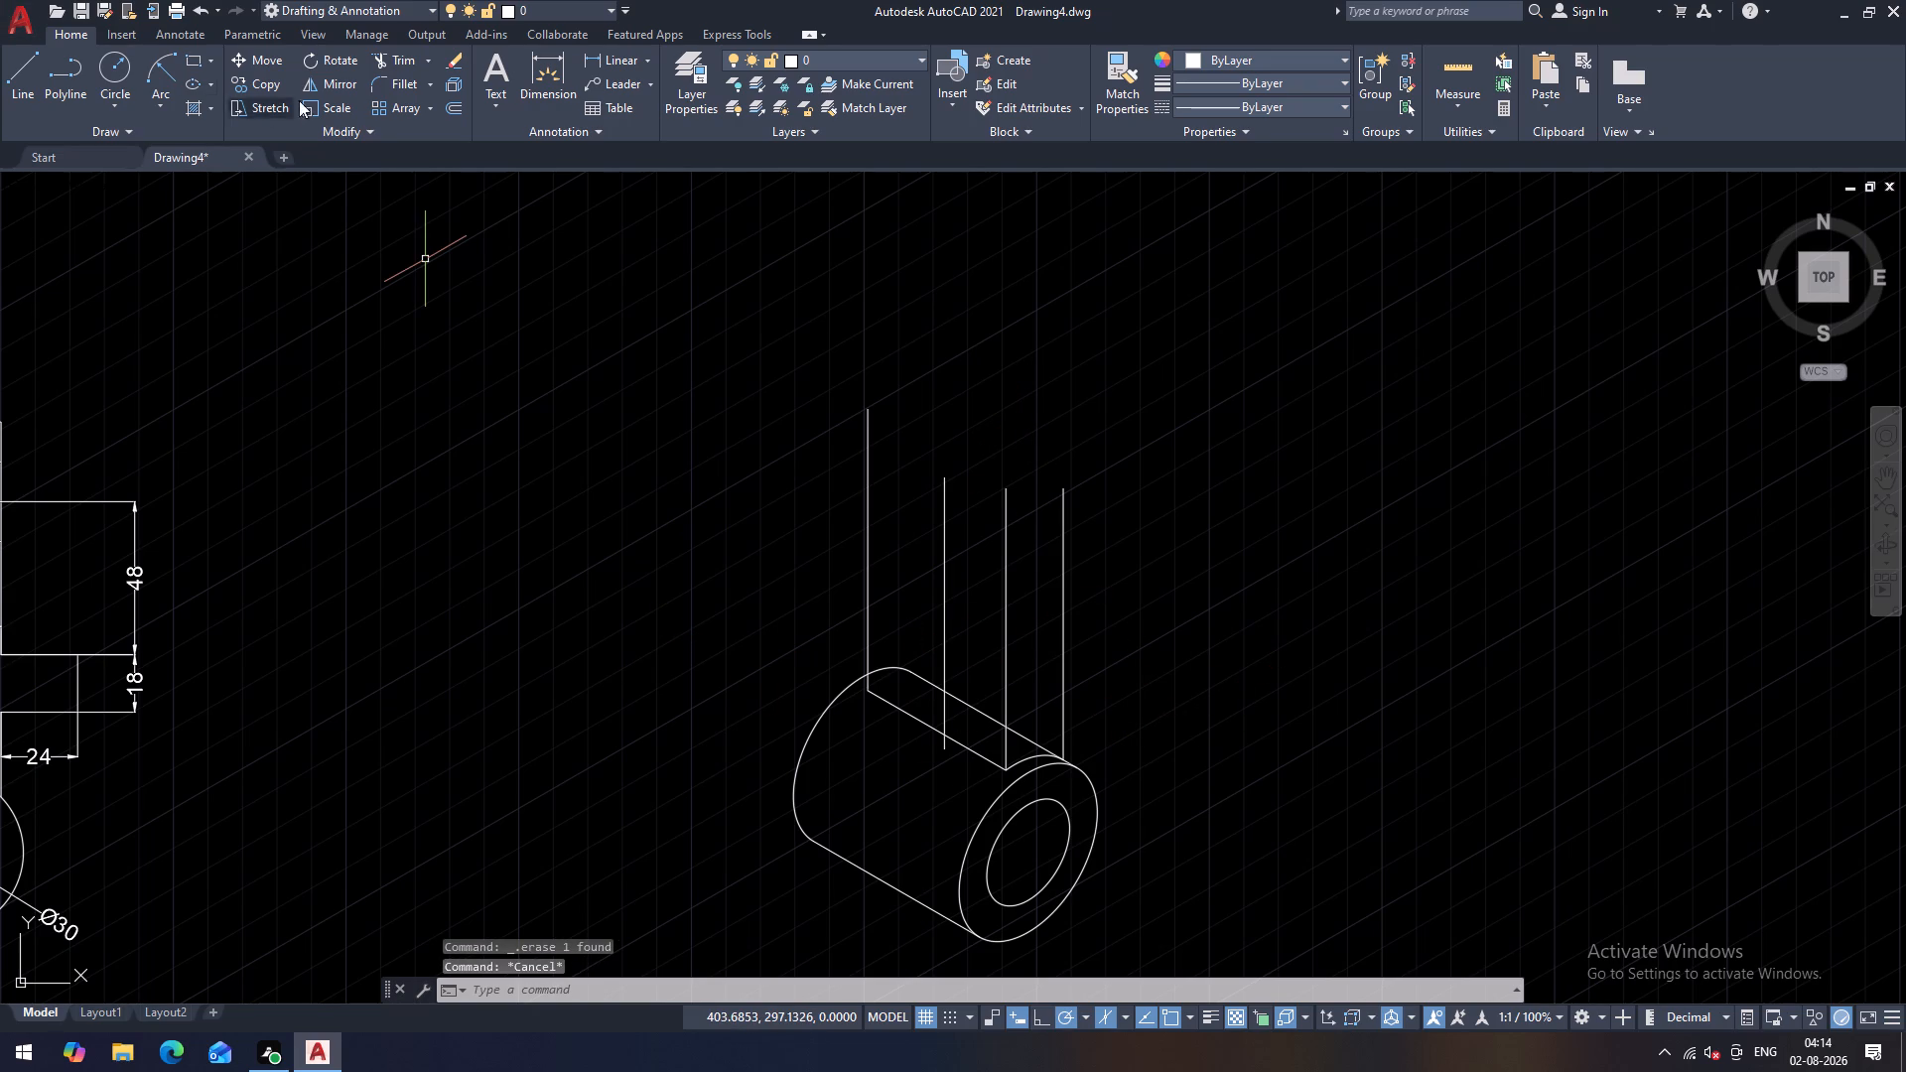
# Measure the vertical distances from the cylinder's front centre to the tops of the arc-end vertical line and the line just behind it.
pyautogui.click(600, 54)
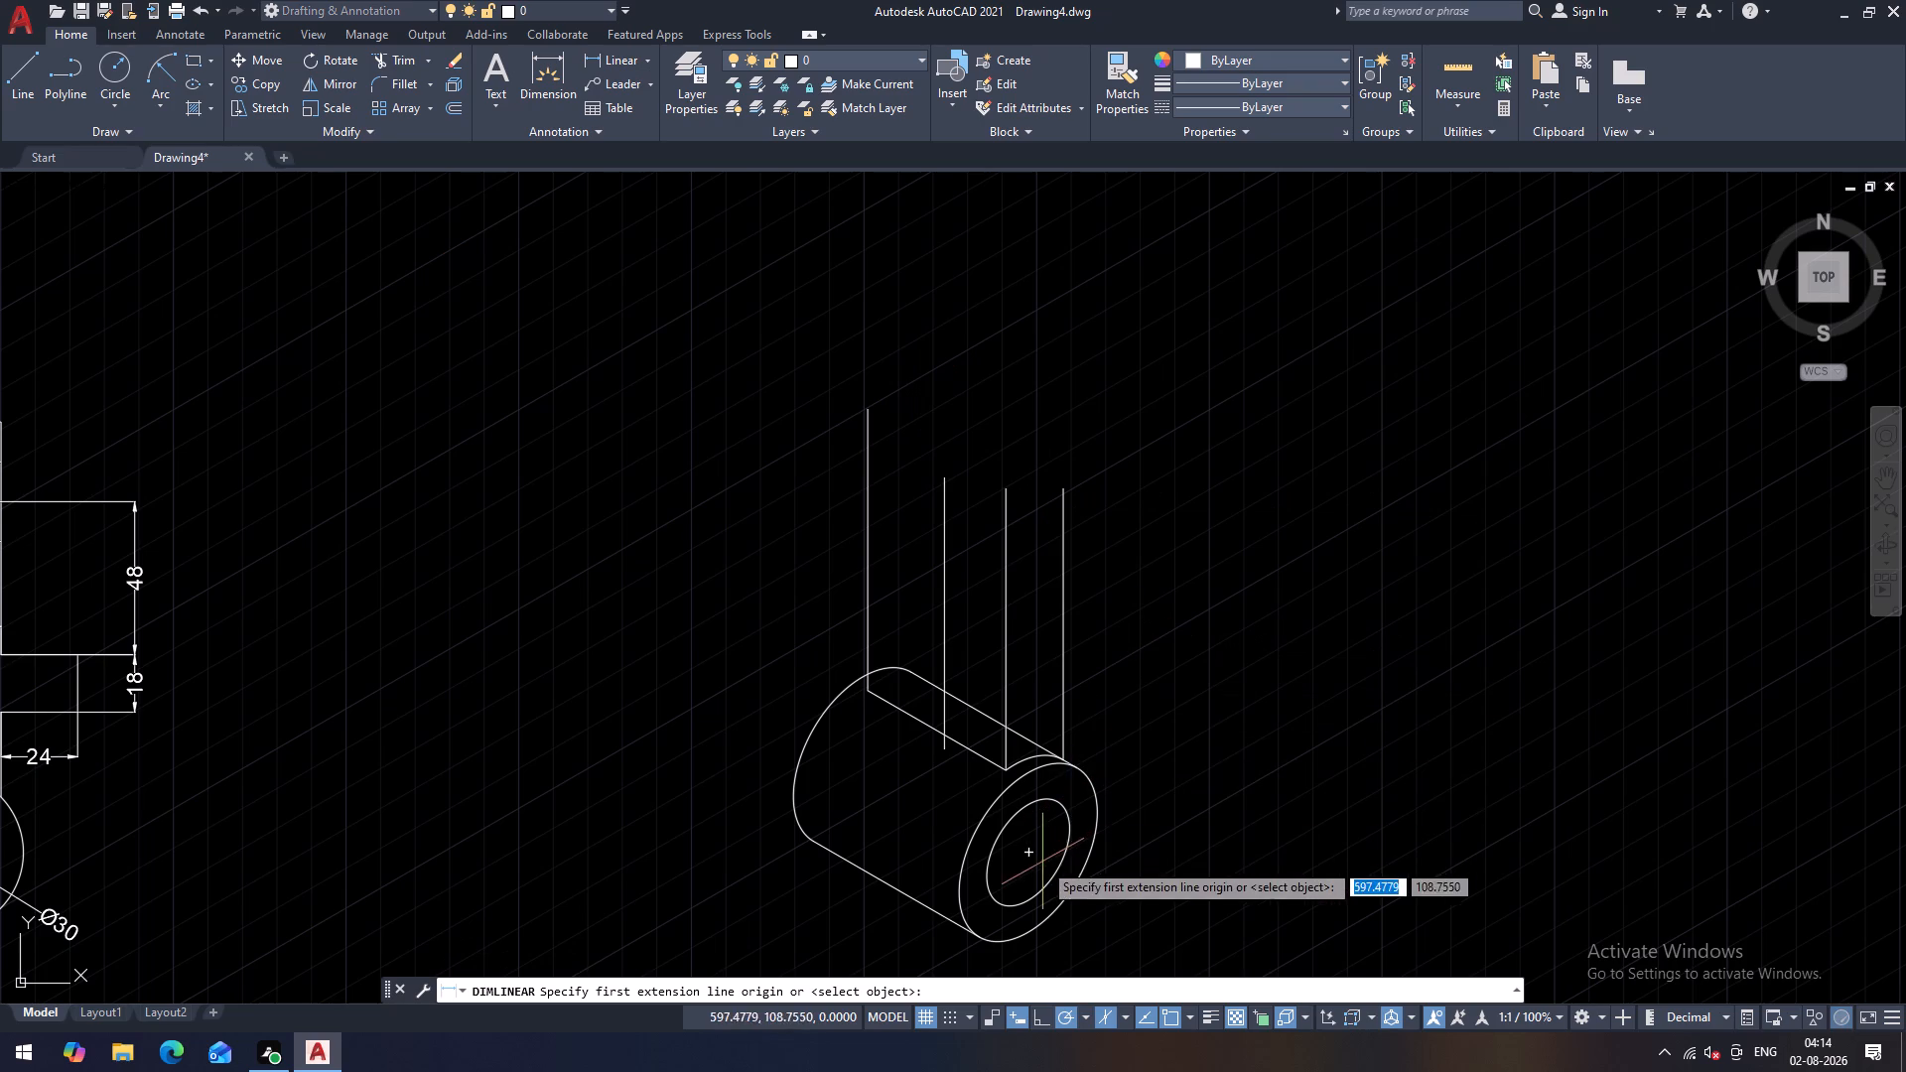
pyautogui.click(1034, 850)
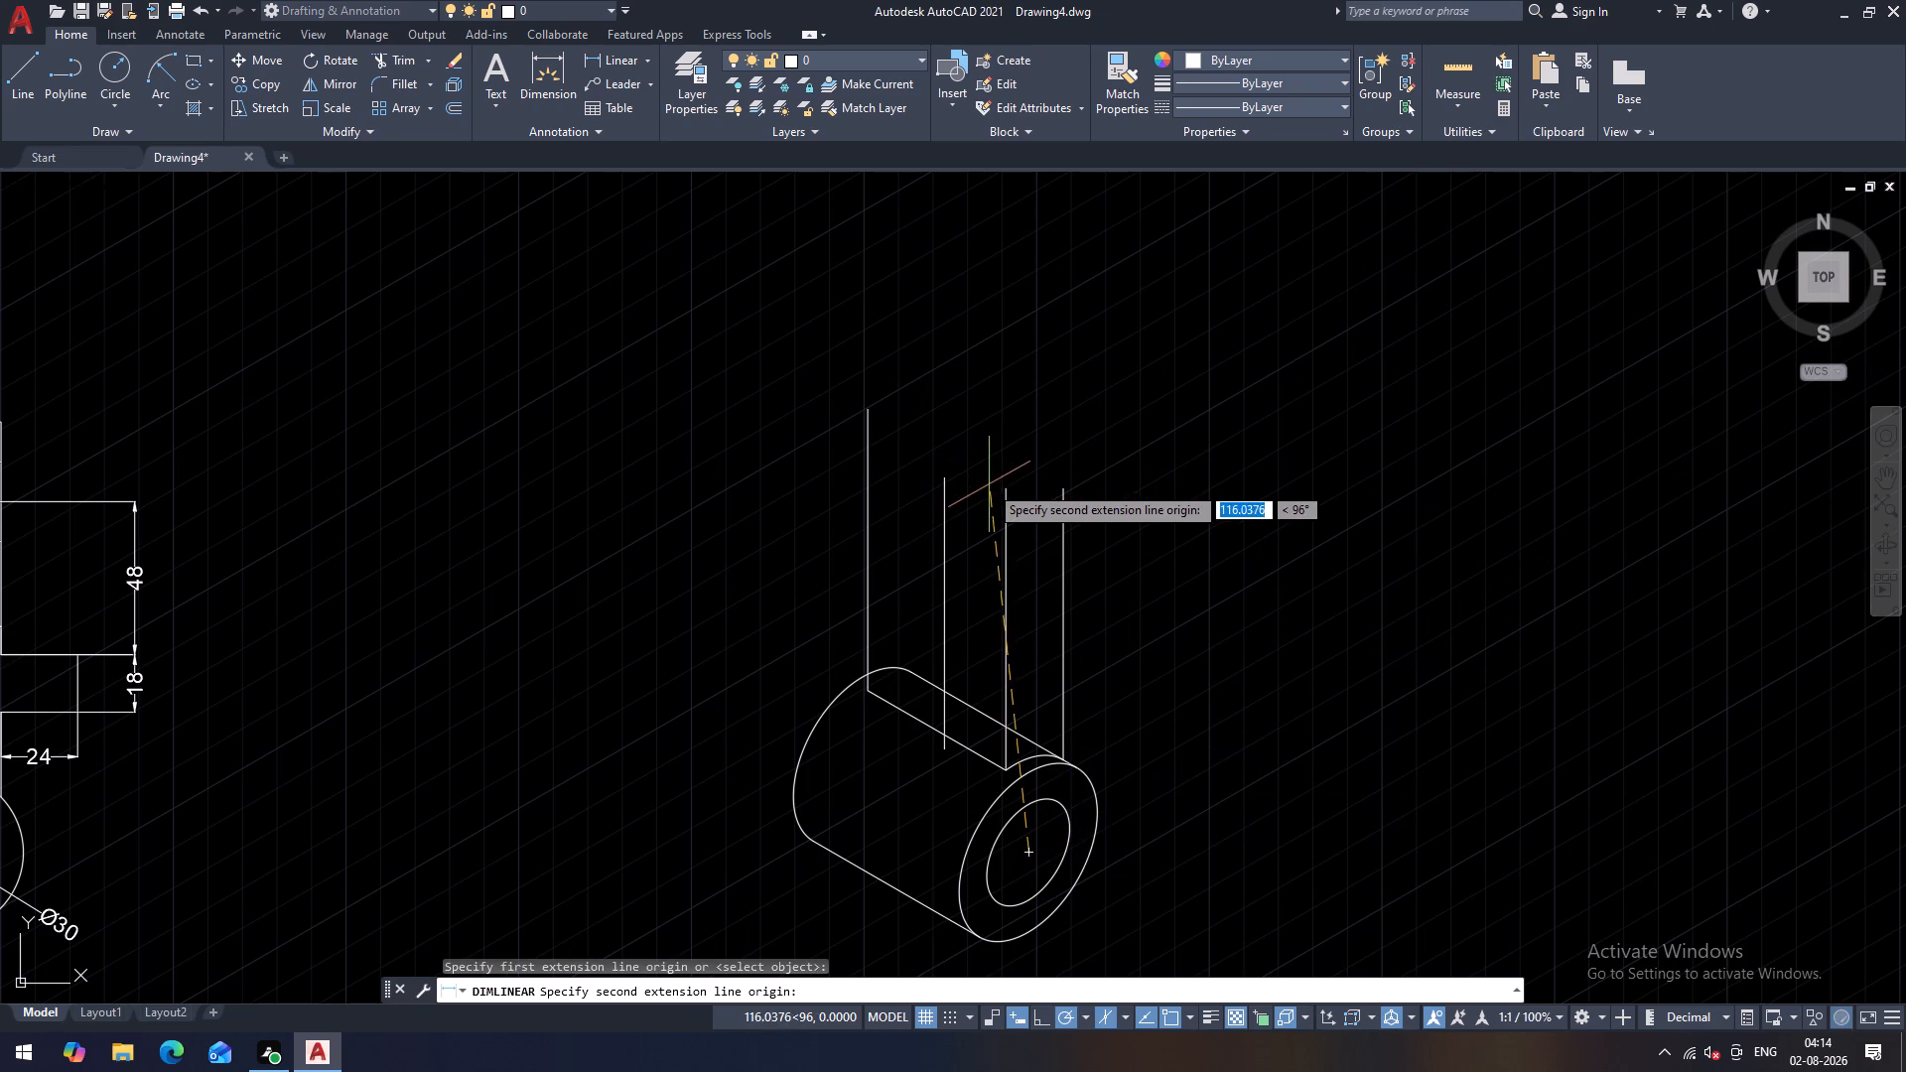
pyautogui.click(1005, 487)
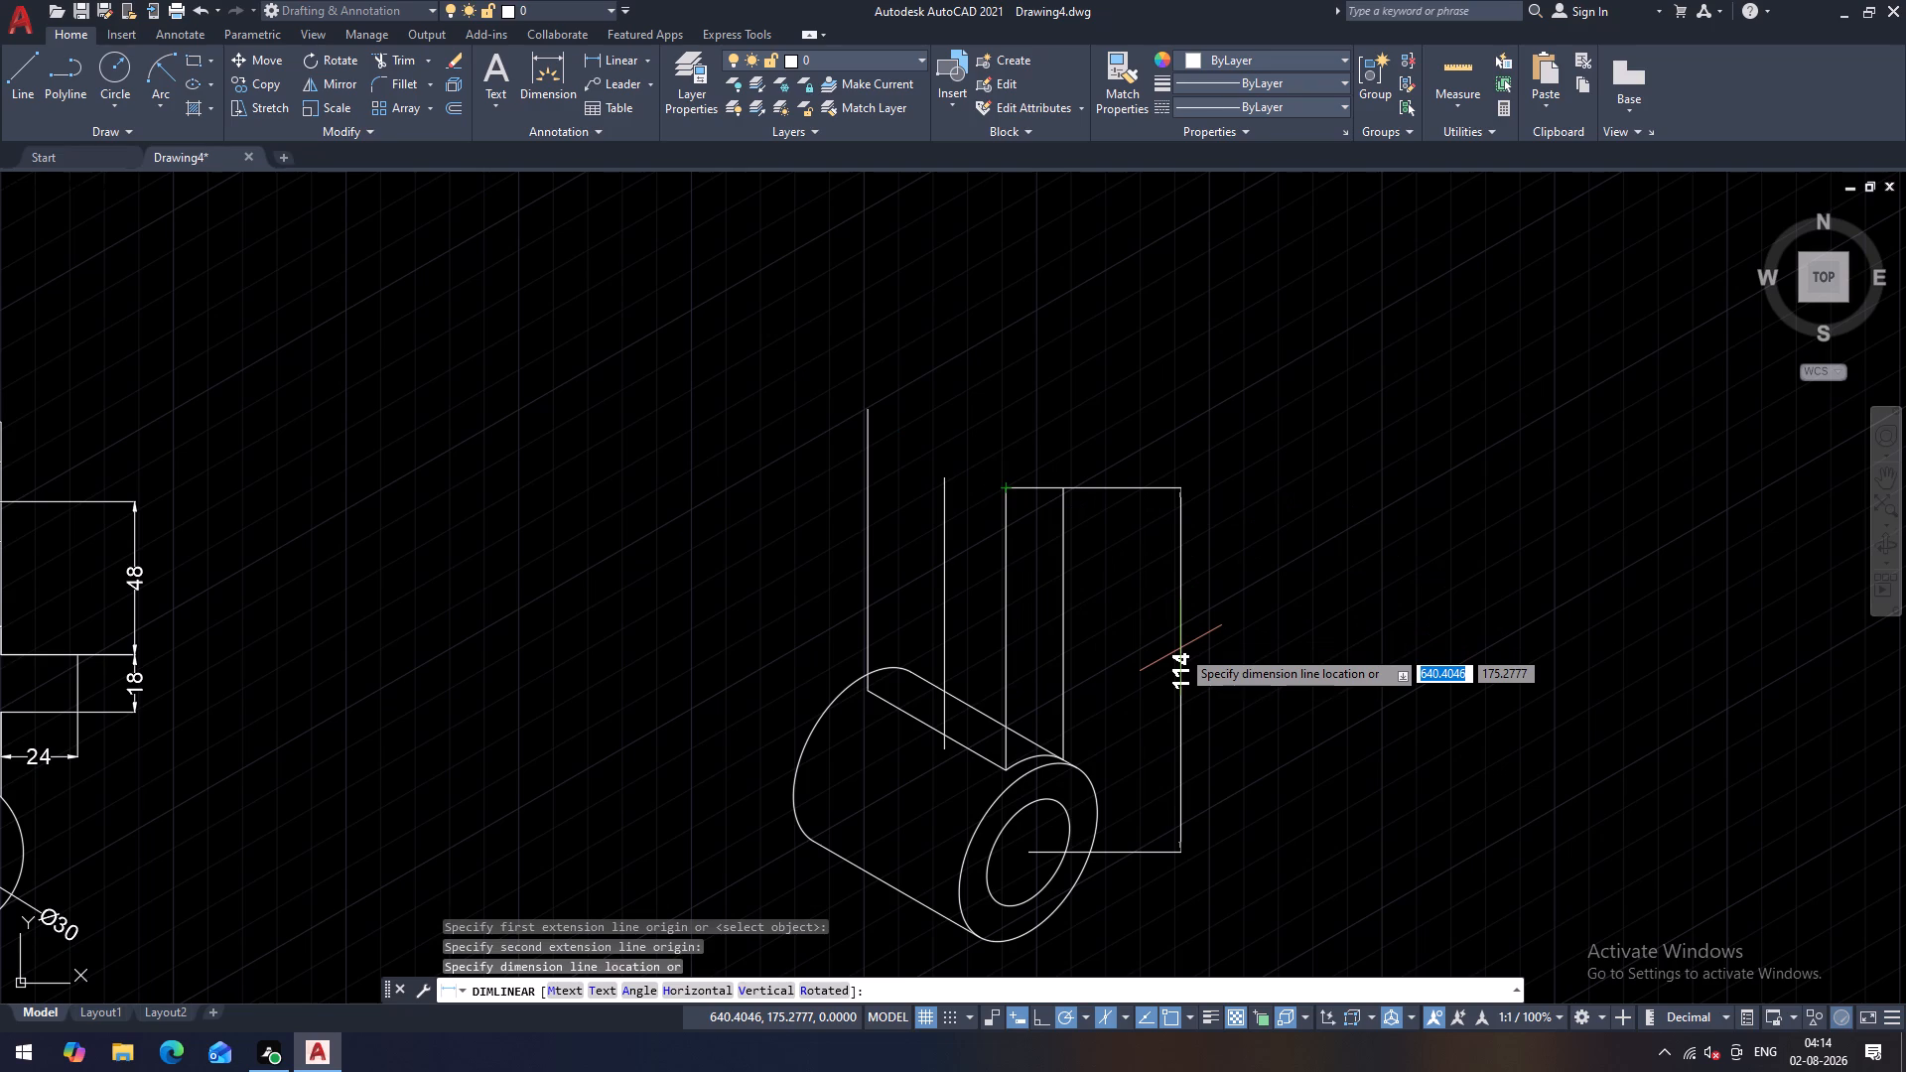
pyautogui.press('Escape')
pyautogui.press('space')
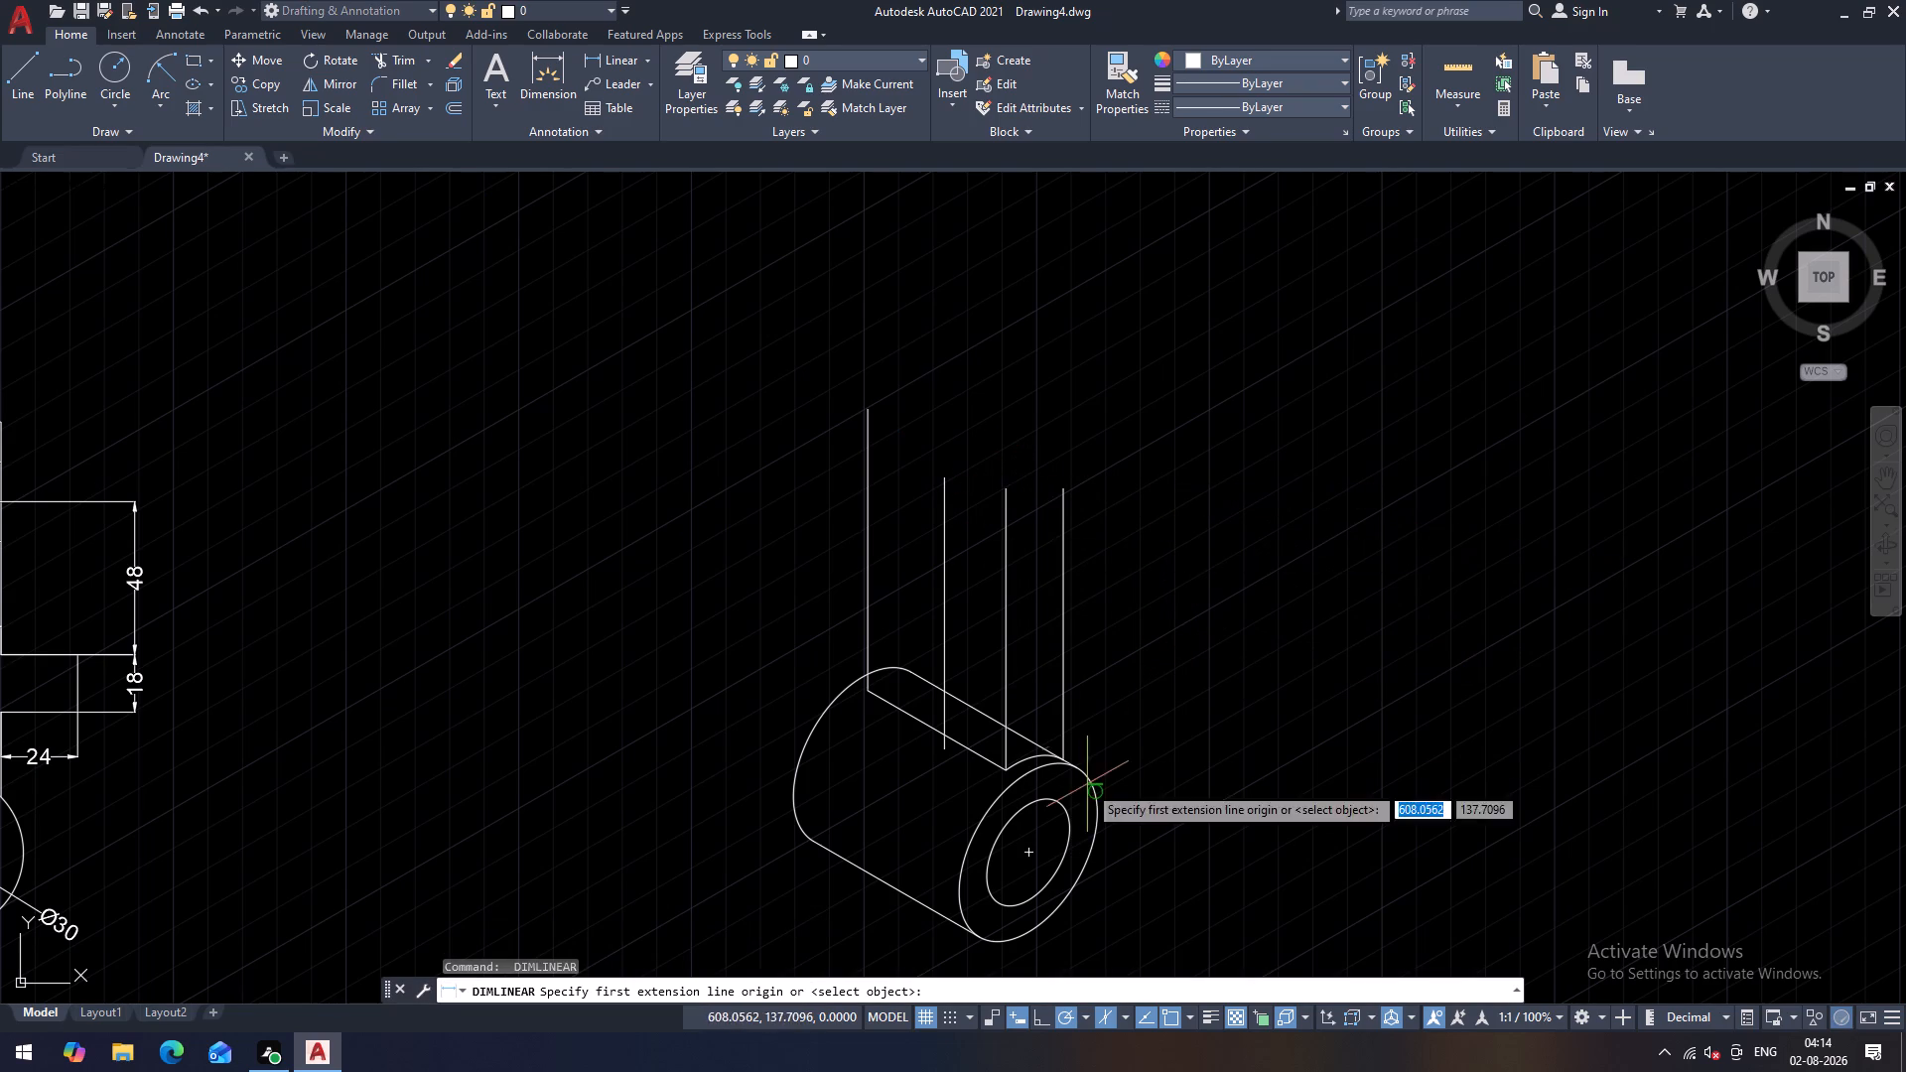
pyautogui.click(1025, 850)
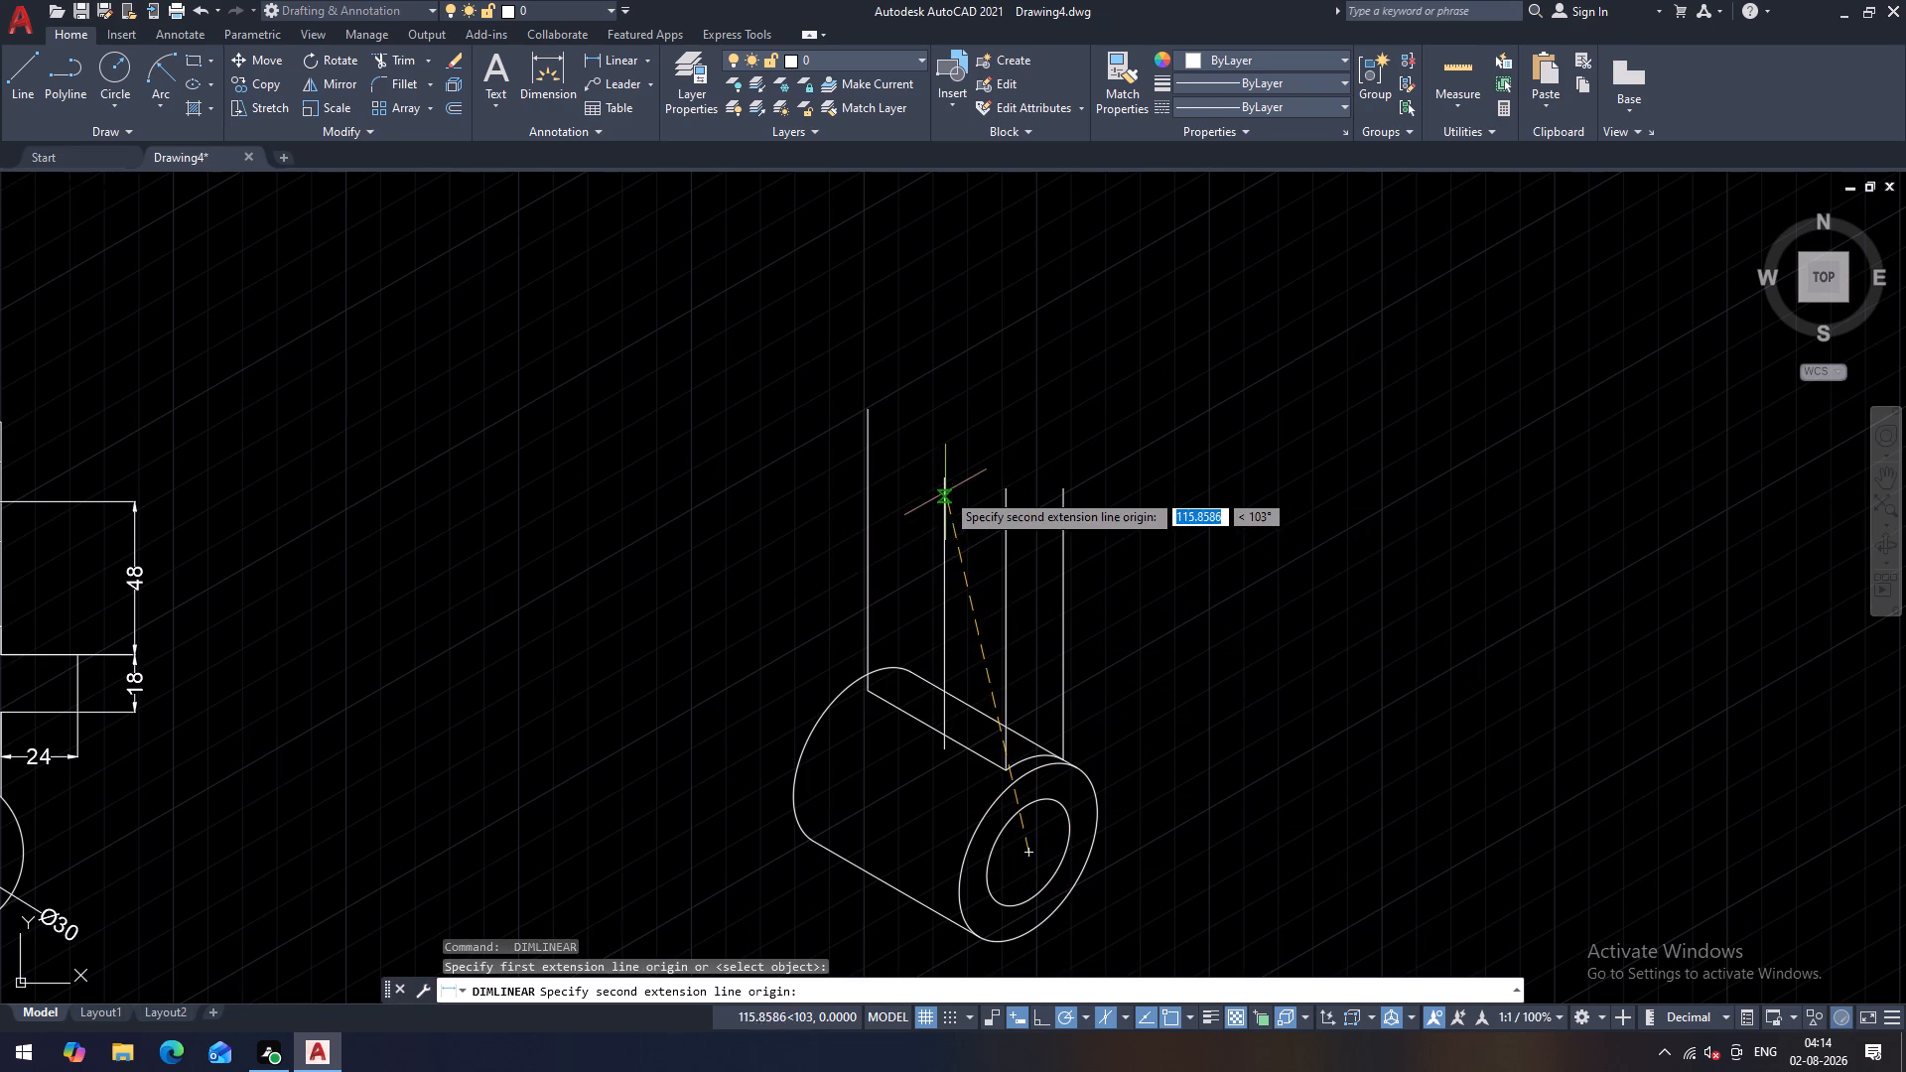
pyautogui.click(946, 472)
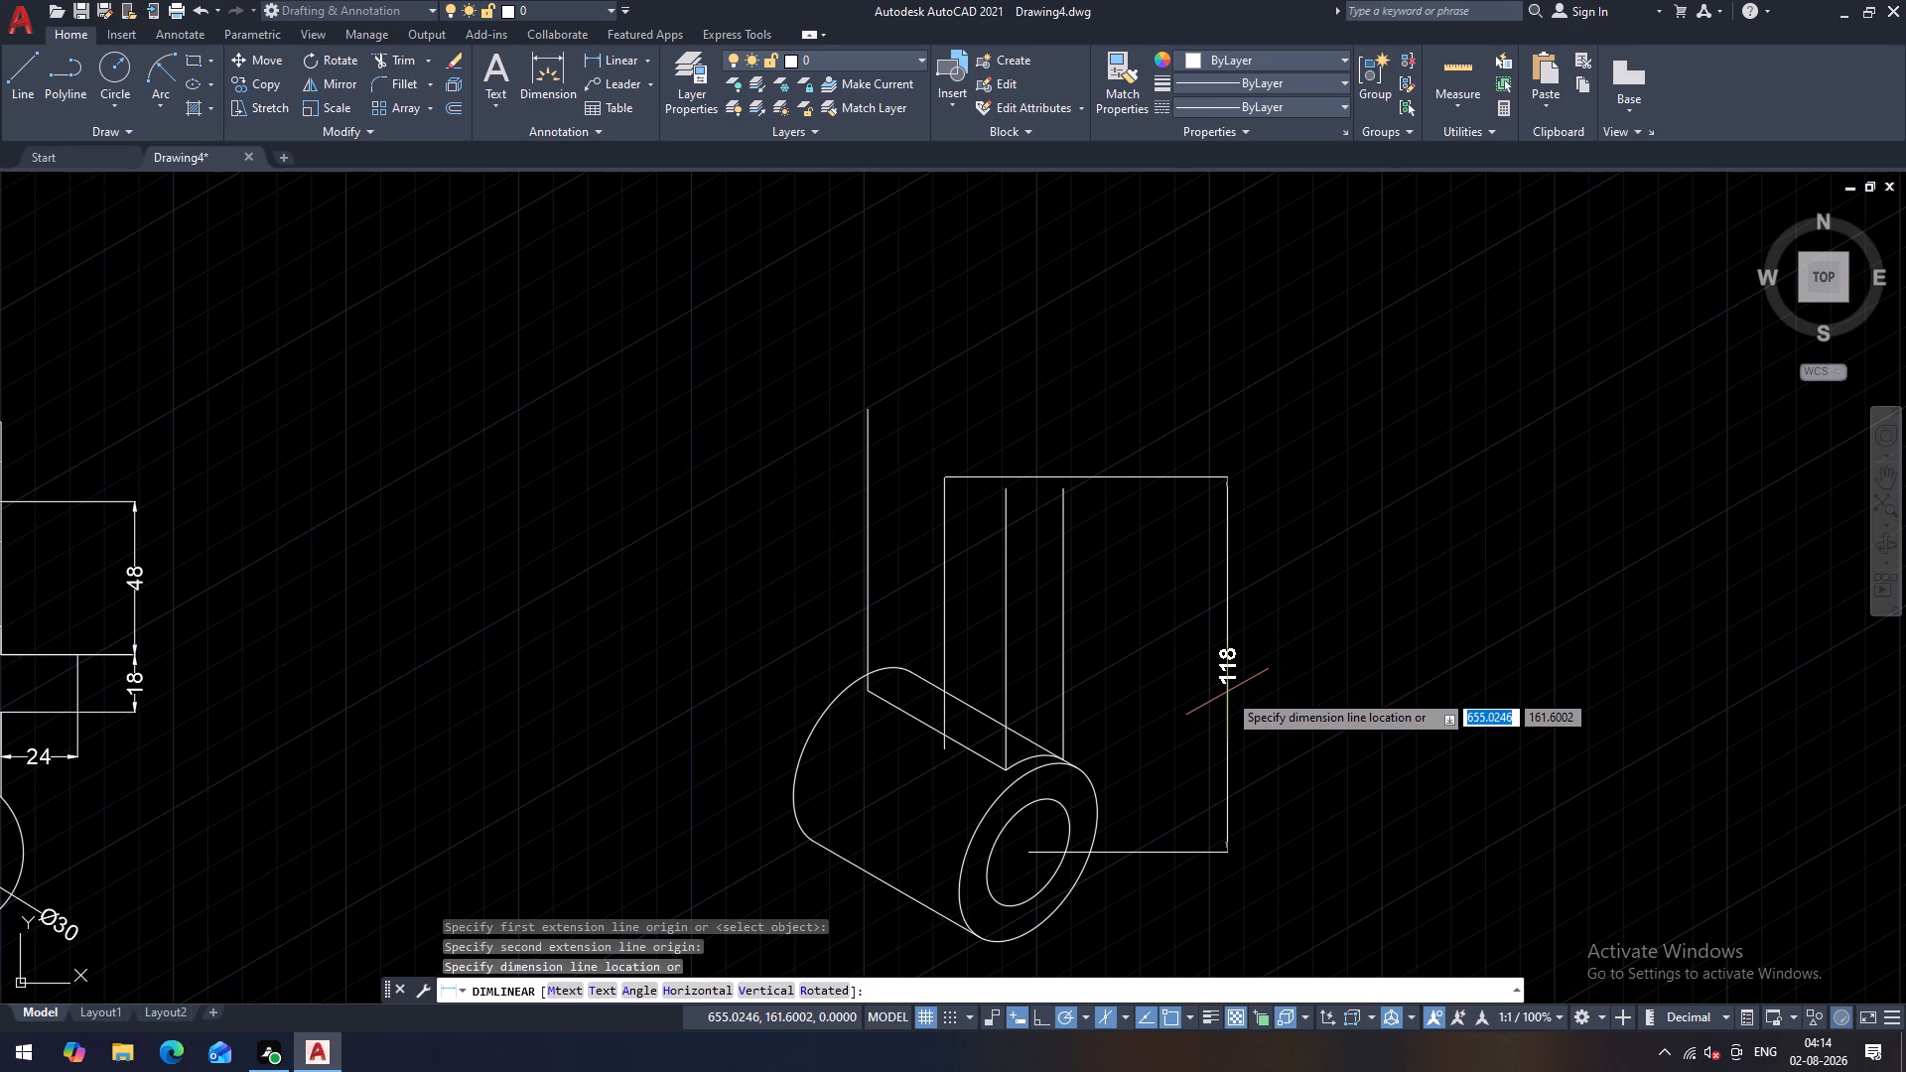
pyautogui.press('Escape')
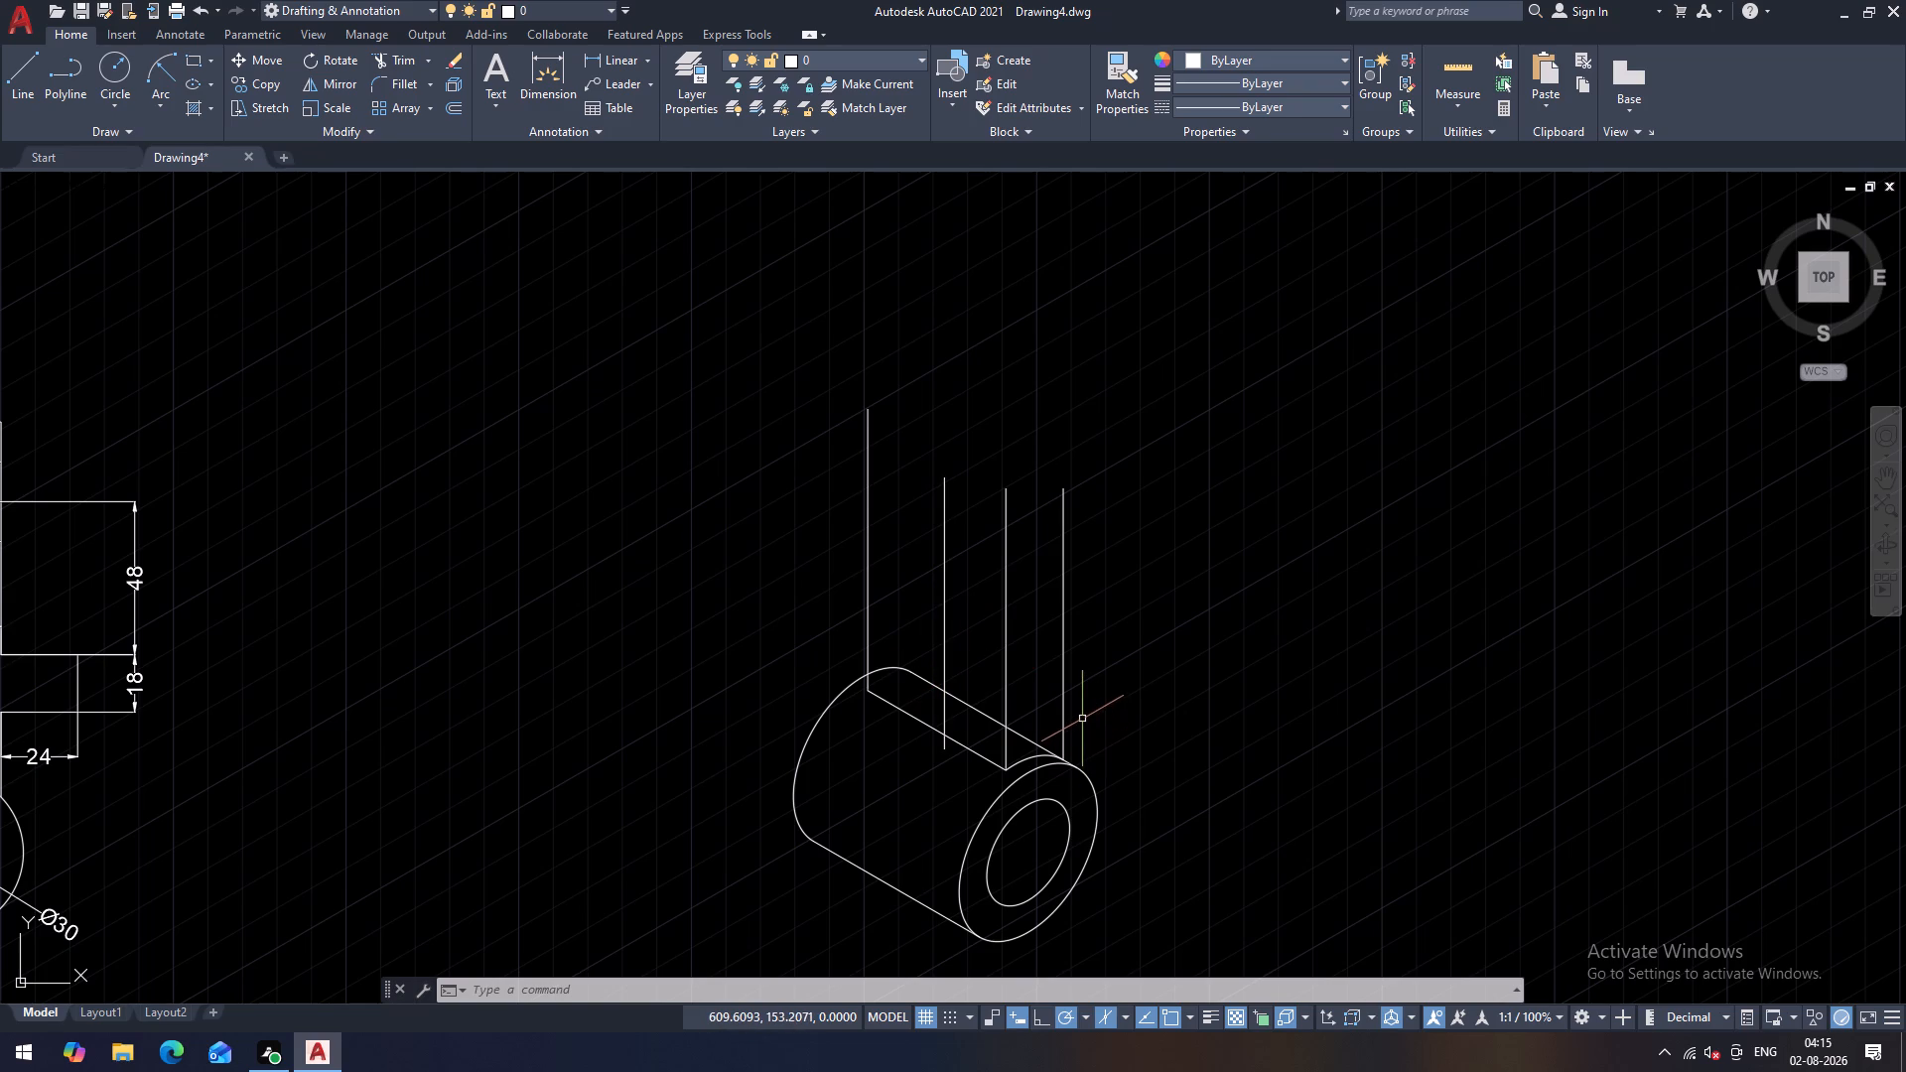
# Move the whole isometric figure, cylinder and four vertical lines, closer to the dimensioned side view.
pyautogui.scroll(-1, 1094, 708)
pyautogui.moveTo(1134, 706); pyautogui.dragTo(1331, 674, button='middle')
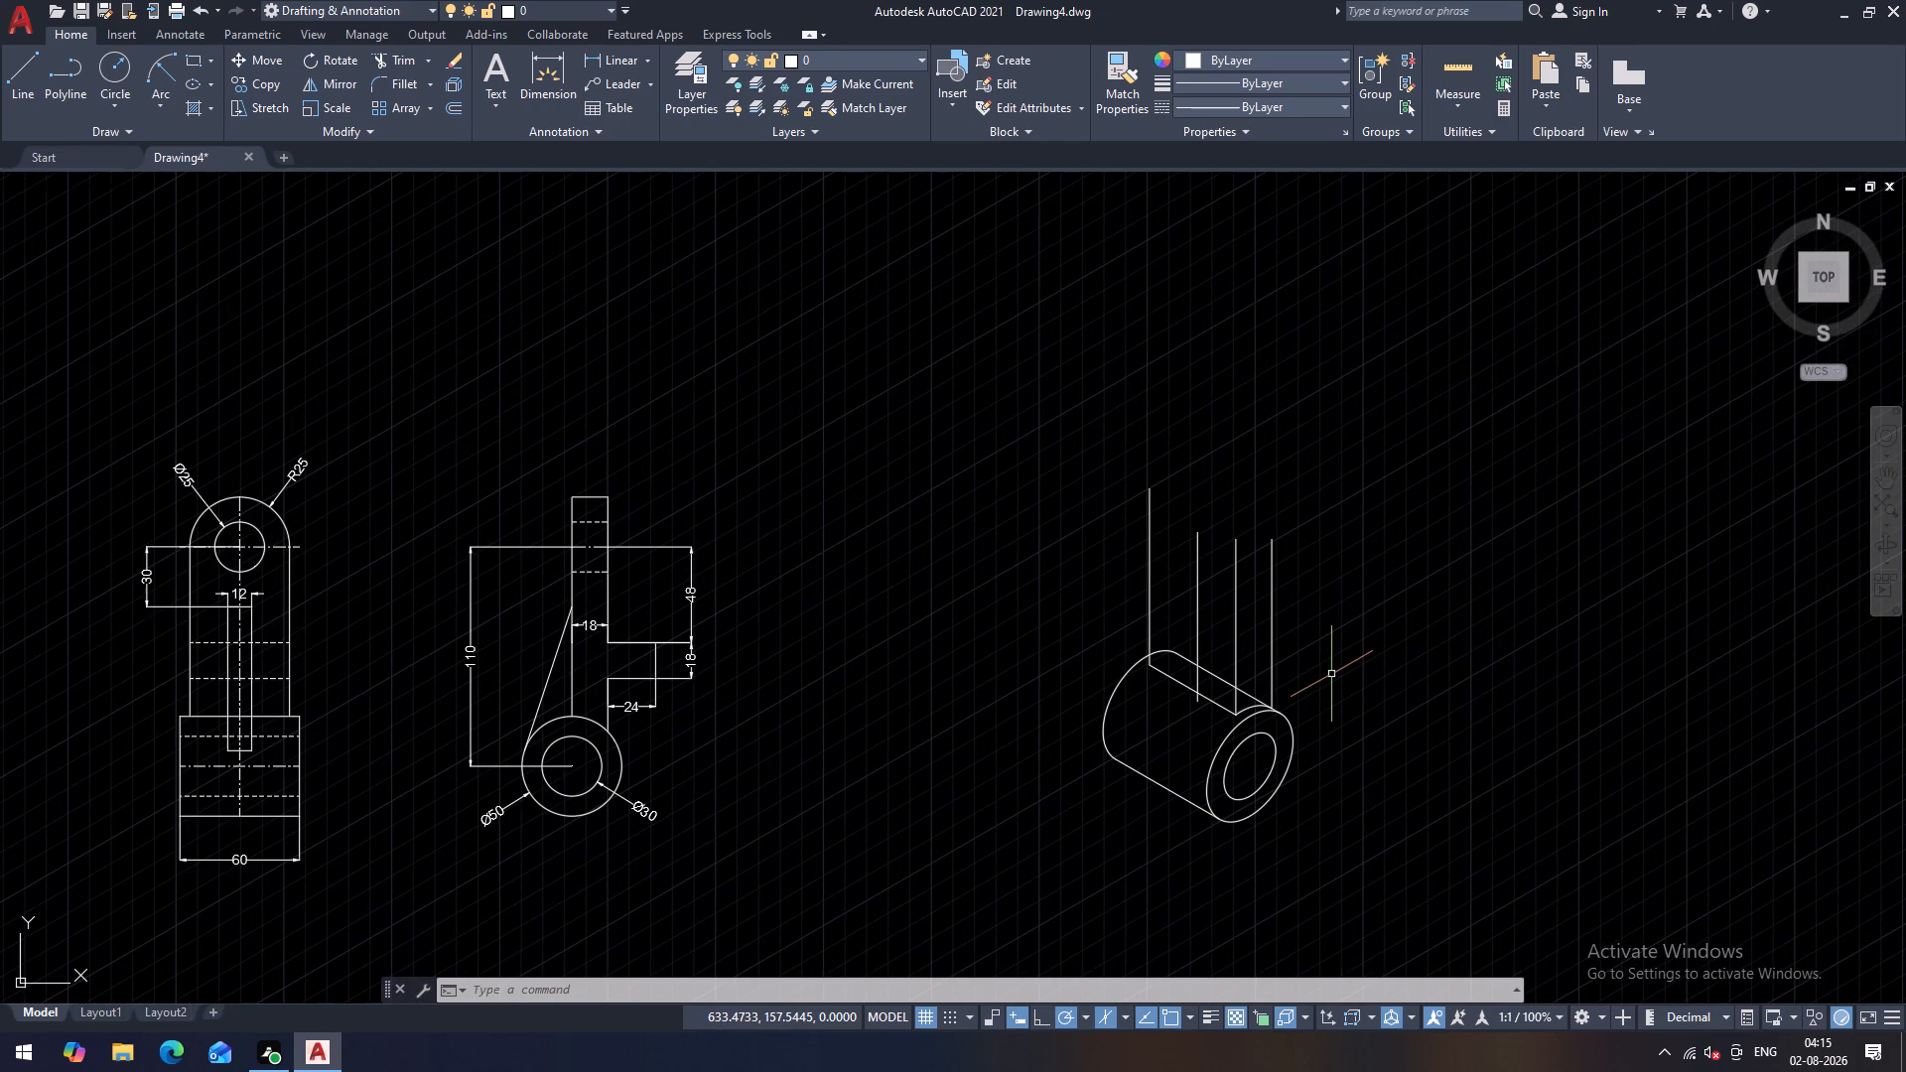
pyautogui.press('m')
pyautogui.press('space')
pyautogui.click(1326, 866)
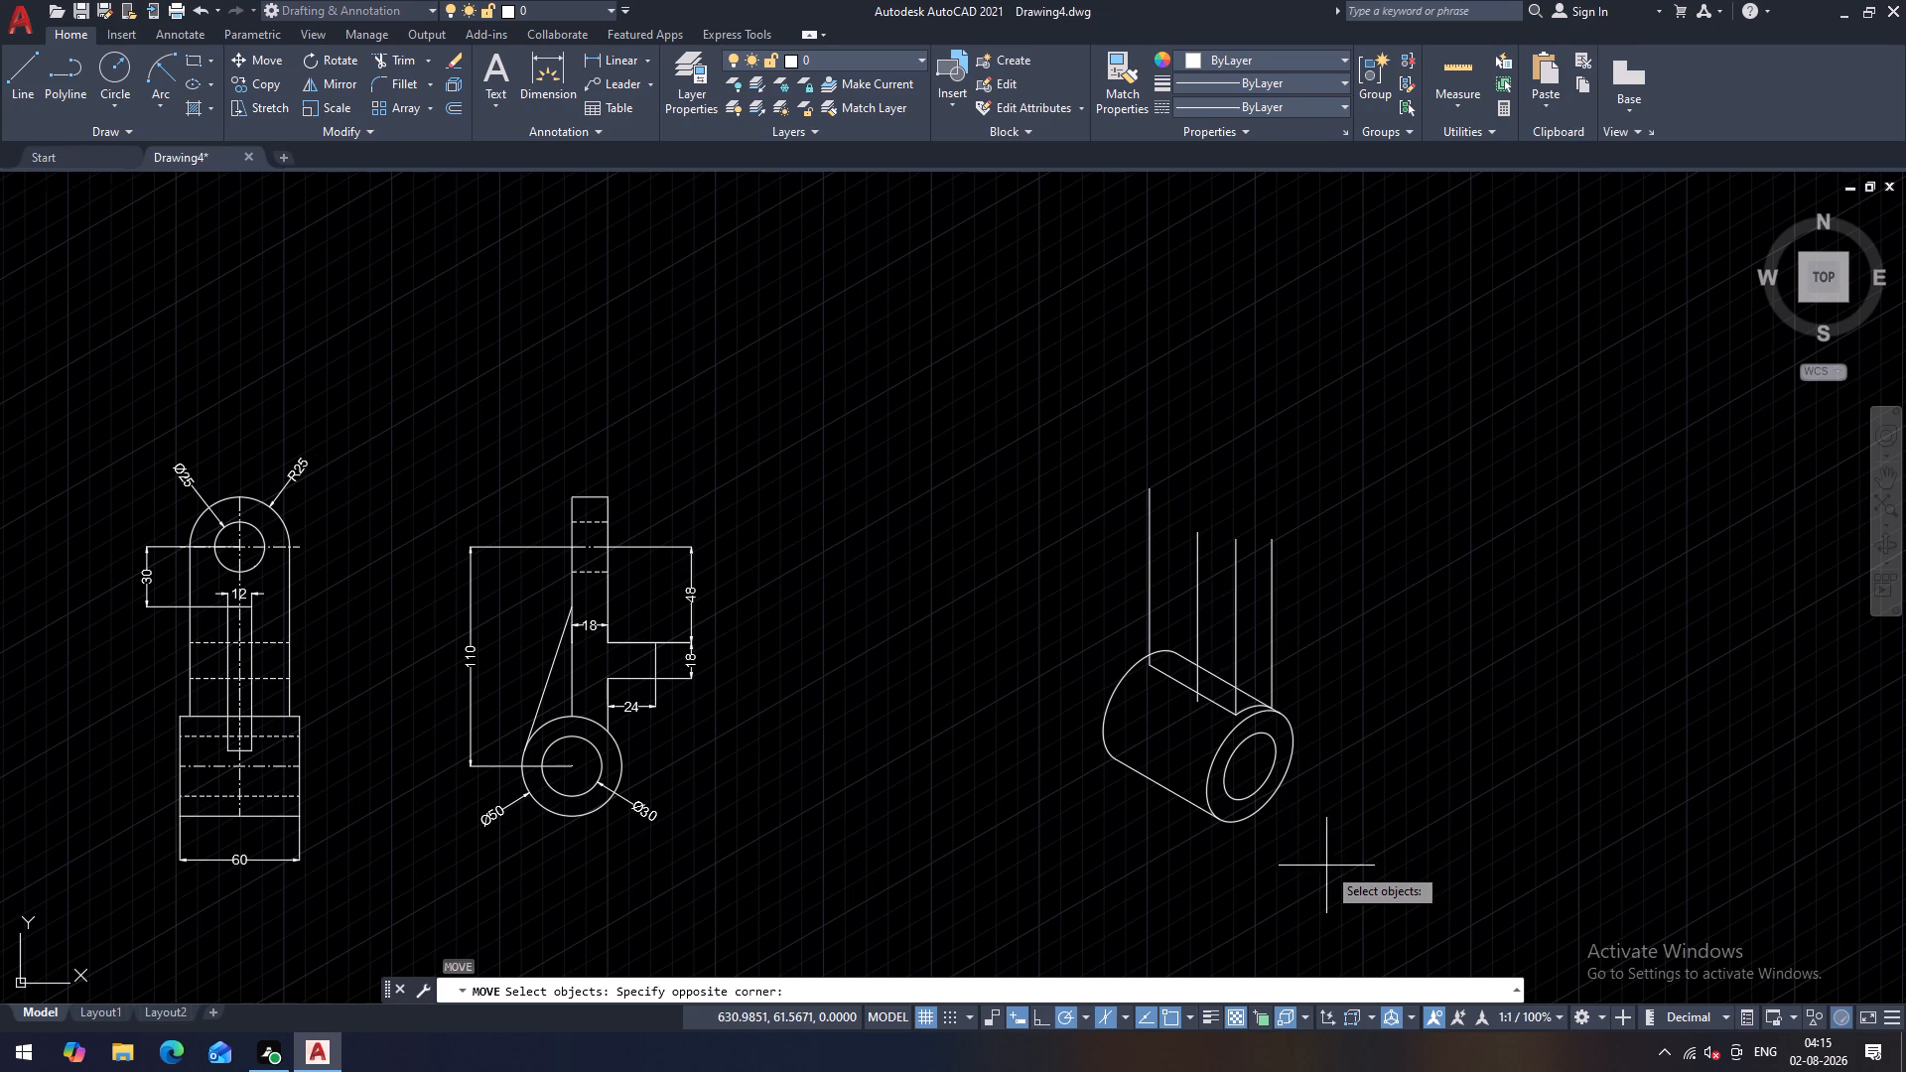
pyautogui.click(1049, 416)
pyautogui.press('space')
pyautogui.click(1325, 862)
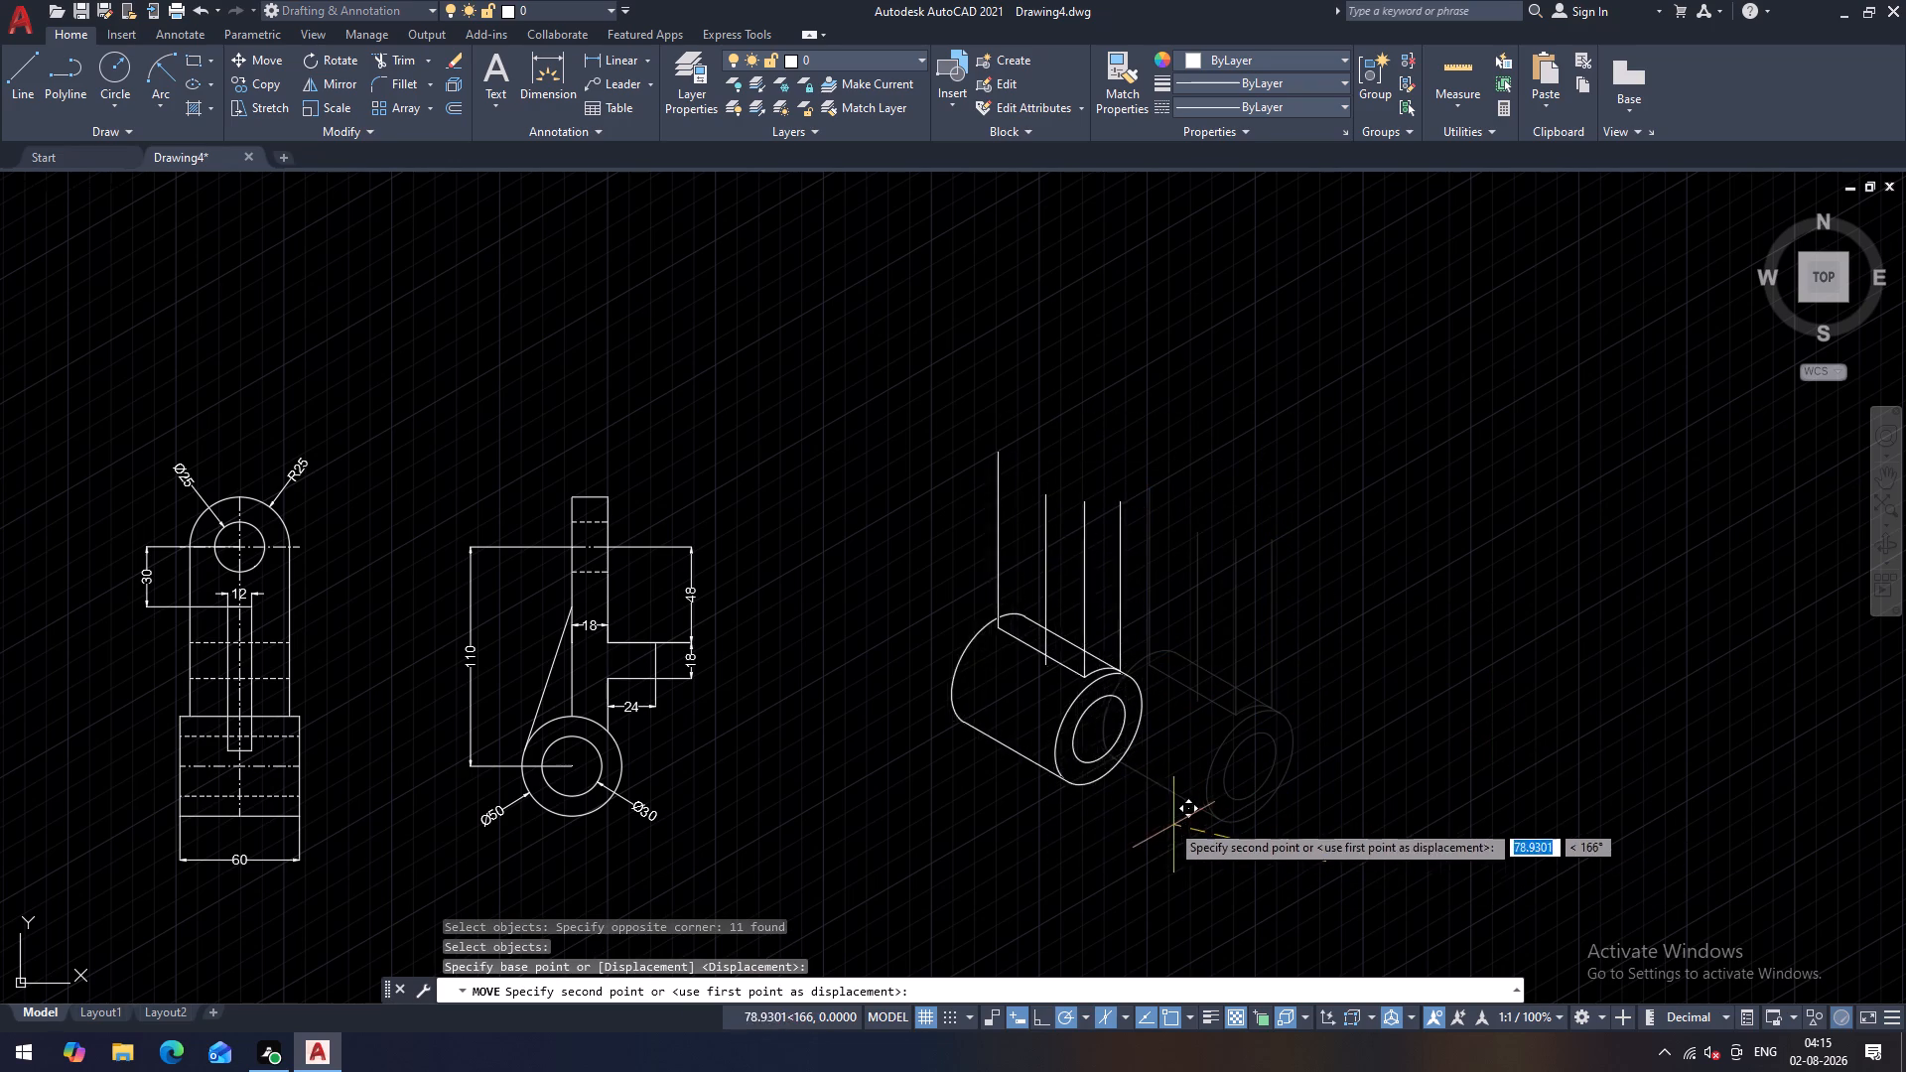
pyautogui.click(1107, 843)
pyautogui.scroll(1, 892, 689)
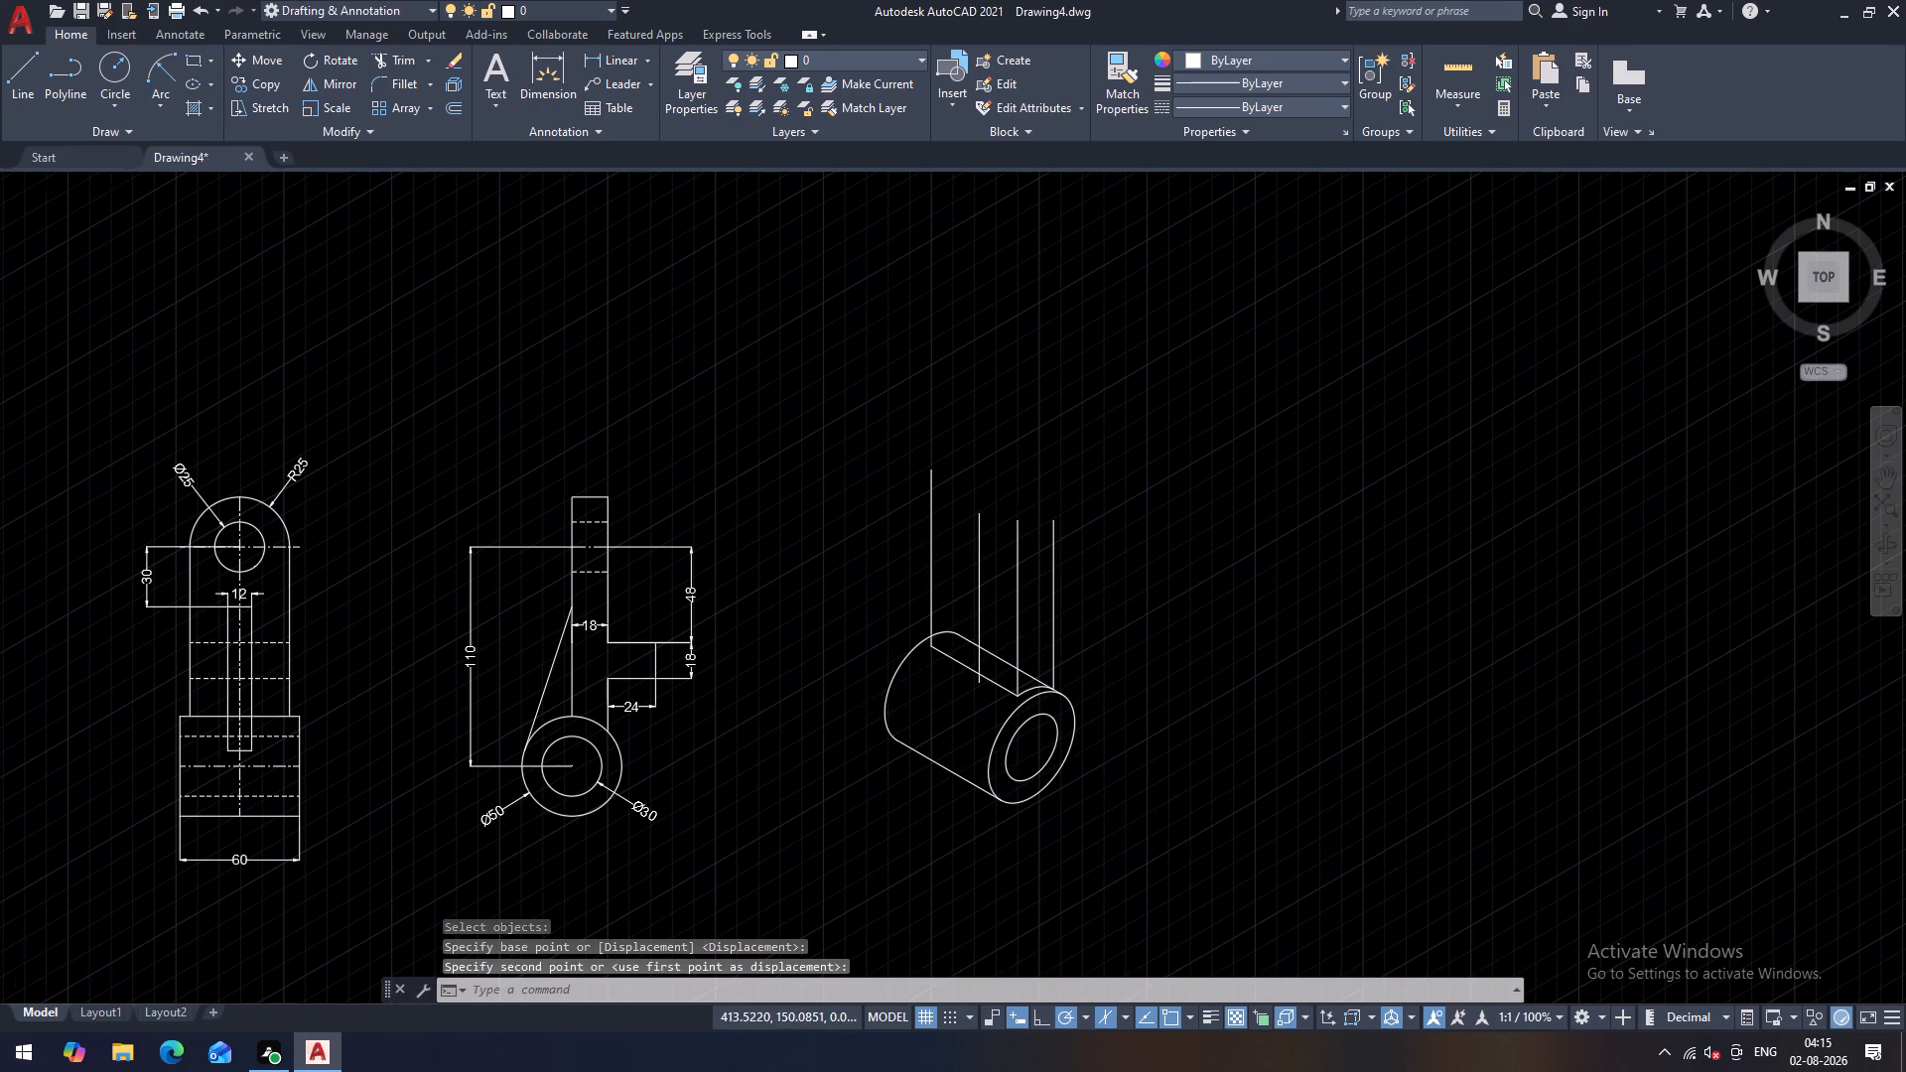
pyautogui.moveTo(922, 693); pyautogui.dragTo(1053, 684, button='middle')
pyautogui.press('Escape')
pyautogui.press('Escape')
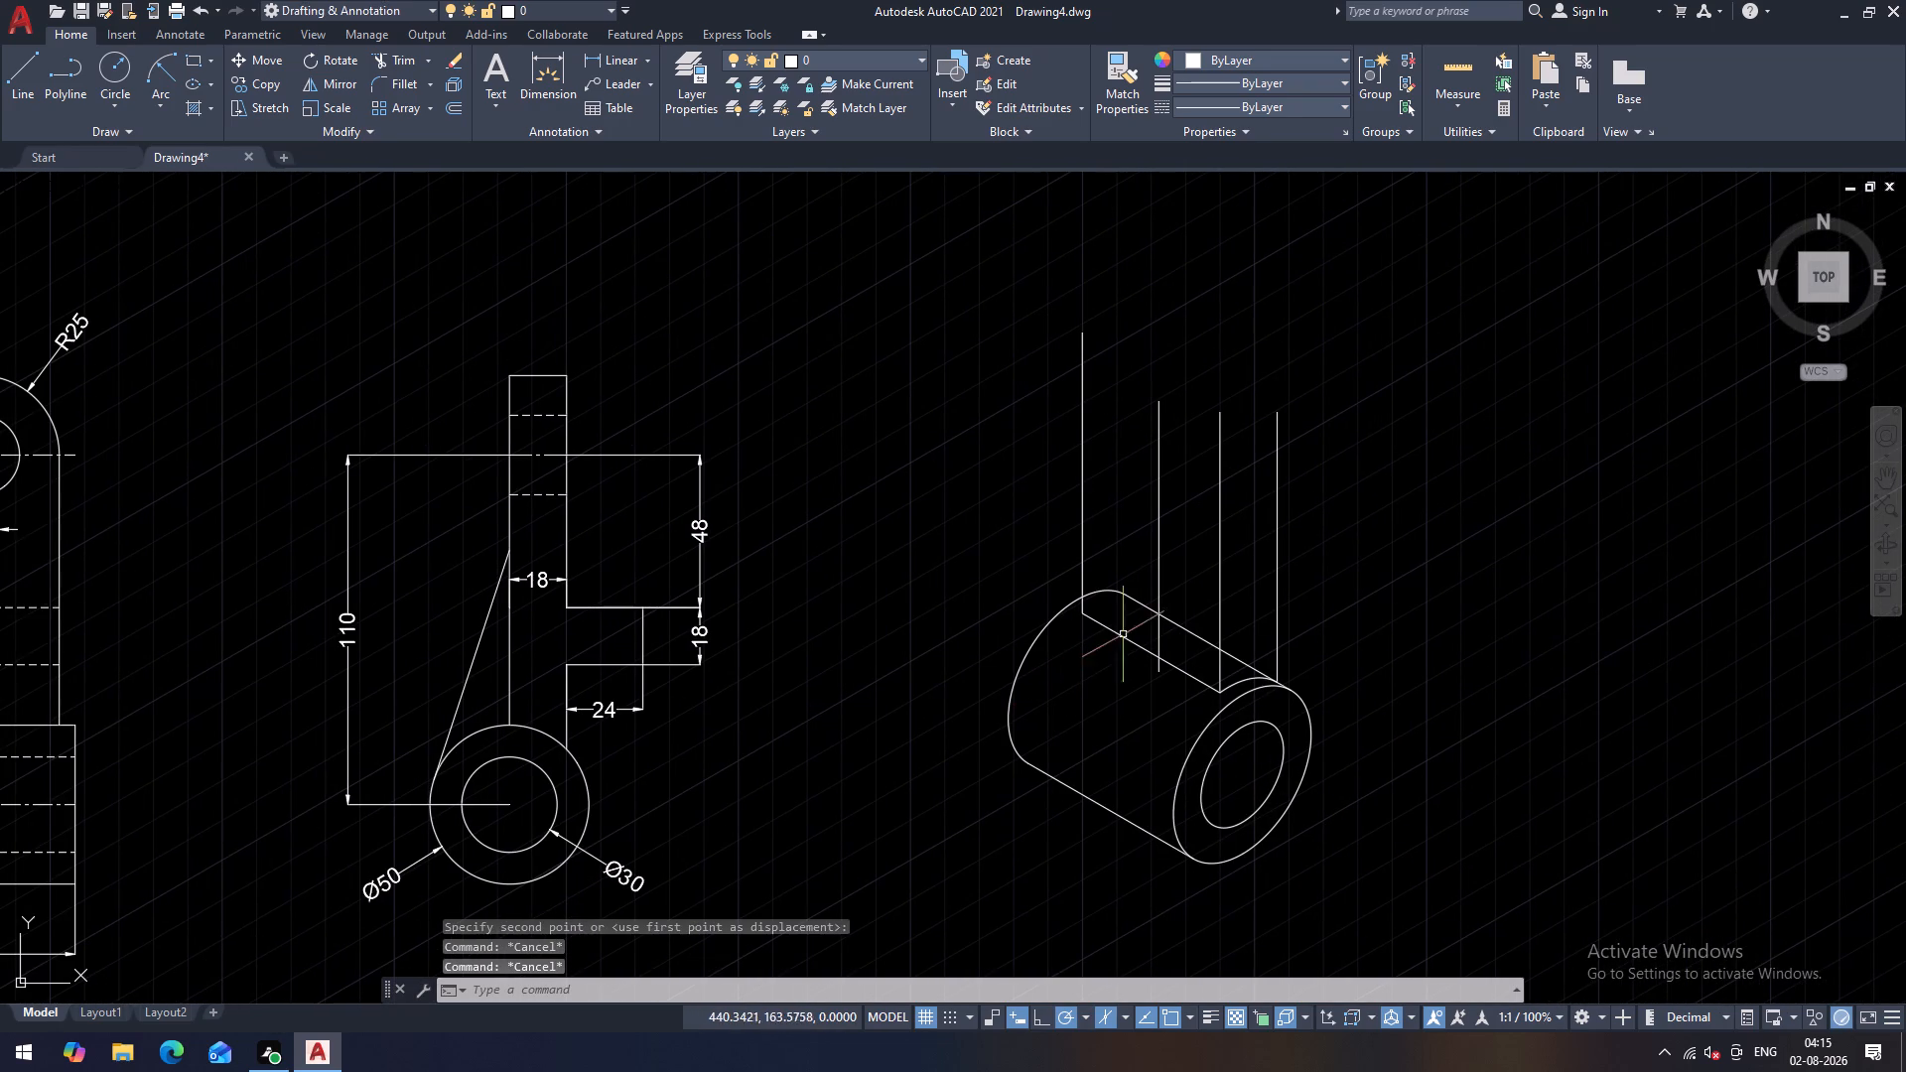
# Trim the lower end of the middle vertical line where it extends below the line along the cylinder's top.
pyautogui.moveTo(1223, 657); pyautogui.dragTo(1196, 650, button='middle')
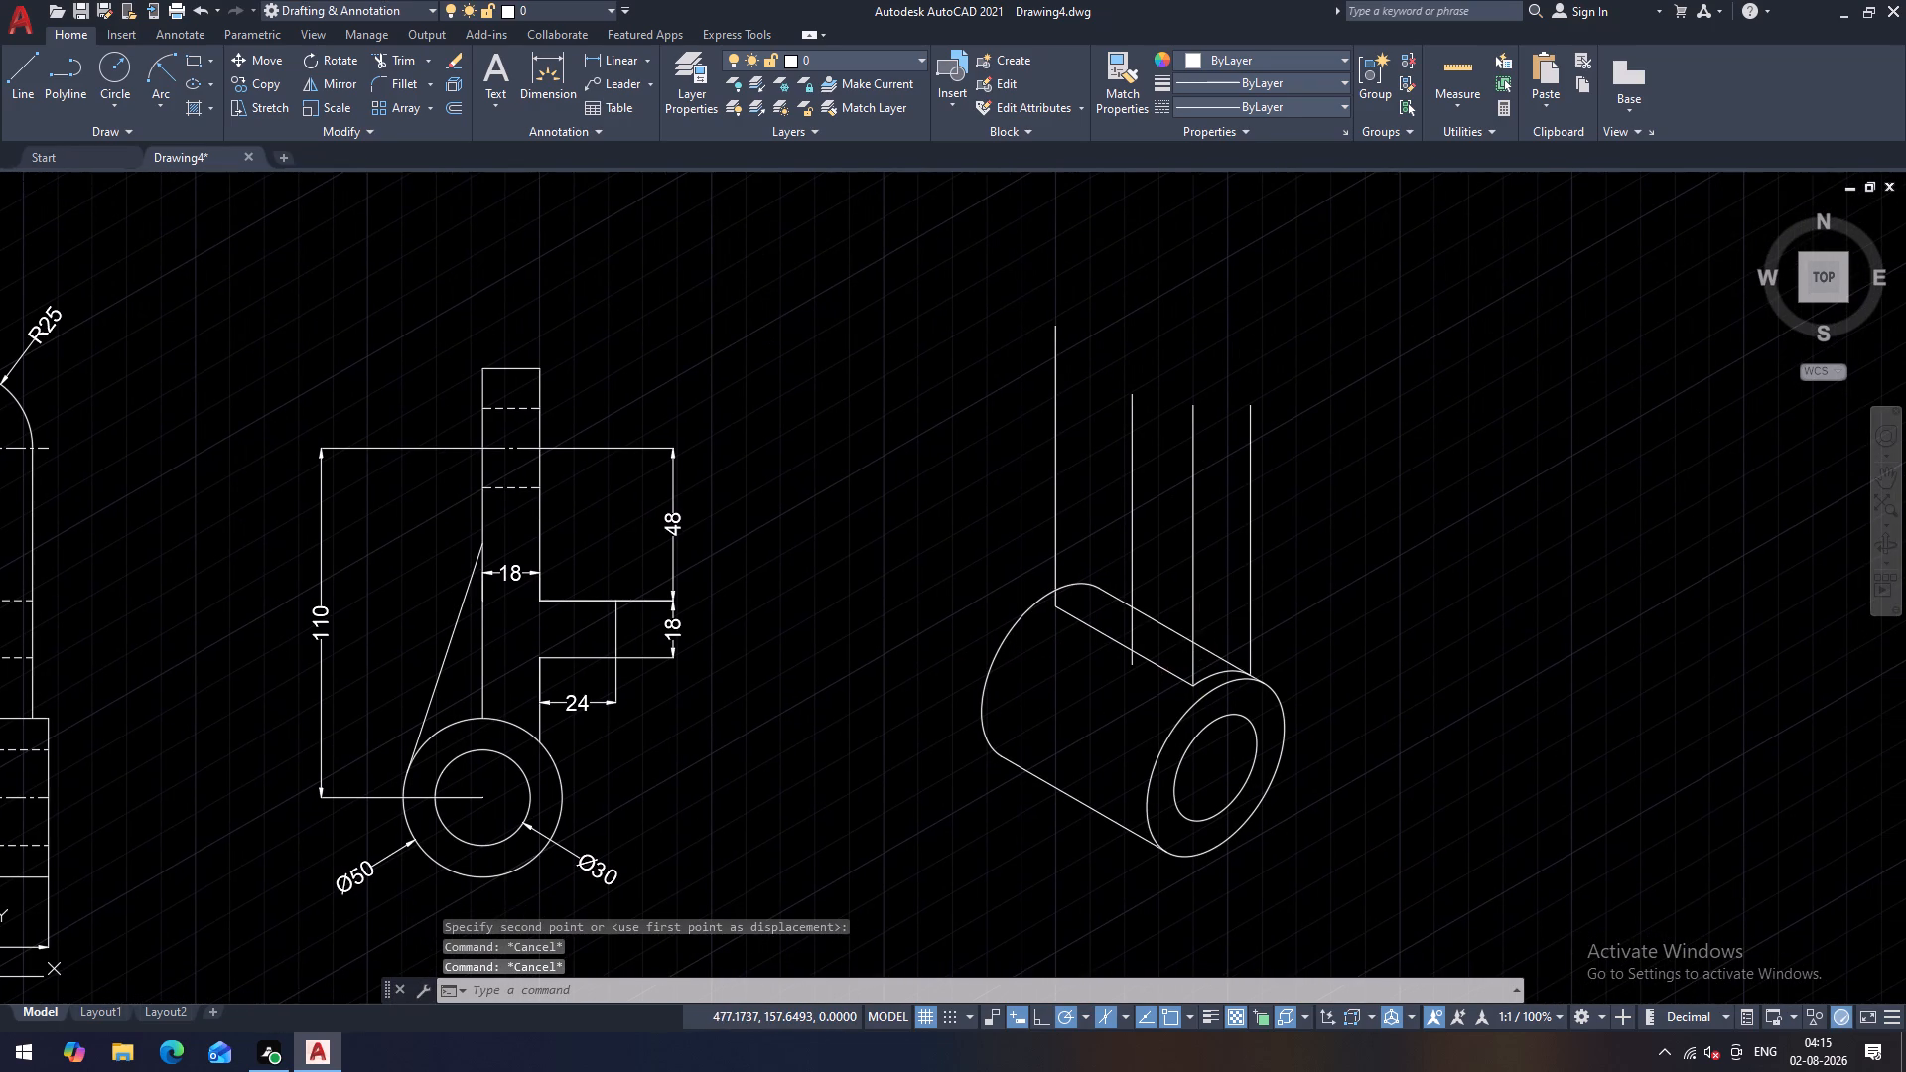
pyautogui.moveTo(1194, 643); pyautogui.dragTo(1142, 629, button='middle')
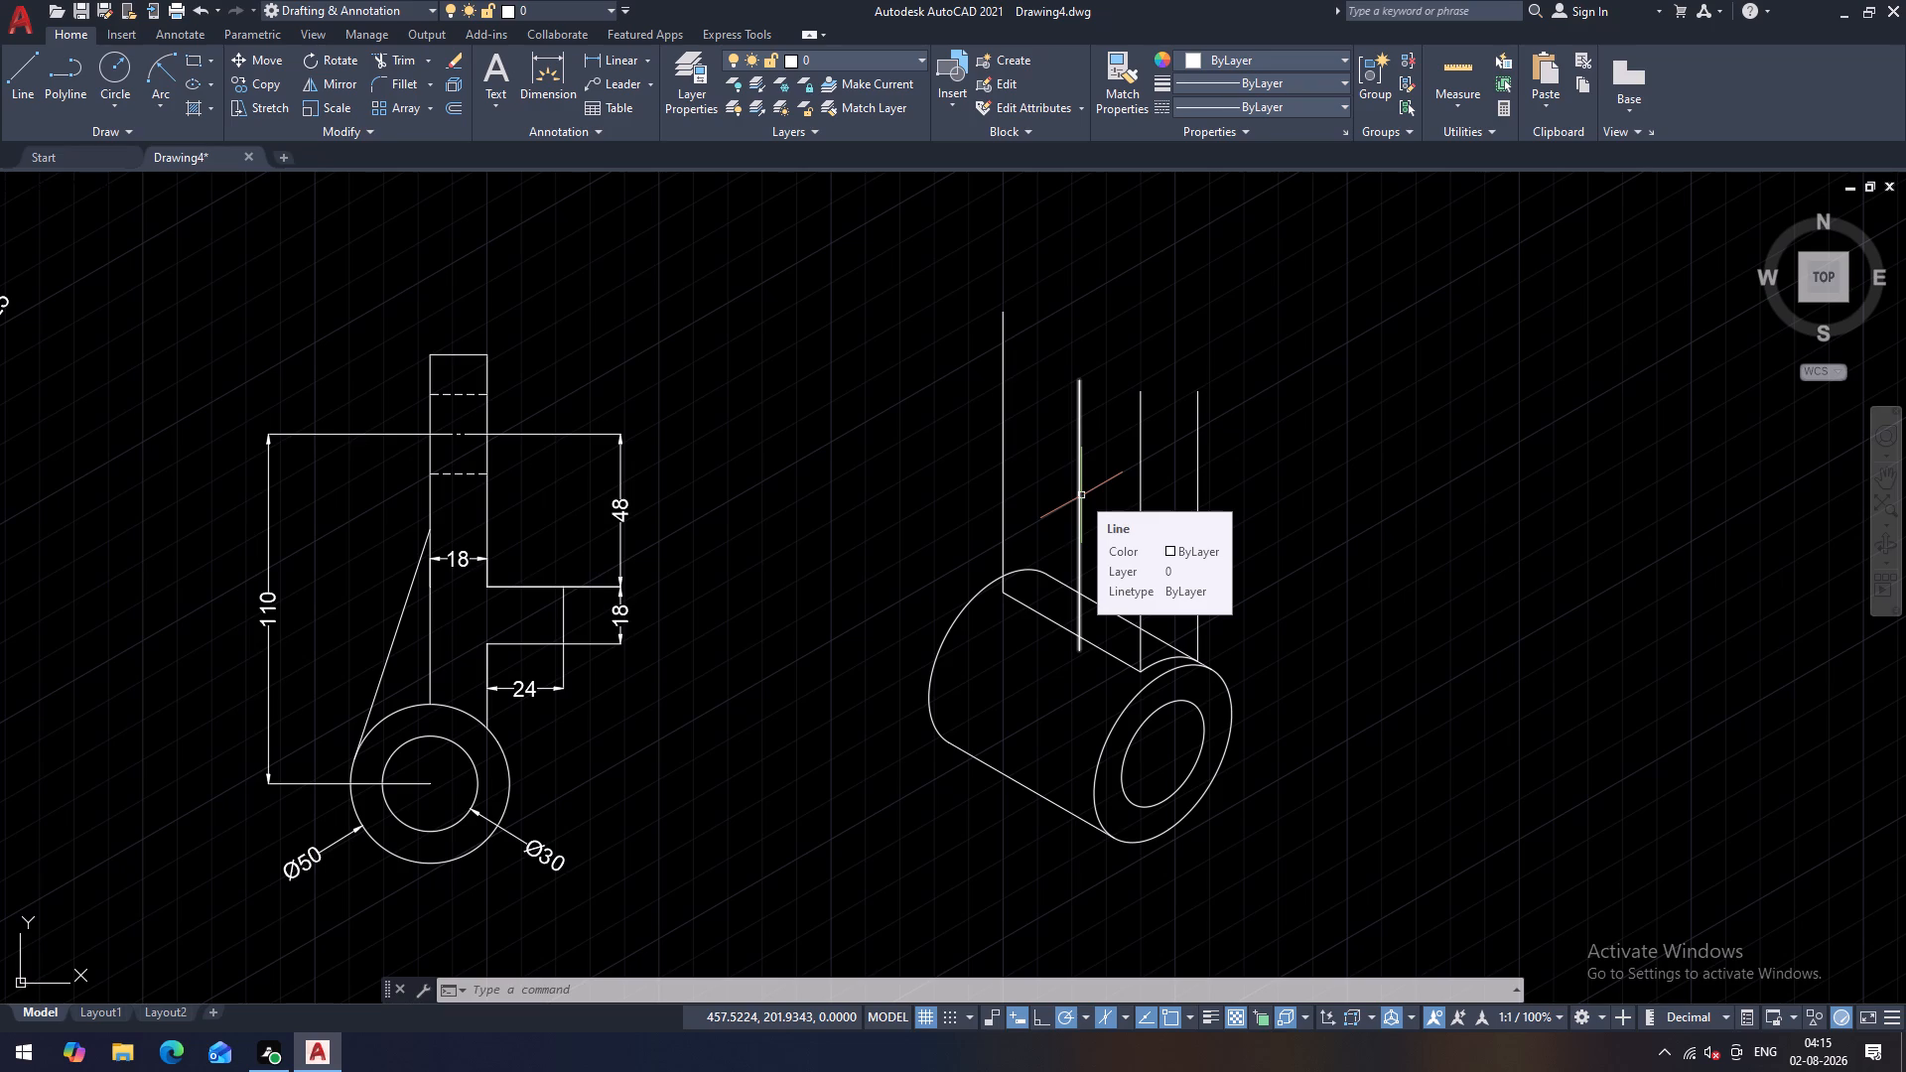
pyautogui.press('Escape')
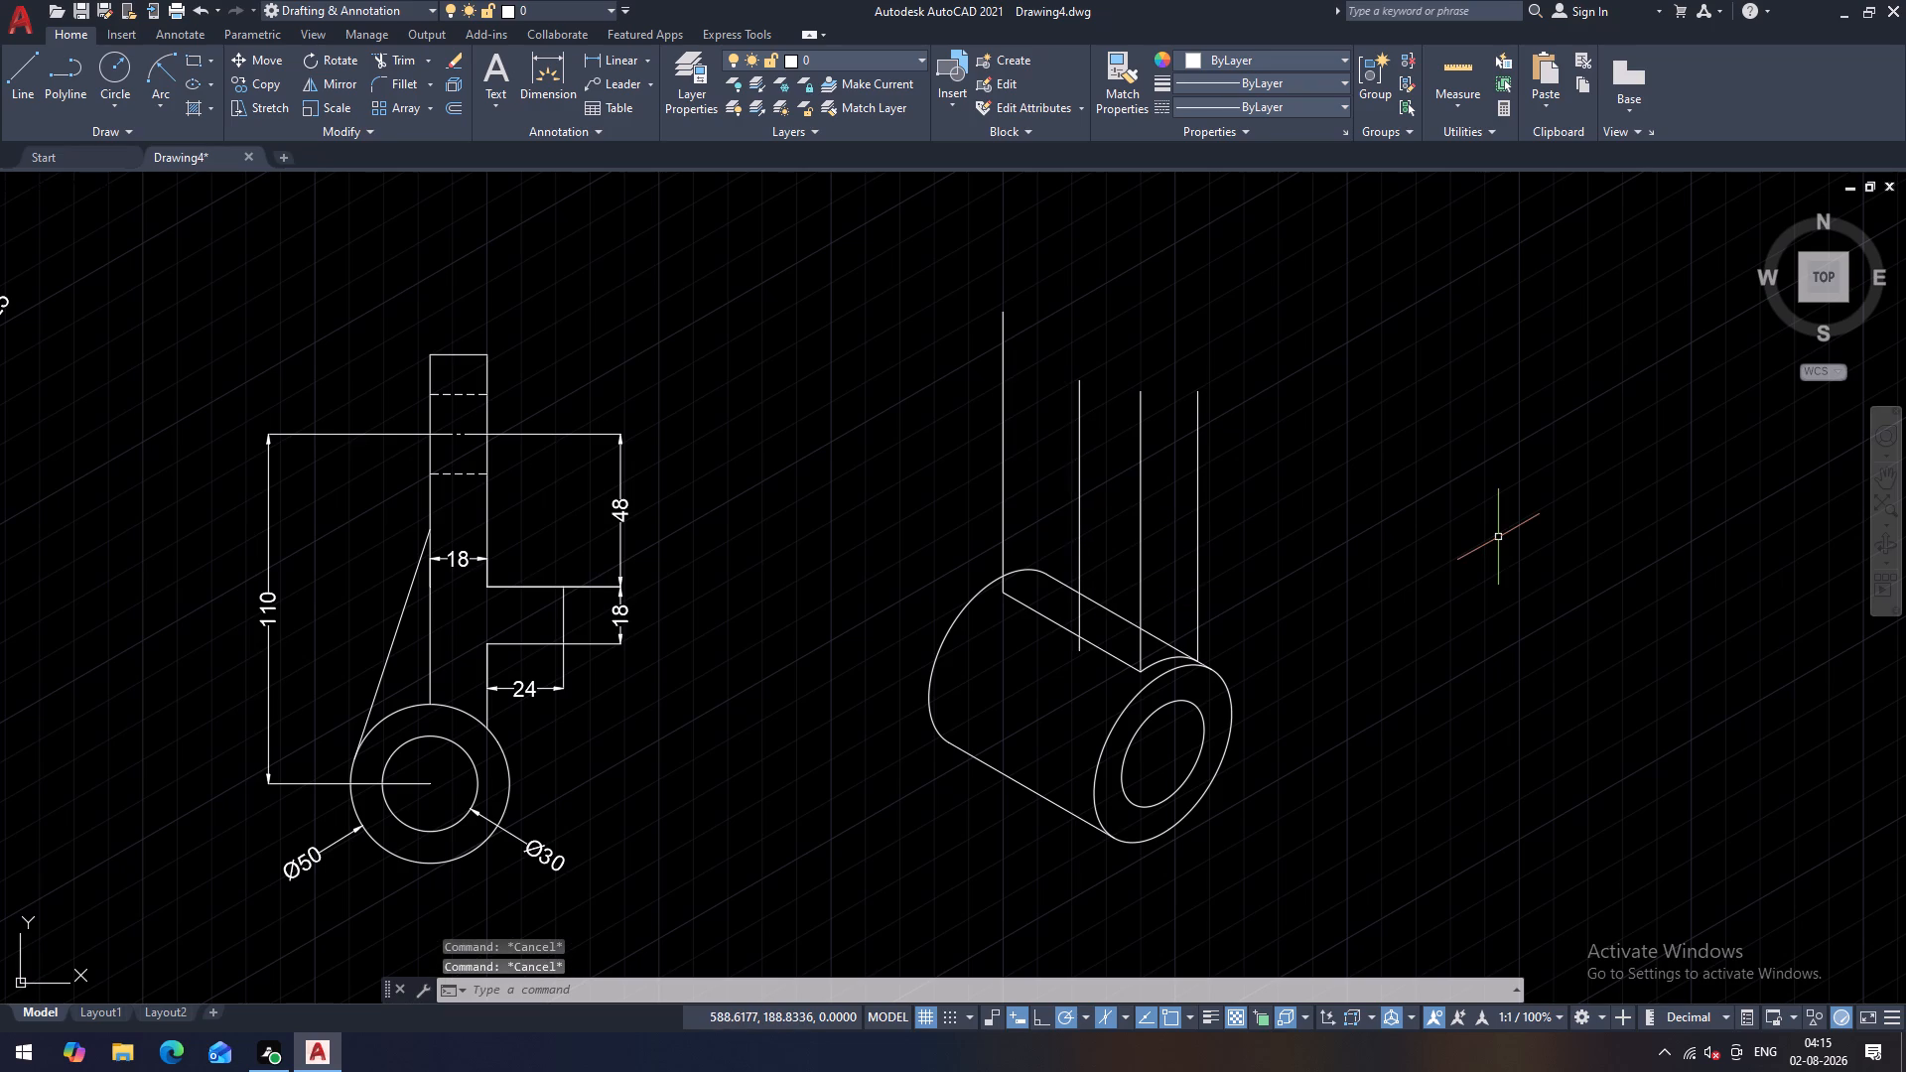
pyautogui.scroll(1, 1105, 651)
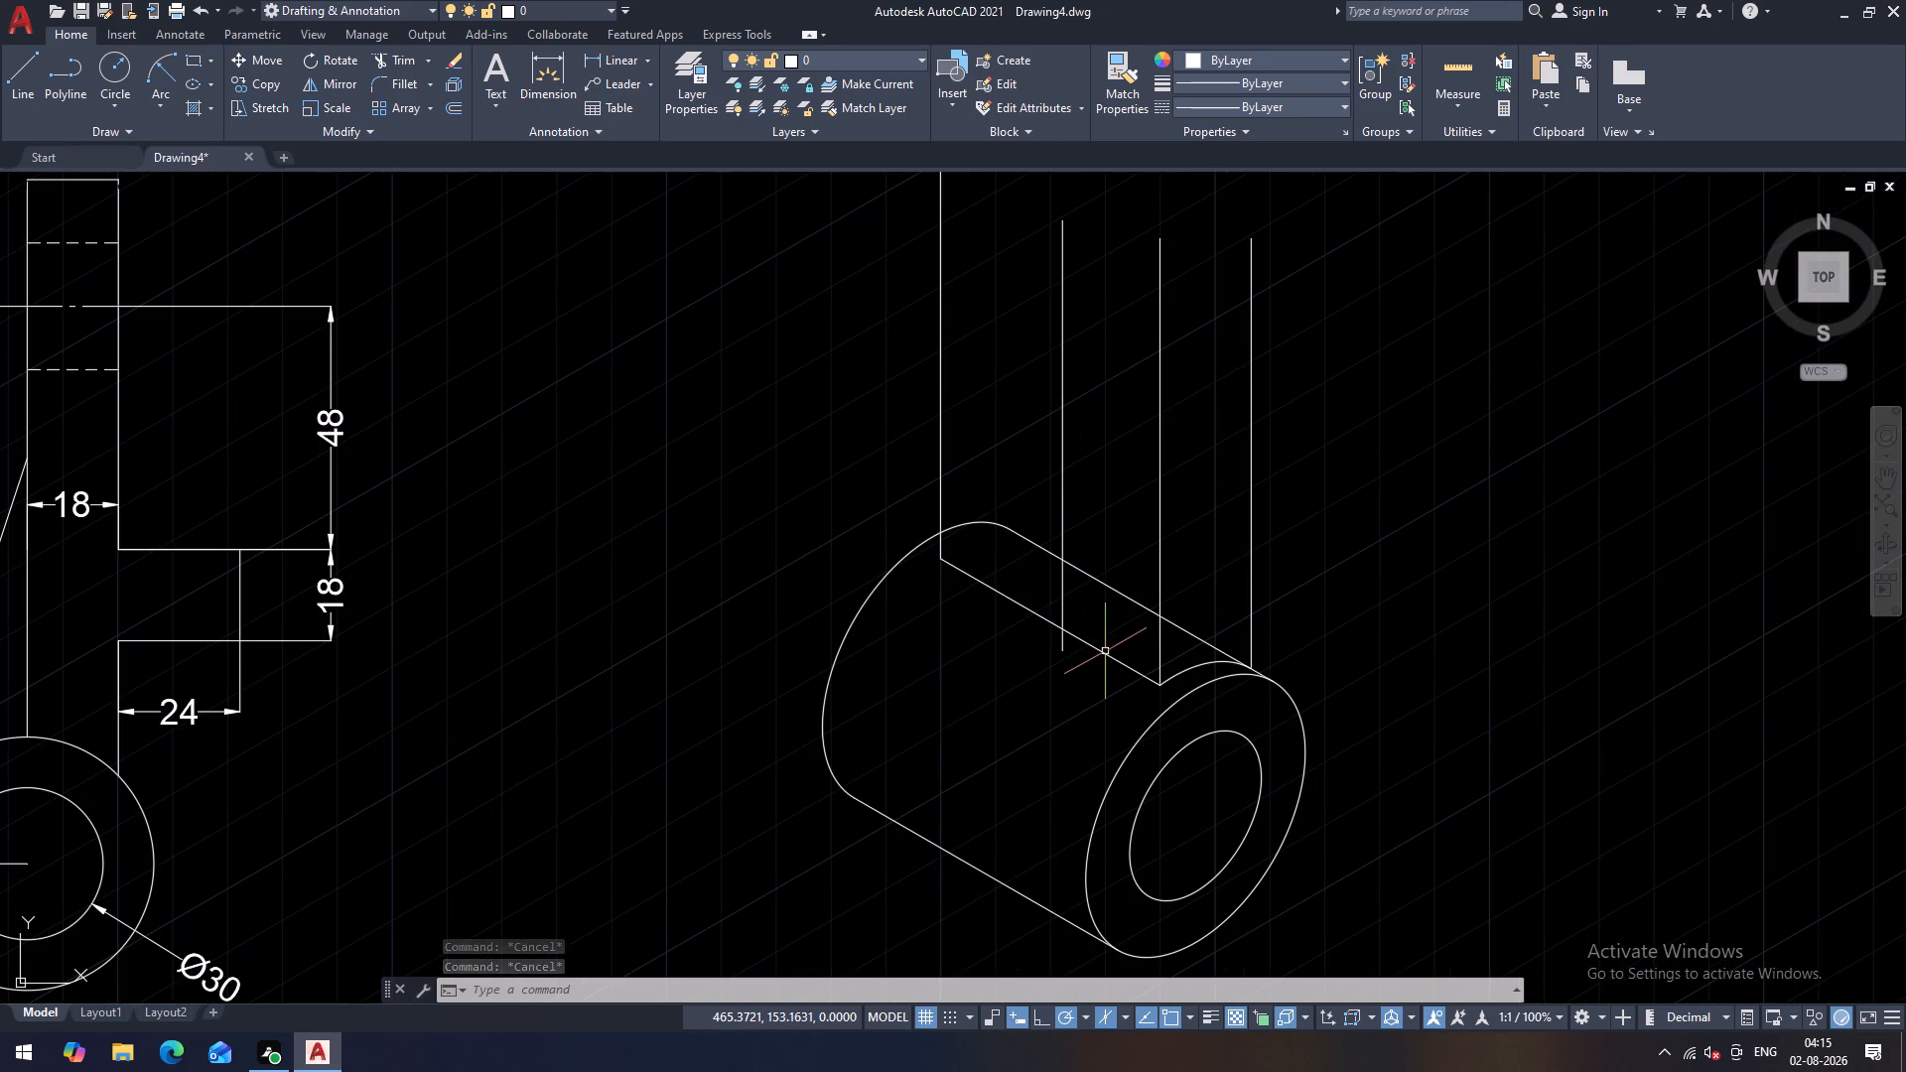
pyautogui.write('tr')
pyautogui.press('space')
pyautogui.press('space')
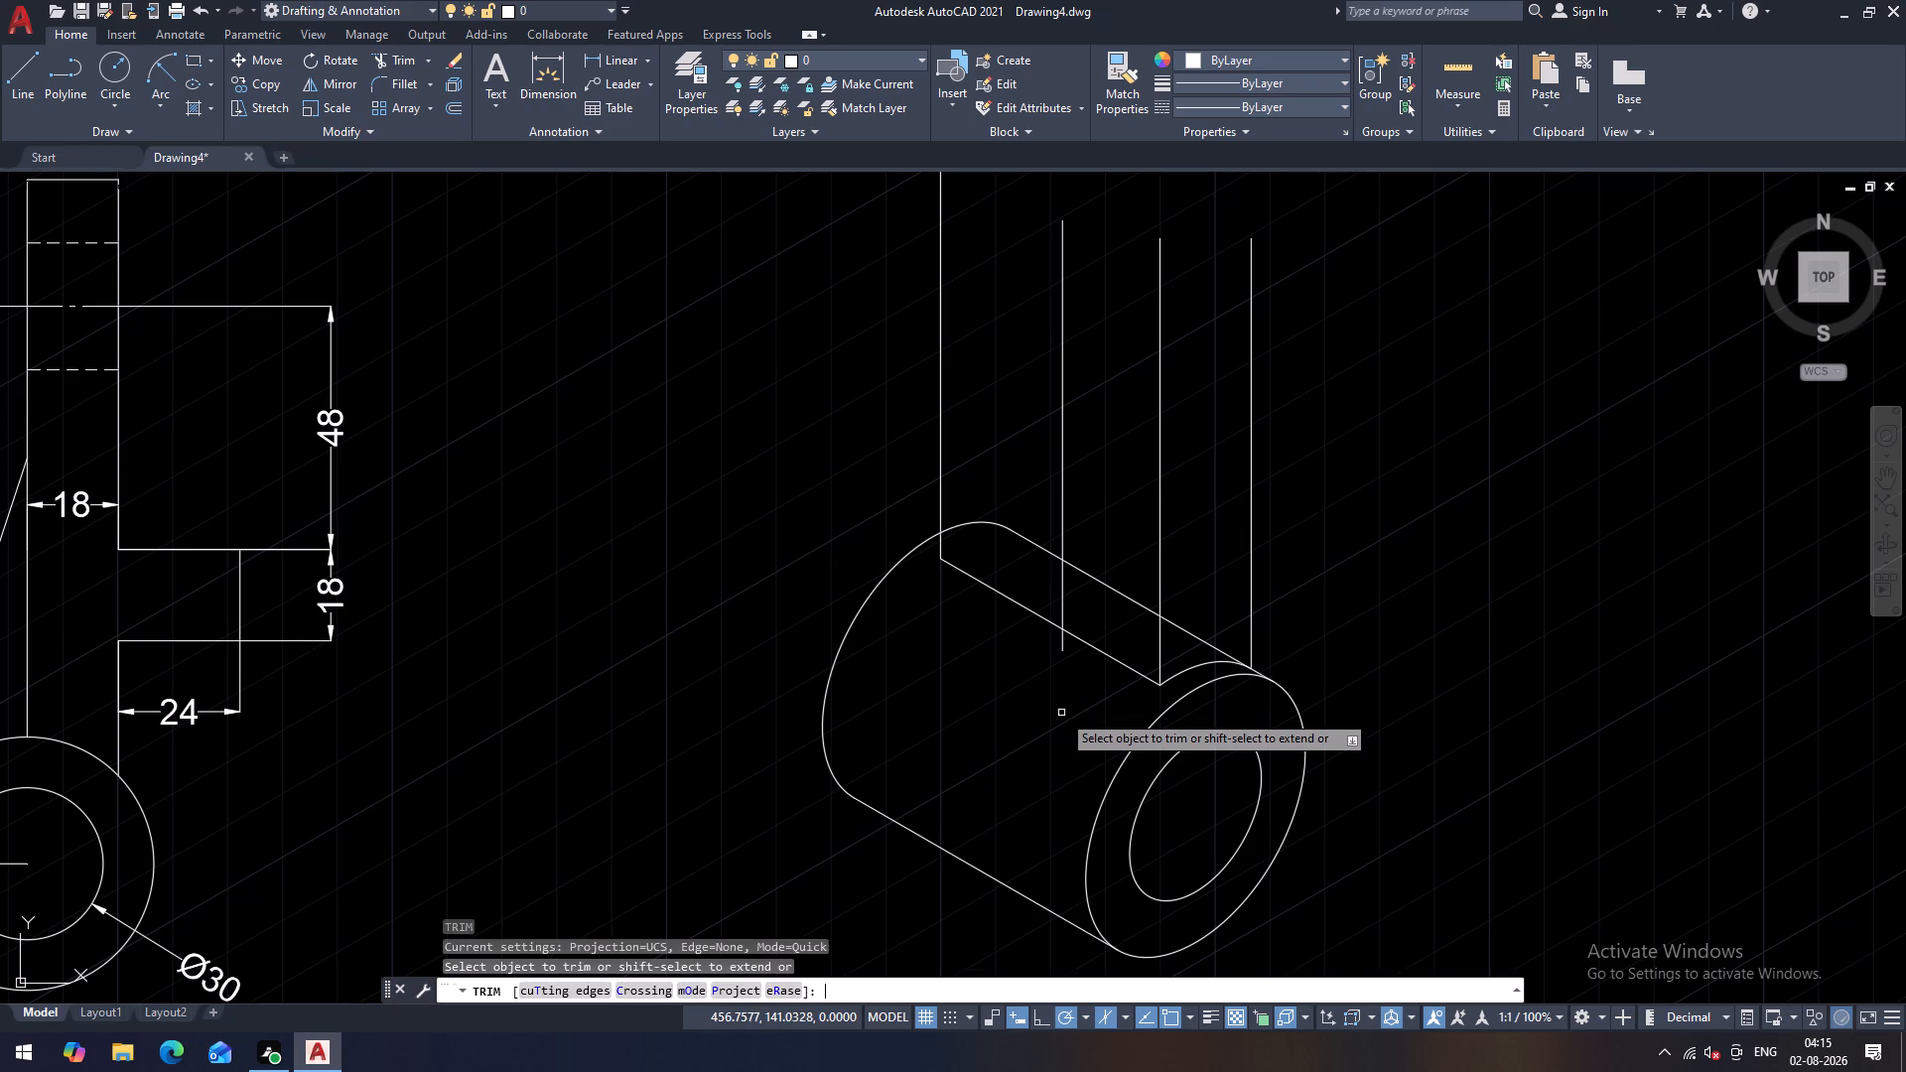
pyautogui.click(1063, 652)
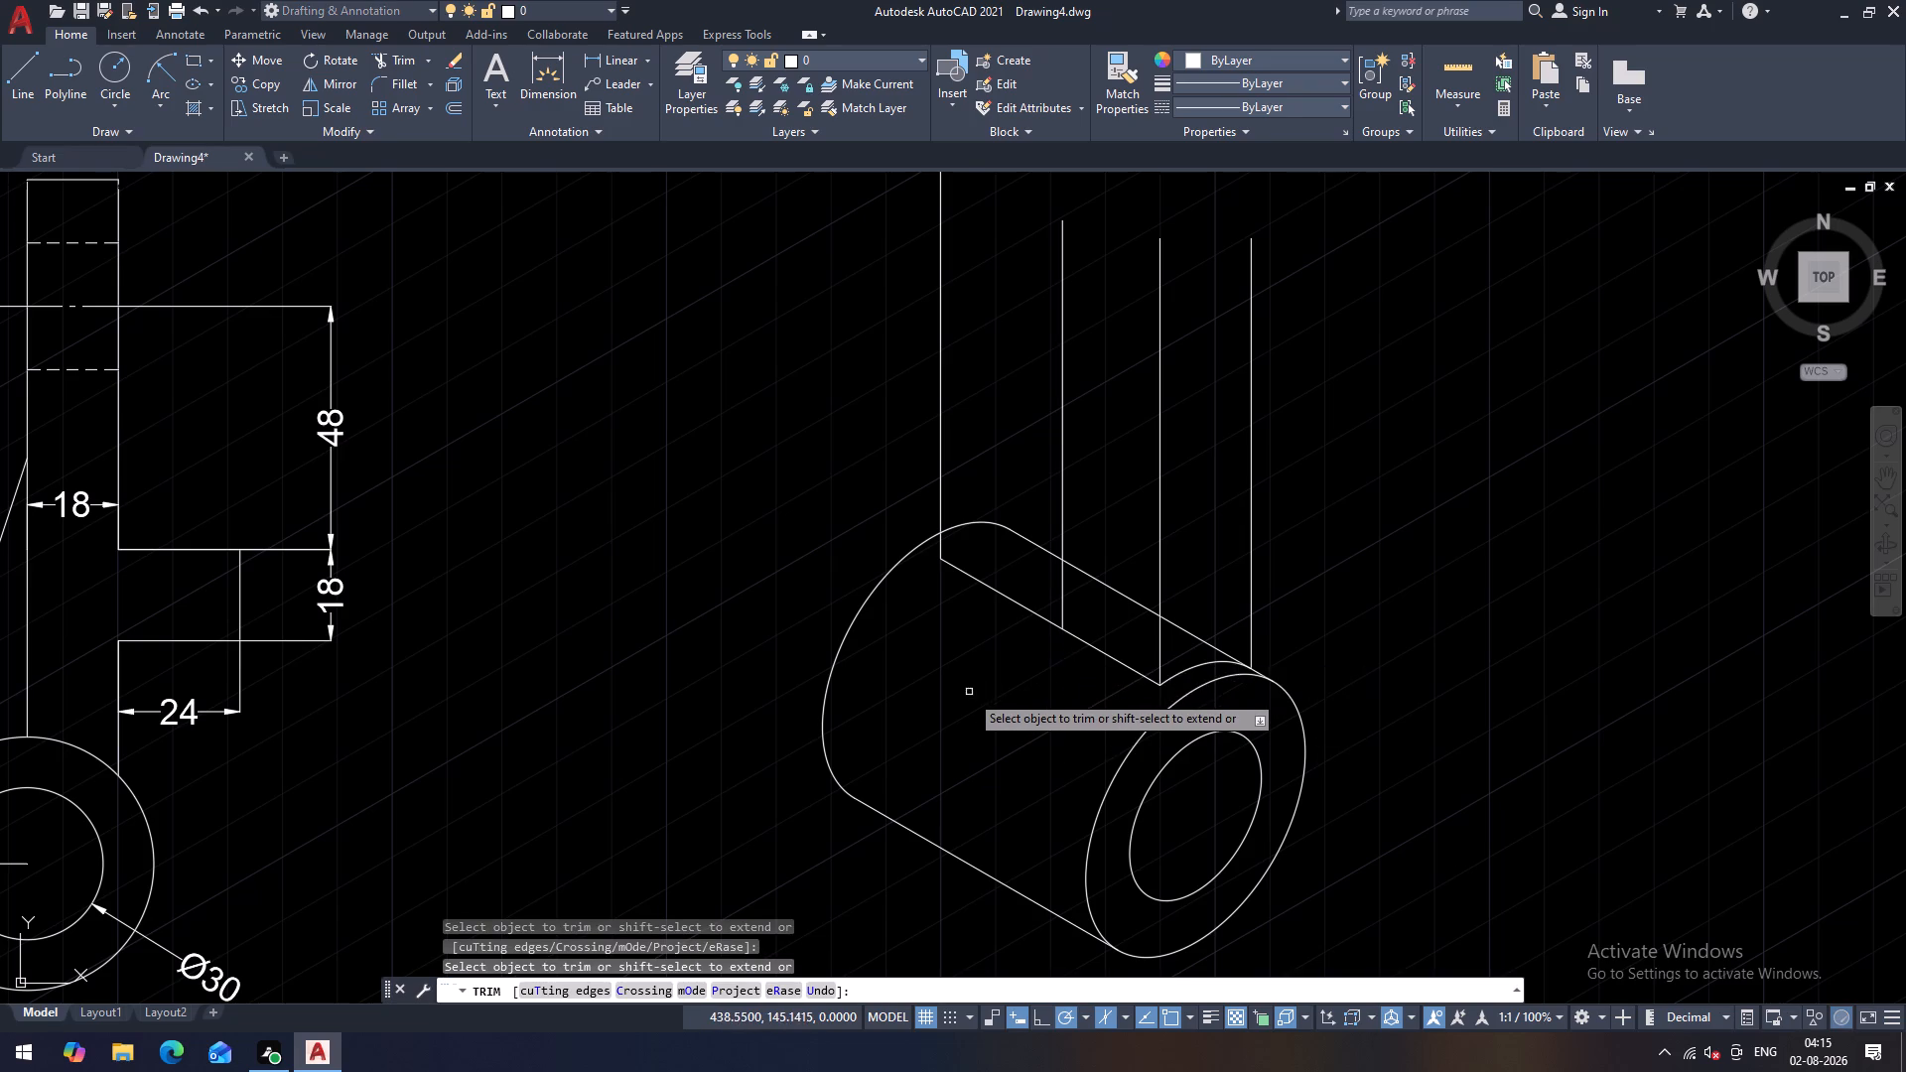
pyautogui.scroll(-1, 969, 697)
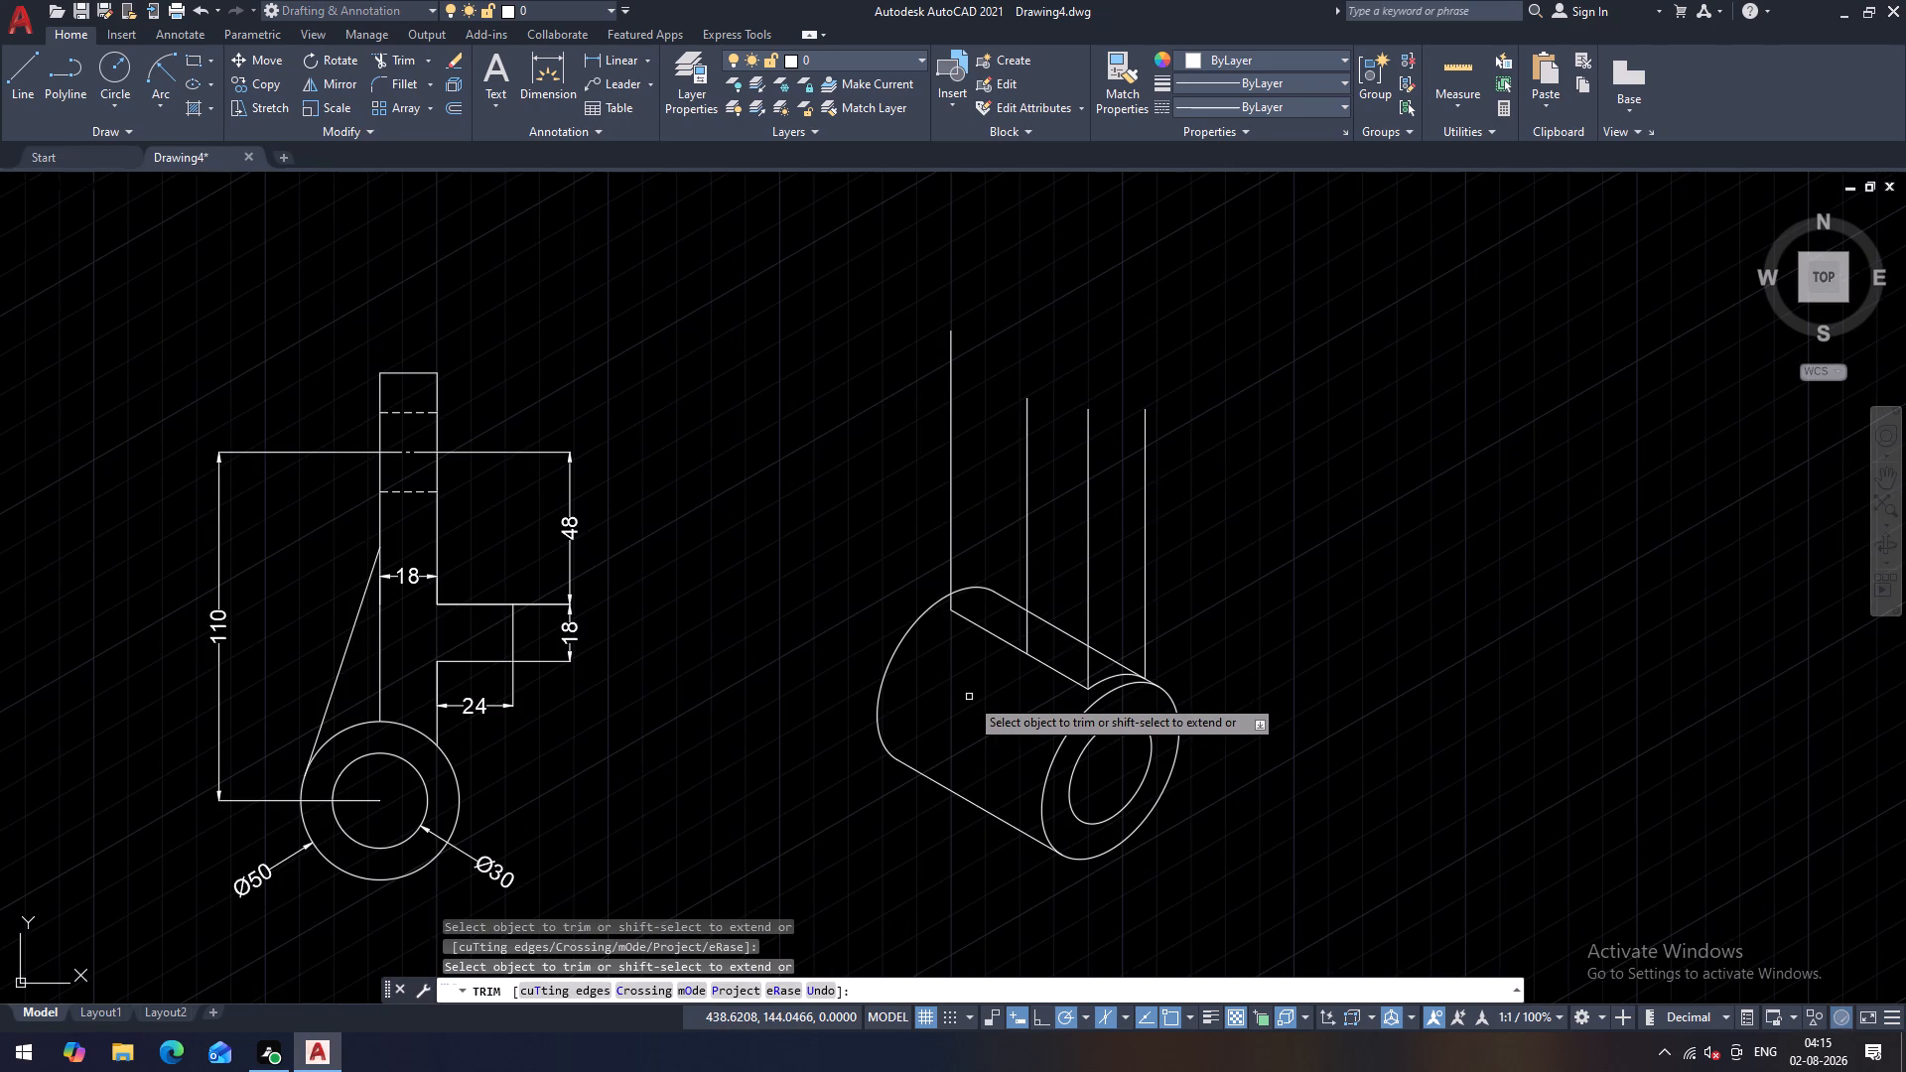
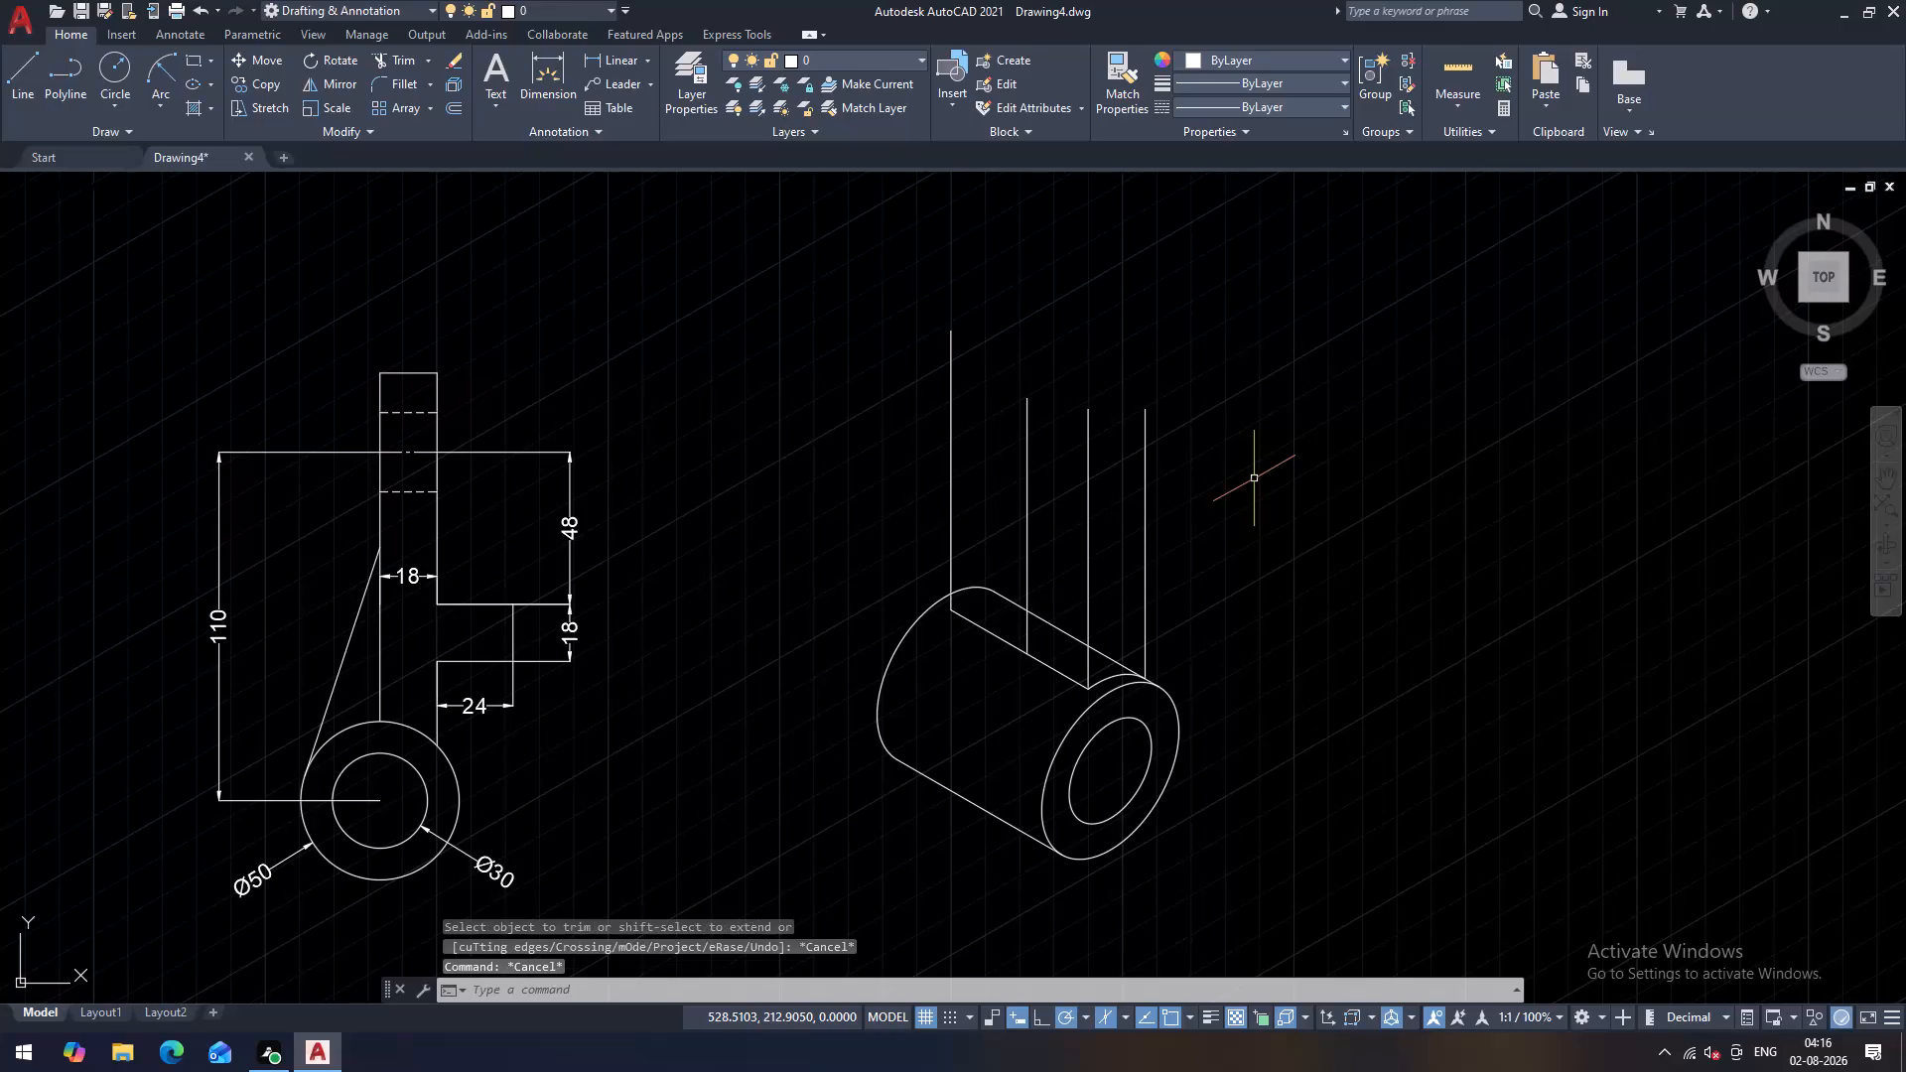
# Set the total length of the three vertical lines standing on the line along the cylinder's top to 85.
pyautogui.press('Escape')
pyautogui.press('Escape')
pyautogui.press('Escape')
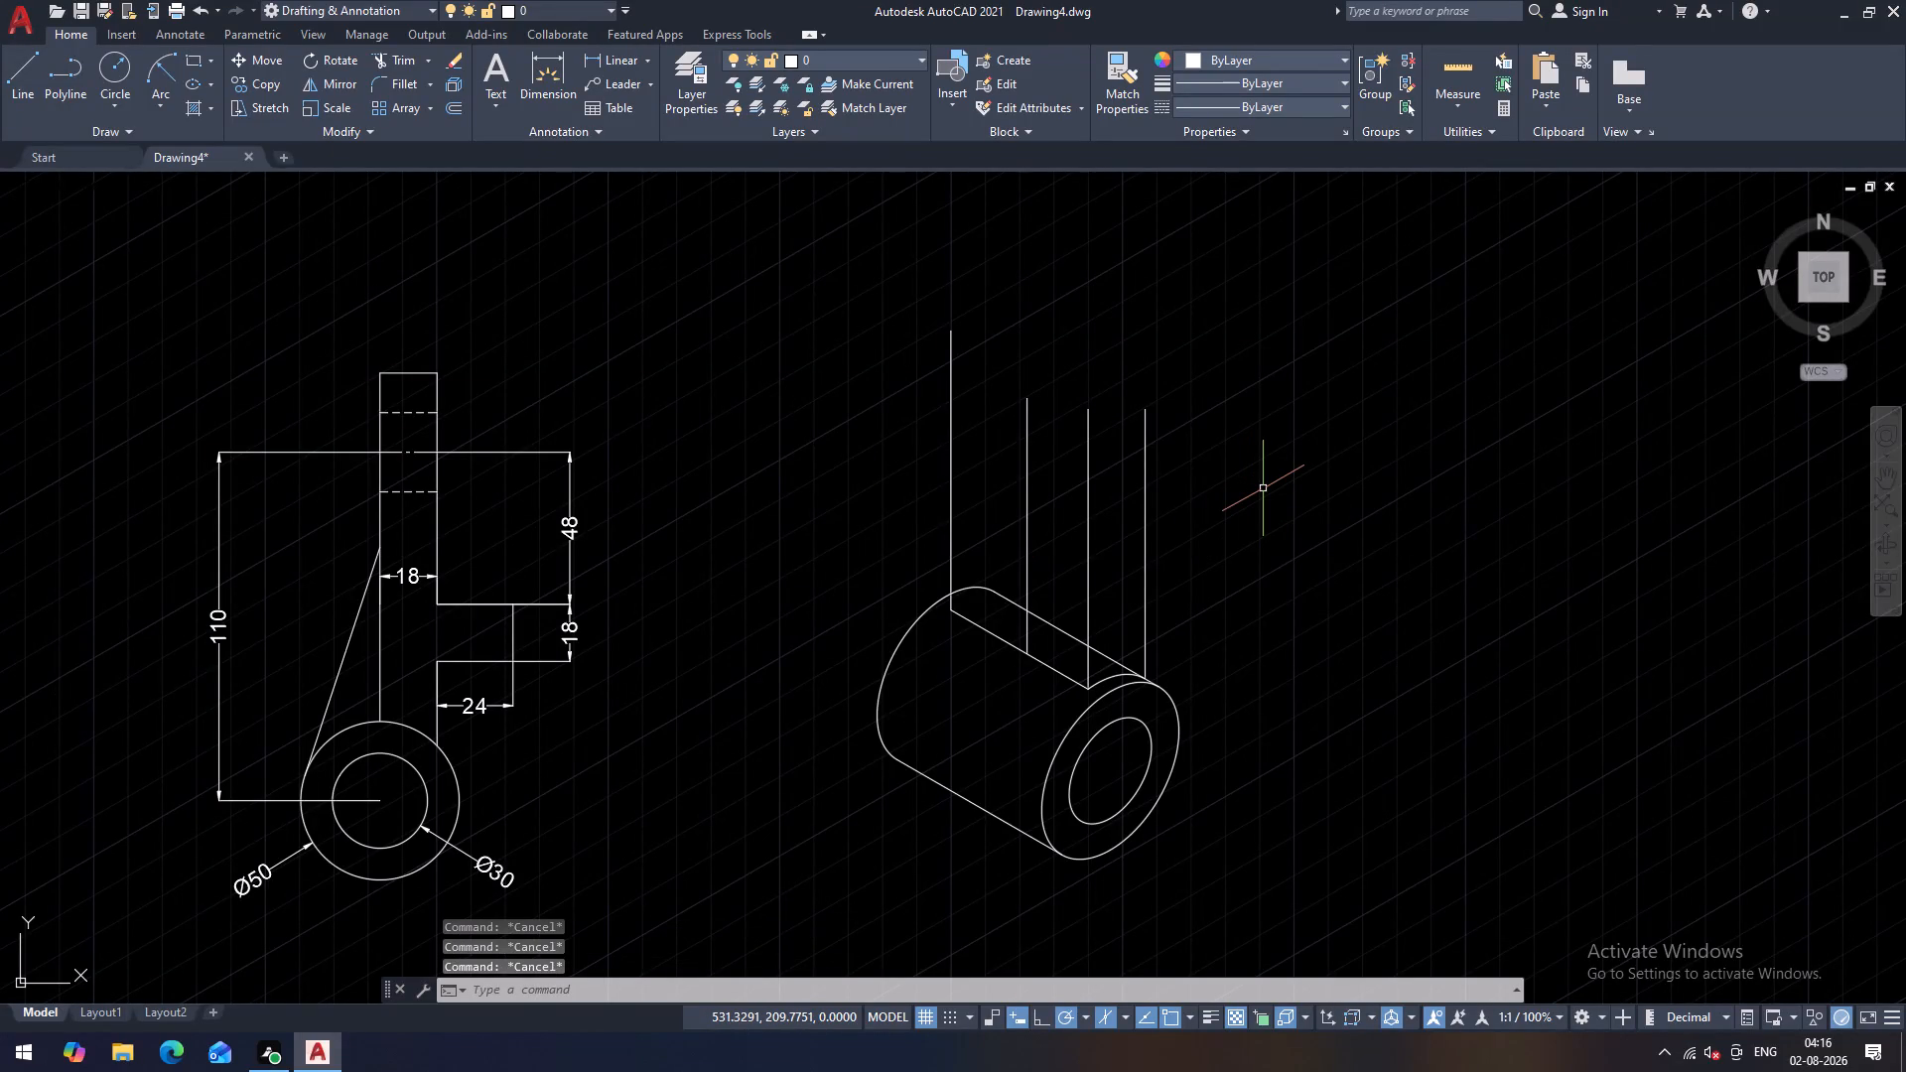
pyautogui.press('Escape')
pyautogui.write('len')
pyautogui.press('space')
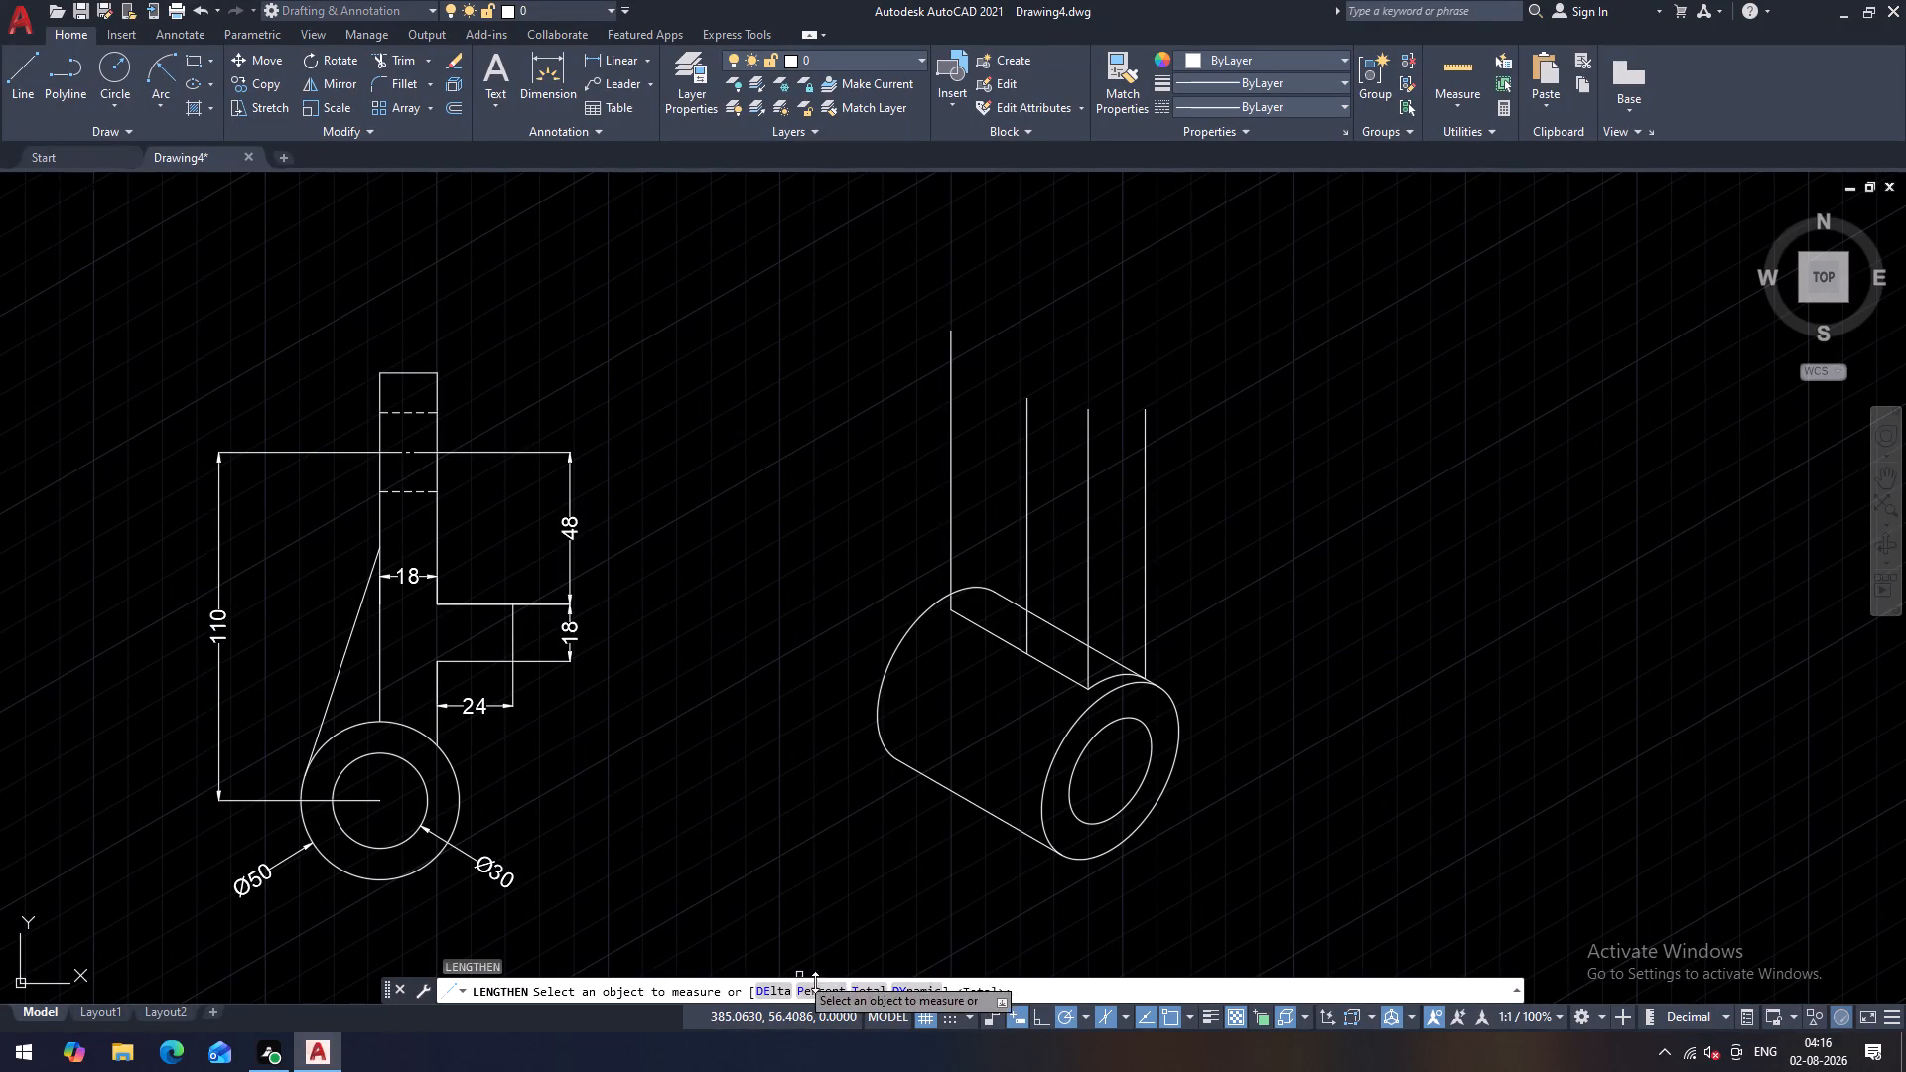
pyautogui.click(863, 989)
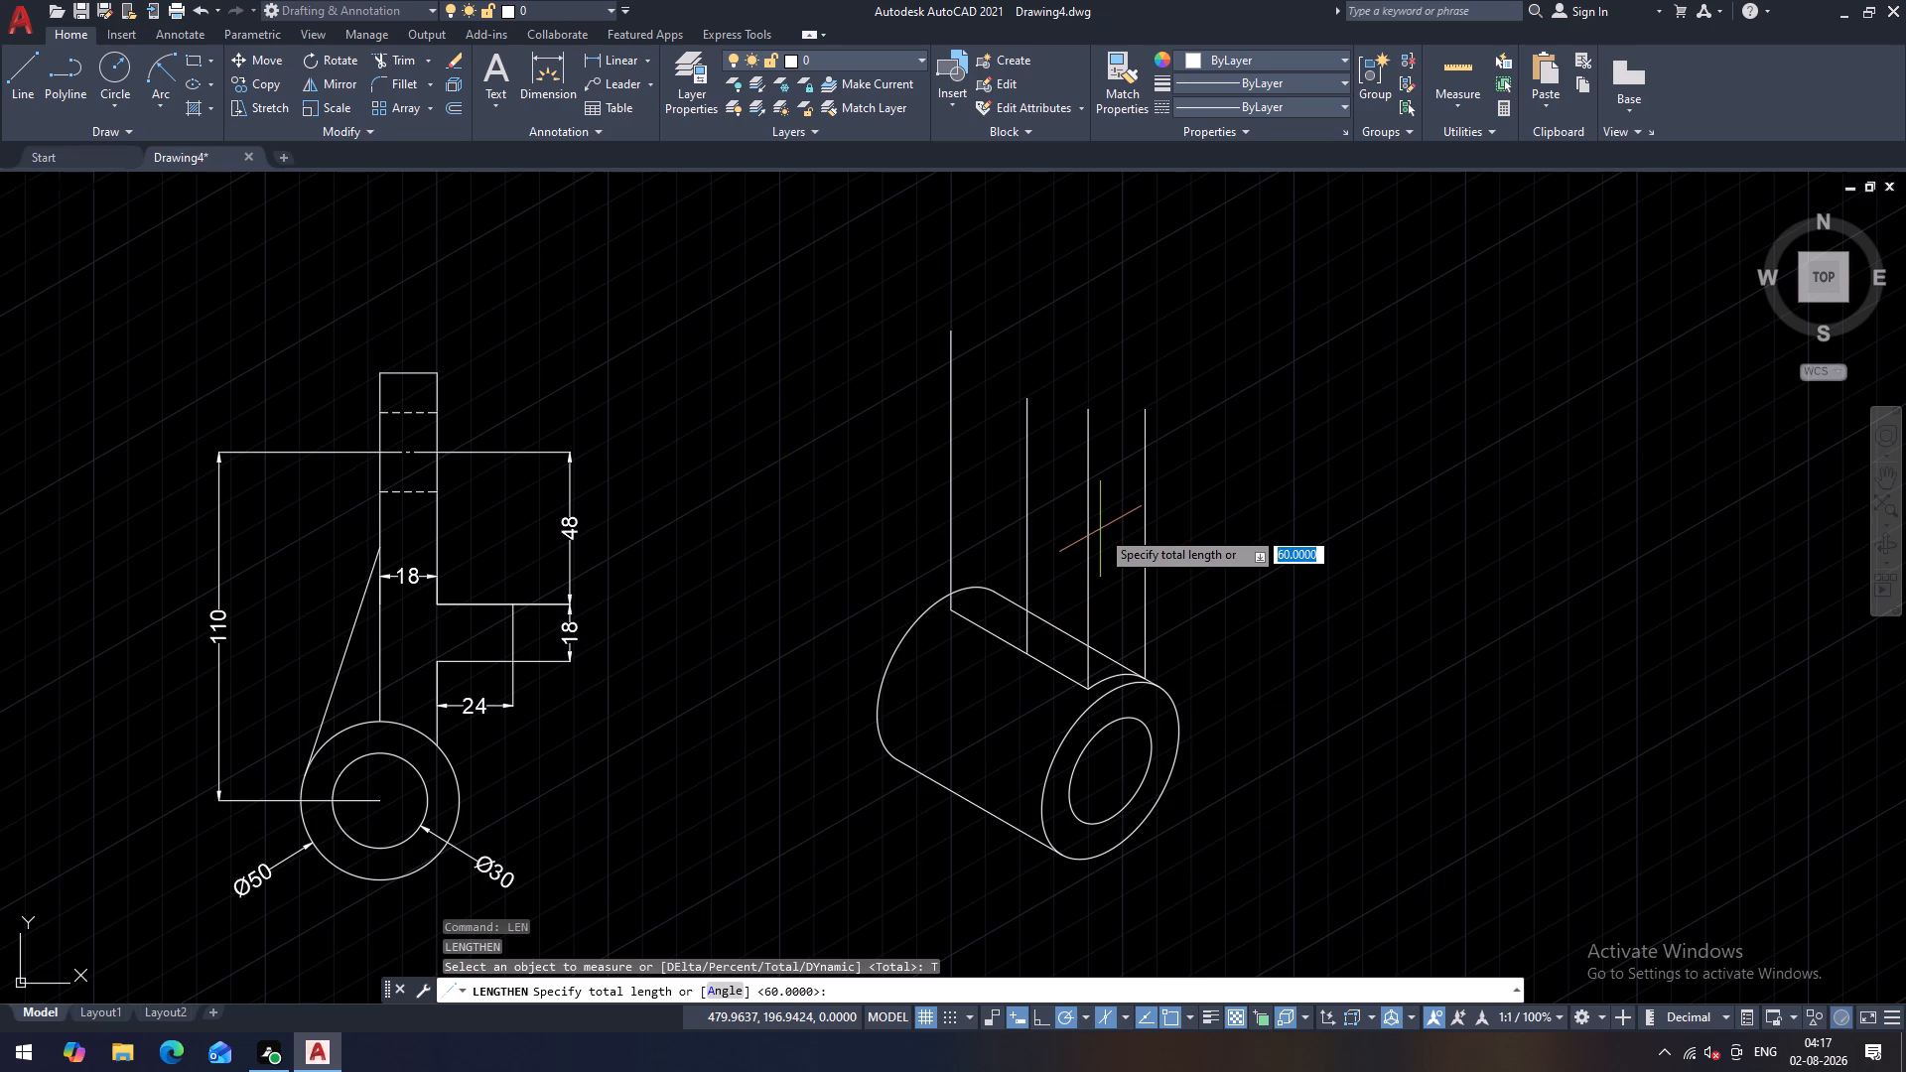
pyautogui.write('85')
pyautogui.press('Return')
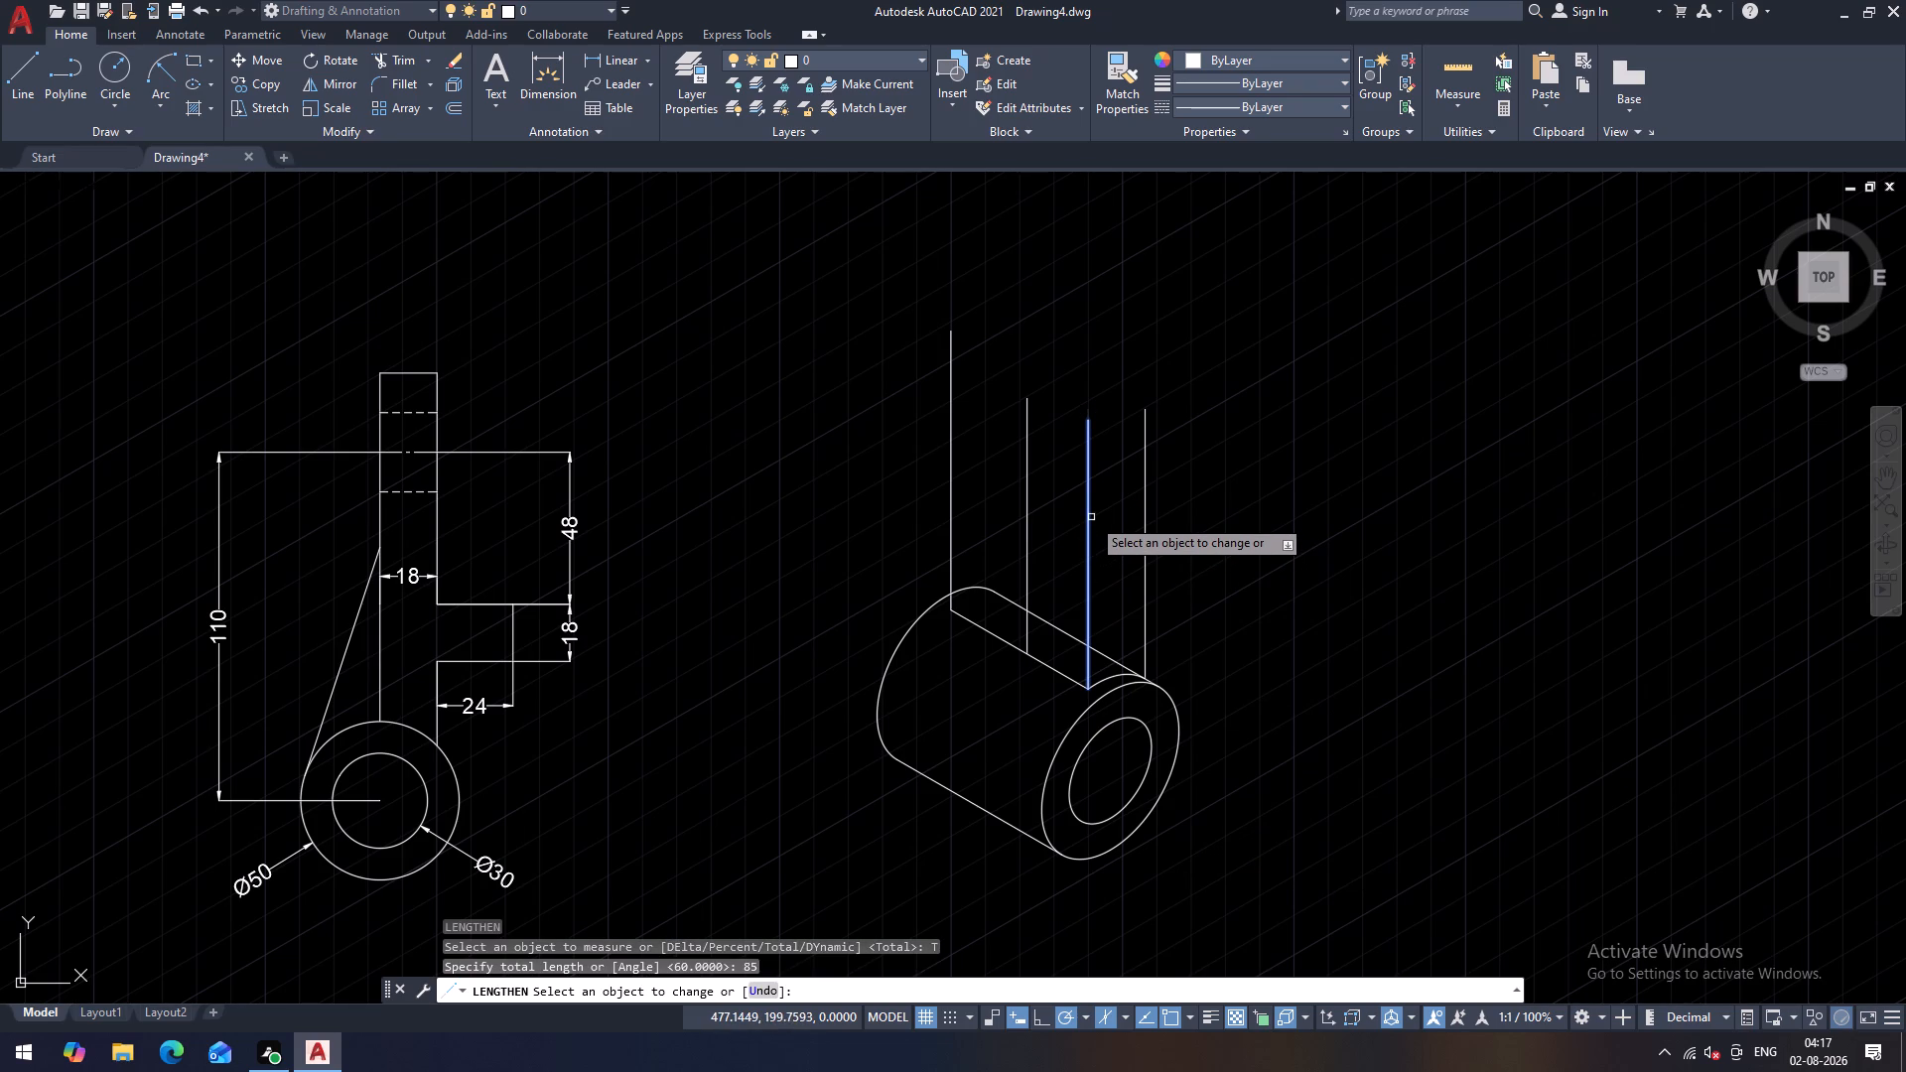
pyautogui.click(1091, 508)
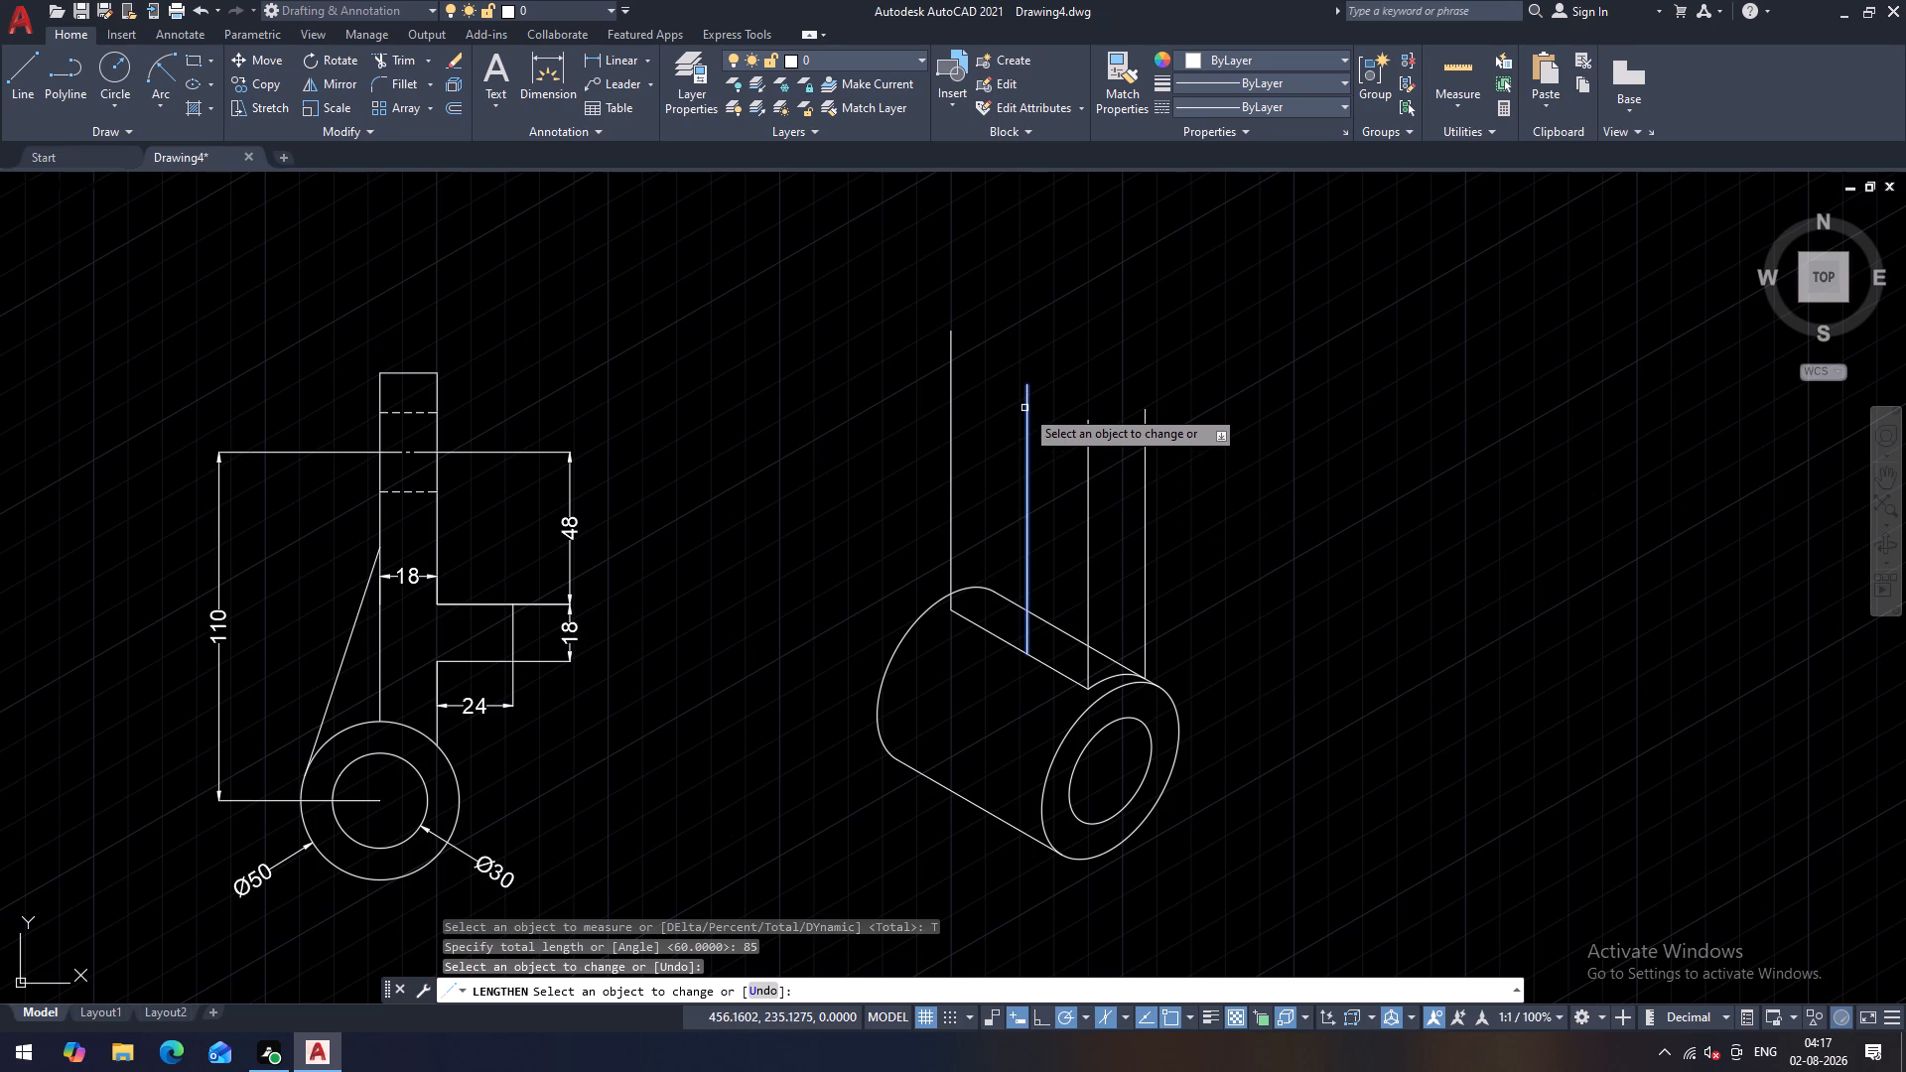
pyautogui.click(1024, 408)
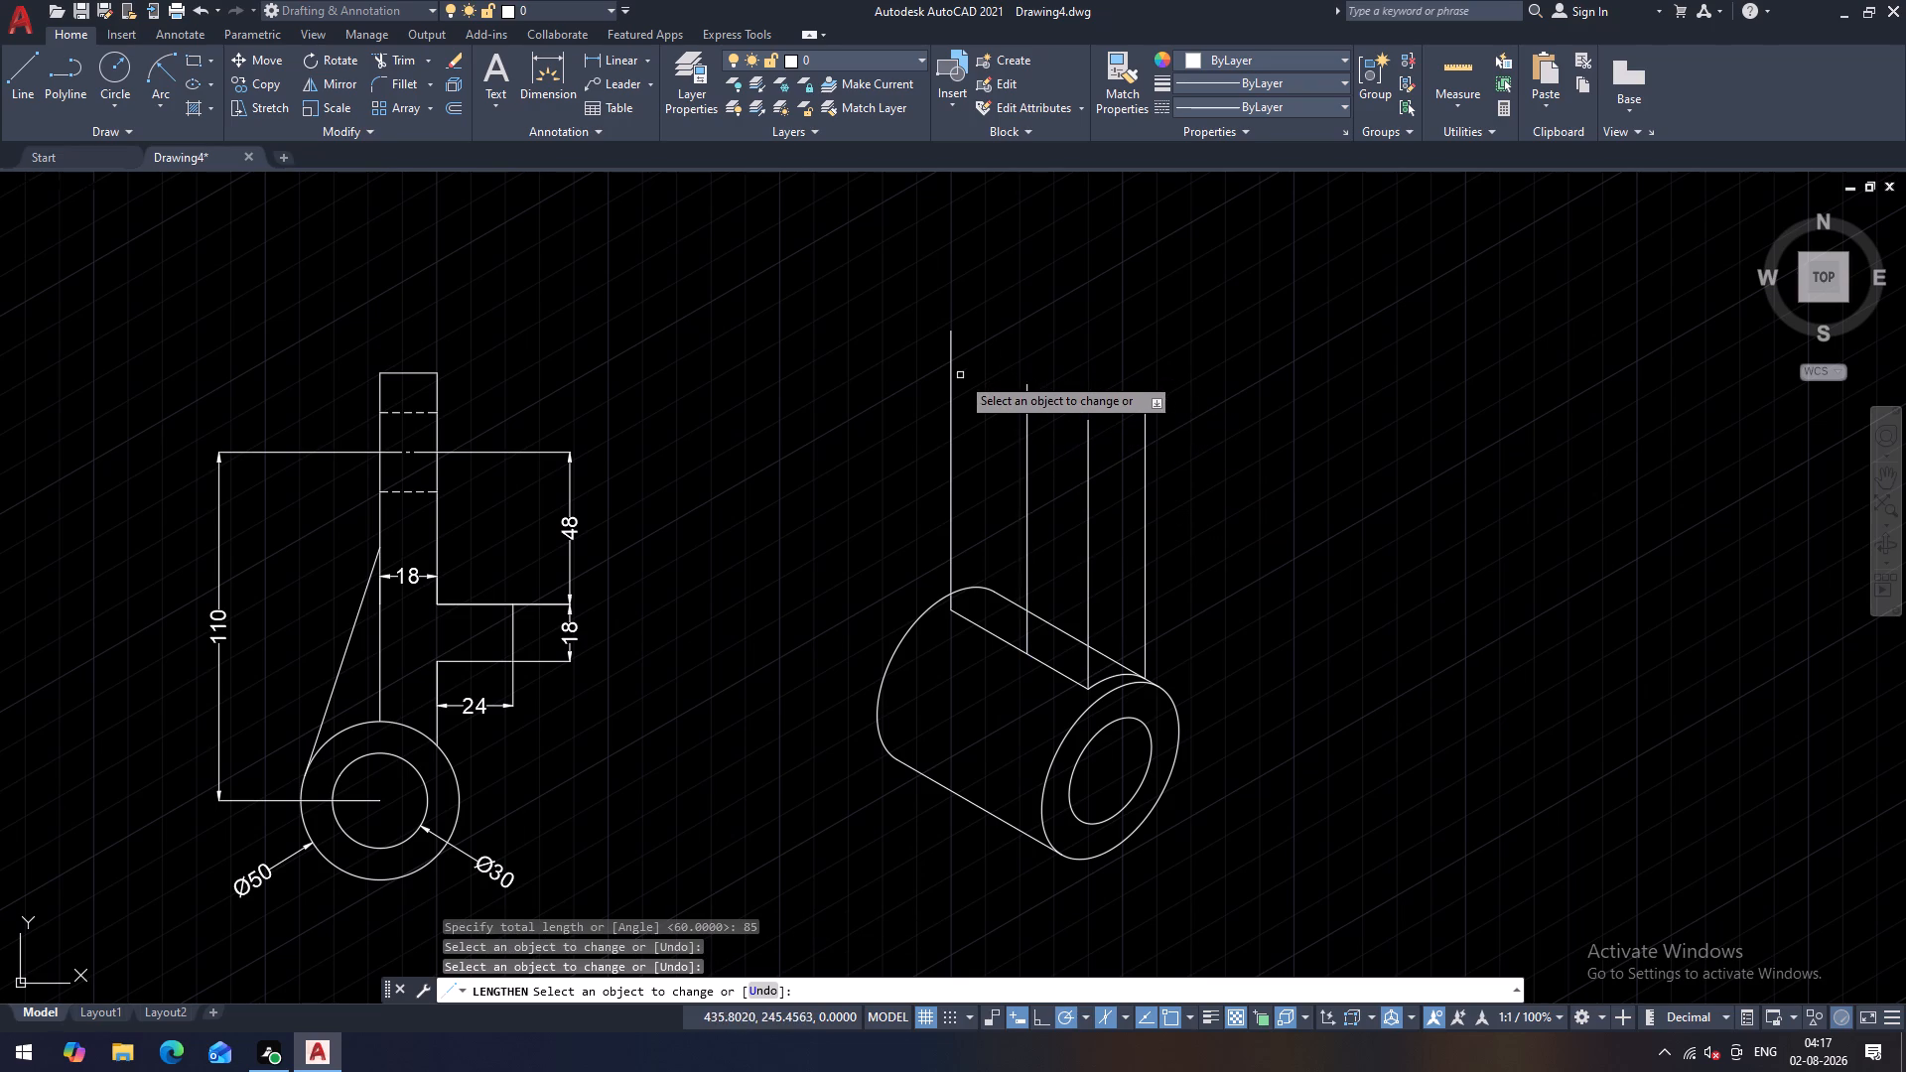
pyautogui.click(950, 379)
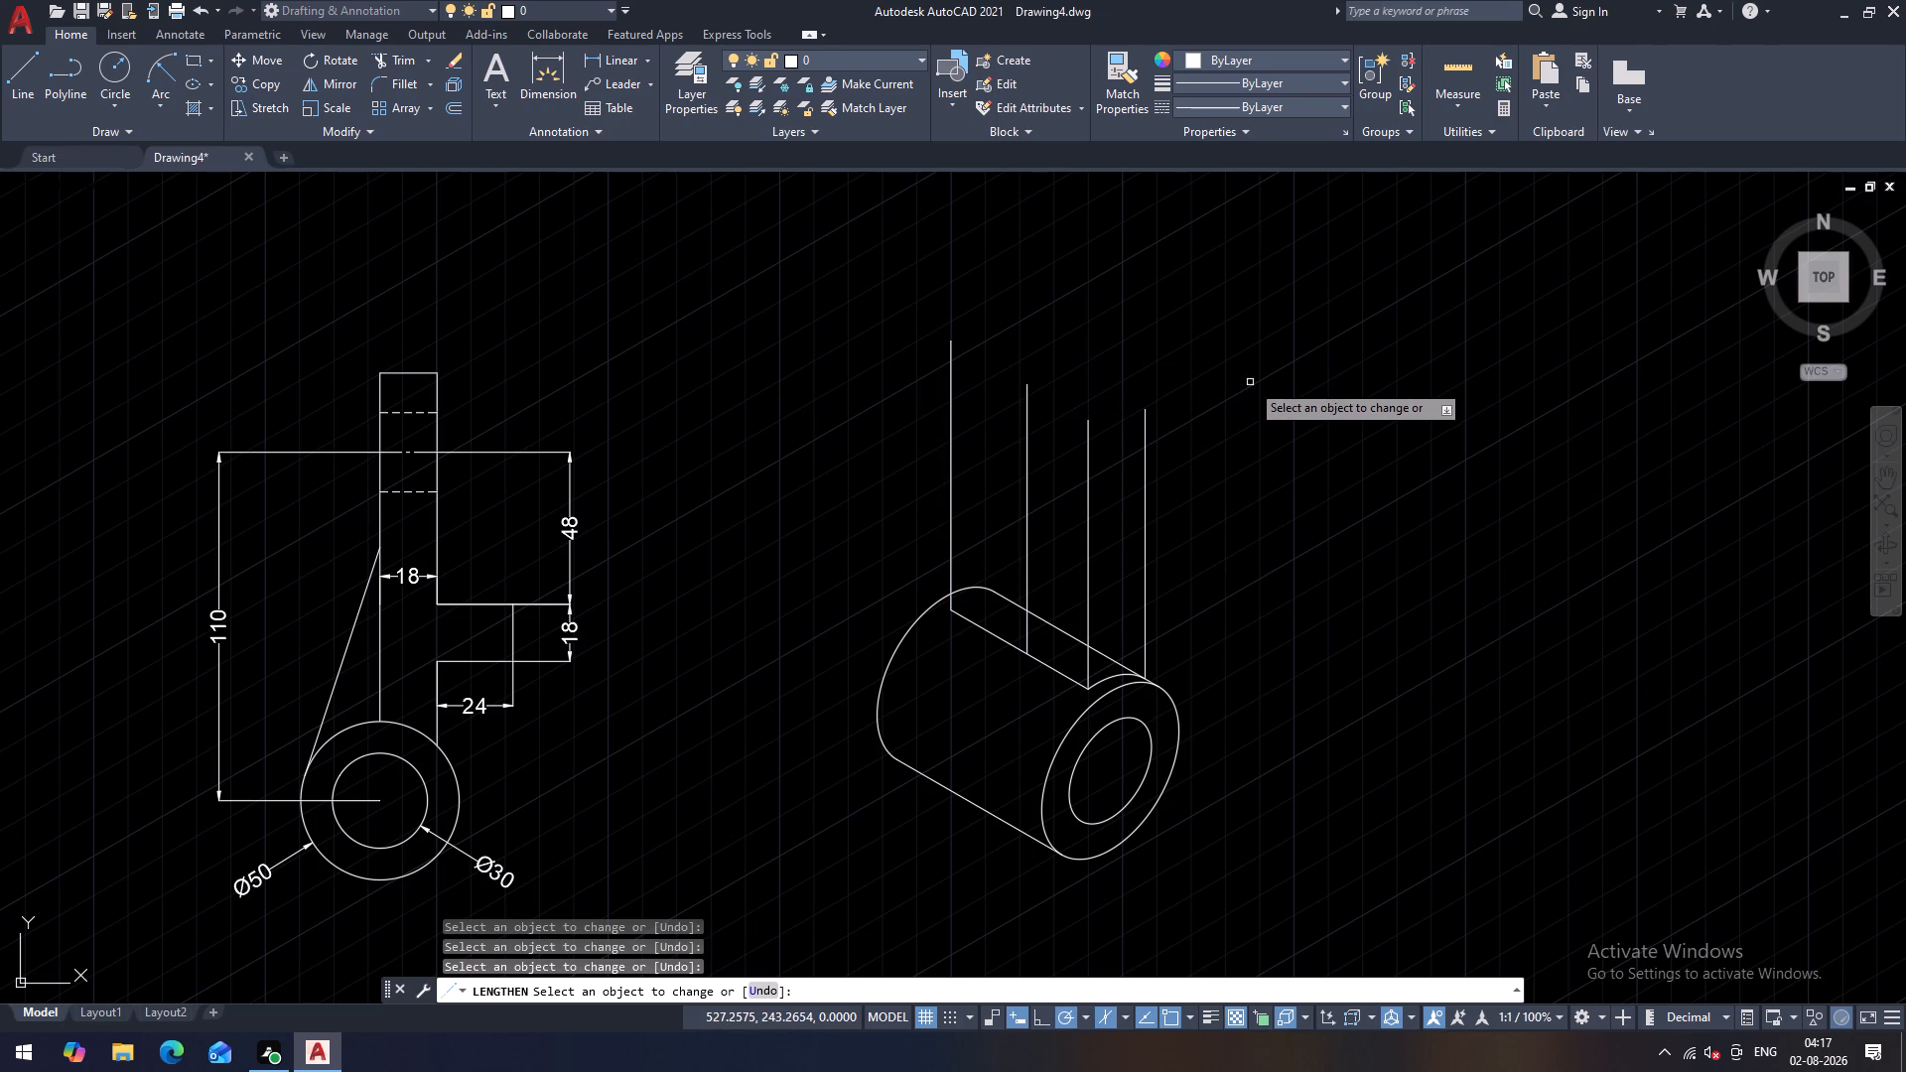
pyautogui.press('Escape')
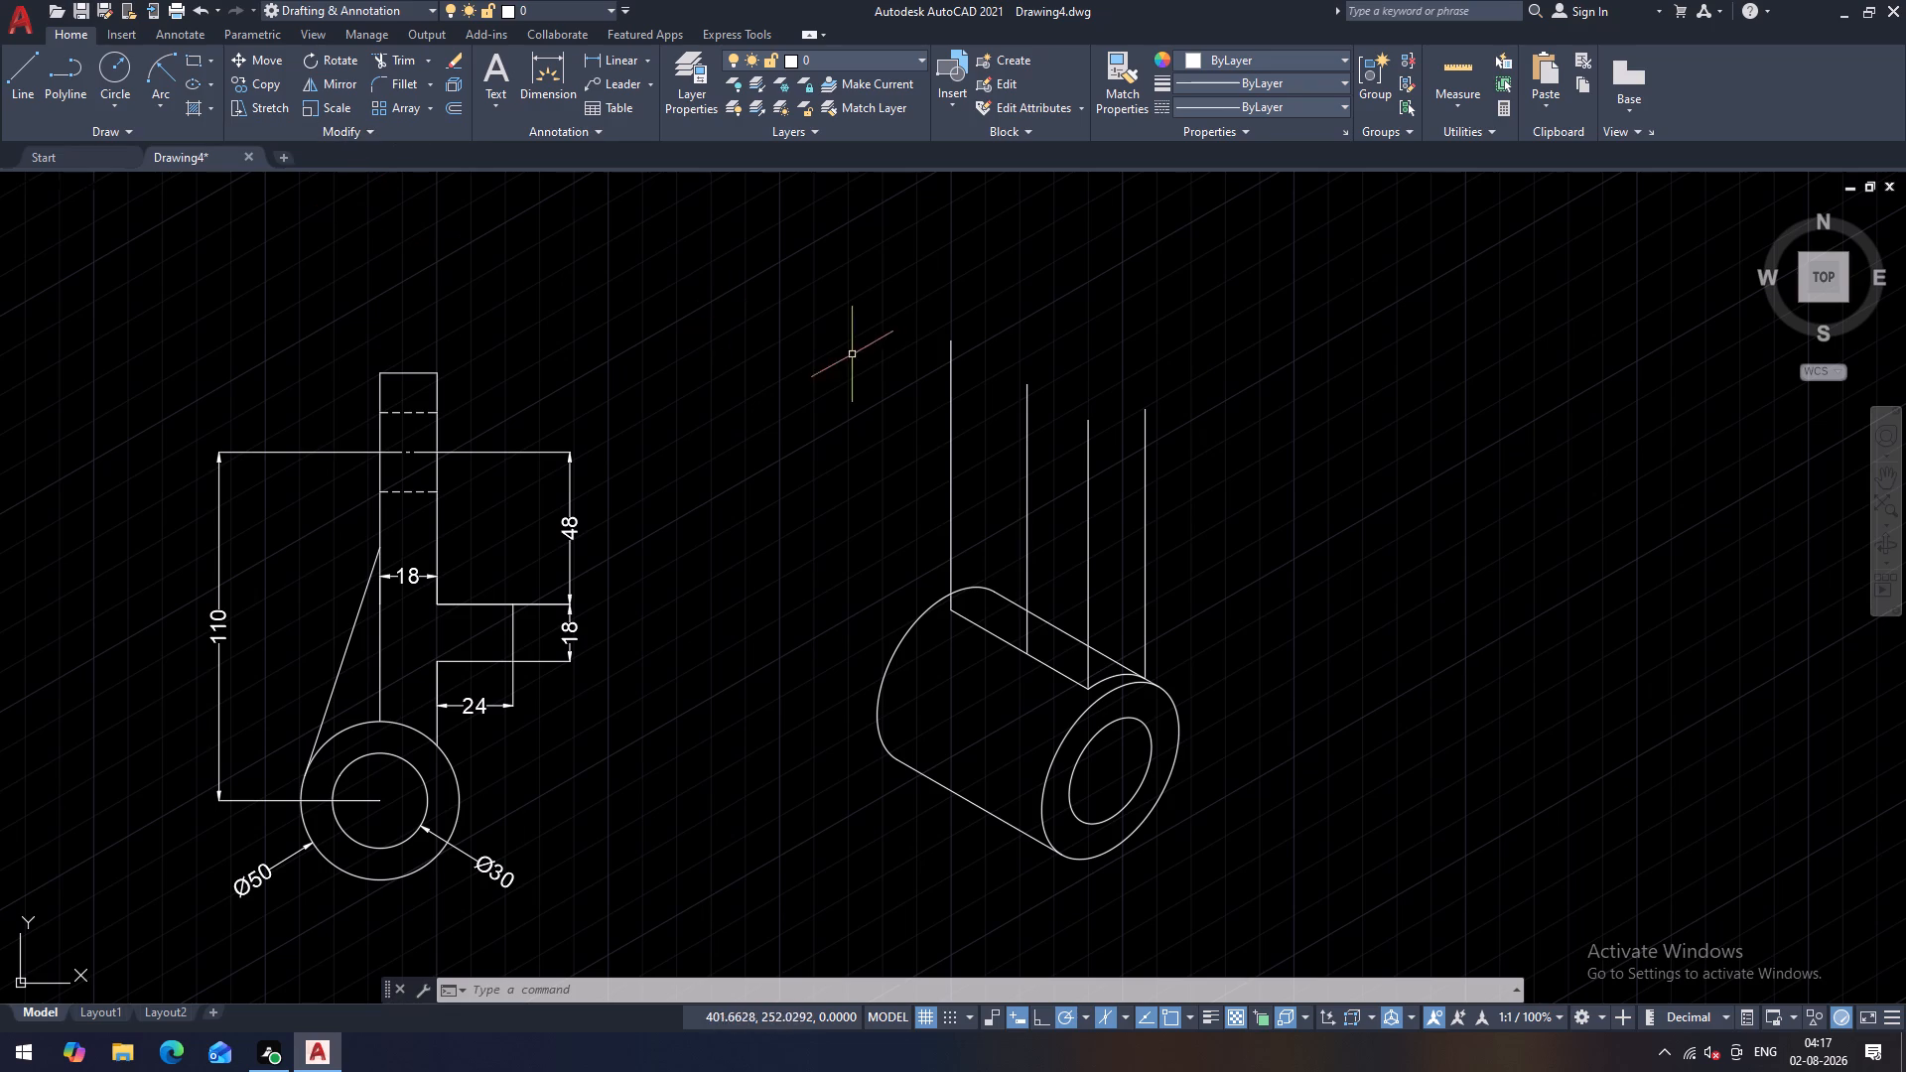
pyautogui.press('Escape')
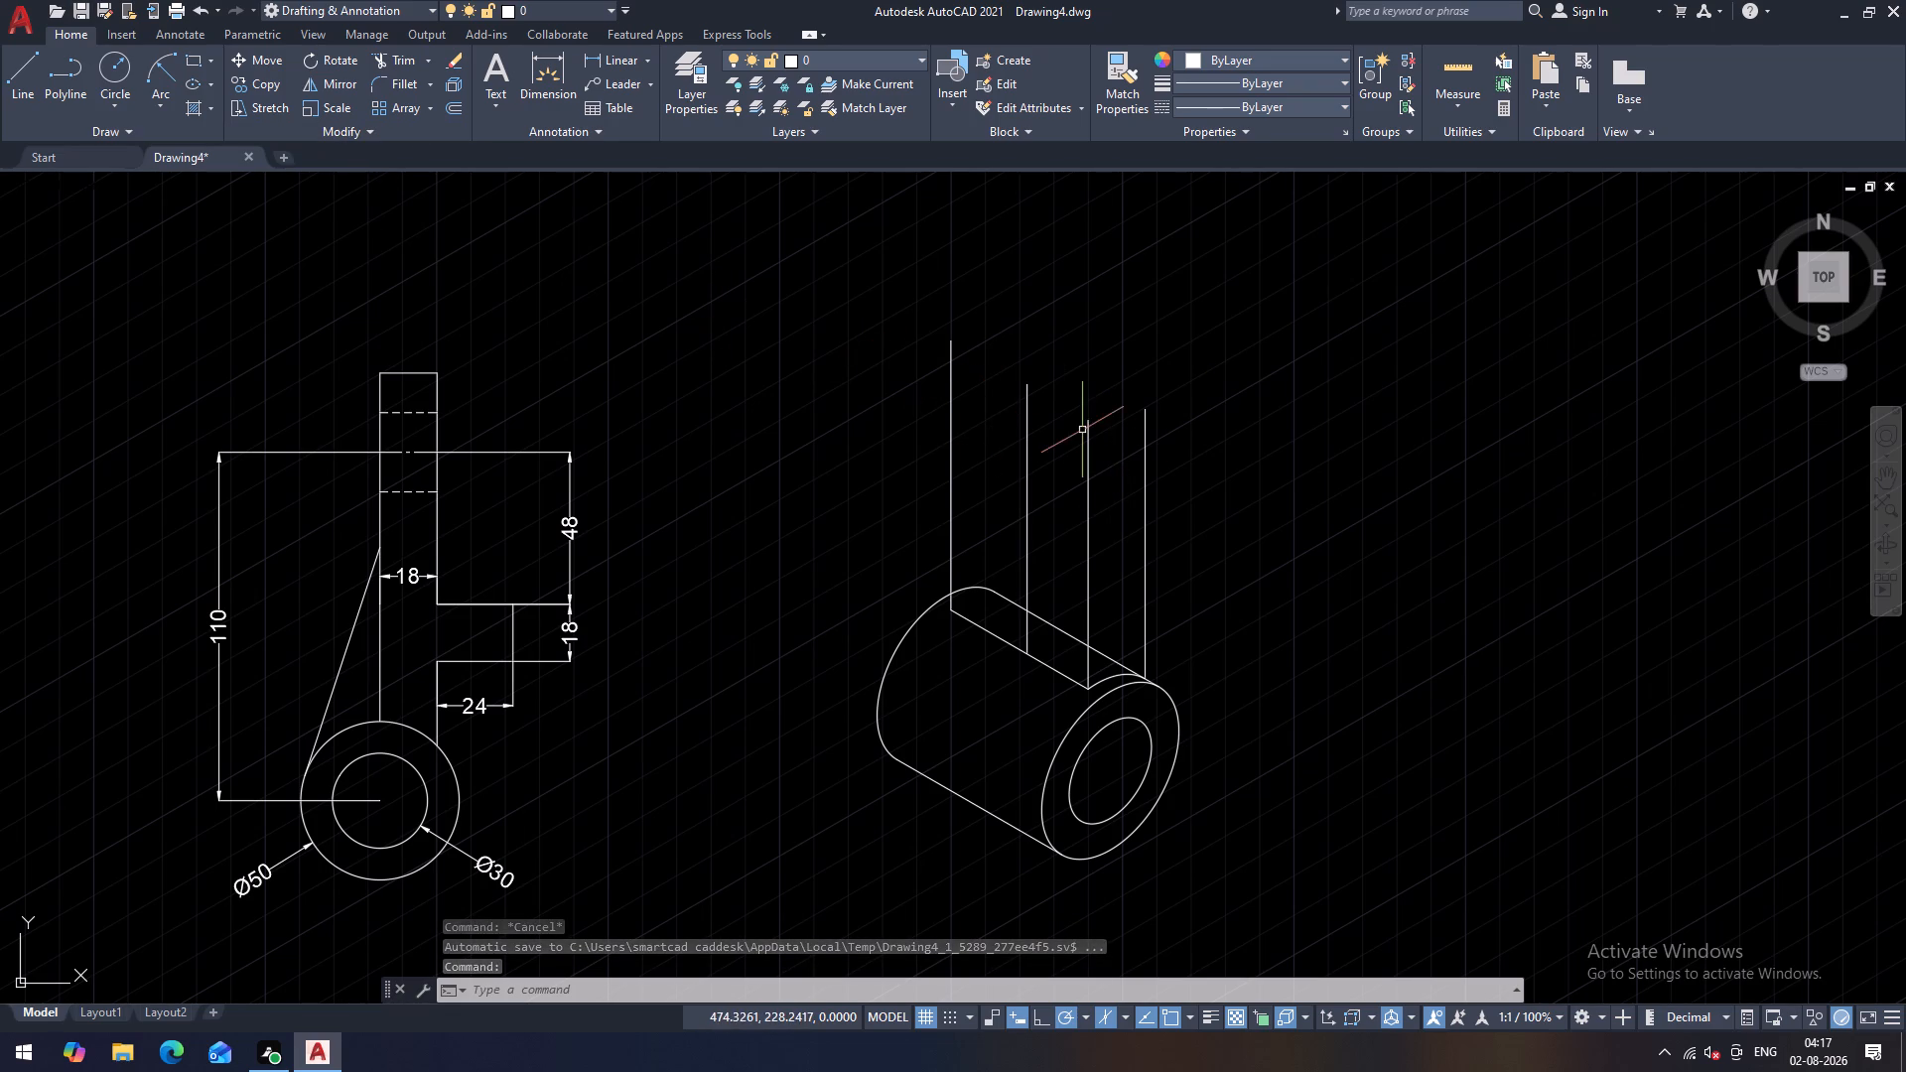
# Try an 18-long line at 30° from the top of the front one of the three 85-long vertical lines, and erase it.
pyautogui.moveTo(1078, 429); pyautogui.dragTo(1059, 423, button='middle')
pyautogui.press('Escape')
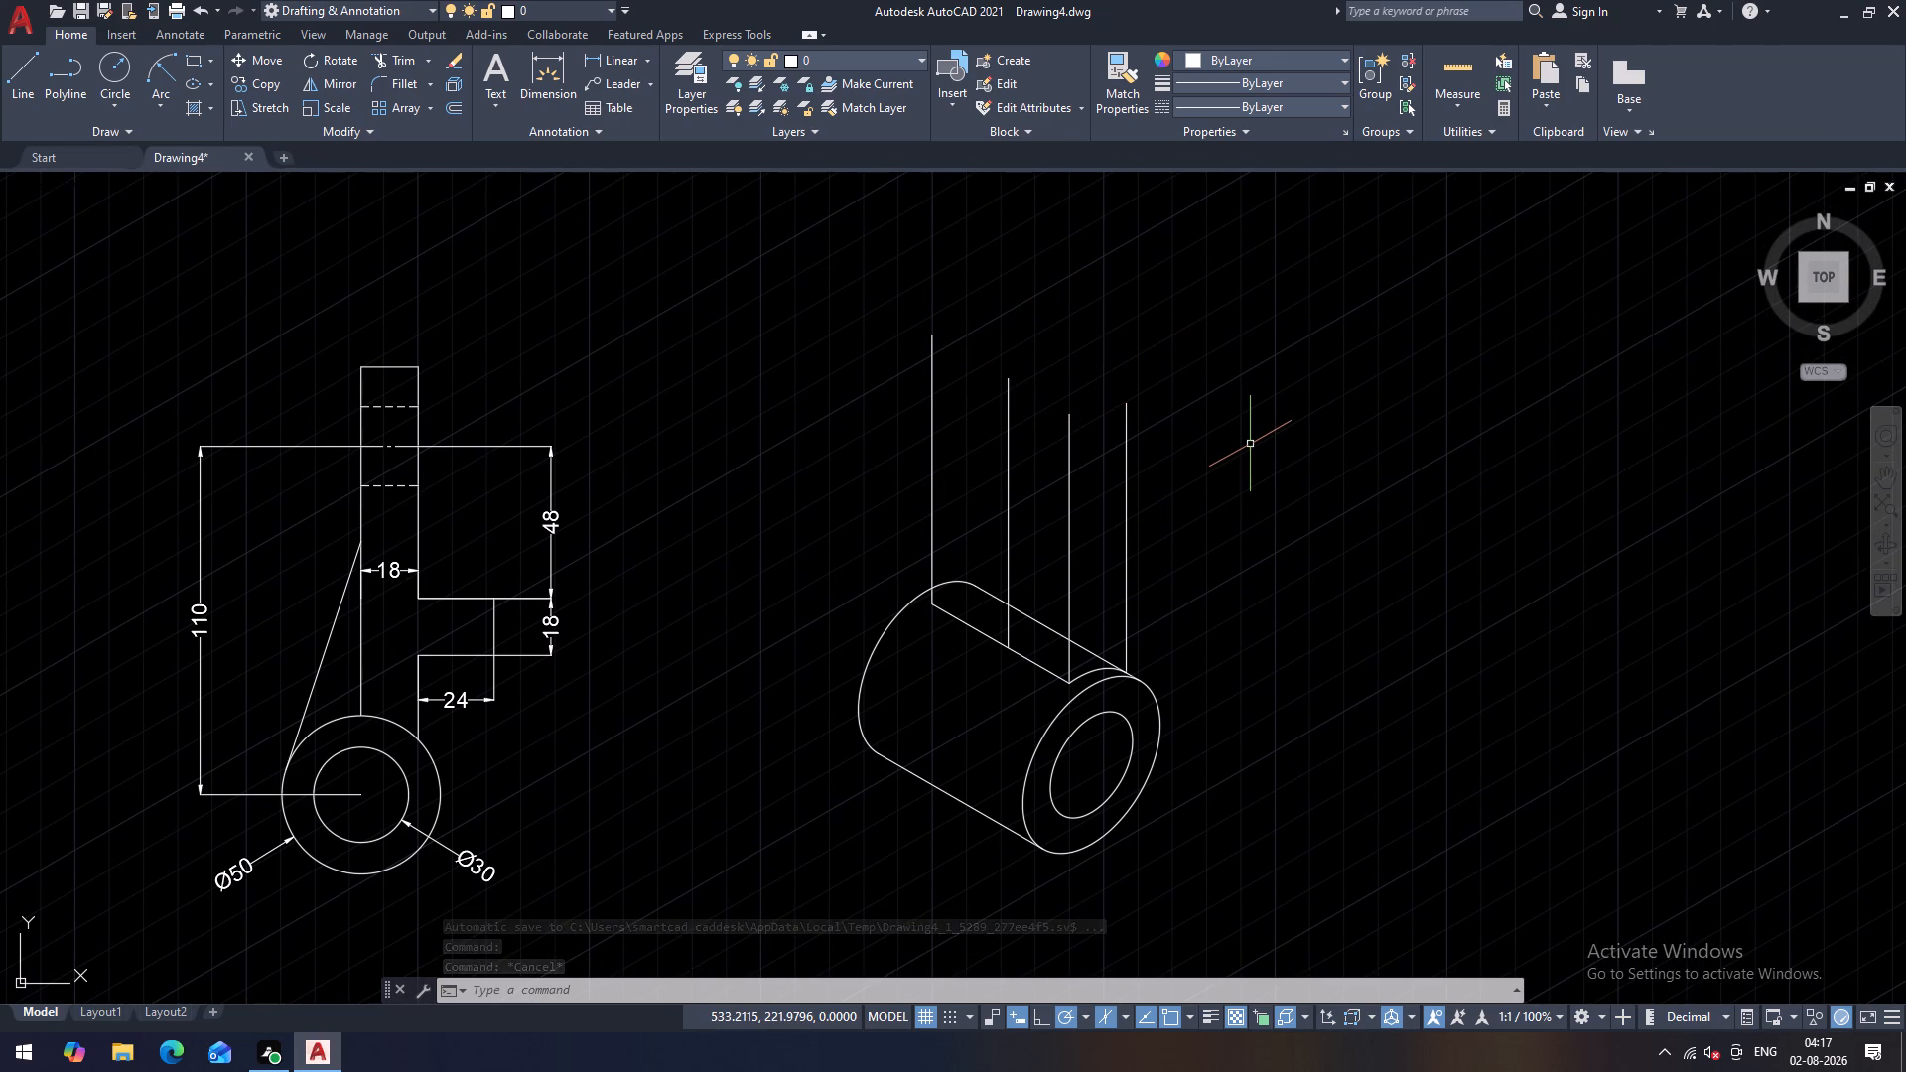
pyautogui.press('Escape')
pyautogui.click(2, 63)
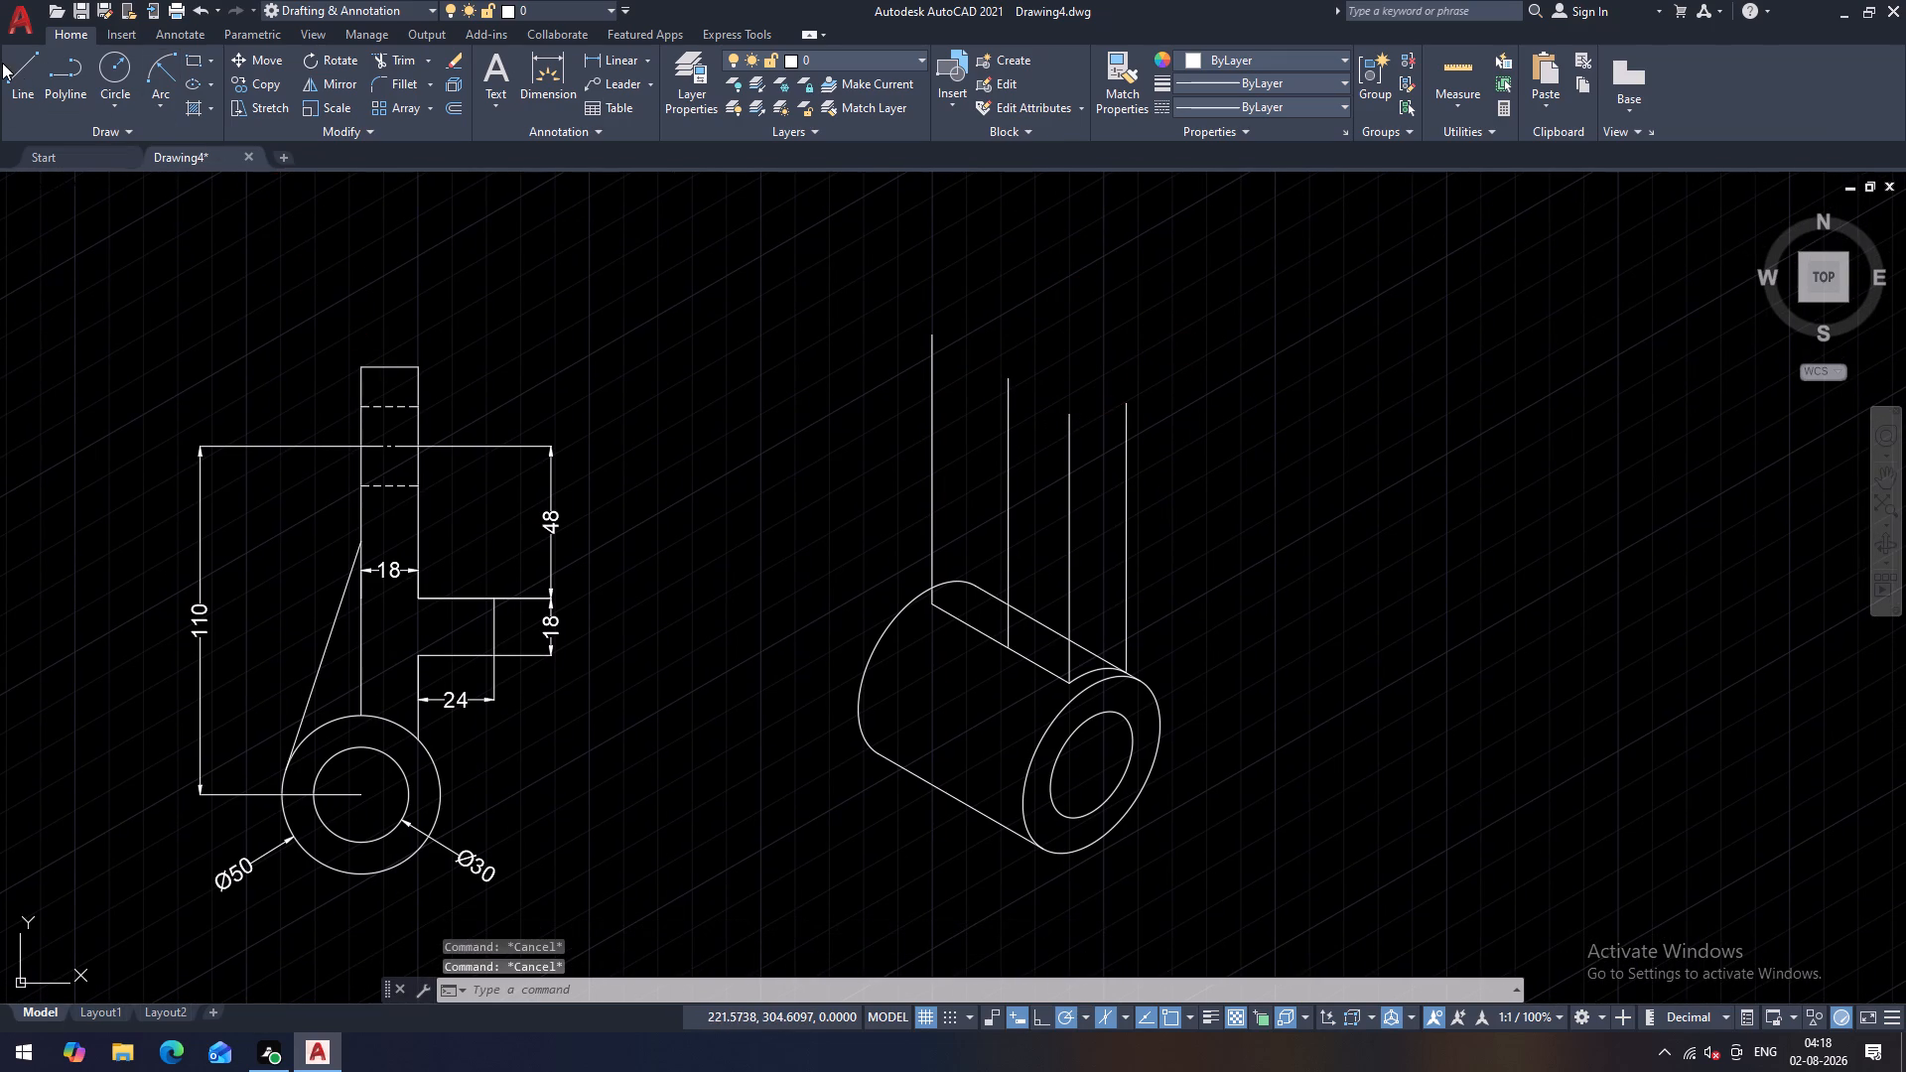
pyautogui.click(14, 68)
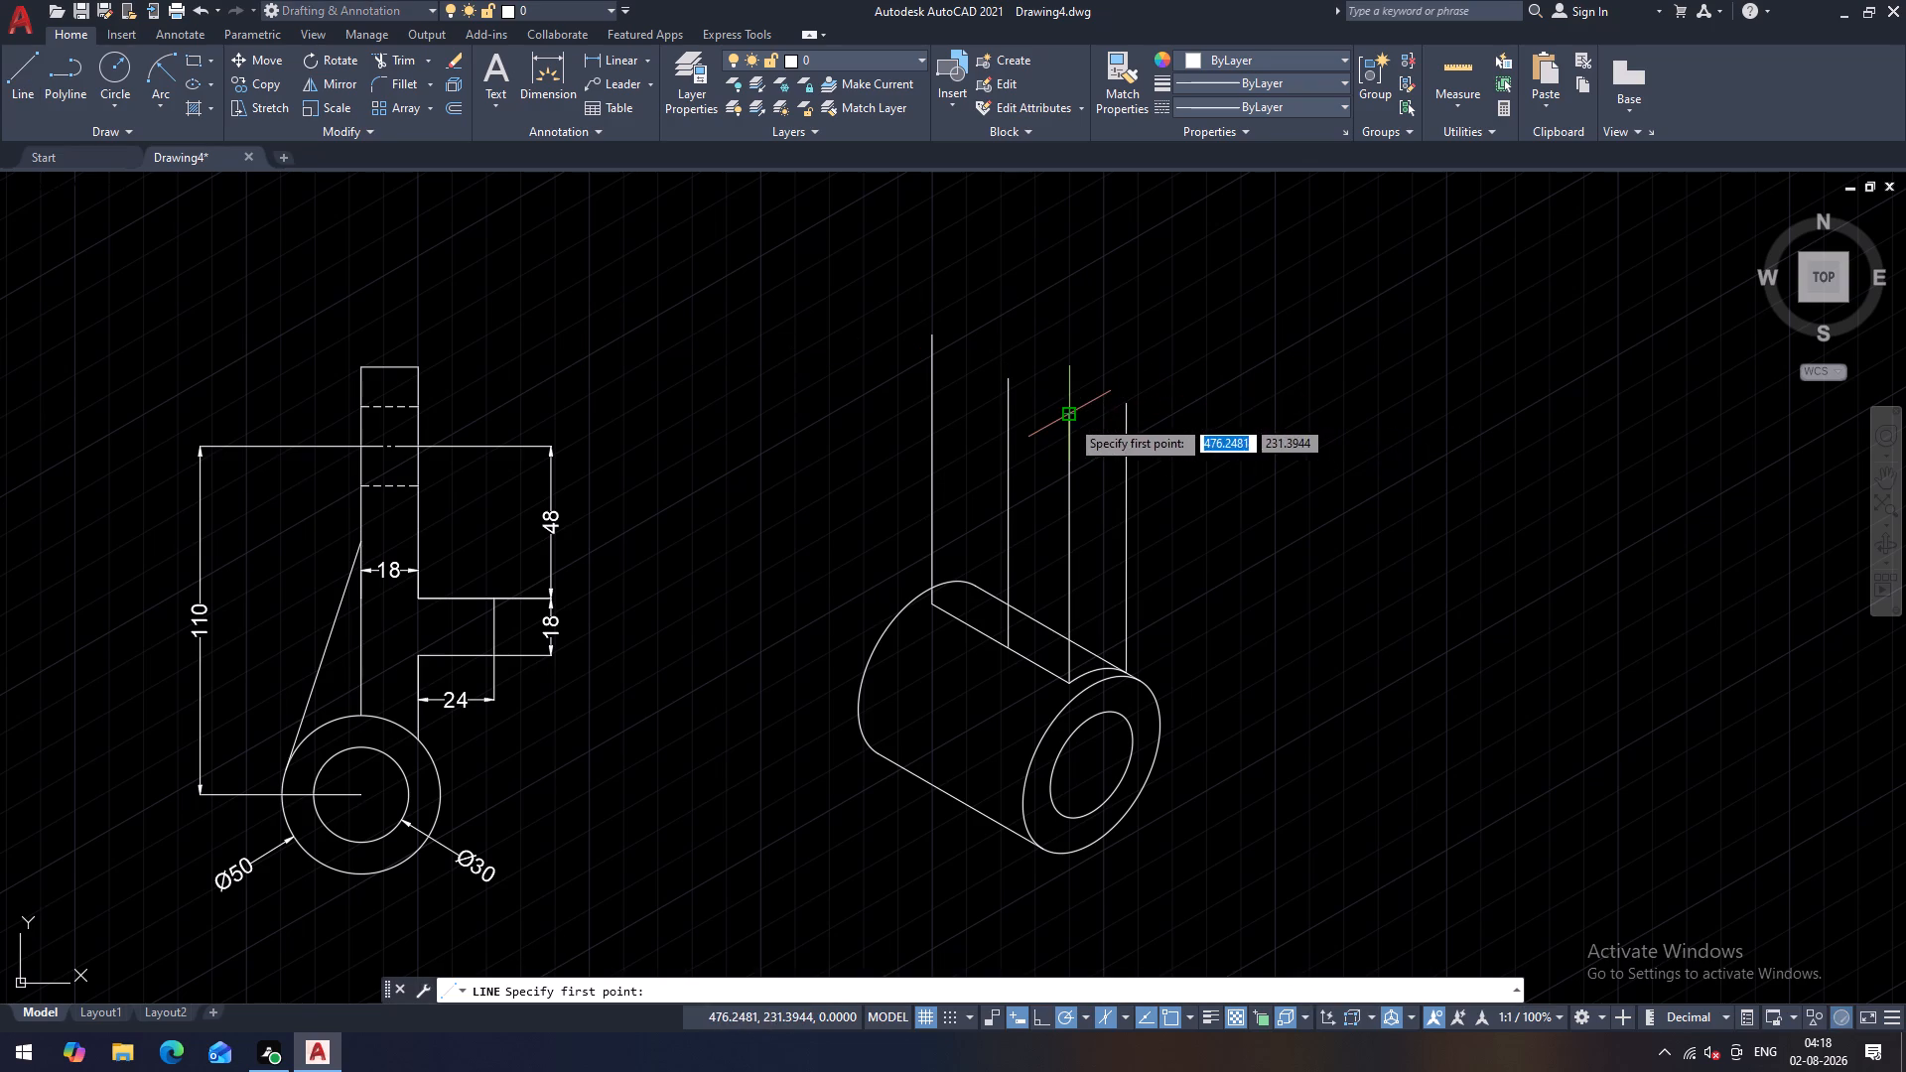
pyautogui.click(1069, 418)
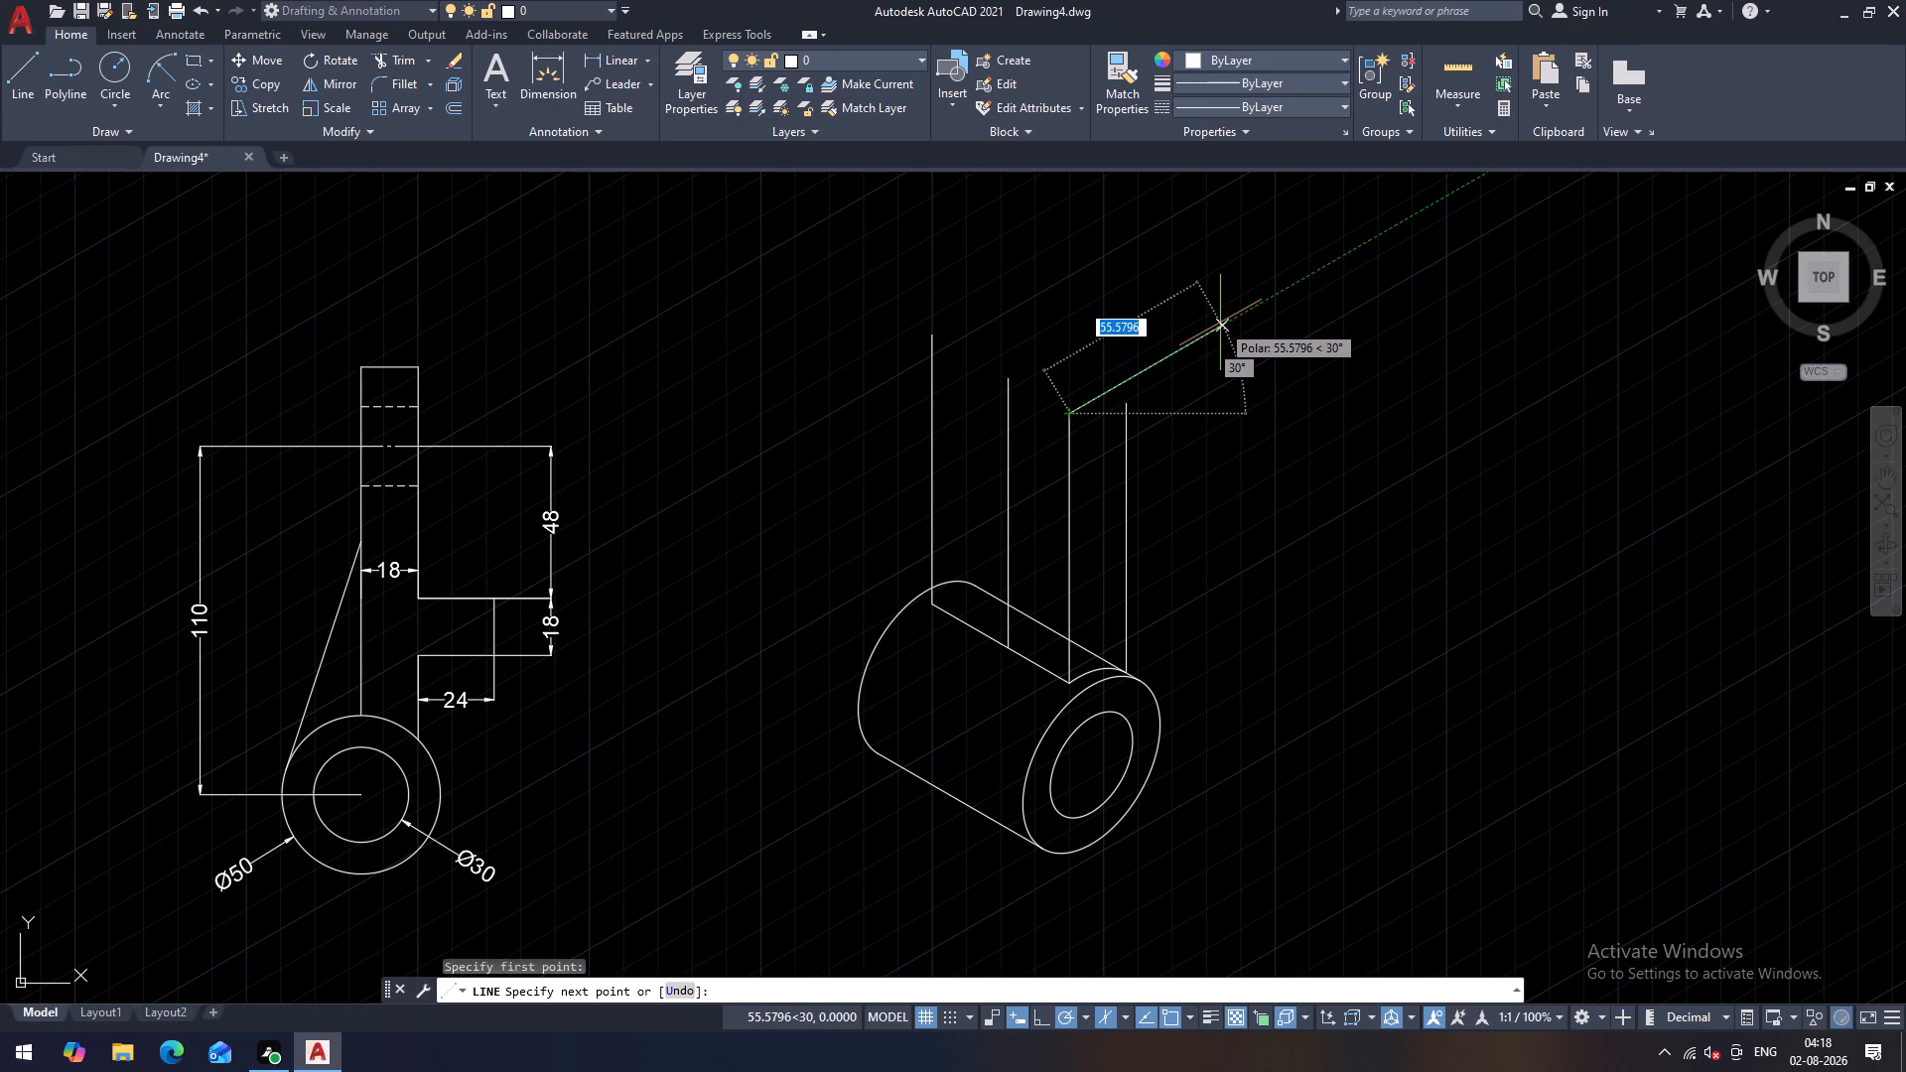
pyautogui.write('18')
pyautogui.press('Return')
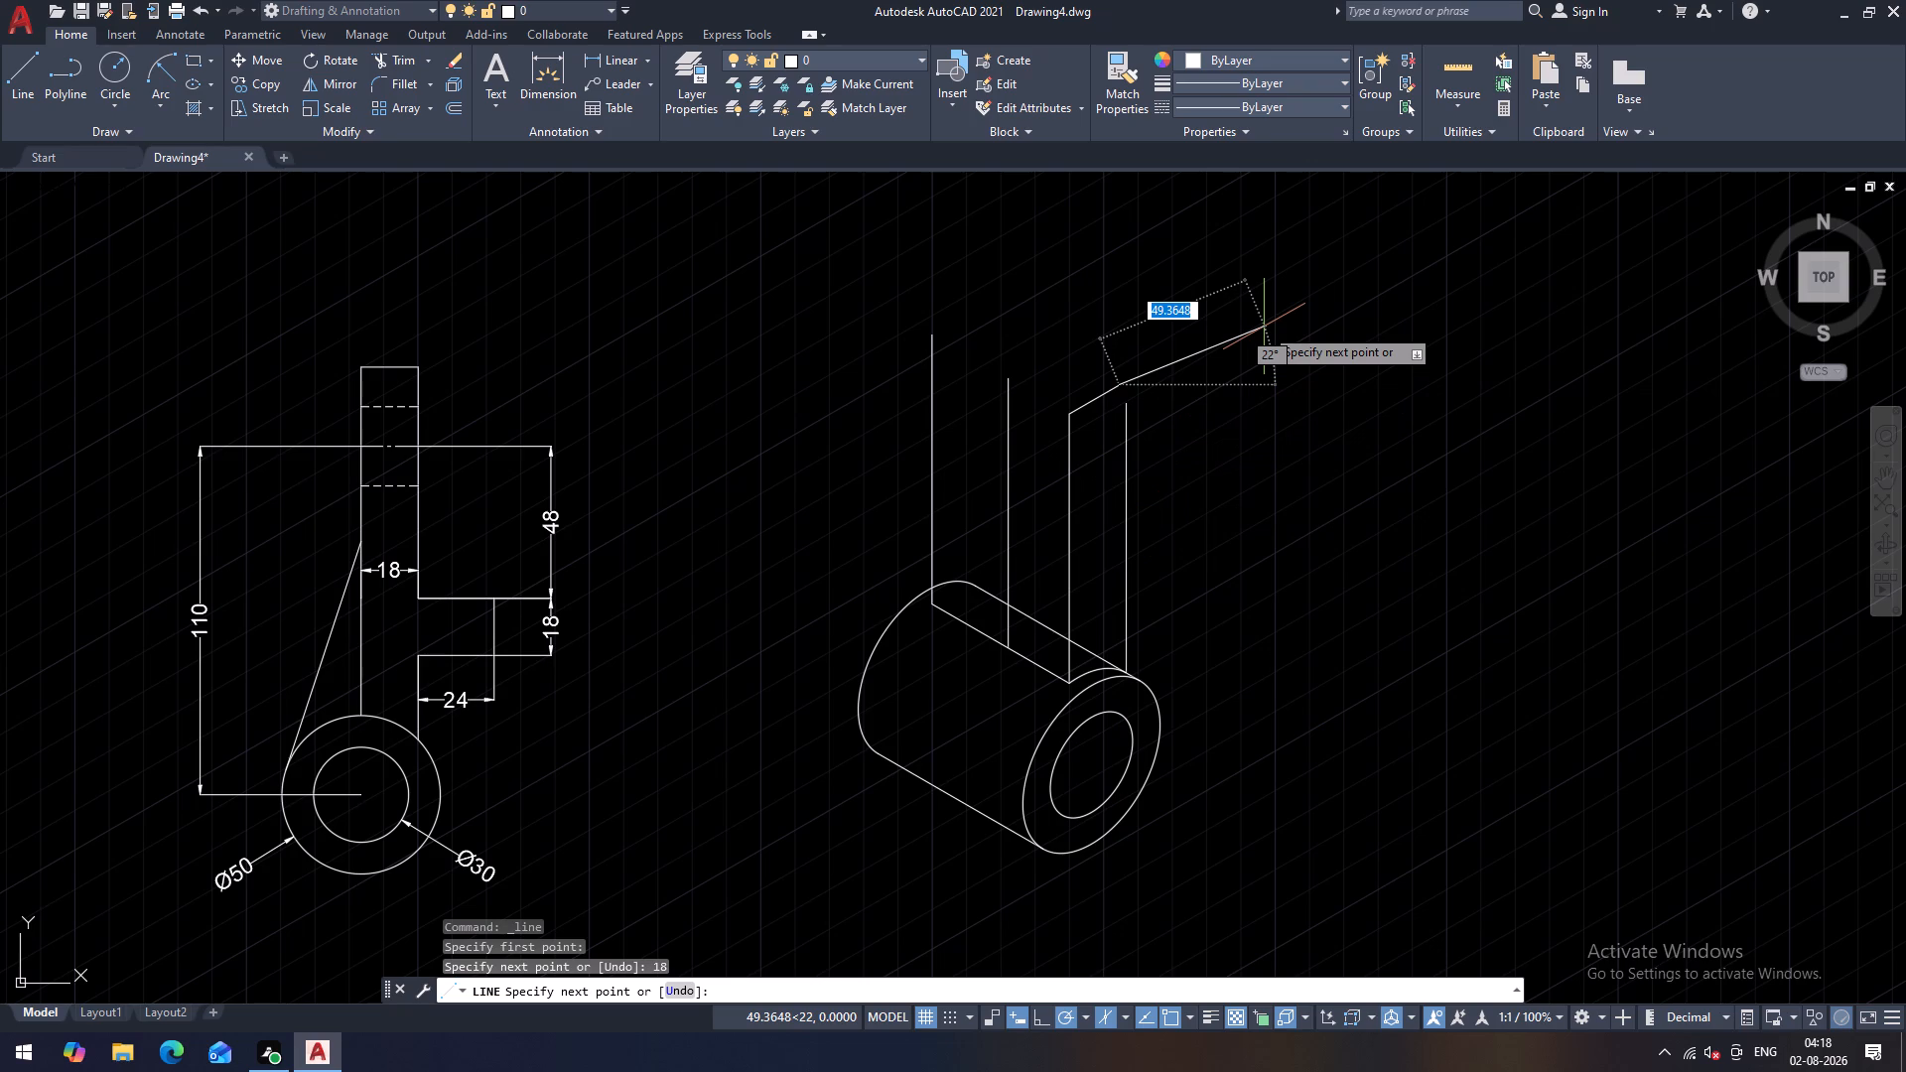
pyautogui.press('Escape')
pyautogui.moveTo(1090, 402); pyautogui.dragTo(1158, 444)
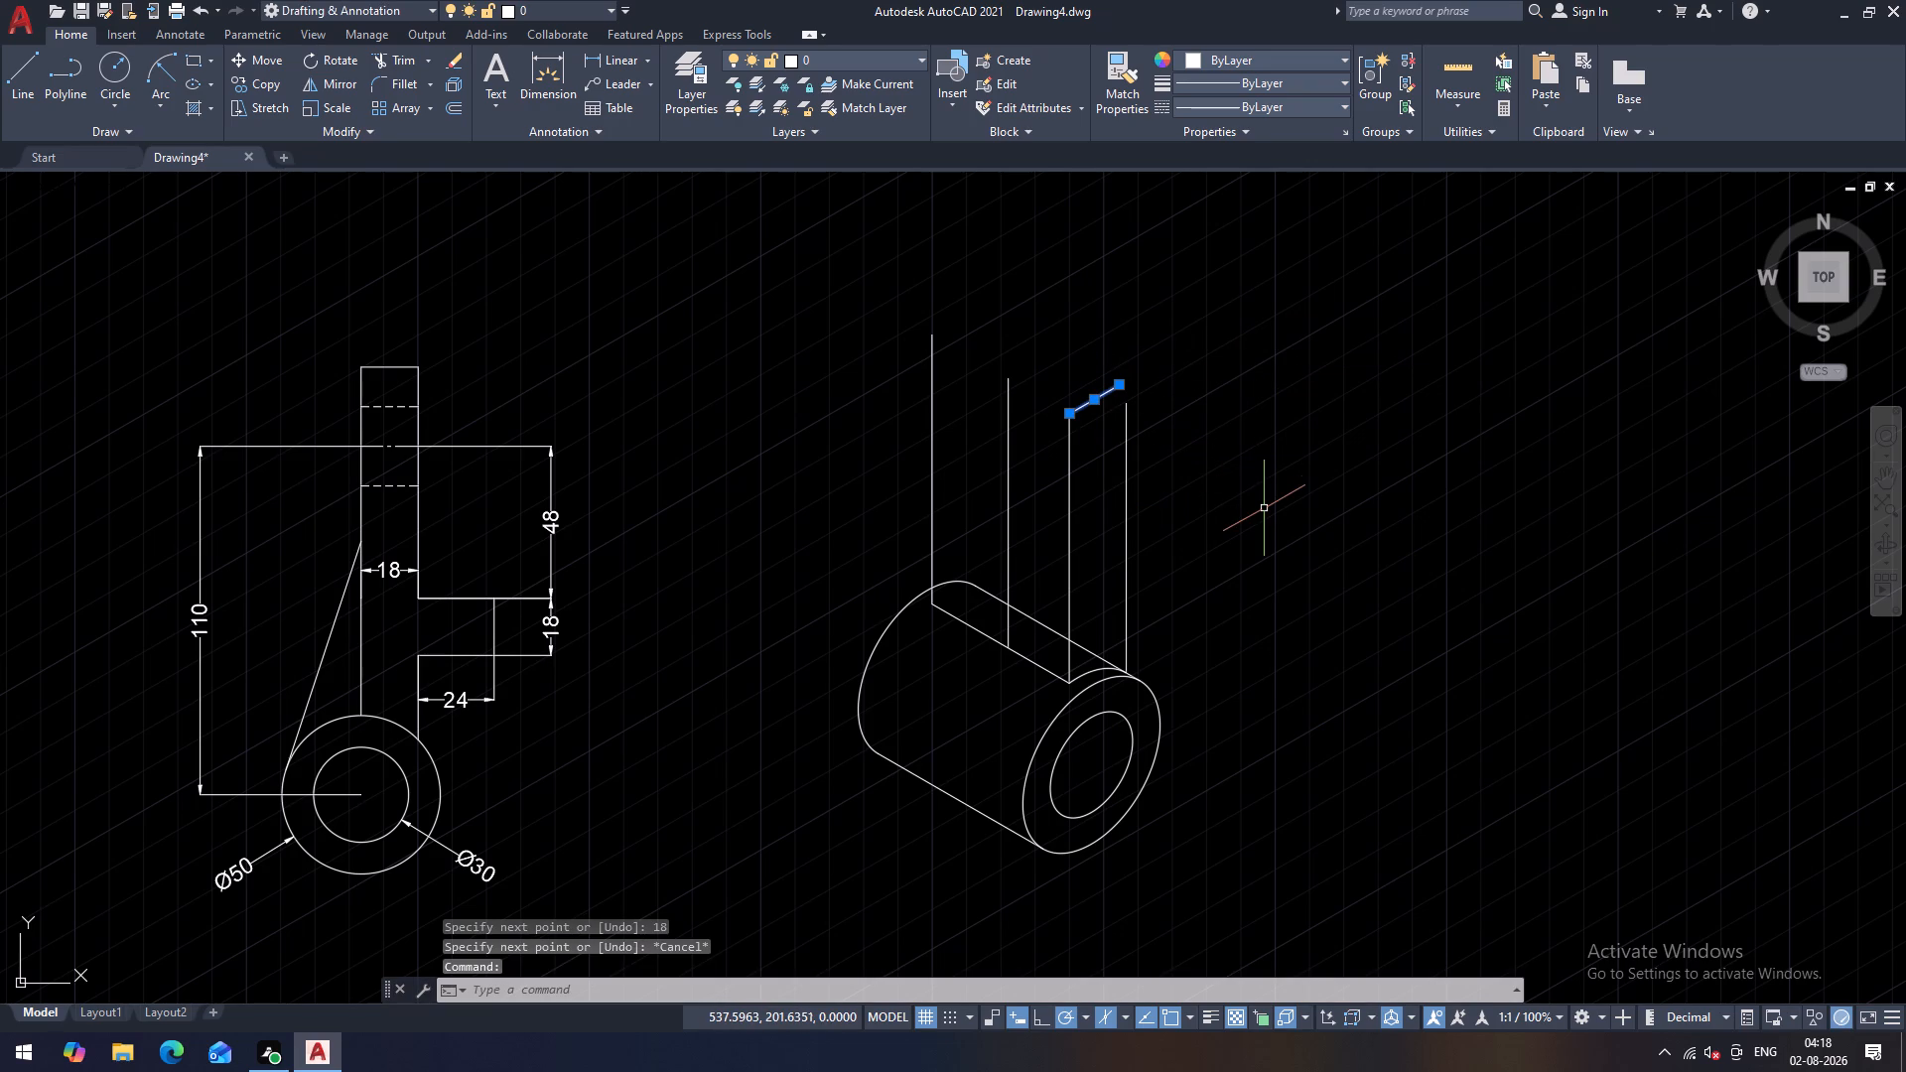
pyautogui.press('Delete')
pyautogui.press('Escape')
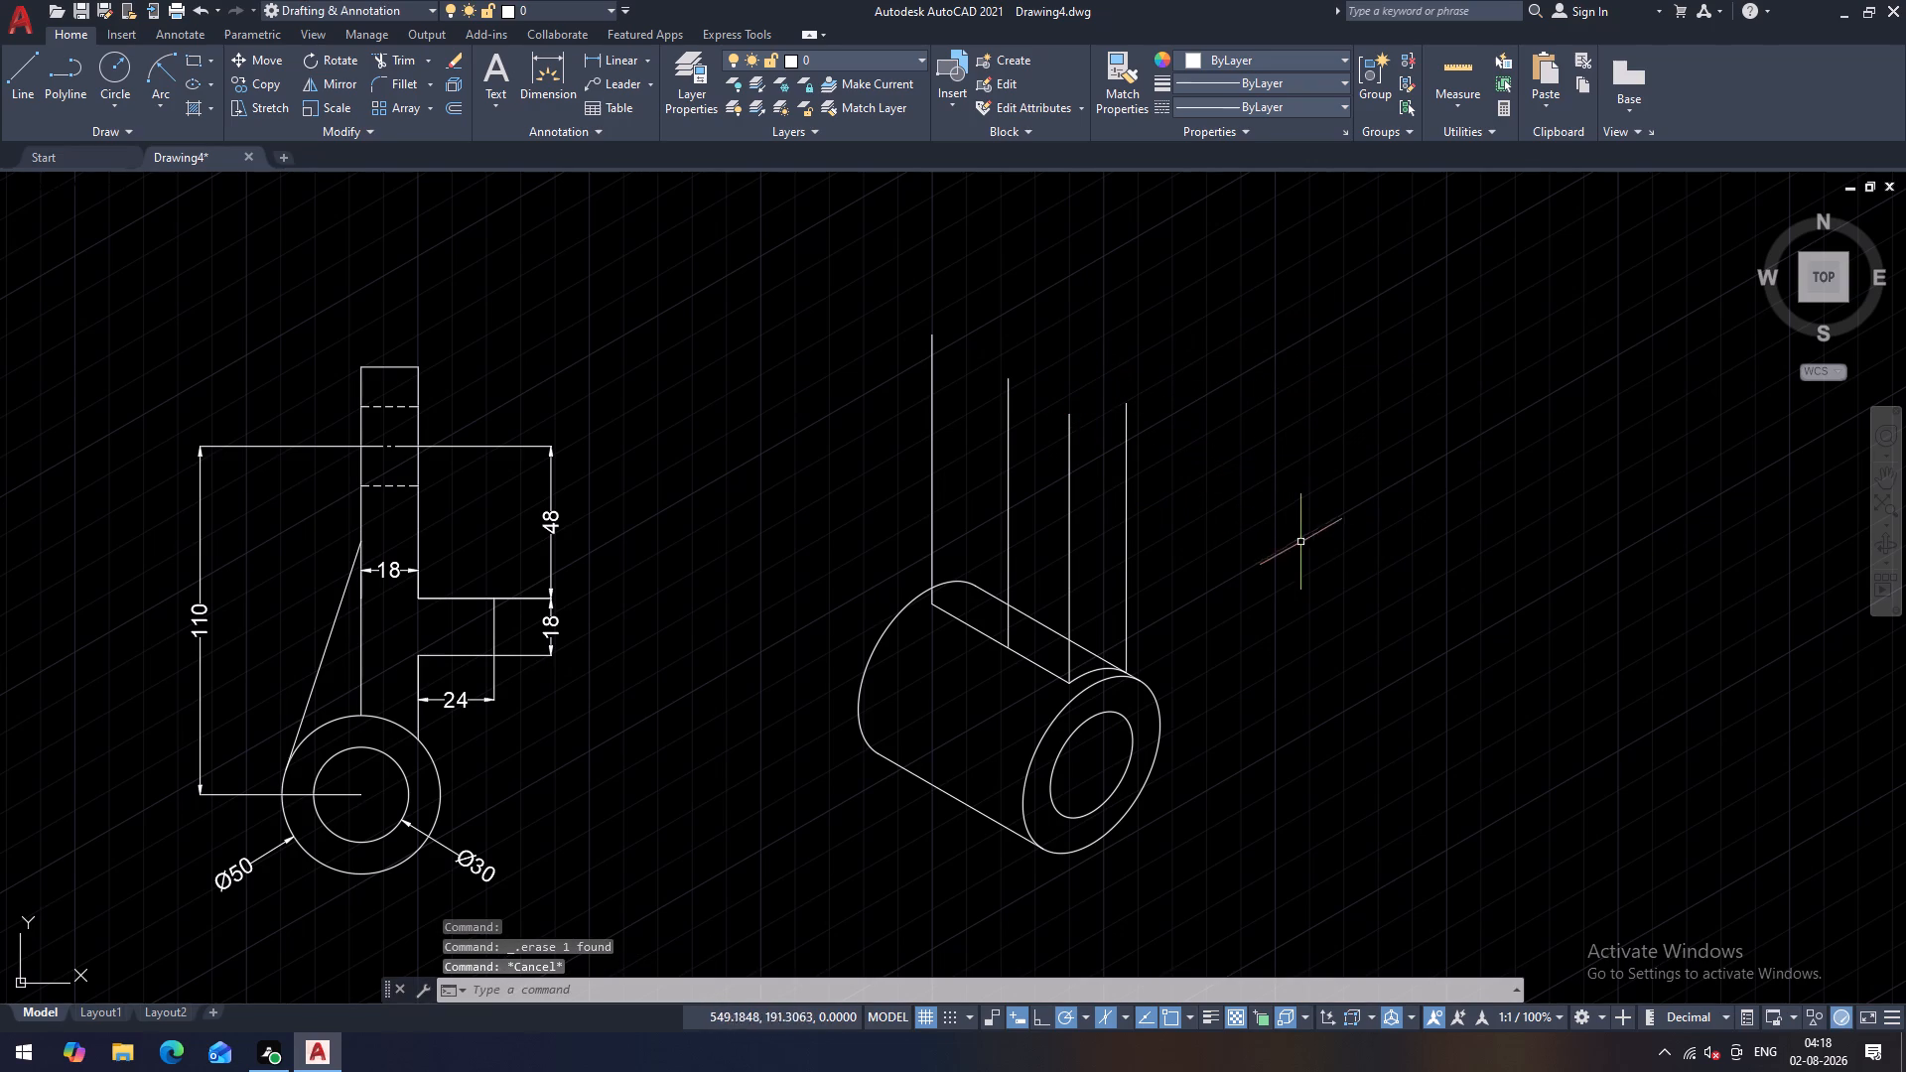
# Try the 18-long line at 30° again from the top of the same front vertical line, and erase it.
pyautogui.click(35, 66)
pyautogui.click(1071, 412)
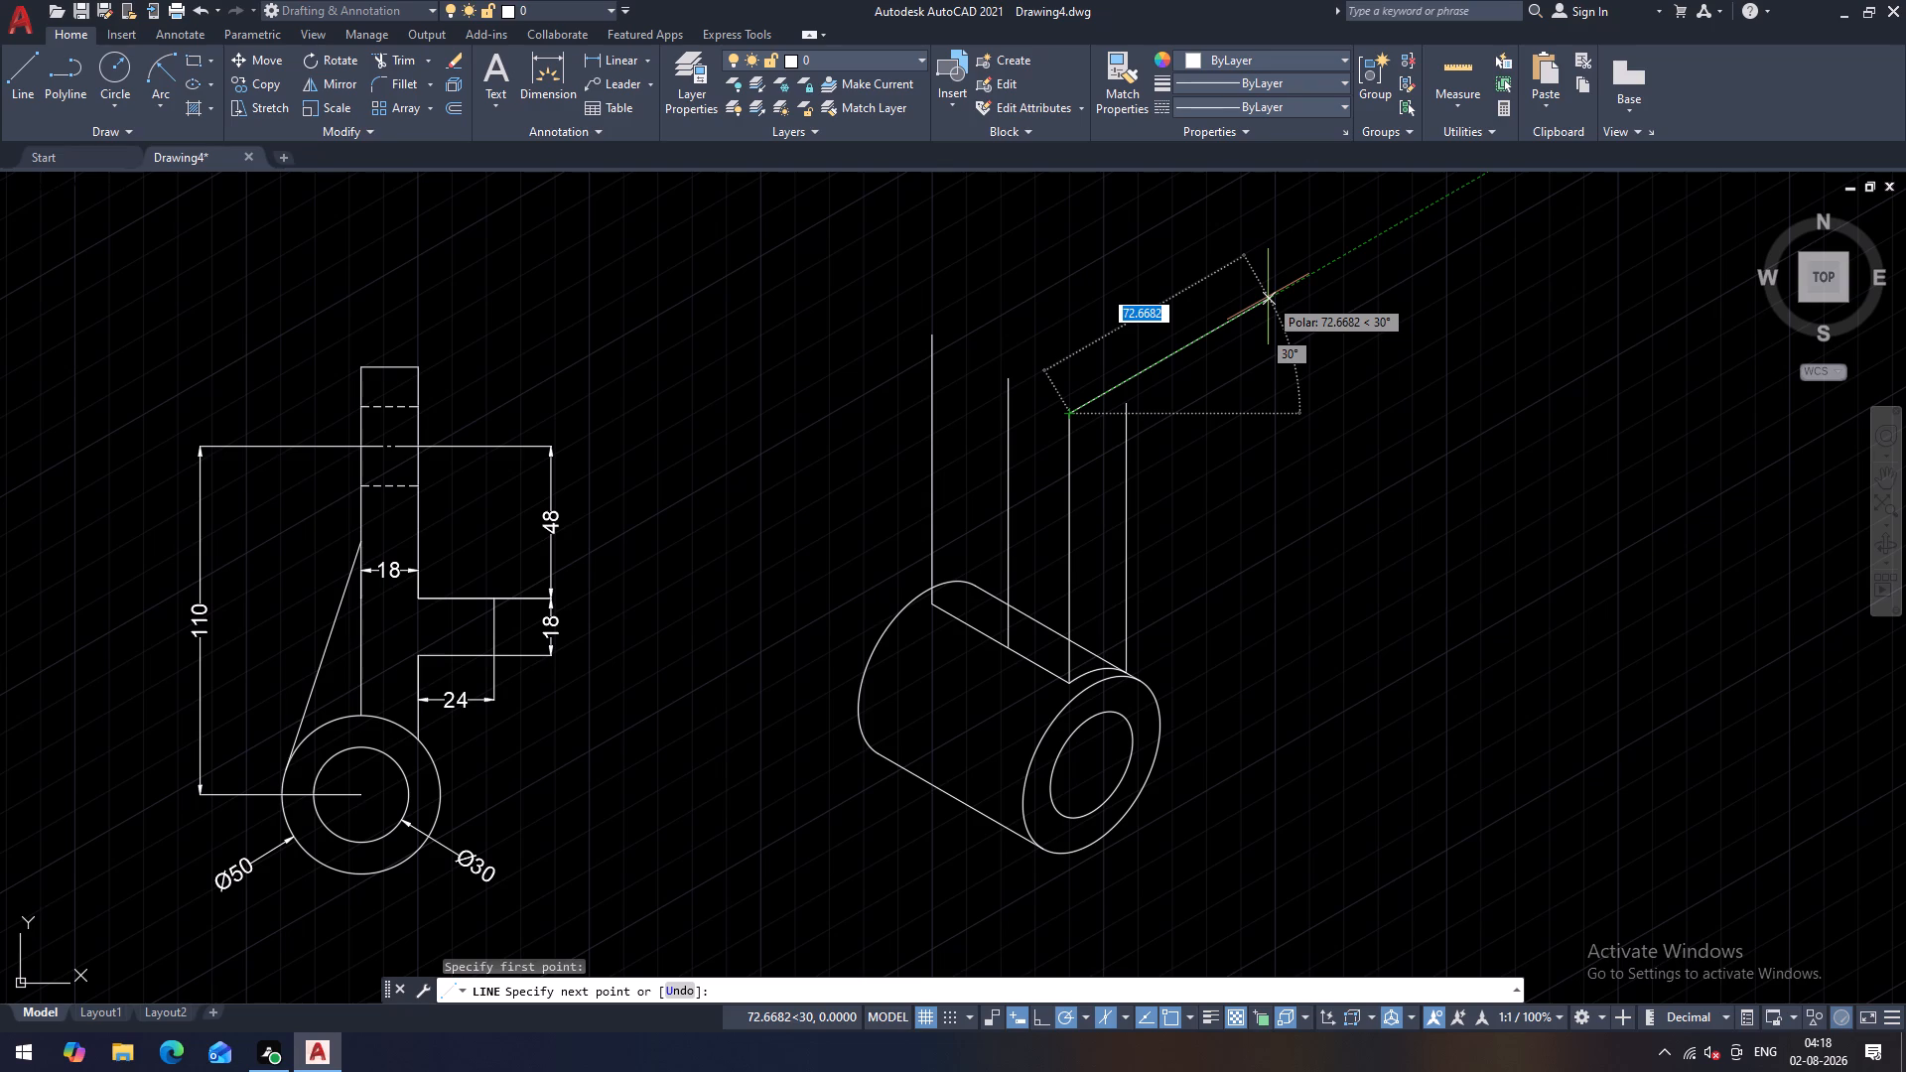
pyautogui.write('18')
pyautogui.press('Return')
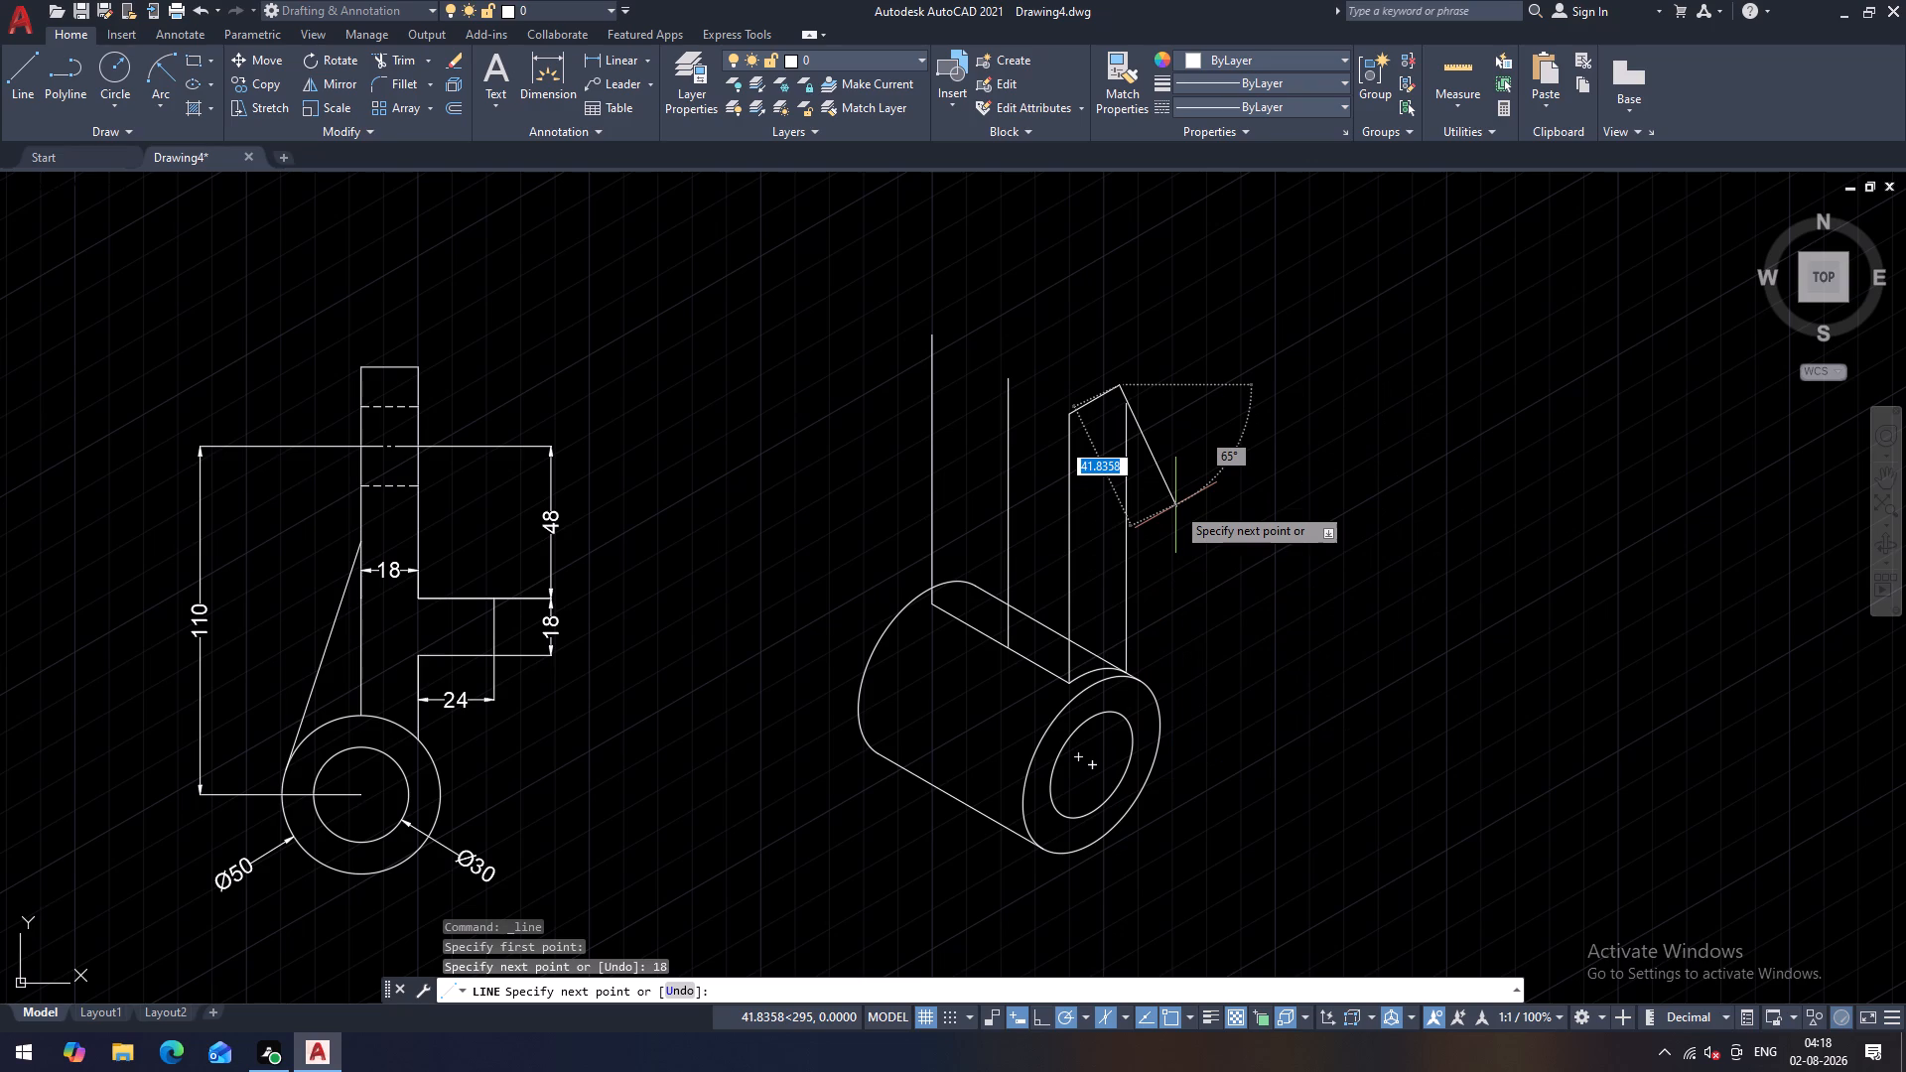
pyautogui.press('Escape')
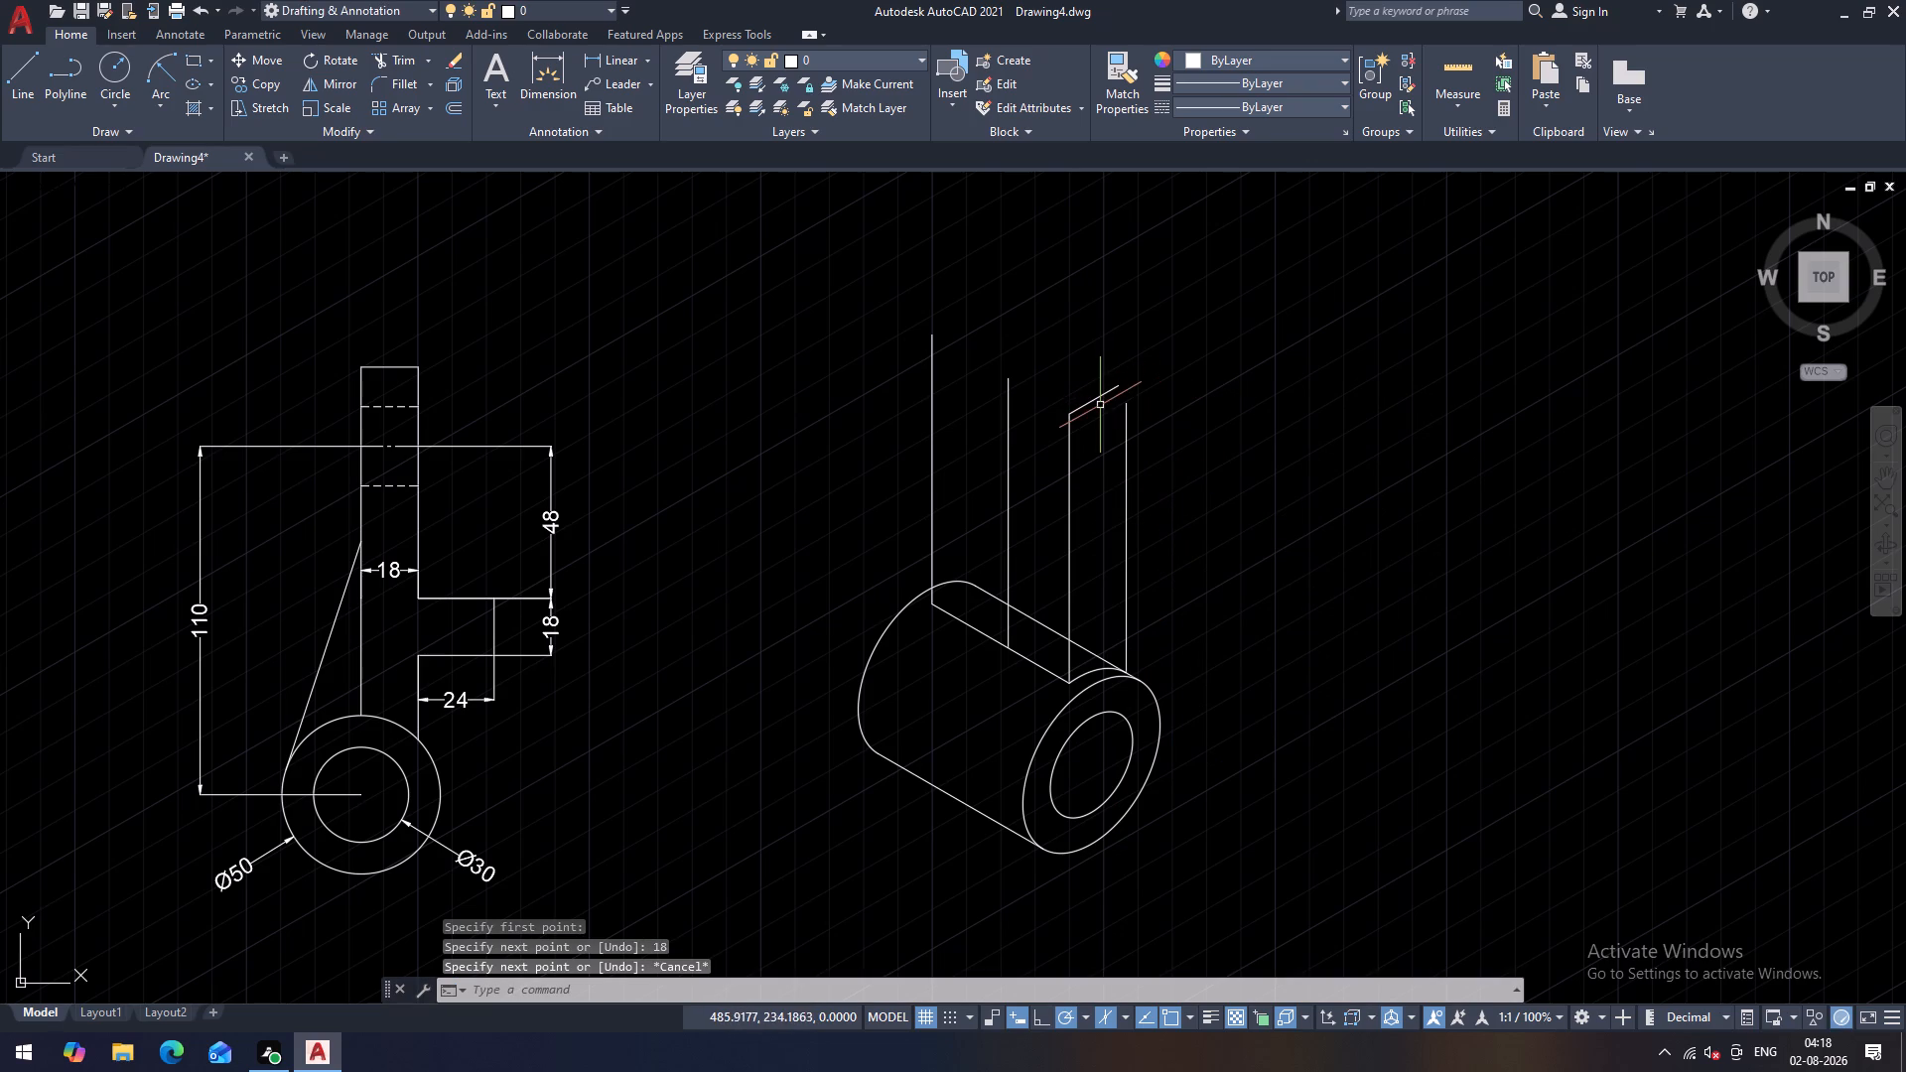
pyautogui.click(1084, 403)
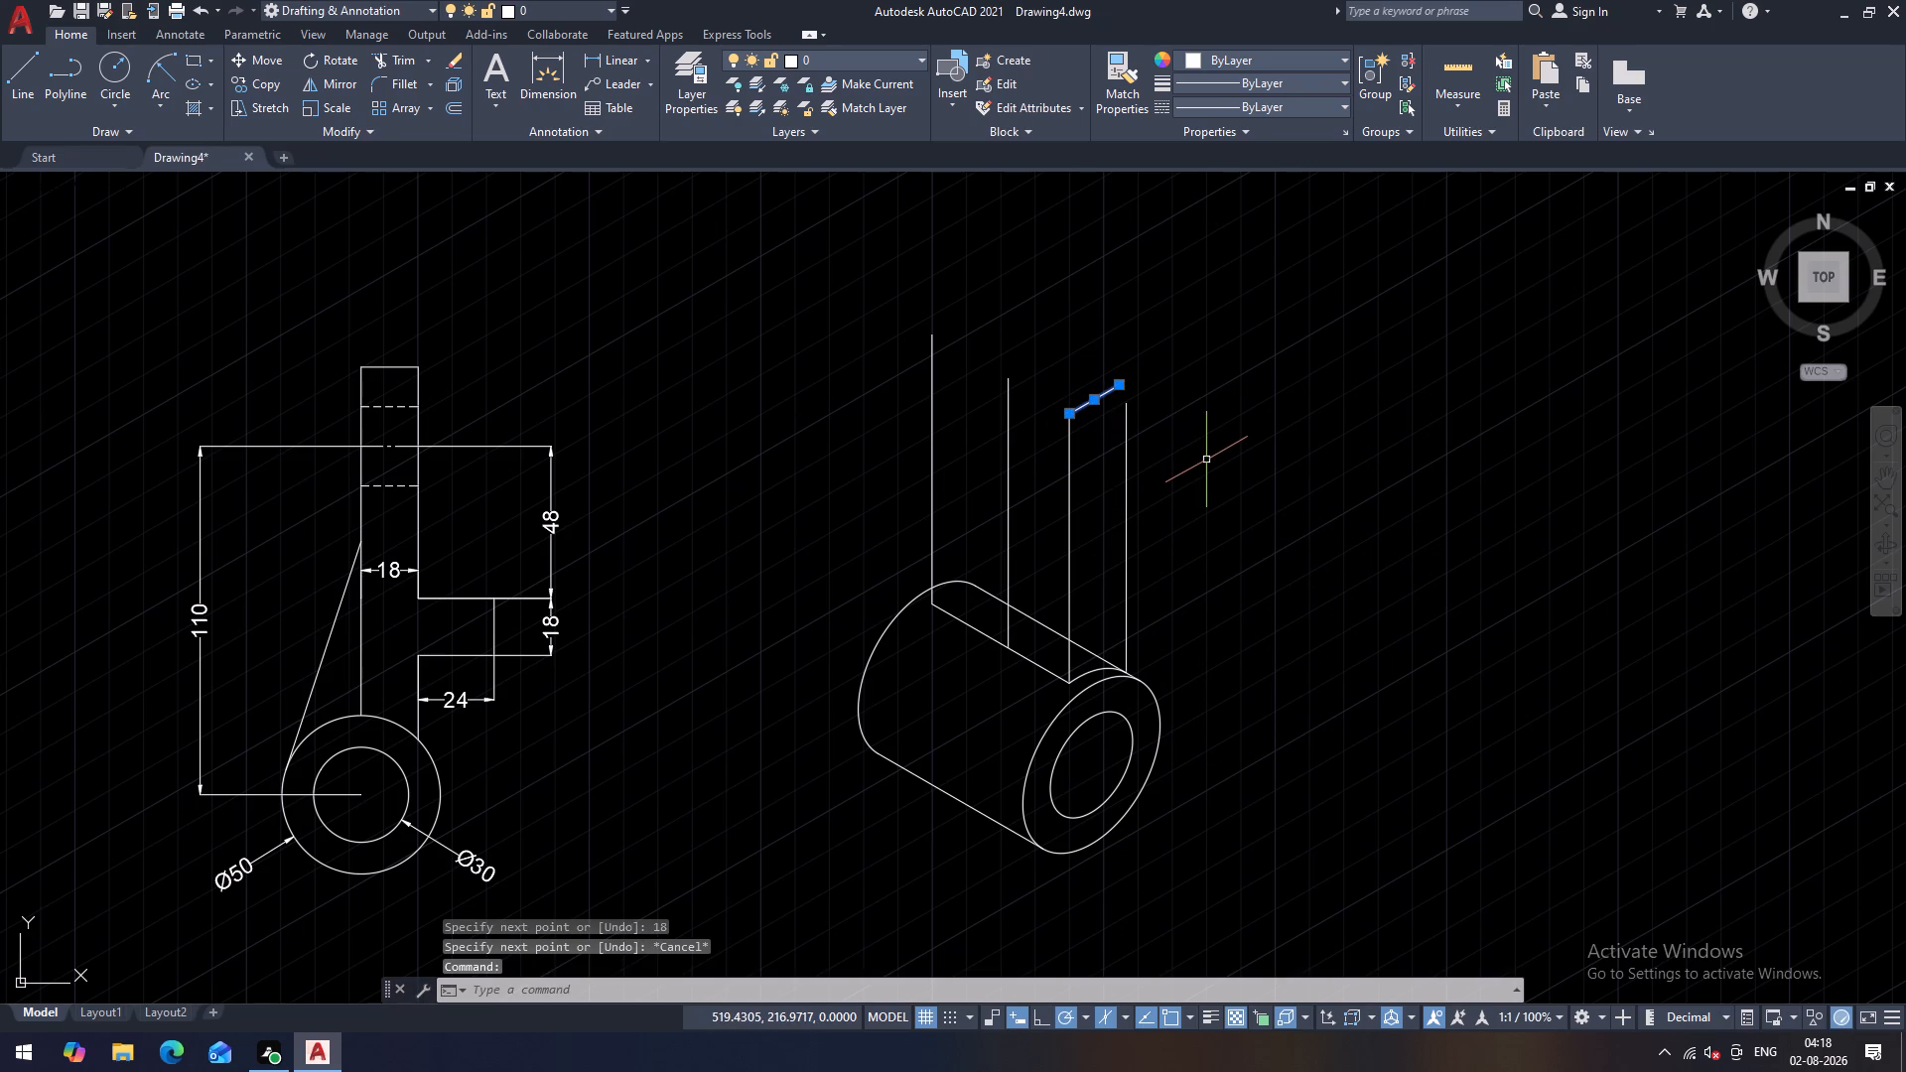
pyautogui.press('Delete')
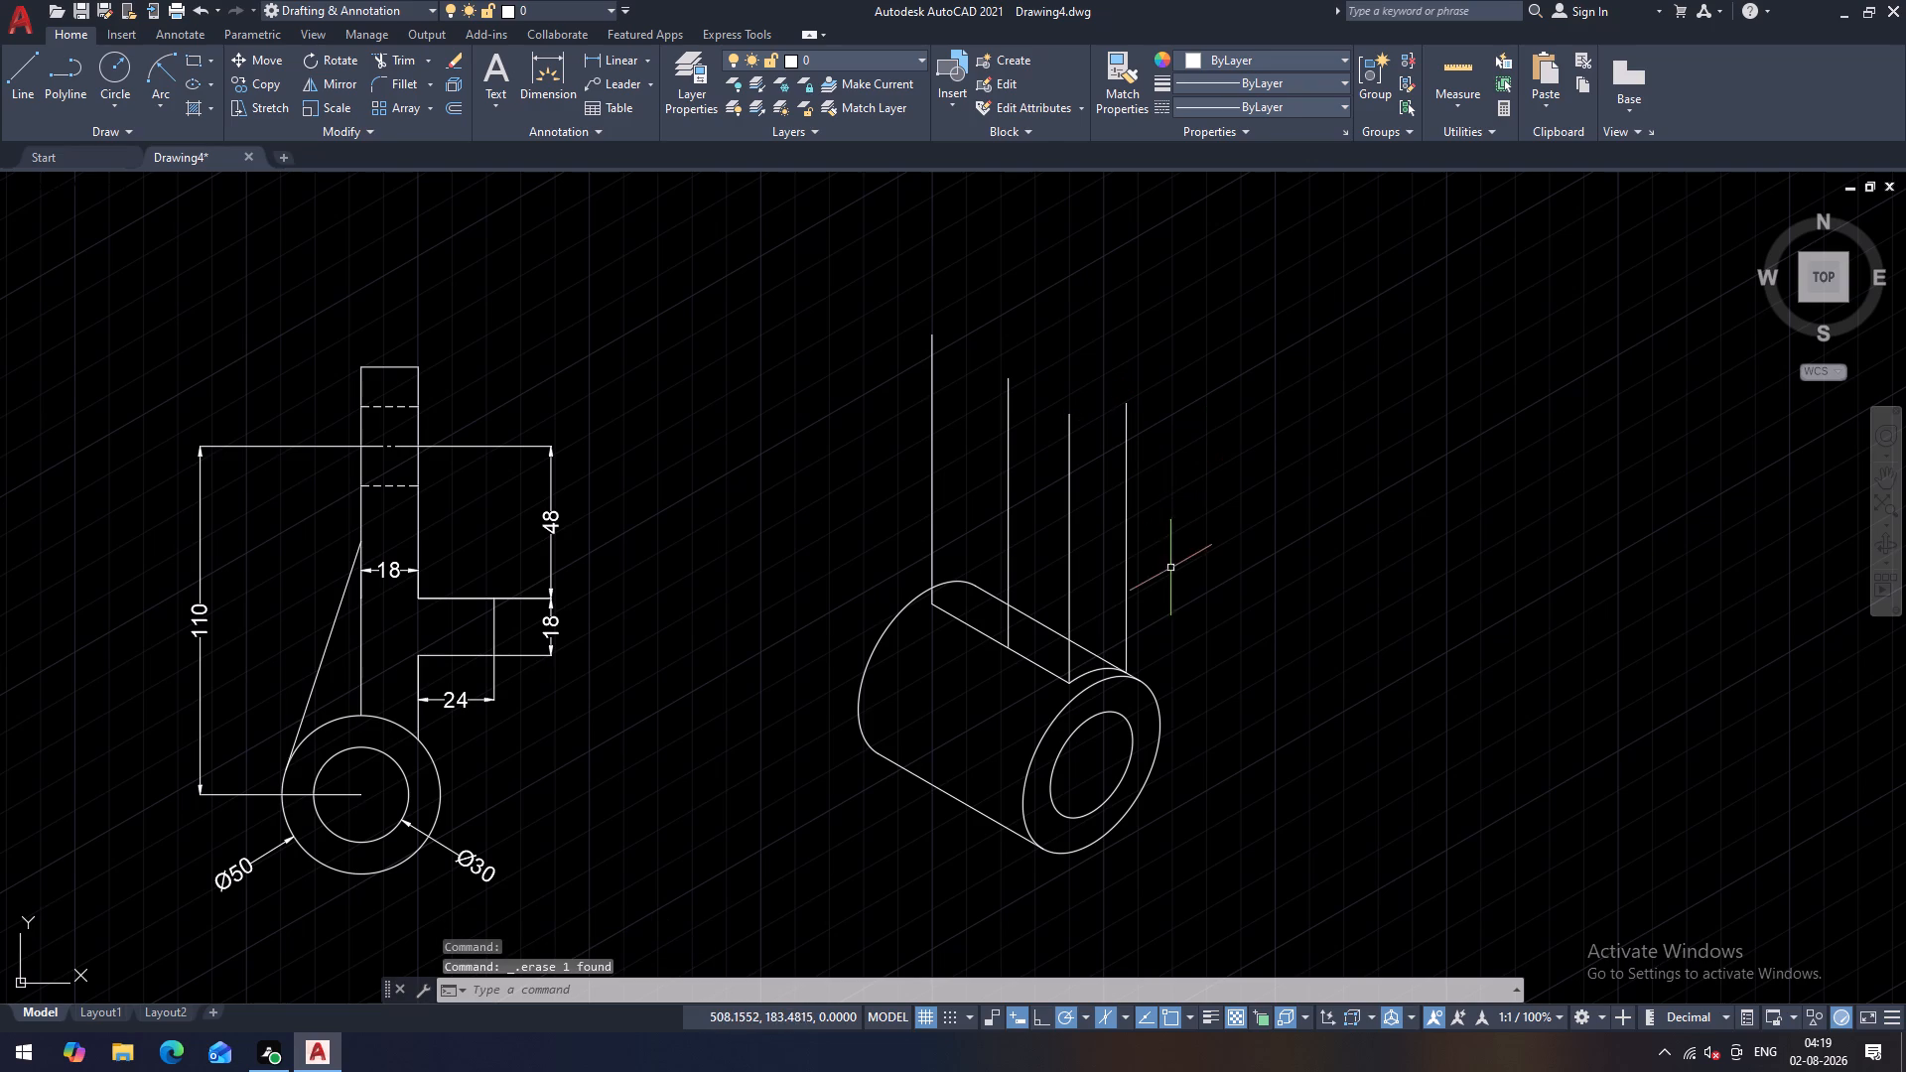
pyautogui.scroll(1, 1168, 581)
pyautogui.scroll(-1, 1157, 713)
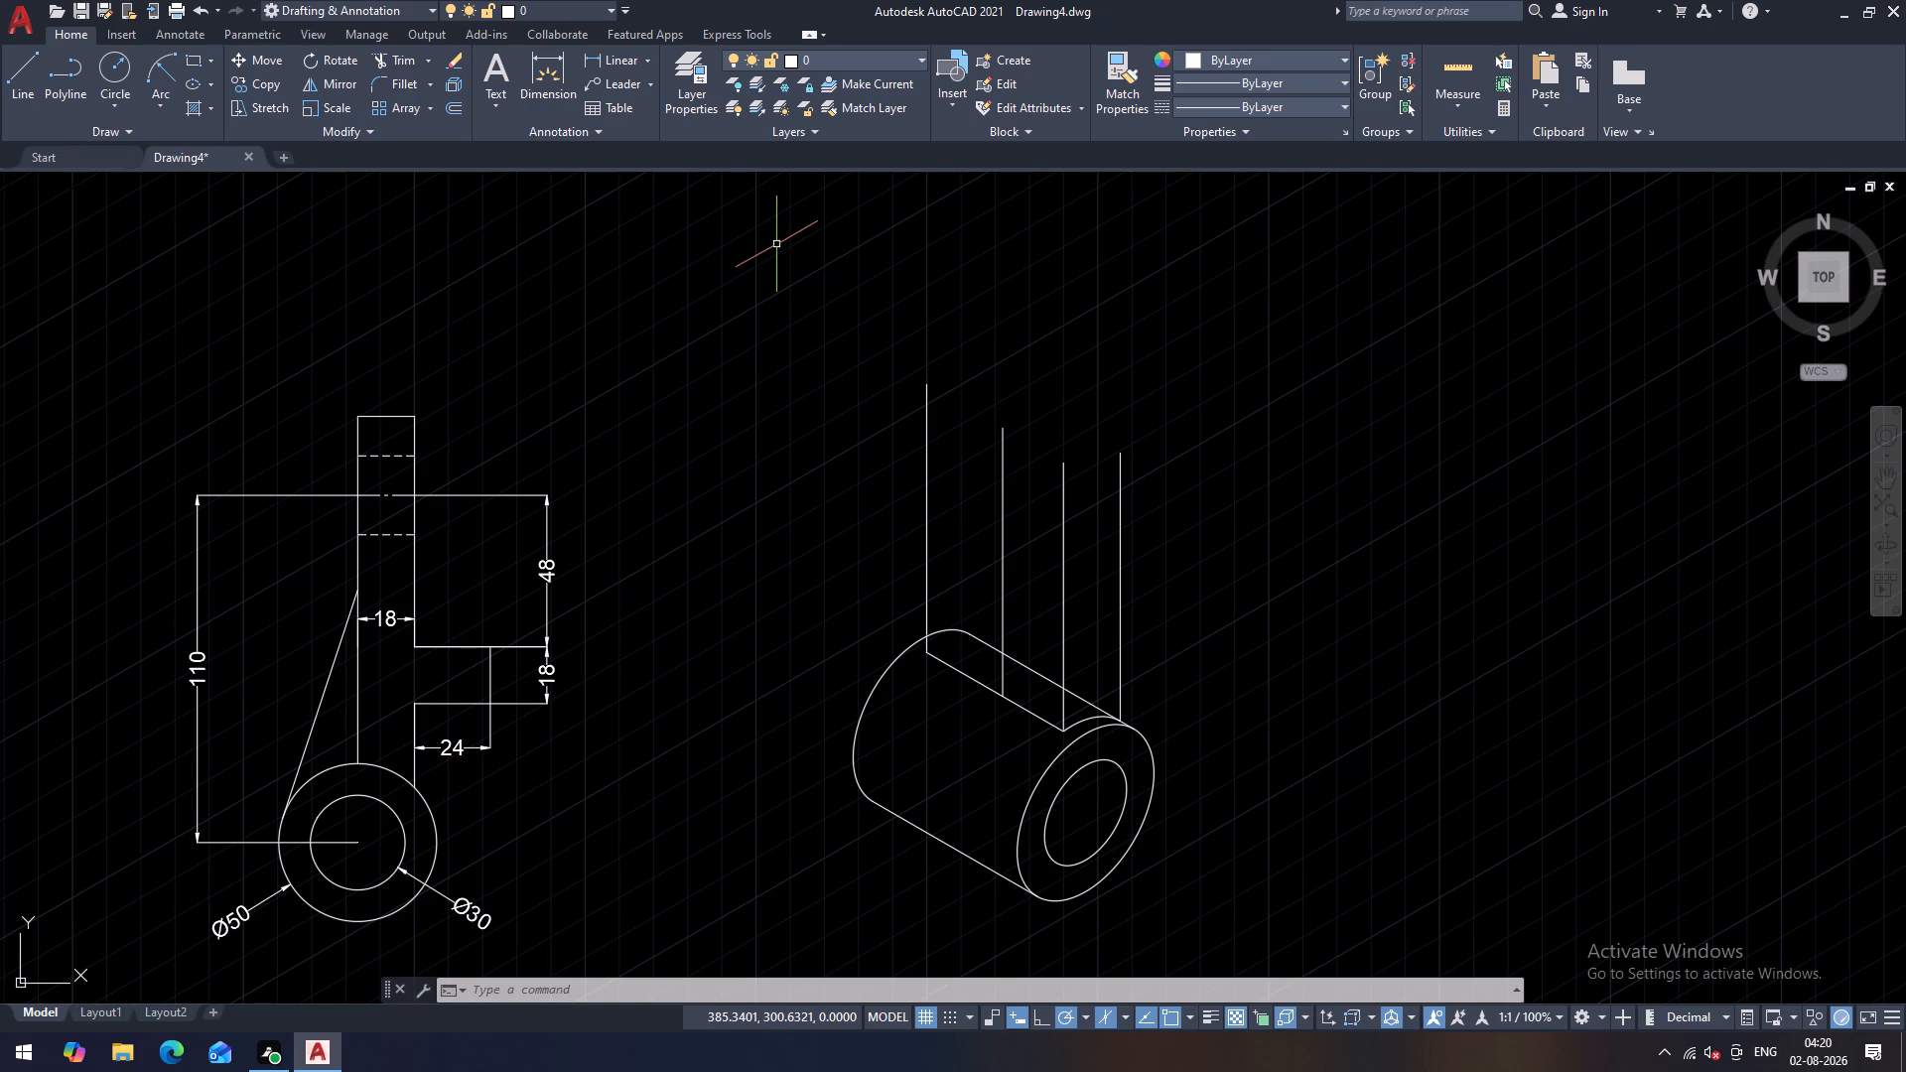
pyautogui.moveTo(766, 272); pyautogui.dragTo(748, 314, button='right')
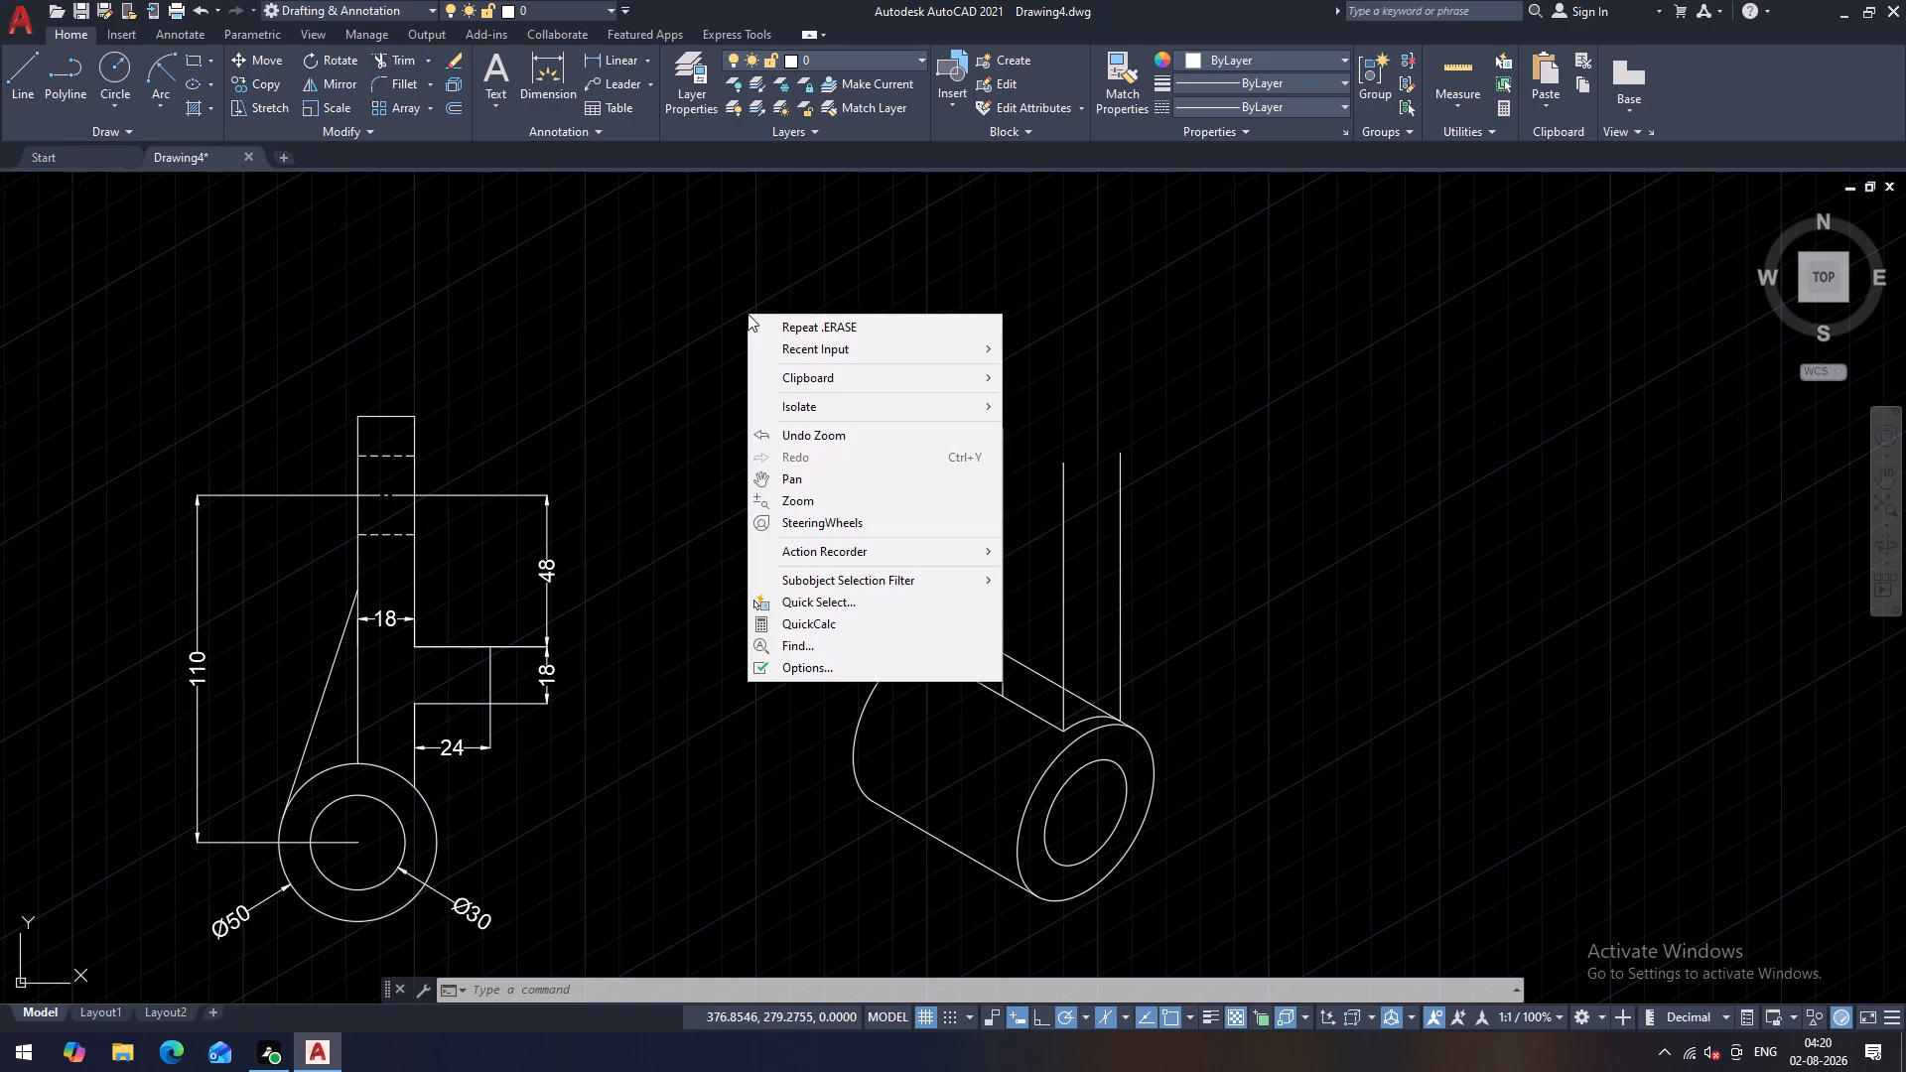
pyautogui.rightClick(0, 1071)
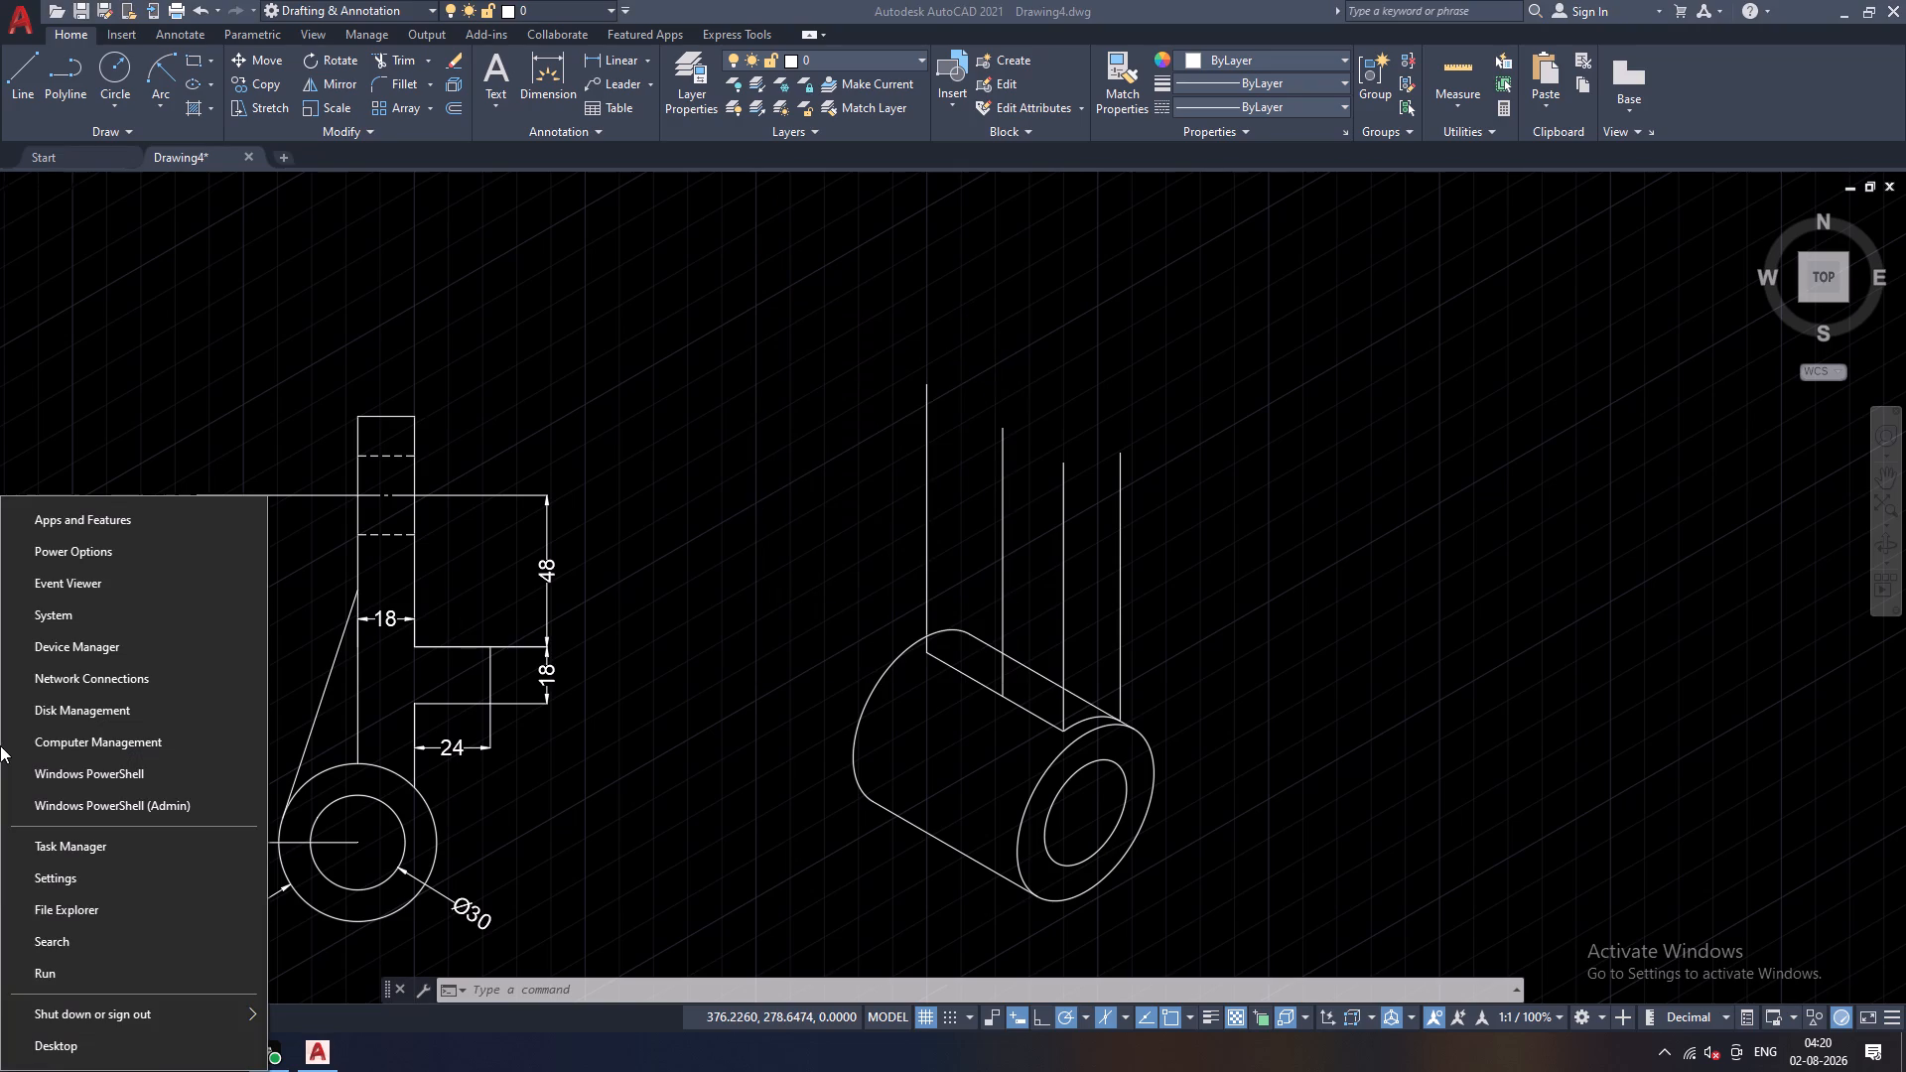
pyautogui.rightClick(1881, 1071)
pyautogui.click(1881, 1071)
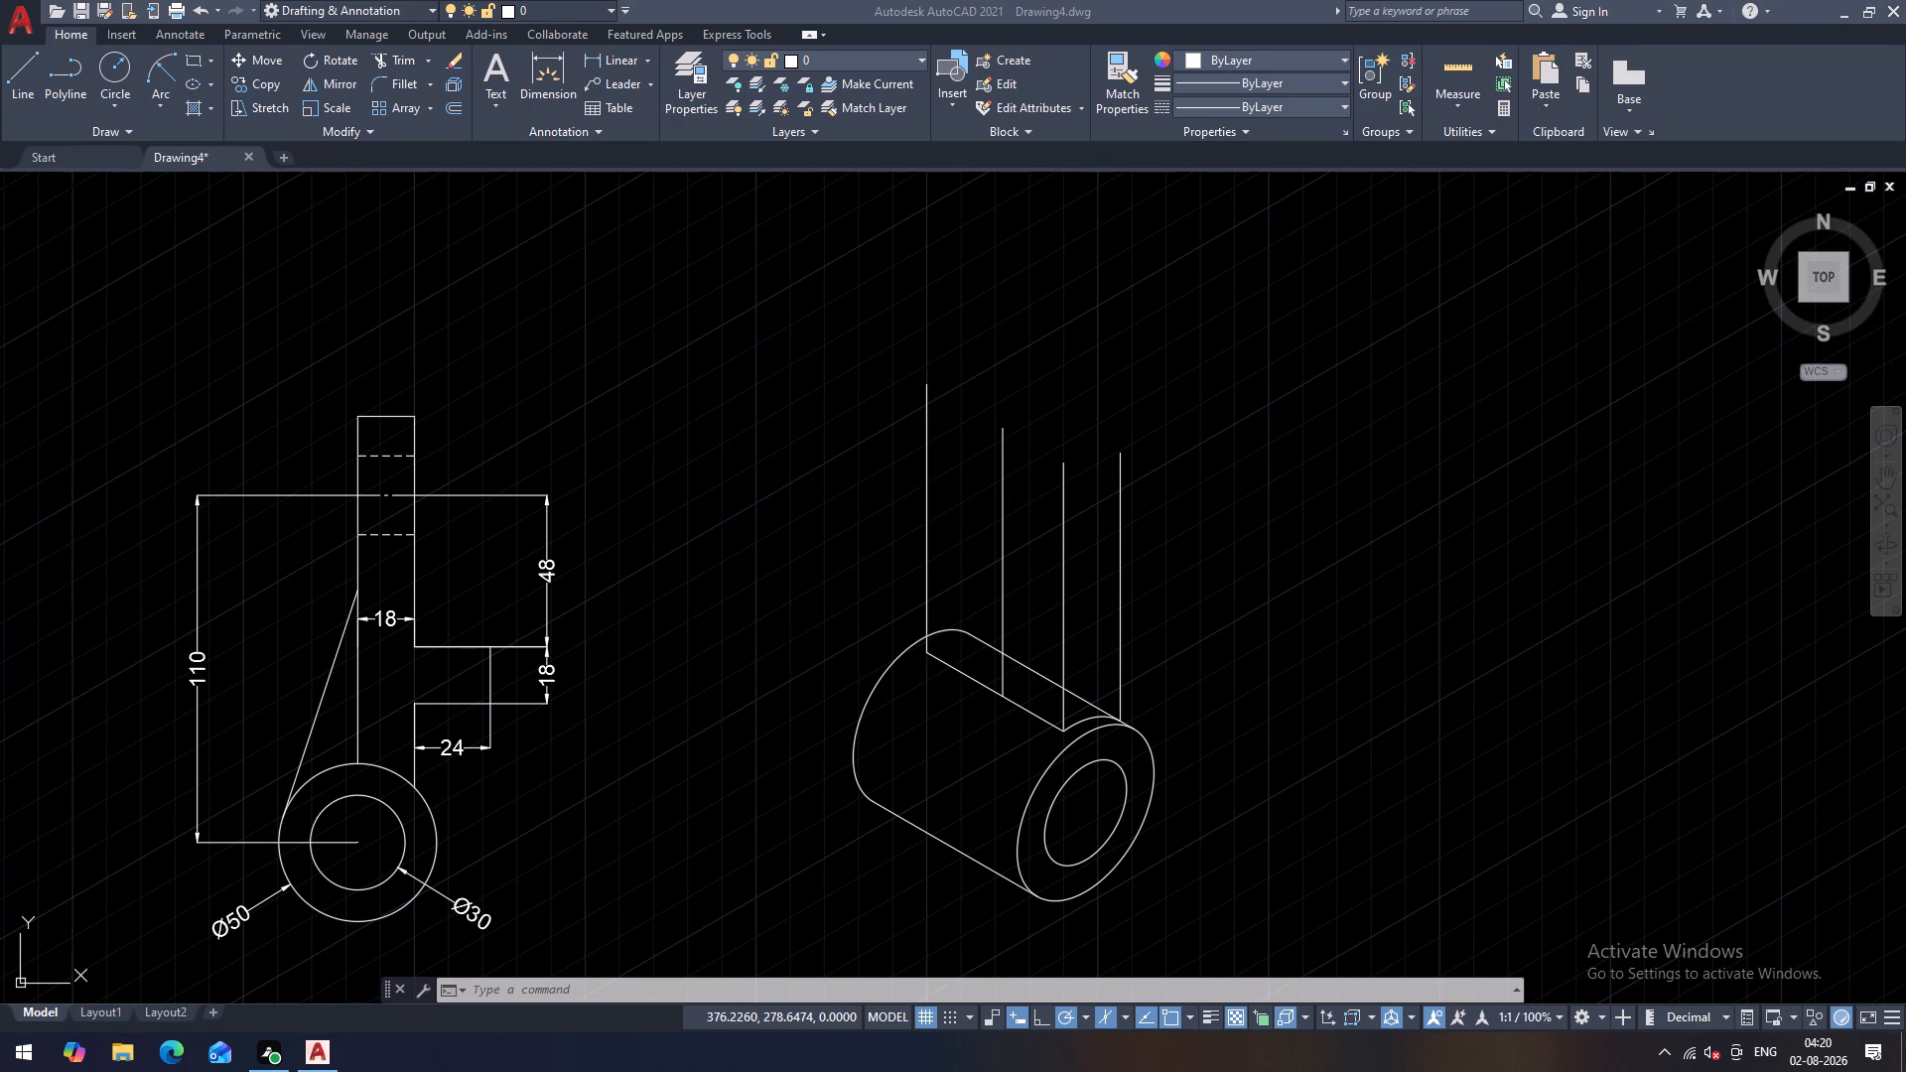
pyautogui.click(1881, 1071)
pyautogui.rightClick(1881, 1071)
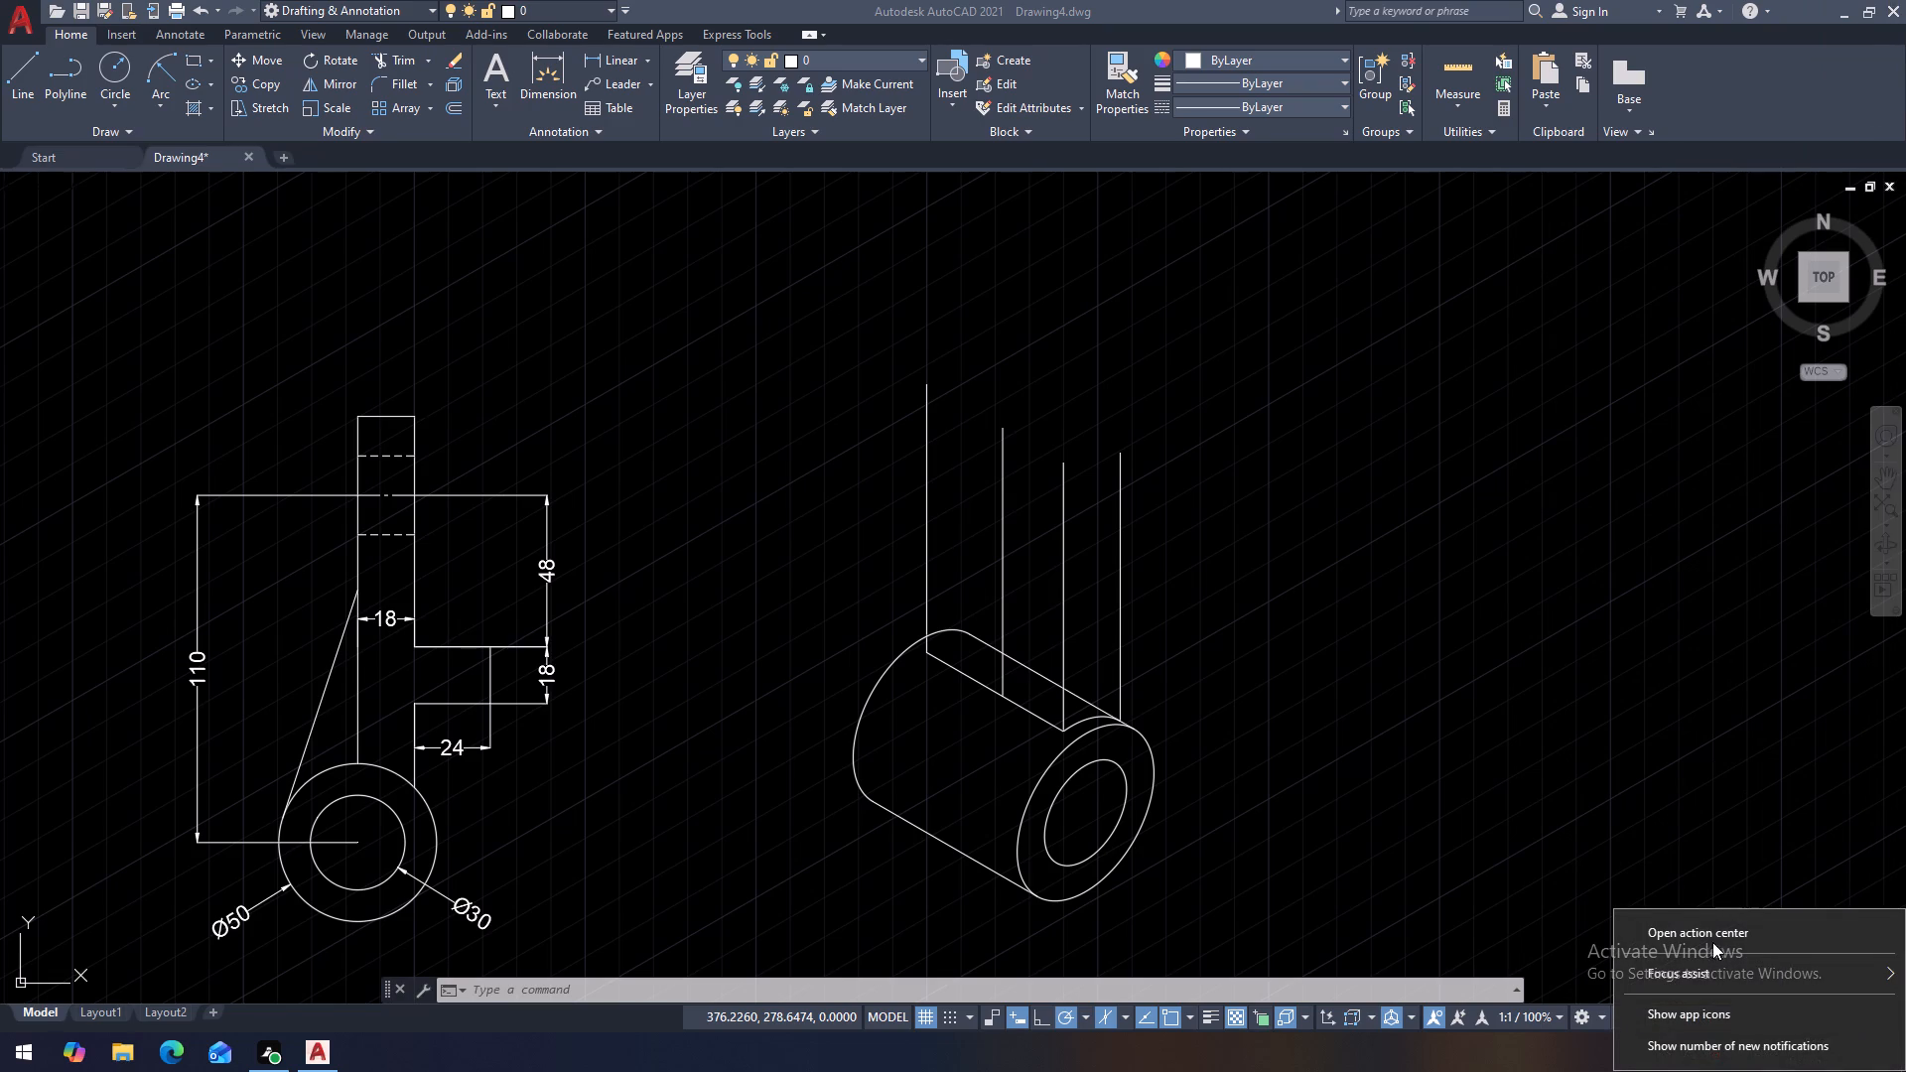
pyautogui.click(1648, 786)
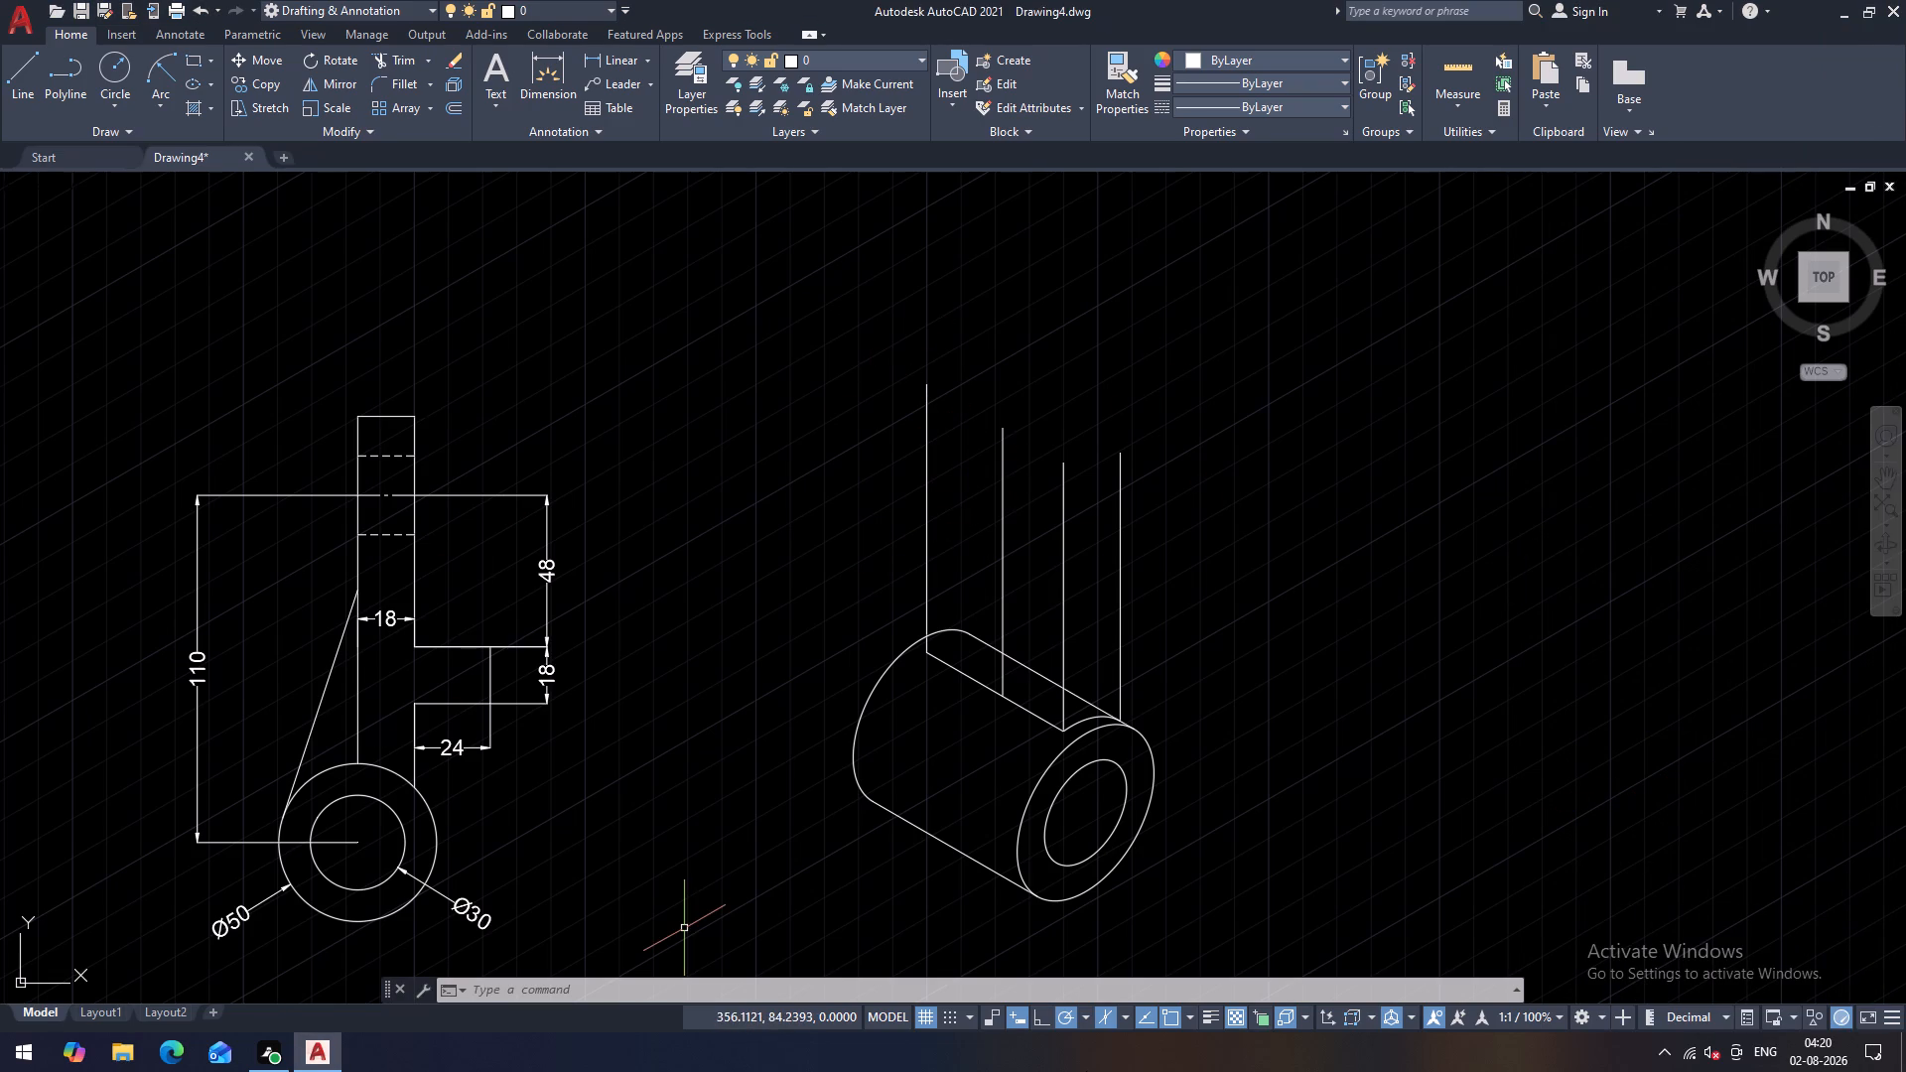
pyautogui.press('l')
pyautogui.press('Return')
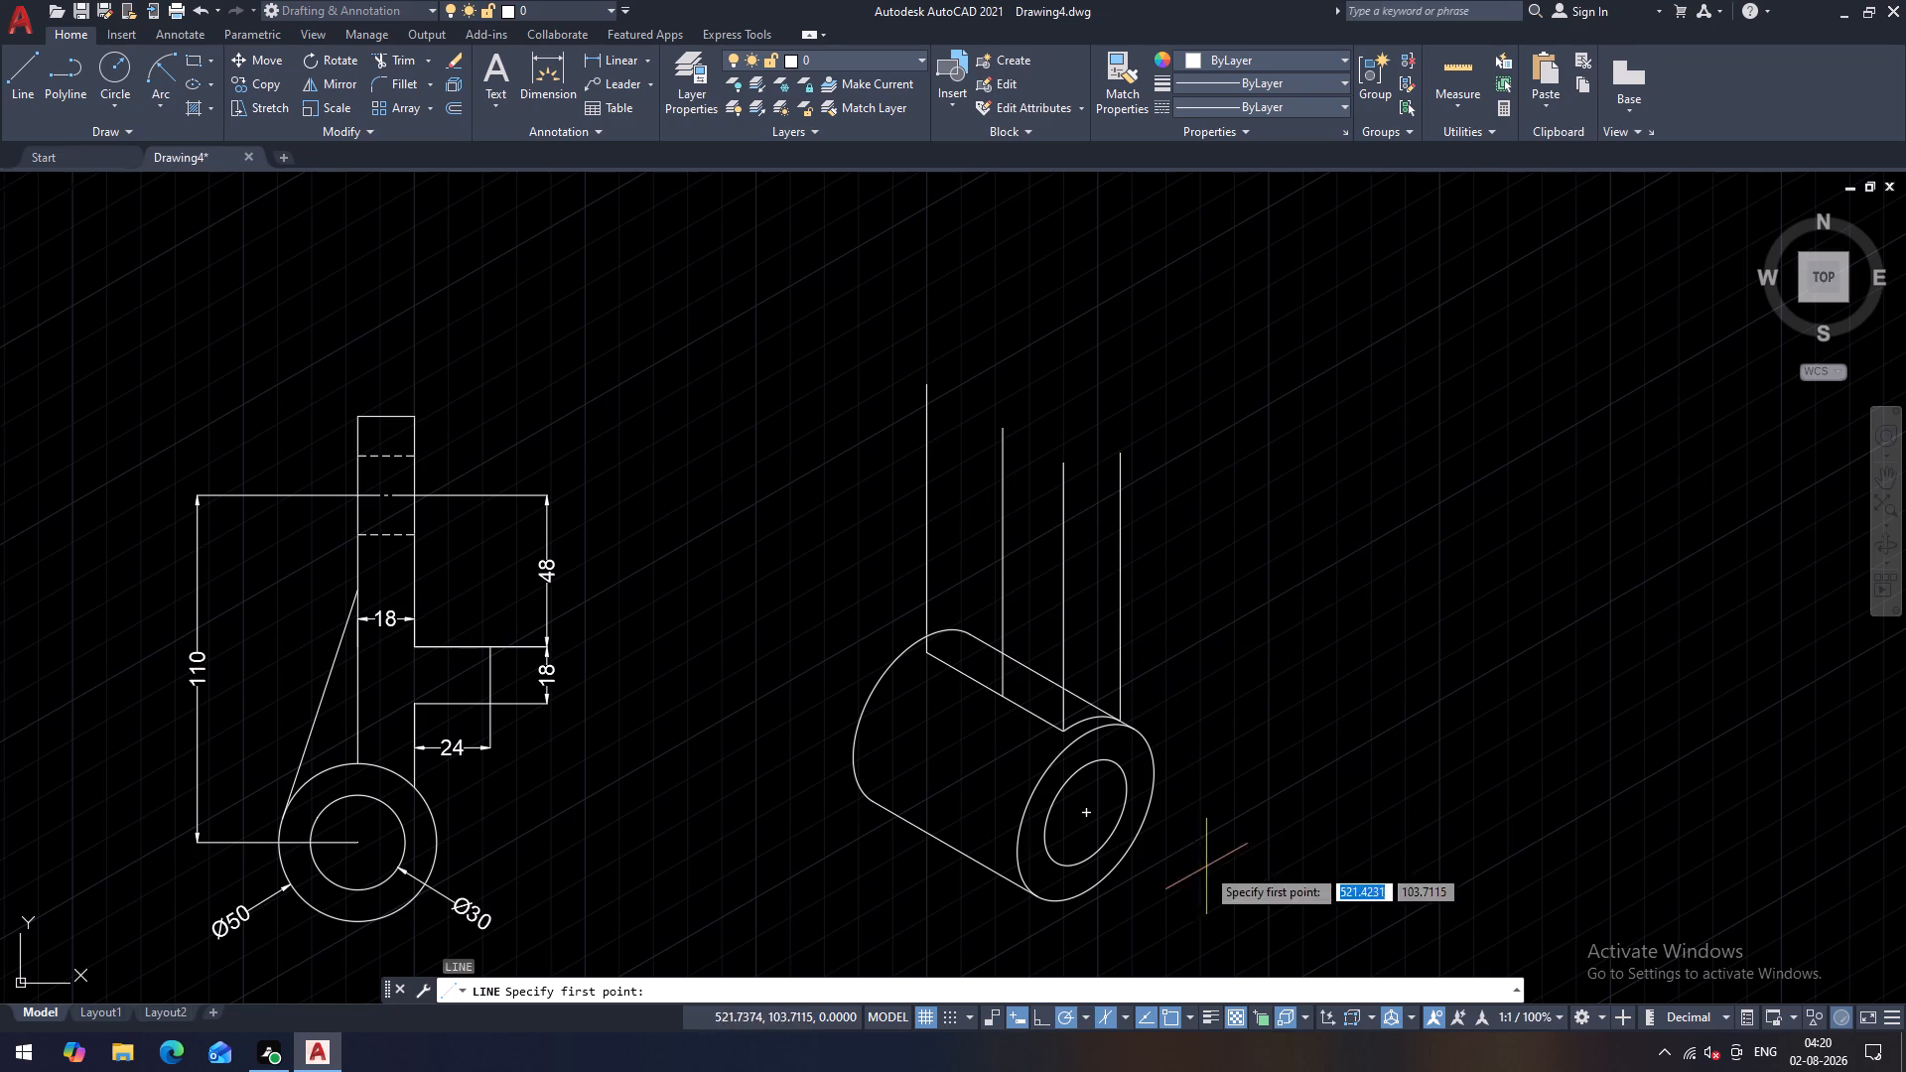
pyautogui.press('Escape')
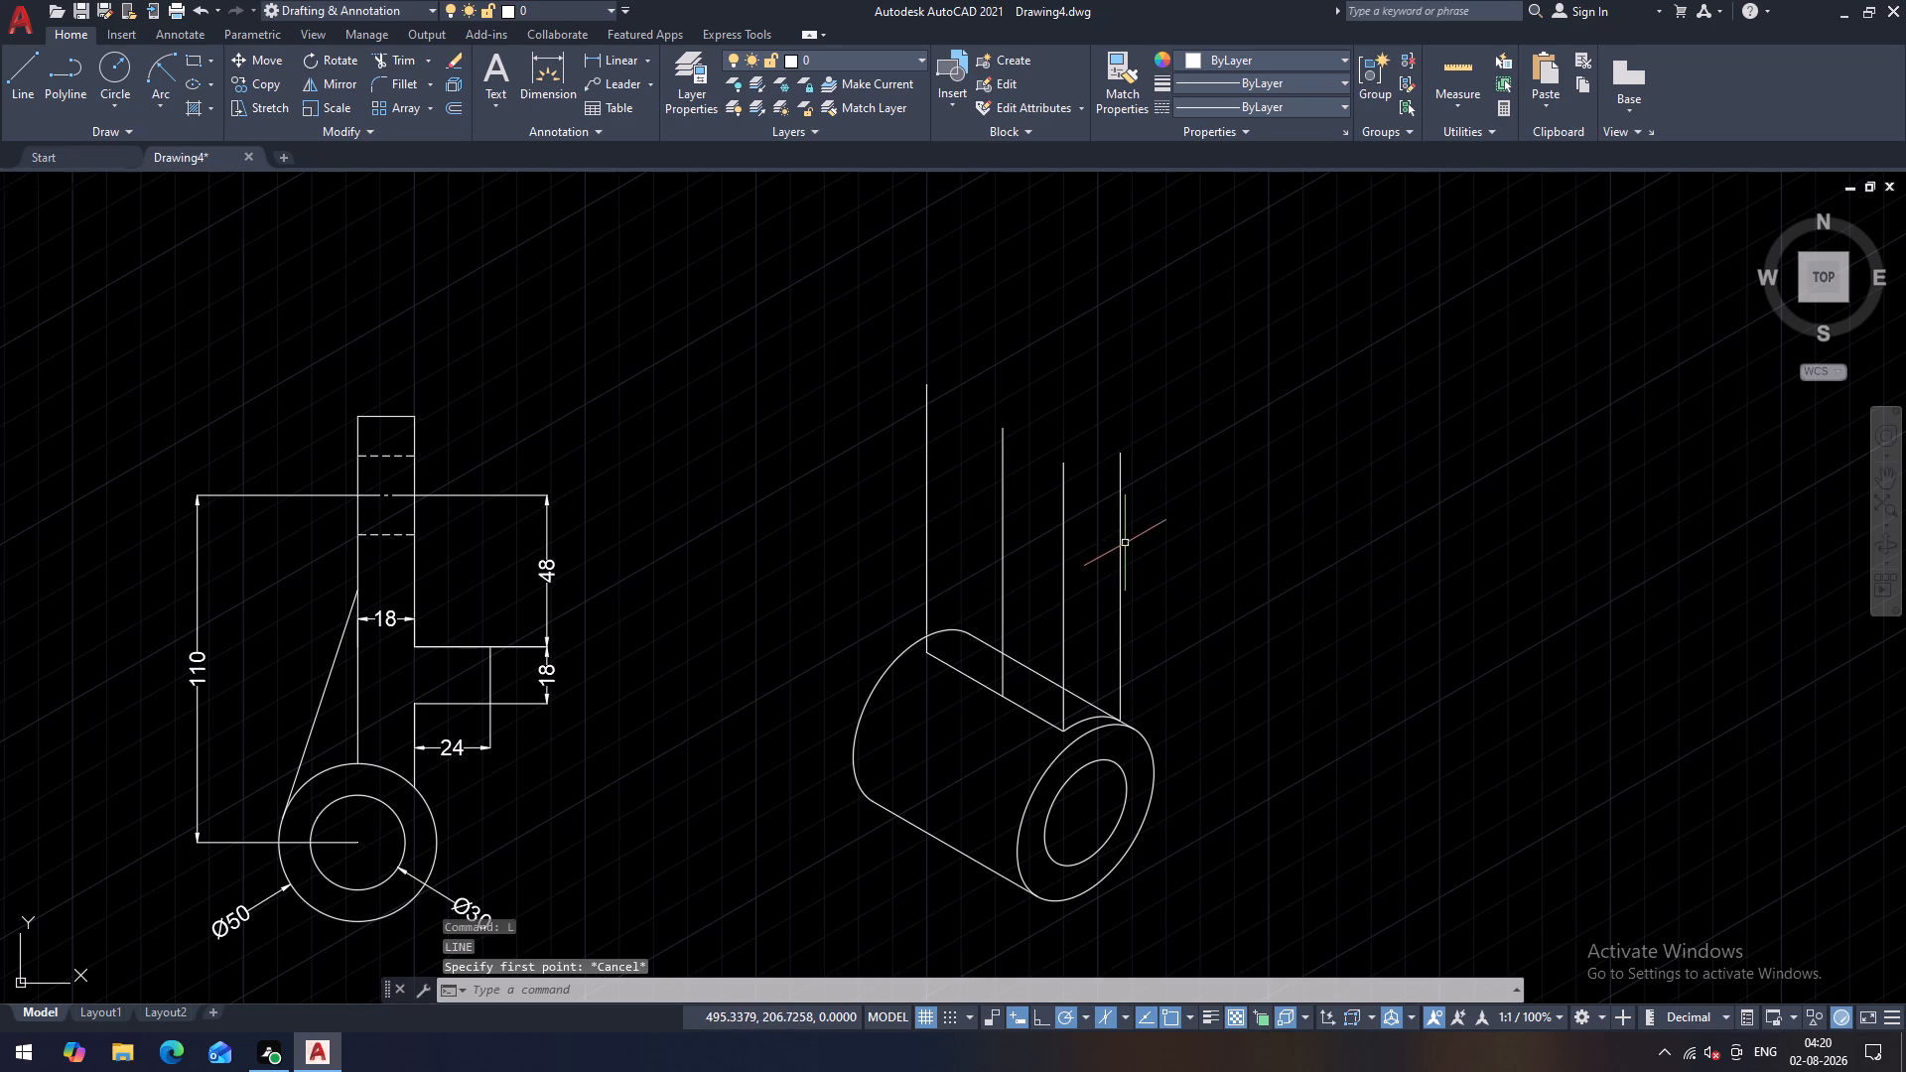
# Delete the vertical line that rises from the top of the cylinder's front outer rim.
pyautogui.click(1123, 555)
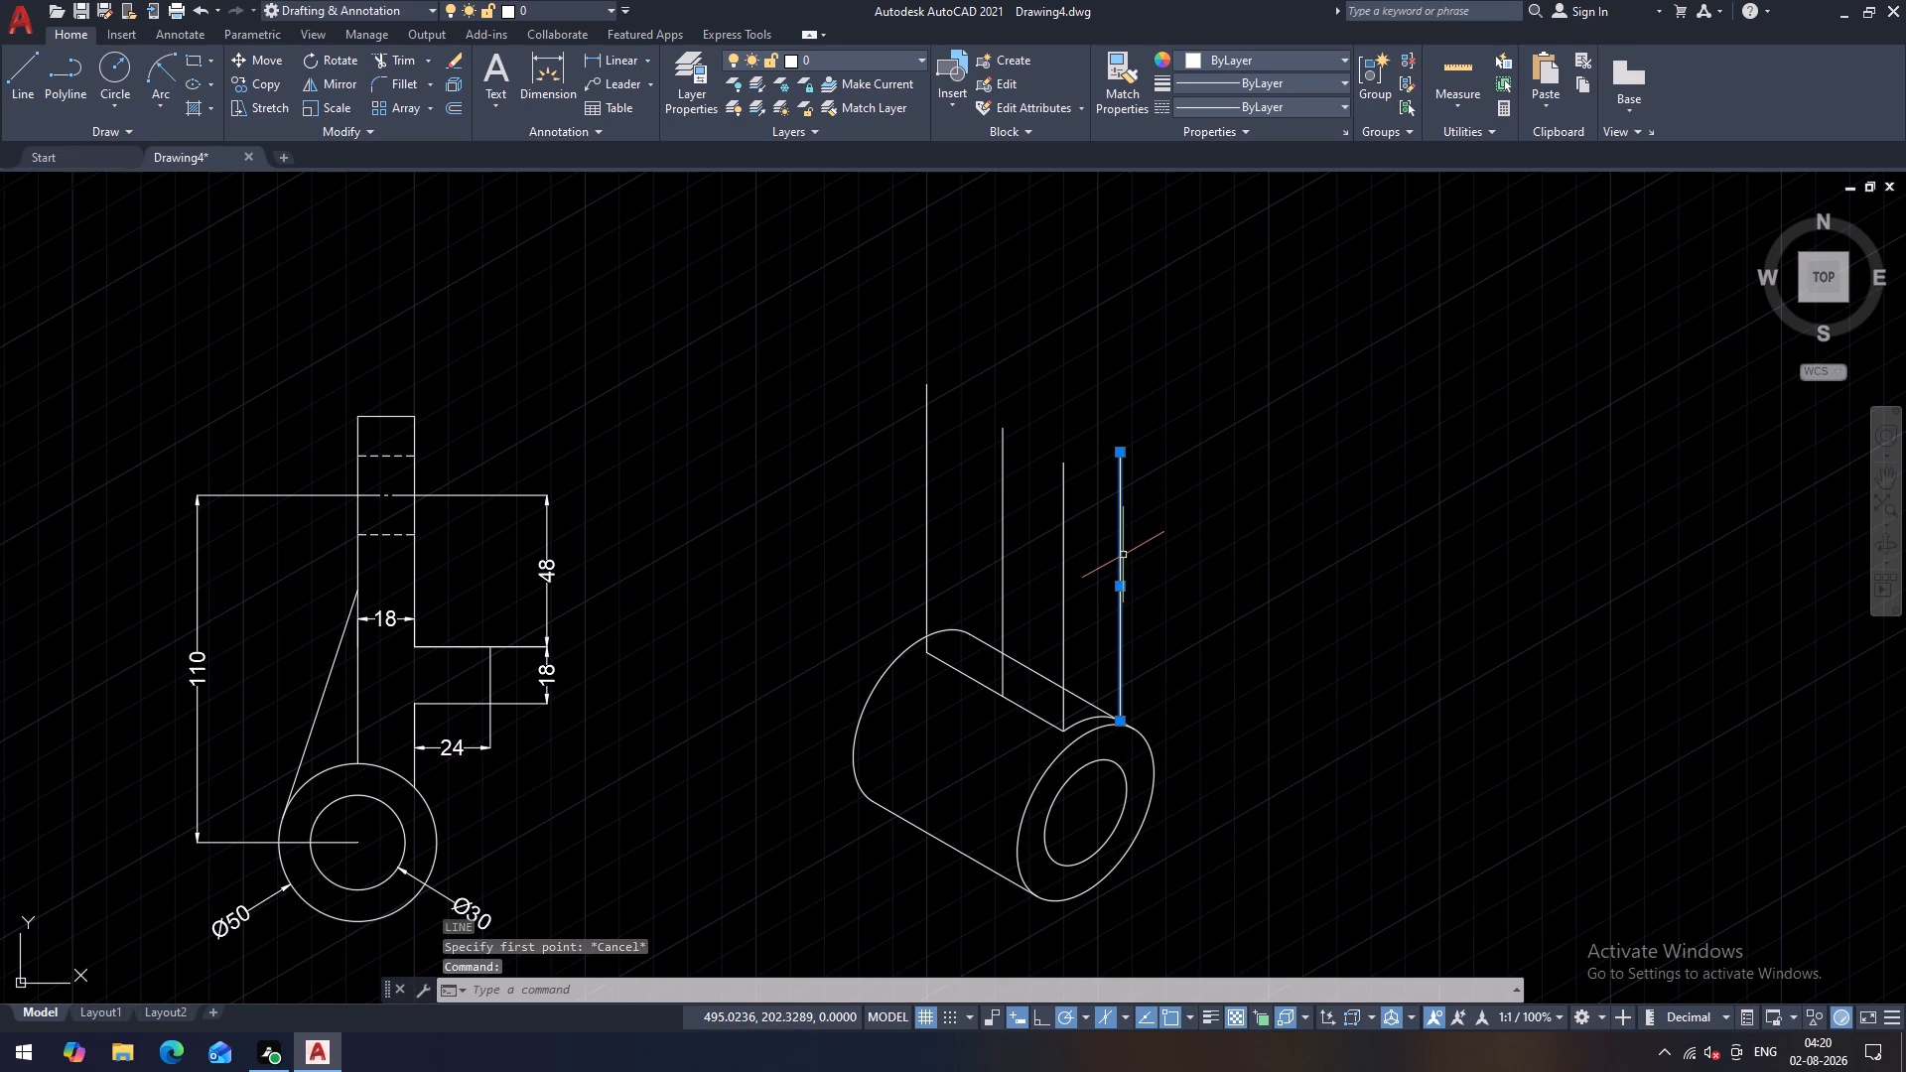
pyautogui.press('Delete')
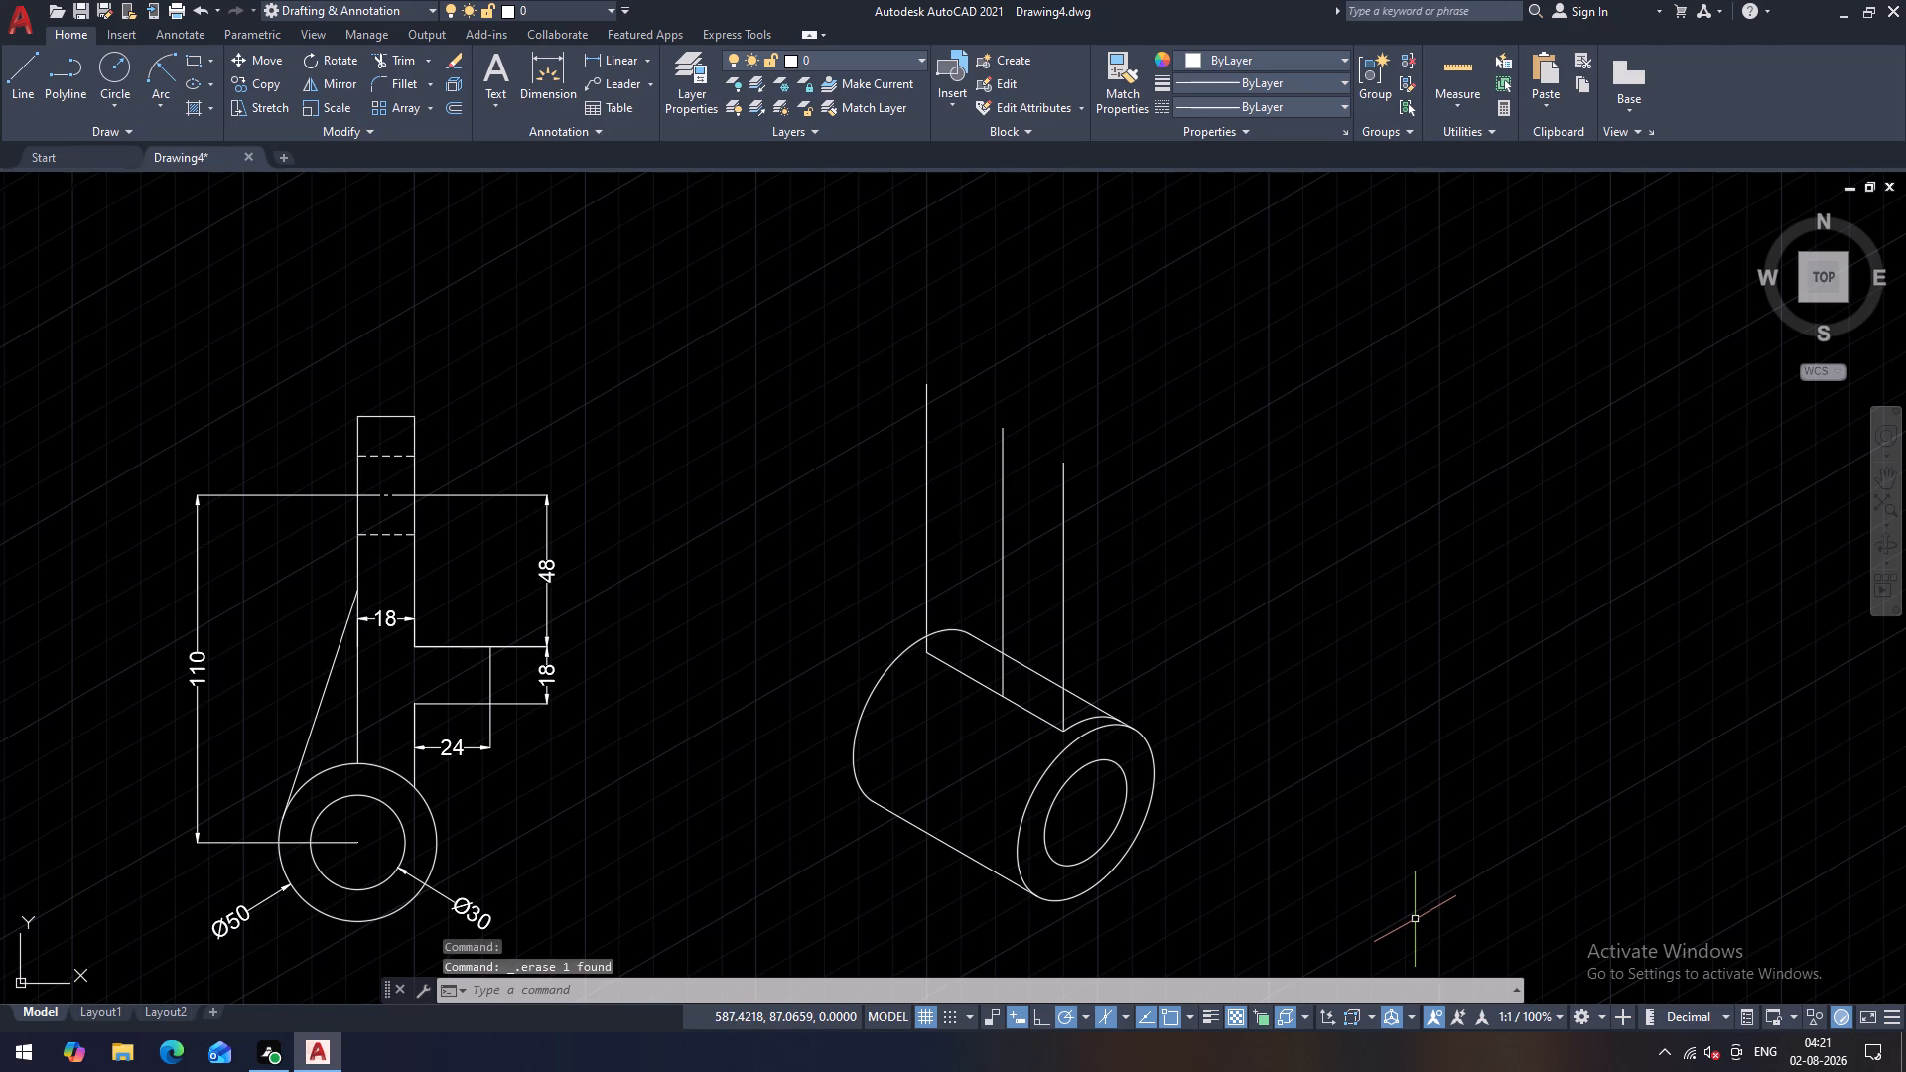
# Draw a 30-long vertical line upward from the top of the cylinder's front outer rim.
pyautogui.press('l')
pyautogui.press('Return')
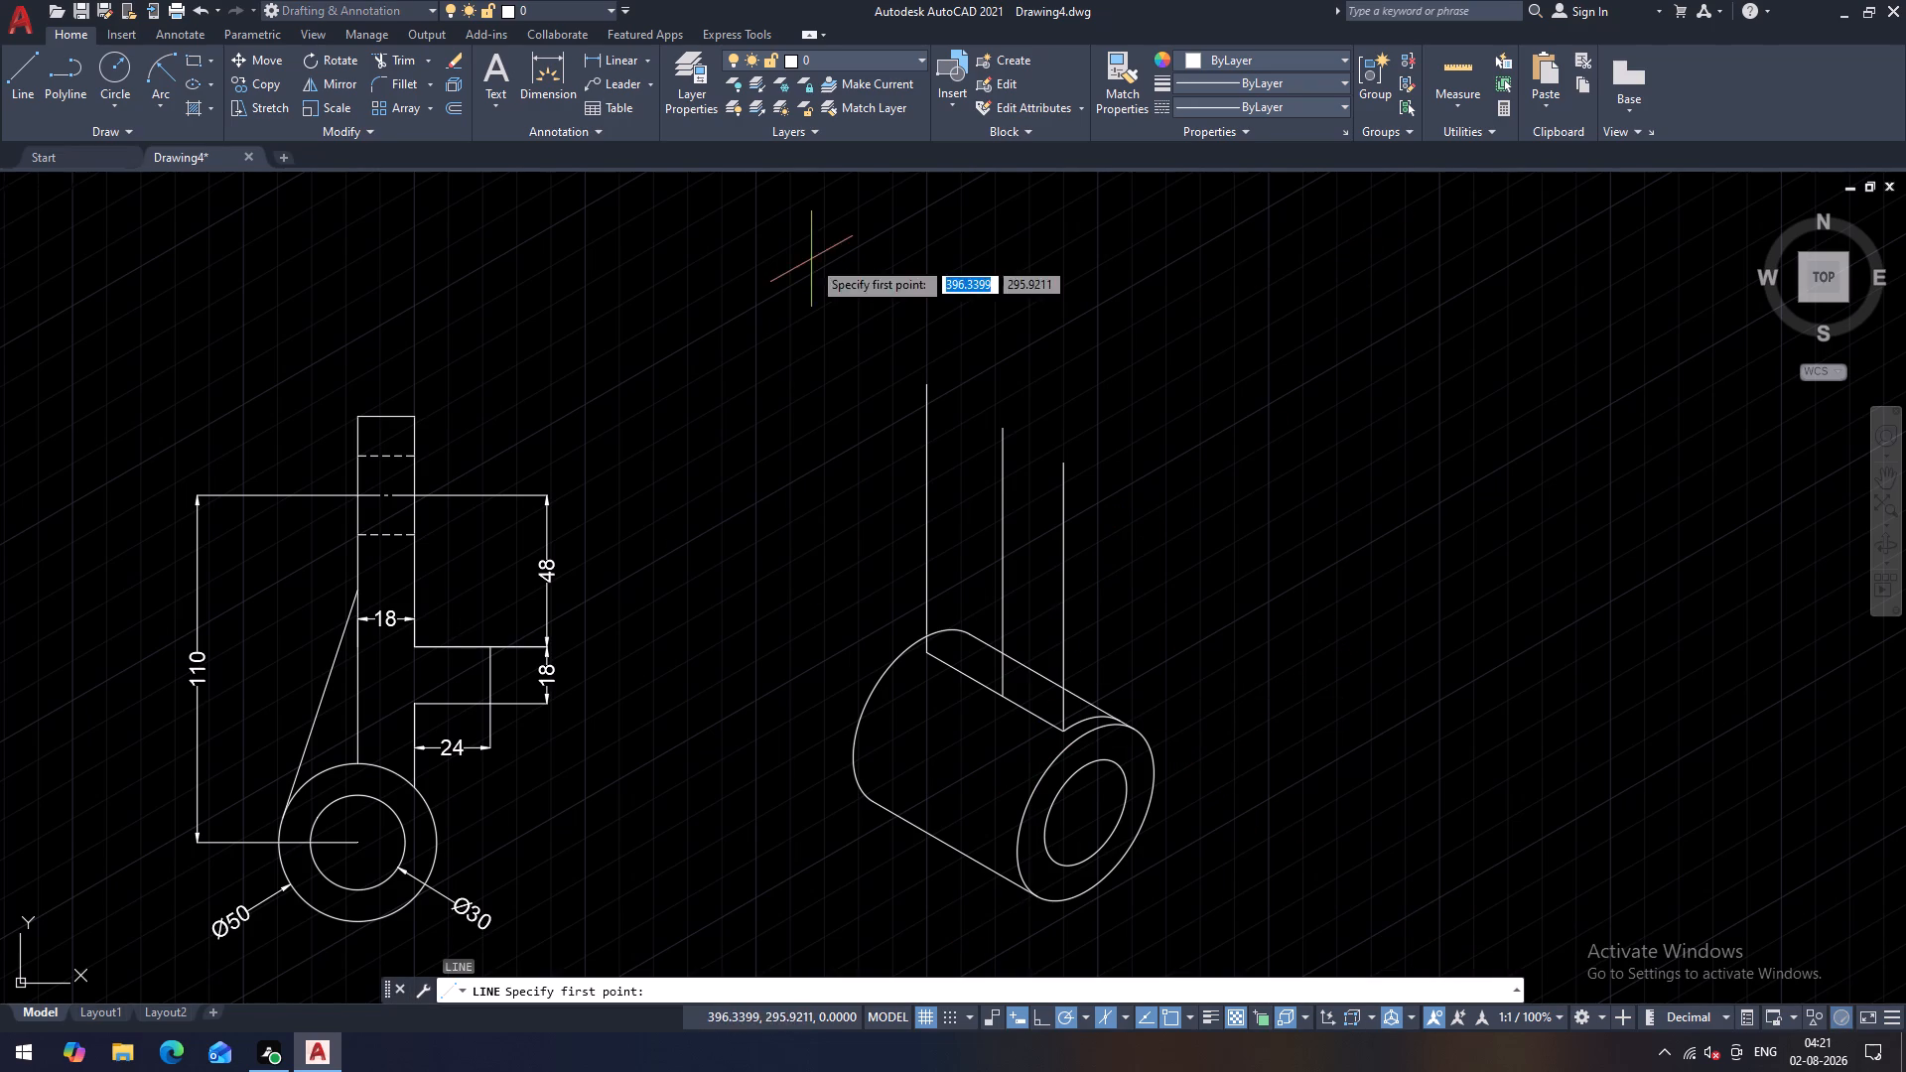
pyautogui.click(1124, 725)
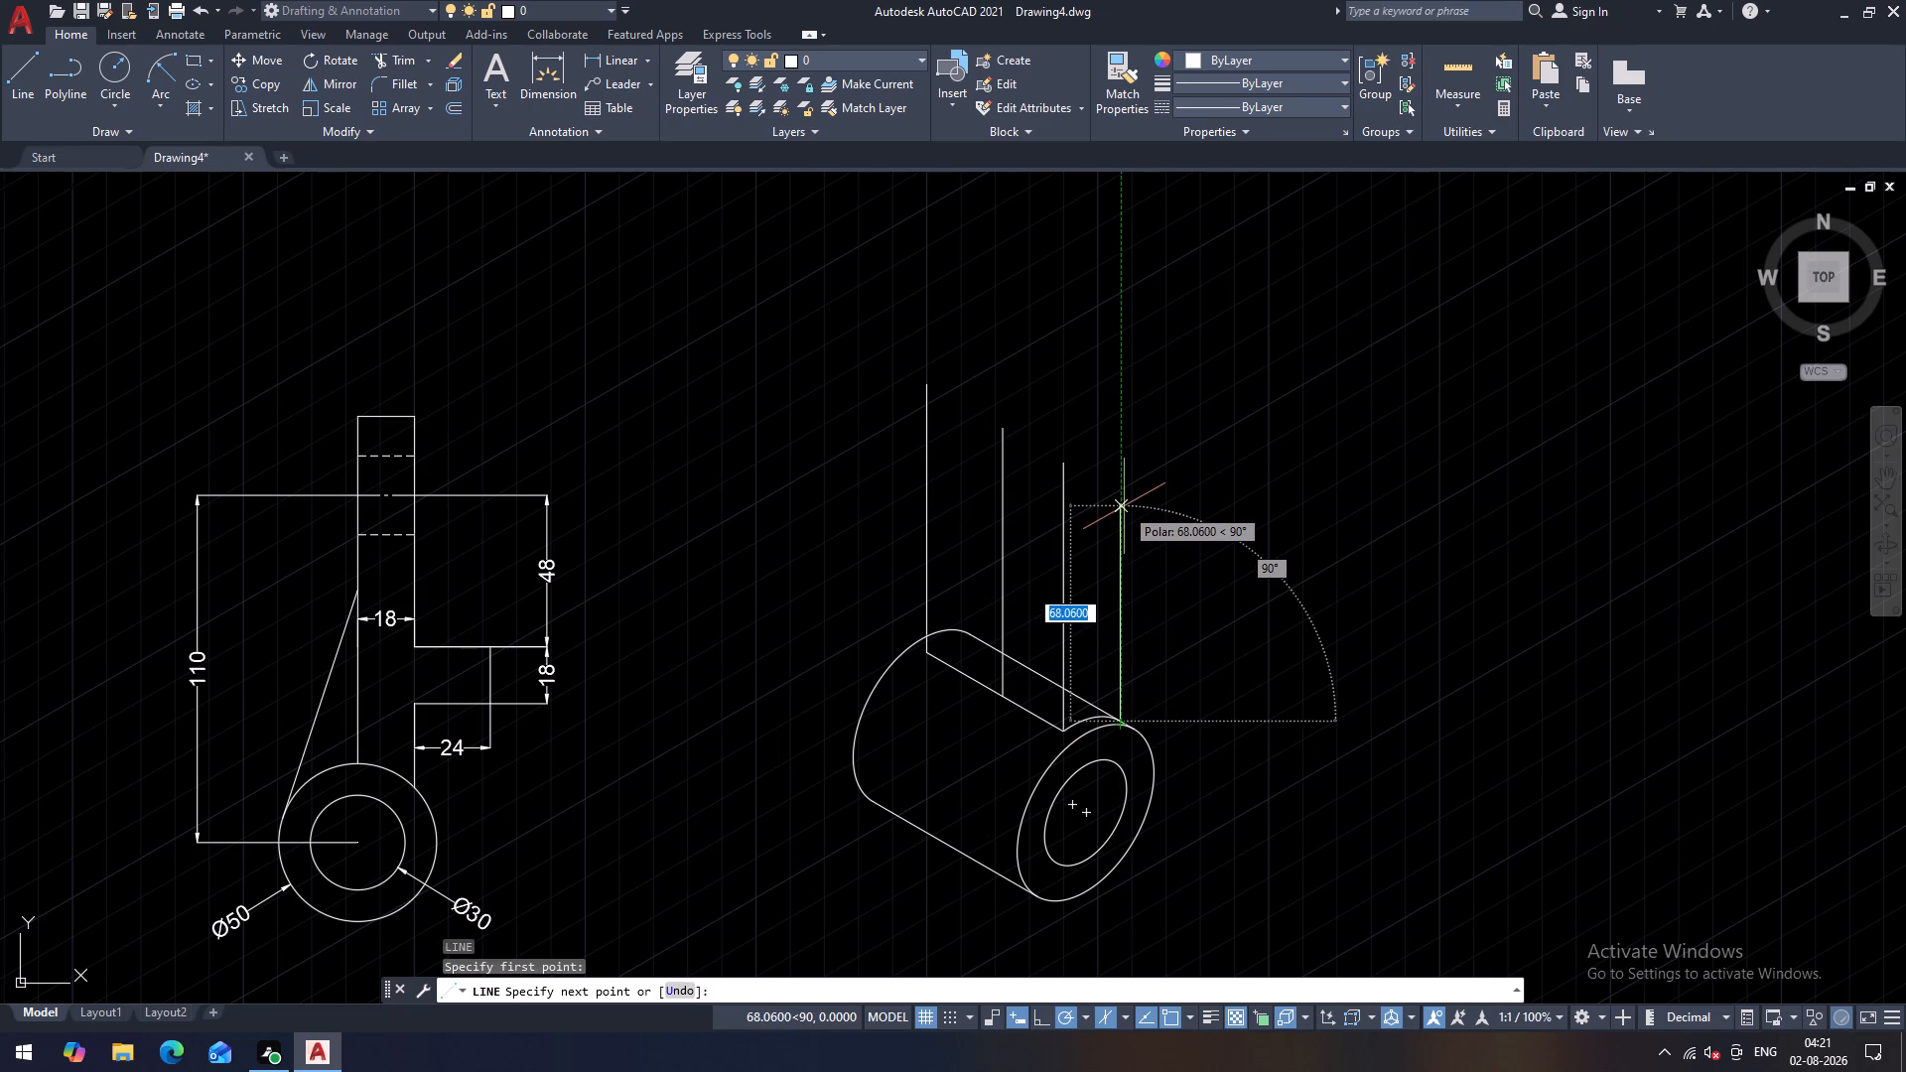
pyautogui.write('30')
pyautogui.press('Return')
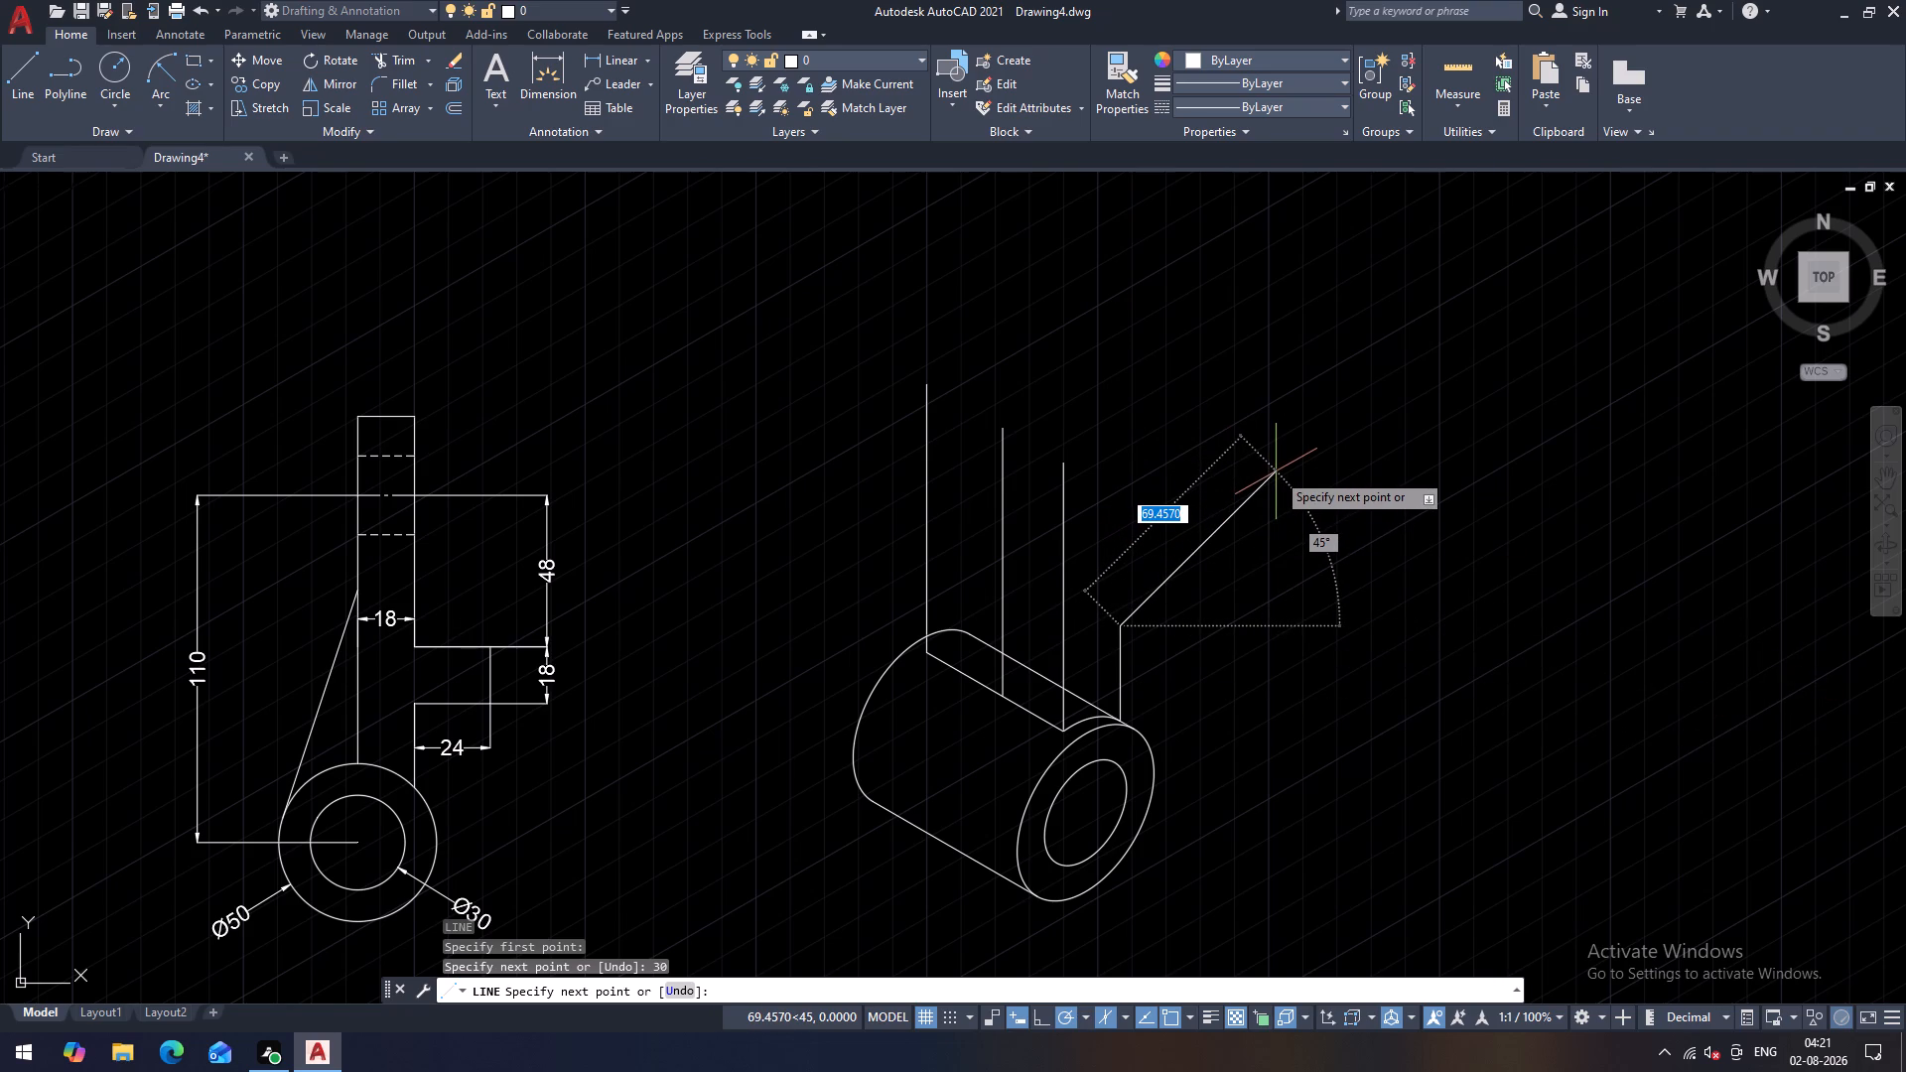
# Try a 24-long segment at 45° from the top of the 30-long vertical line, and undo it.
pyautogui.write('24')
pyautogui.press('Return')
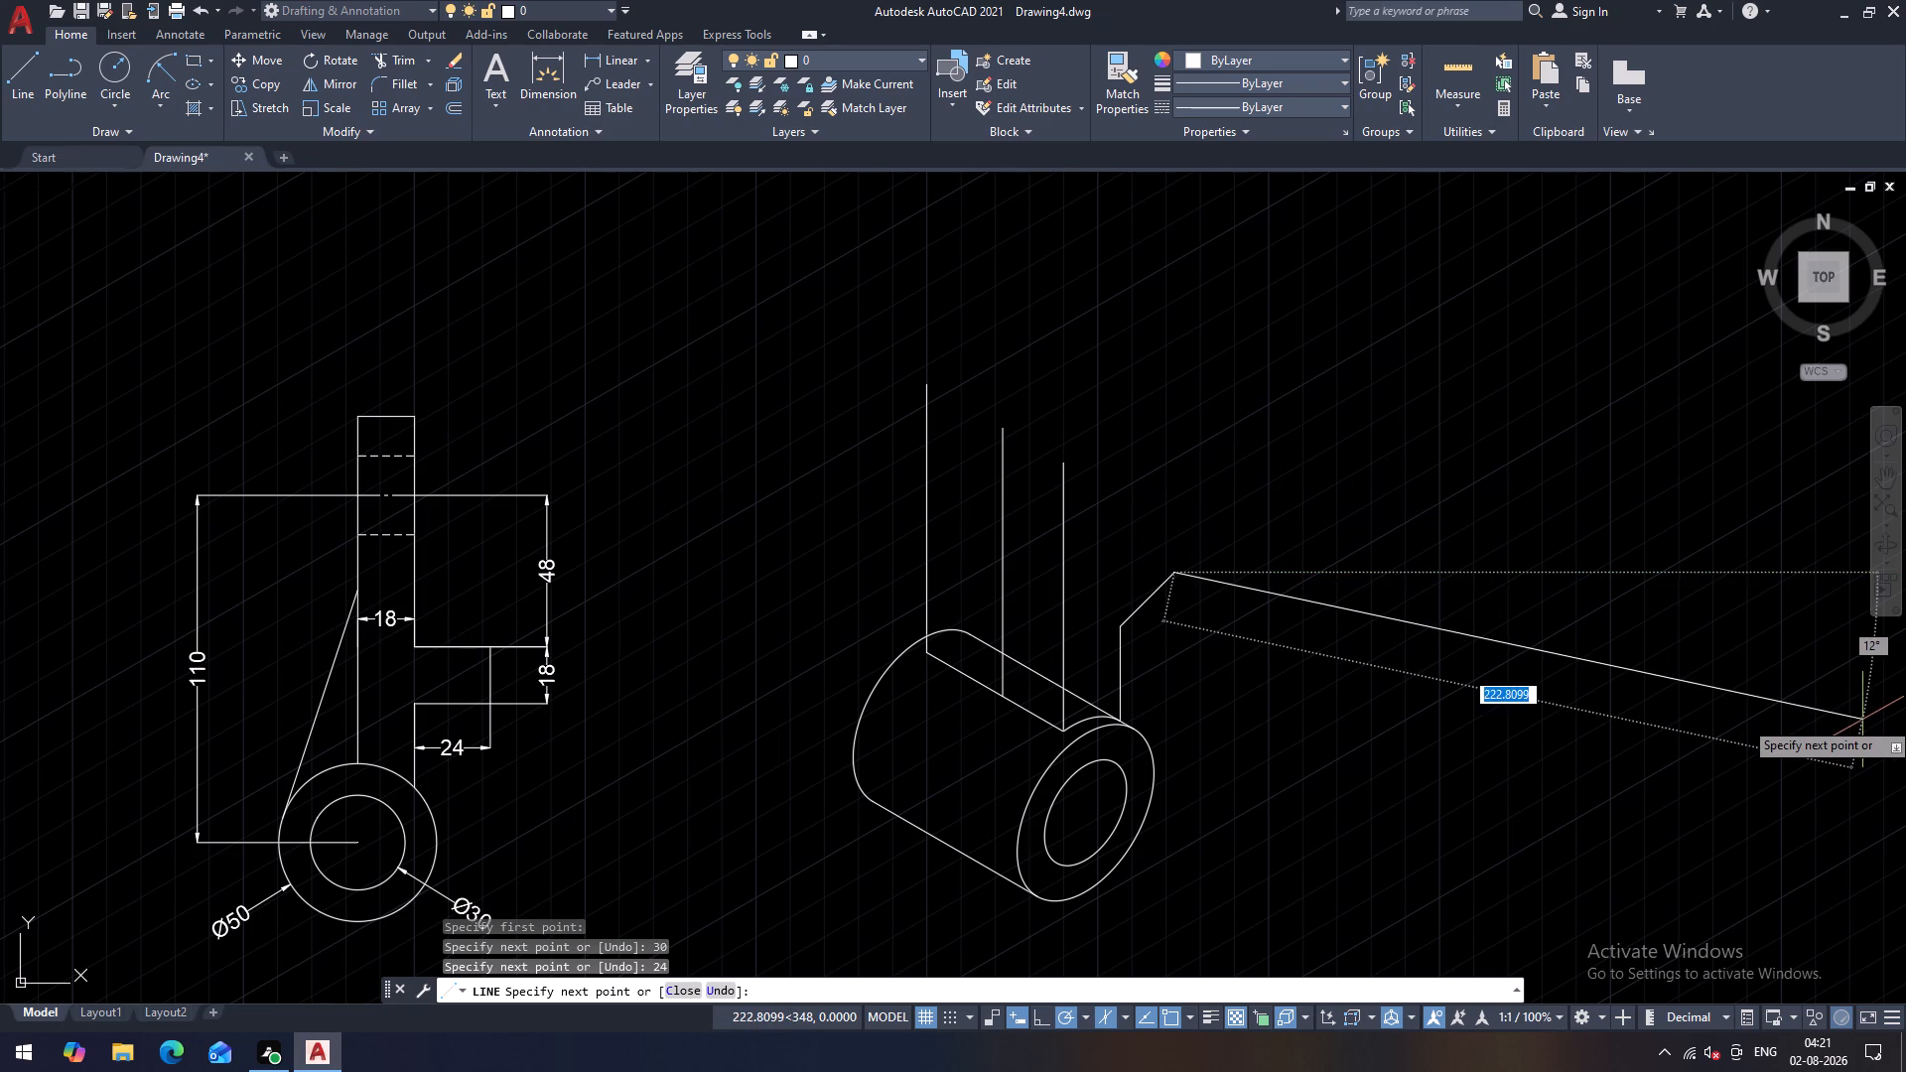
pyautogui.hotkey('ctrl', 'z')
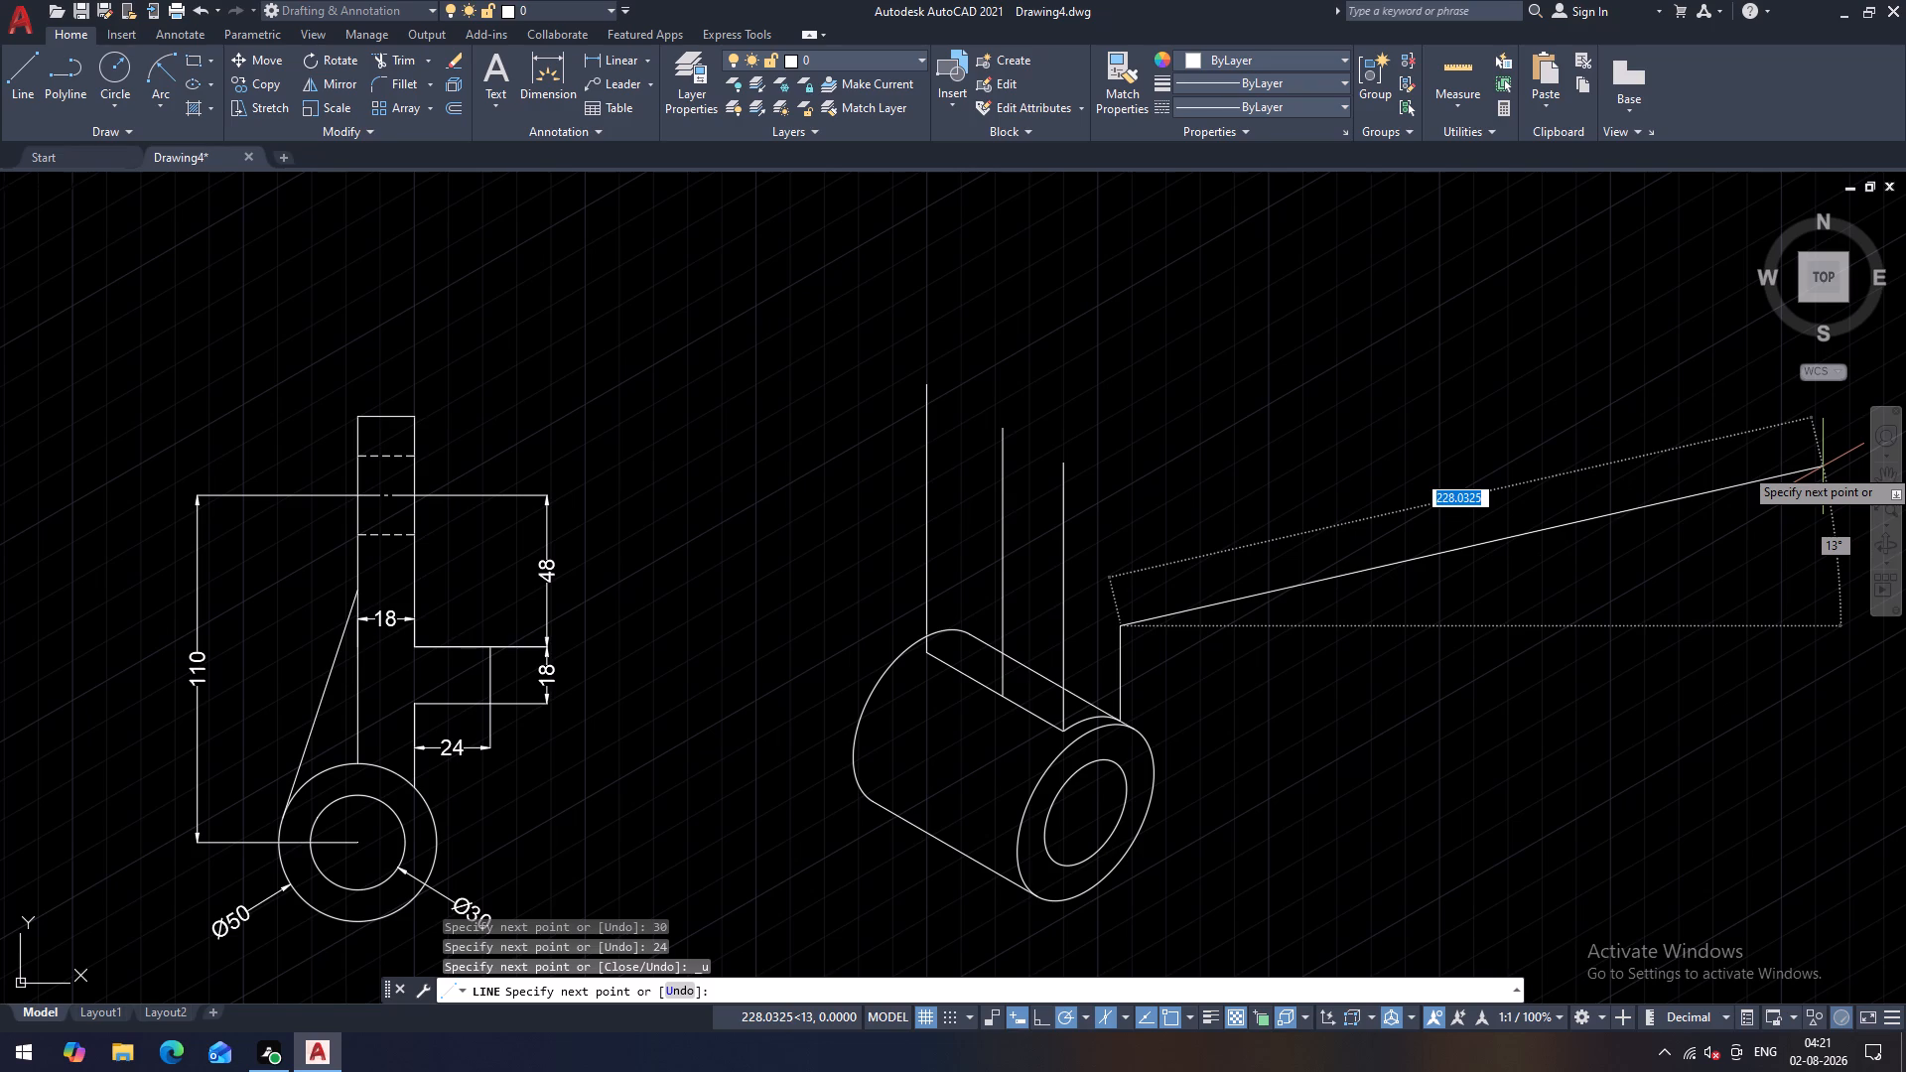
# Switch to the left isoplane and turn on Ortho mode while the line is still being drawn.
pyautogui.press('F5')
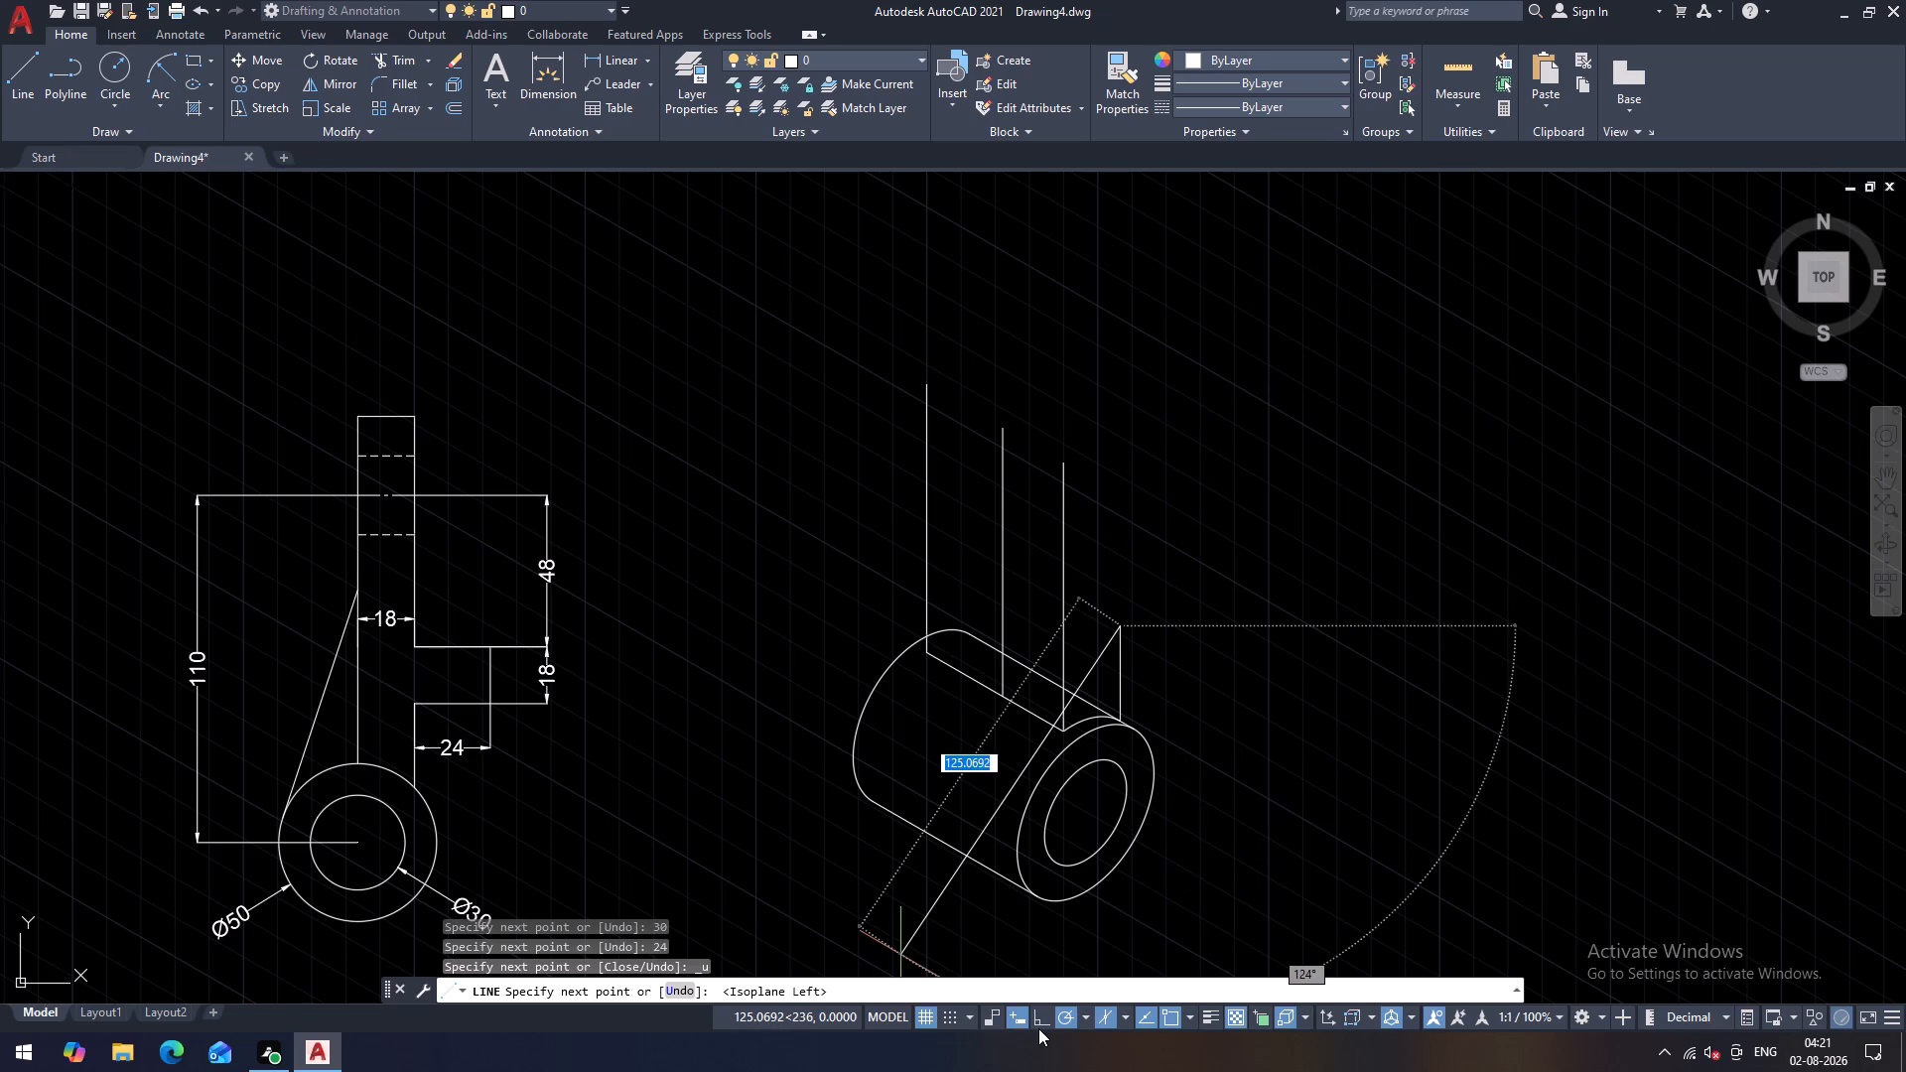
pyautogui.moveTo(1038, 1028); pyautogui.dragTo(1037, 1019)
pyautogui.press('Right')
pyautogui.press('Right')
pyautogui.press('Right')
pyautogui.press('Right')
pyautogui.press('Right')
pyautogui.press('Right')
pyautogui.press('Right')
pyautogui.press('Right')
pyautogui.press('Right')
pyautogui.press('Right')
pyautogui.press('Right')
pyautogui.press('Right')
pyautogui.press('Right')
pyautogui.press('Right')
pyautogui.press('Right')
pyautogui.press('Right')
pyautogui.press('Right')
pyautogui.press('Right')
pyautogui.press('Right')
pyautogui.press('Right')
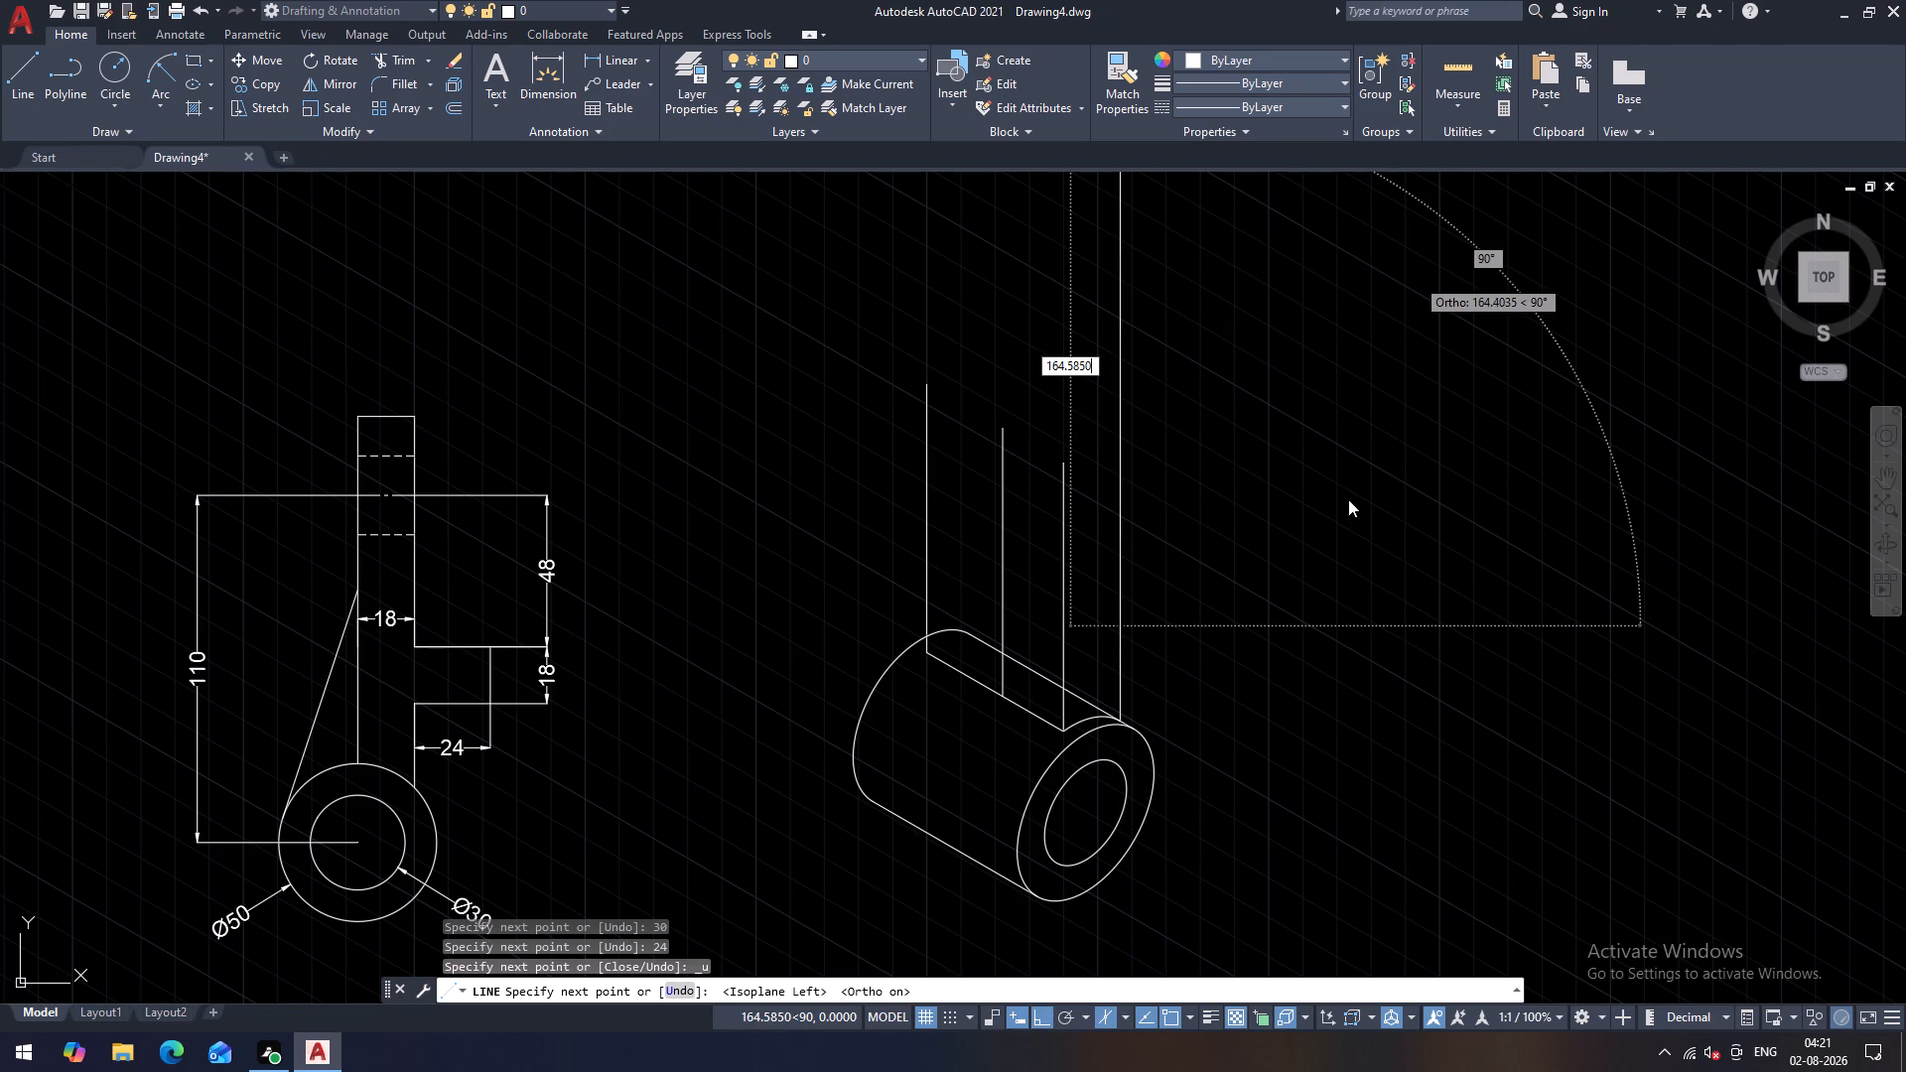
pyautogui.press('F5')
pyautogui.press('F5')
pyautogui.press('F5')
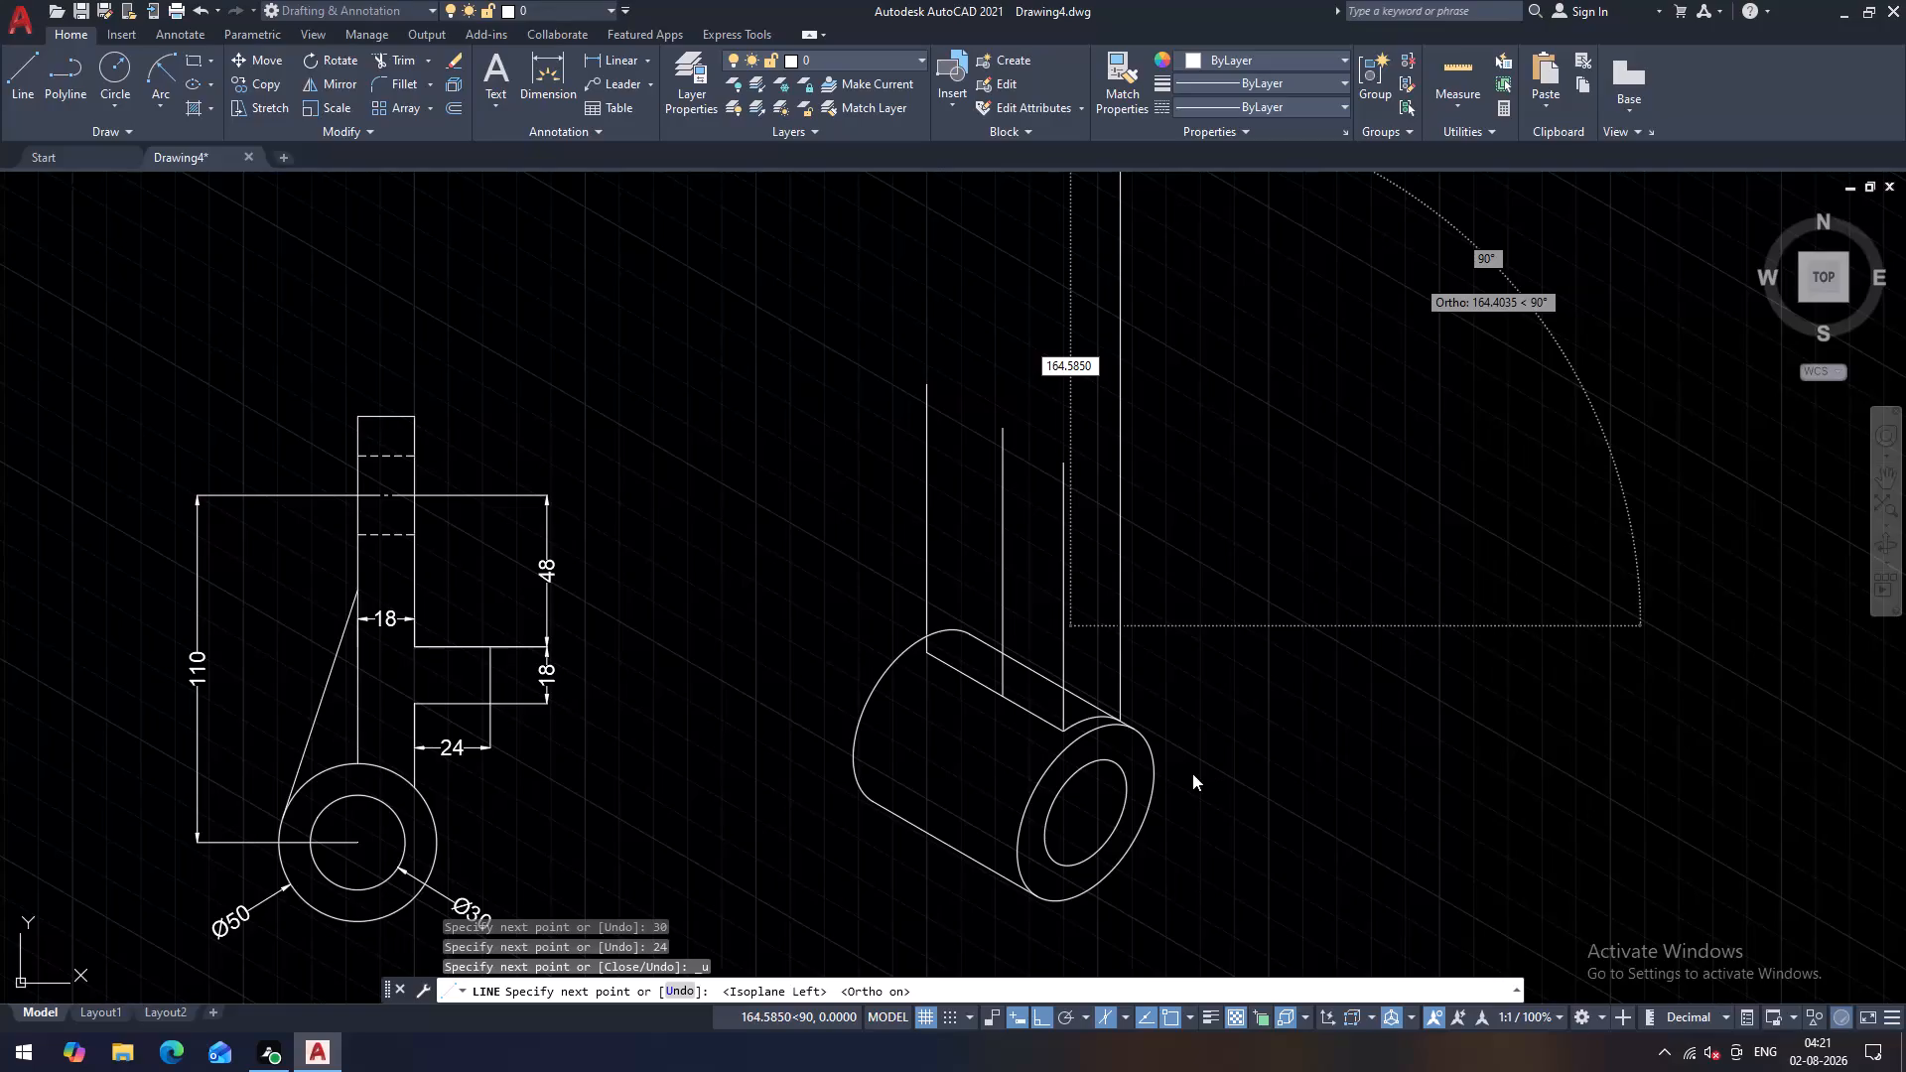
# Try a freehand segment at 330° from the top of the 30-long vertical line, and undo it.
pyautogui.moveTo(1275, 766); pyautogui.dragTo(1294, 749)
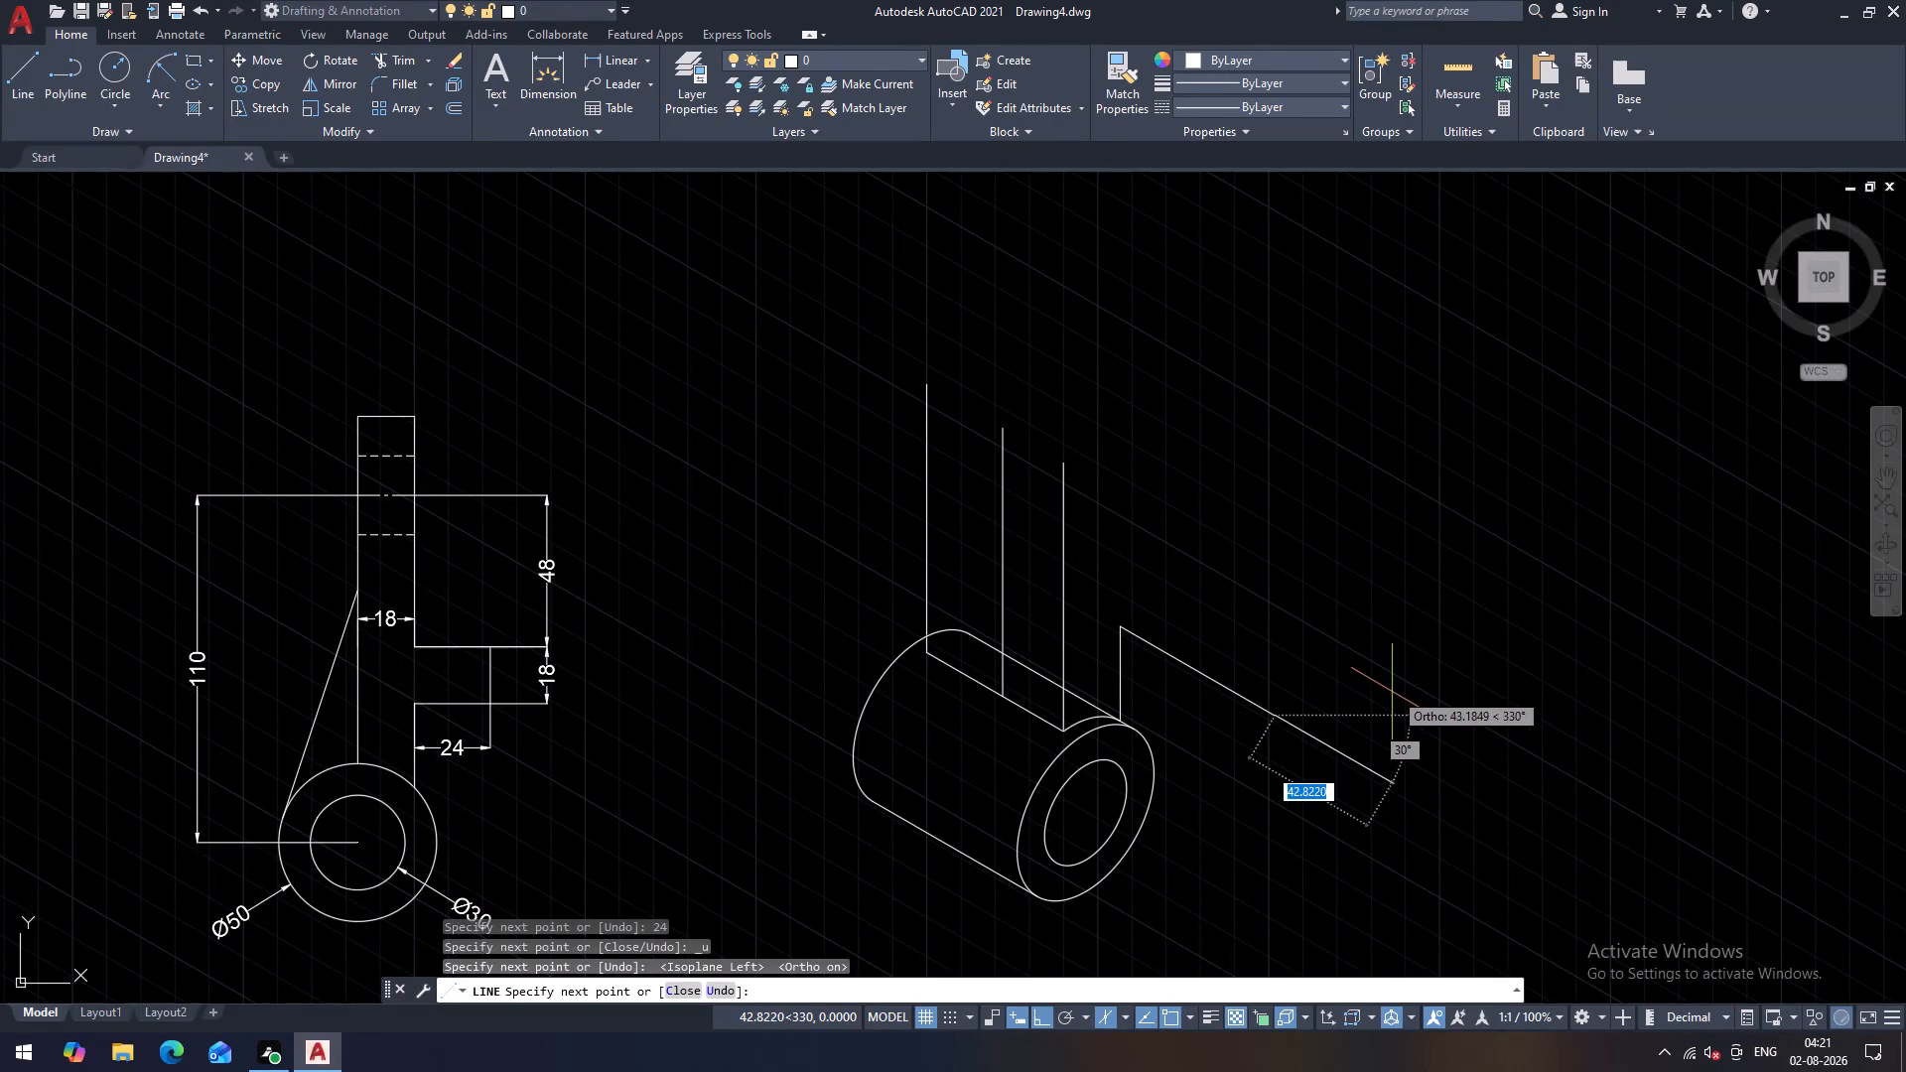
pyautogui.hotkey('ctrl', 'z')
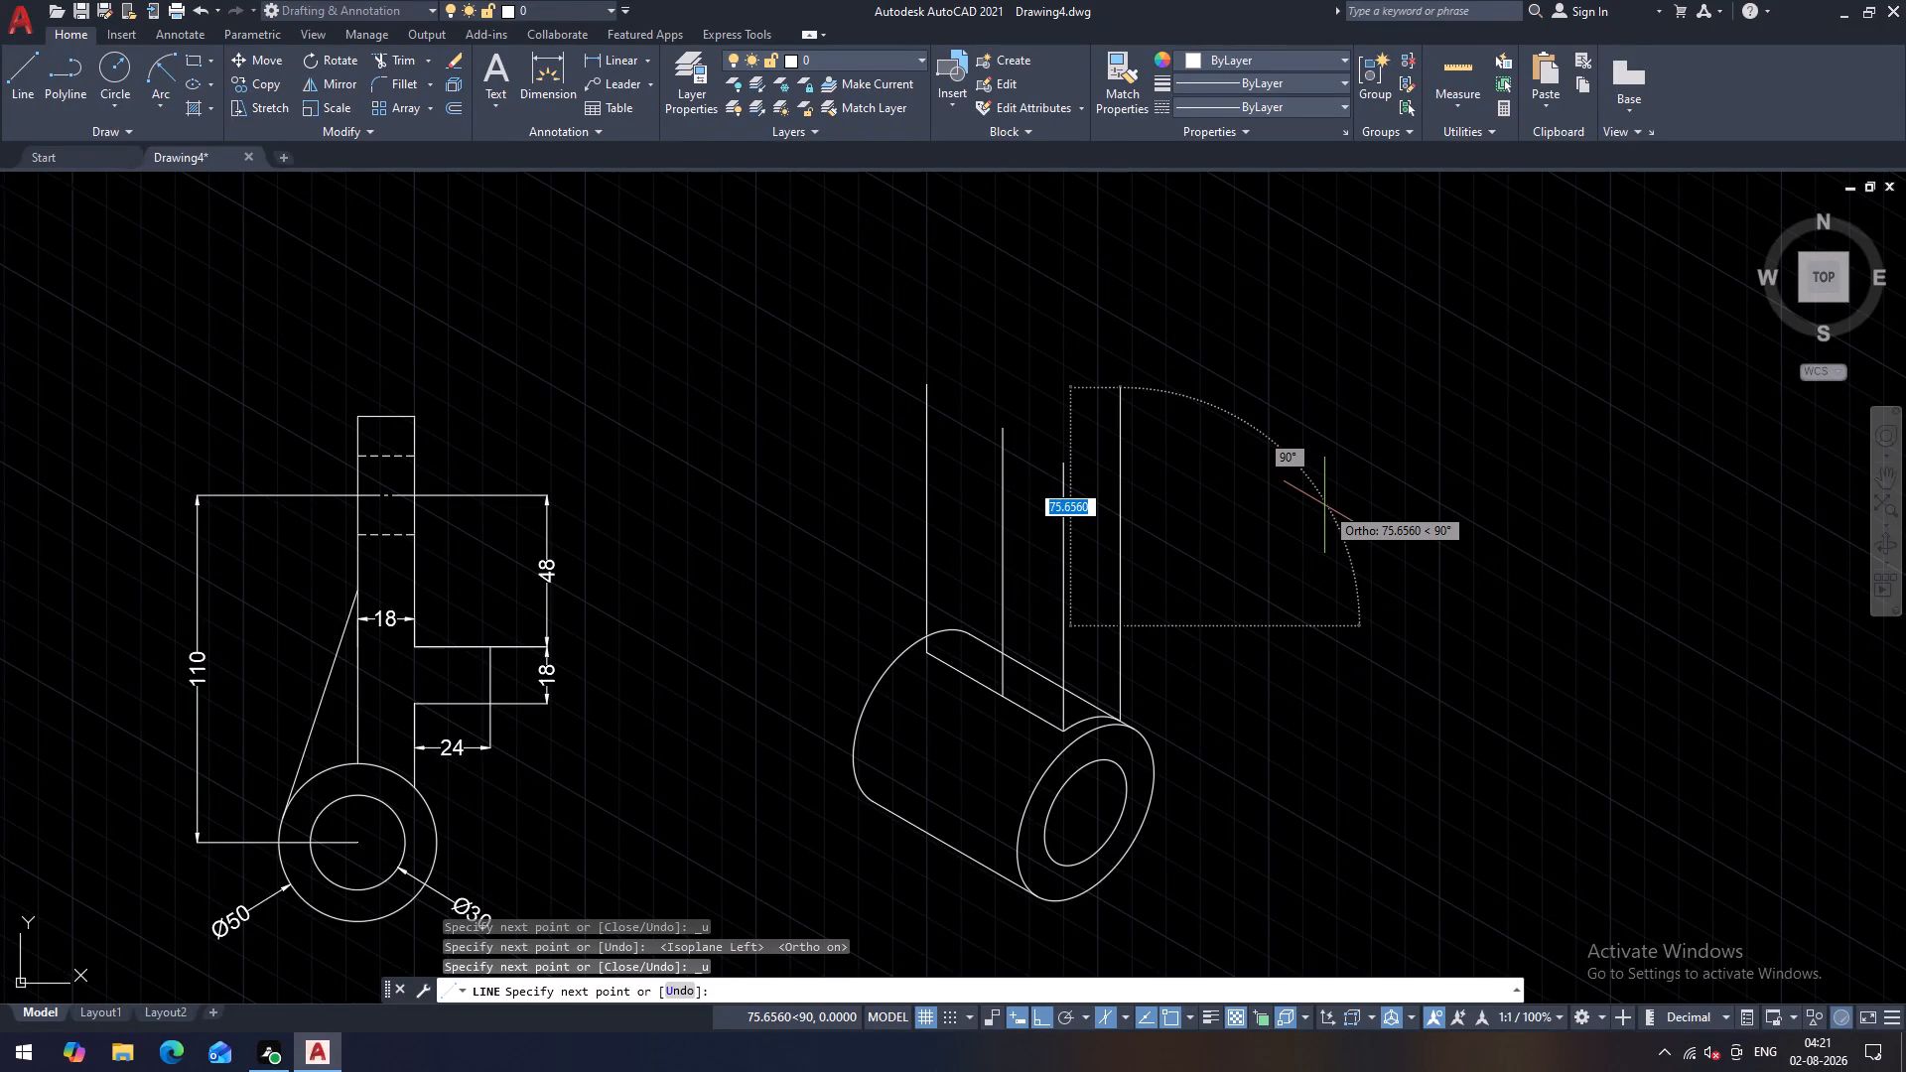
# Draw the ledge's end outline from the top of the 30-long line: 24 at 30°, 18 straight up, and 24 back at 210°.
pyautogui.press('F5')
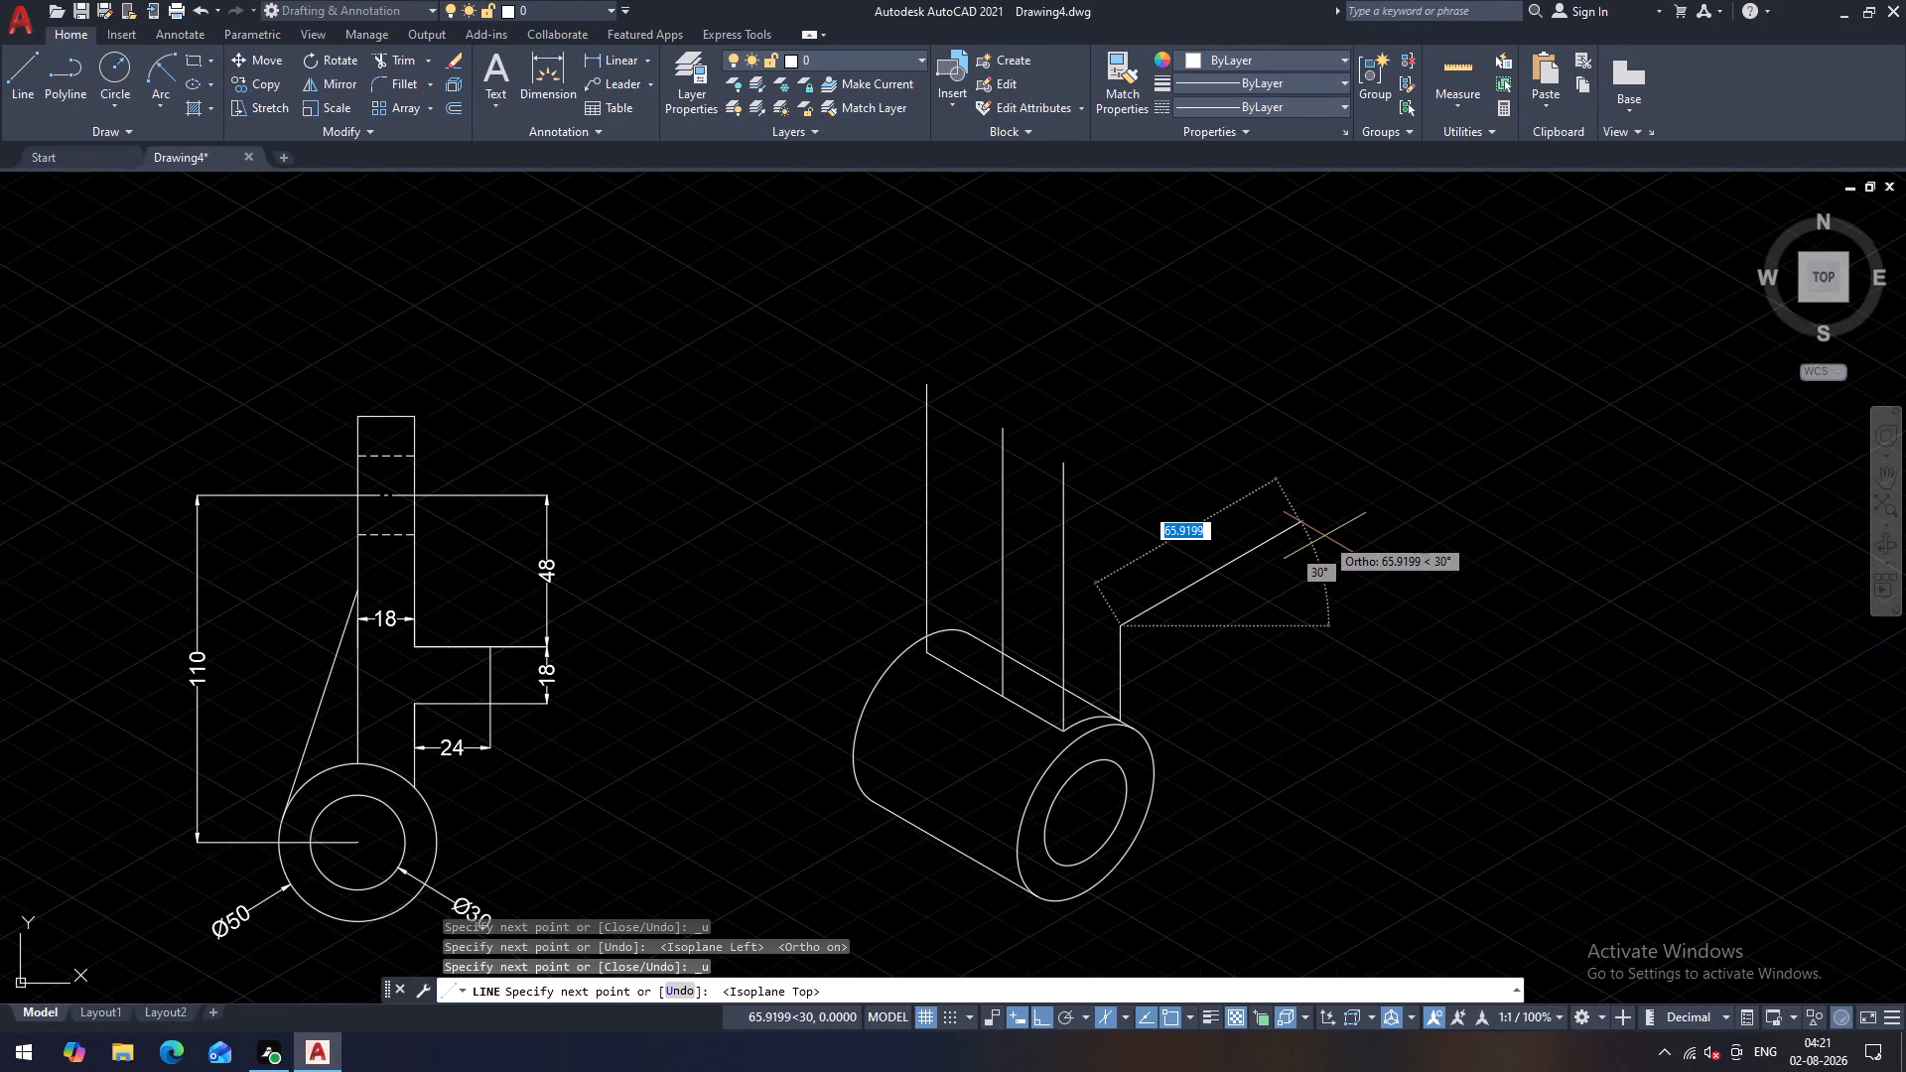
pyautogui.press('2')
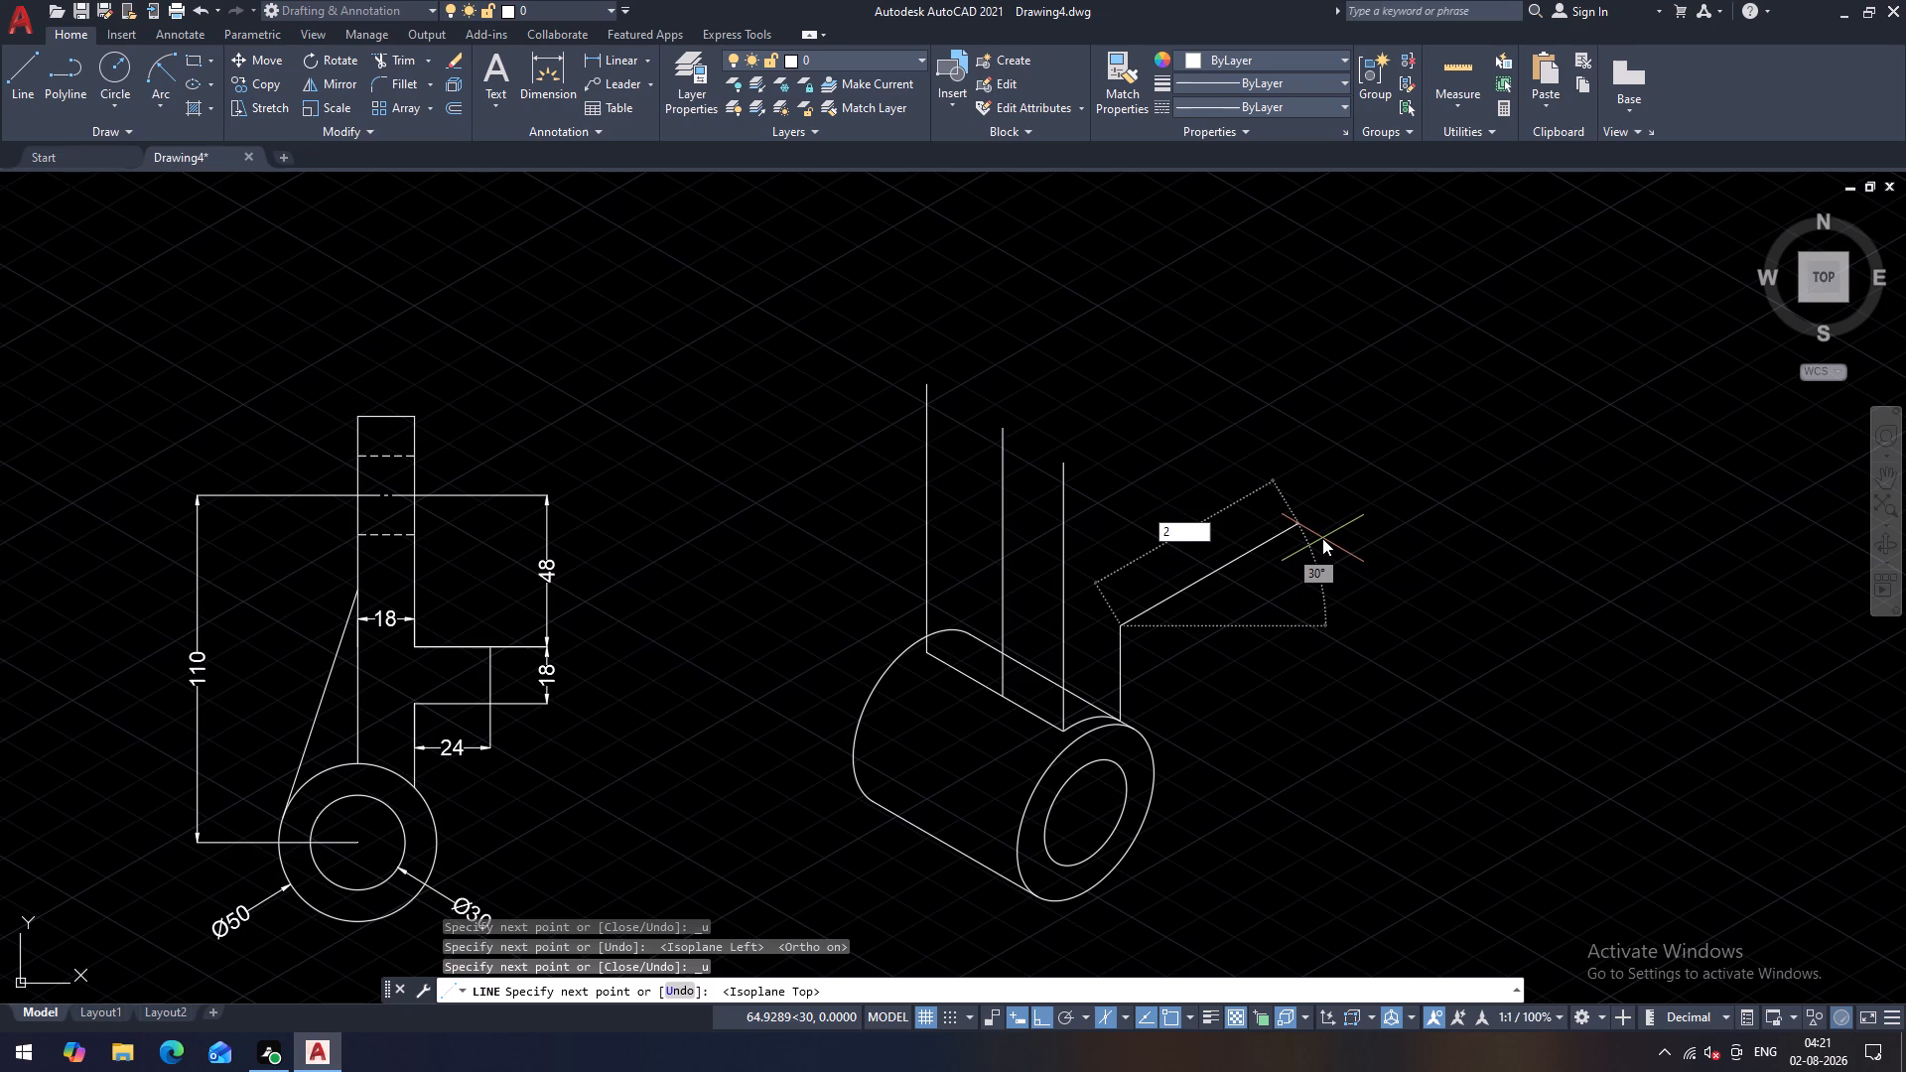
pyautogui.press('4')
pyautogui.press('Return')
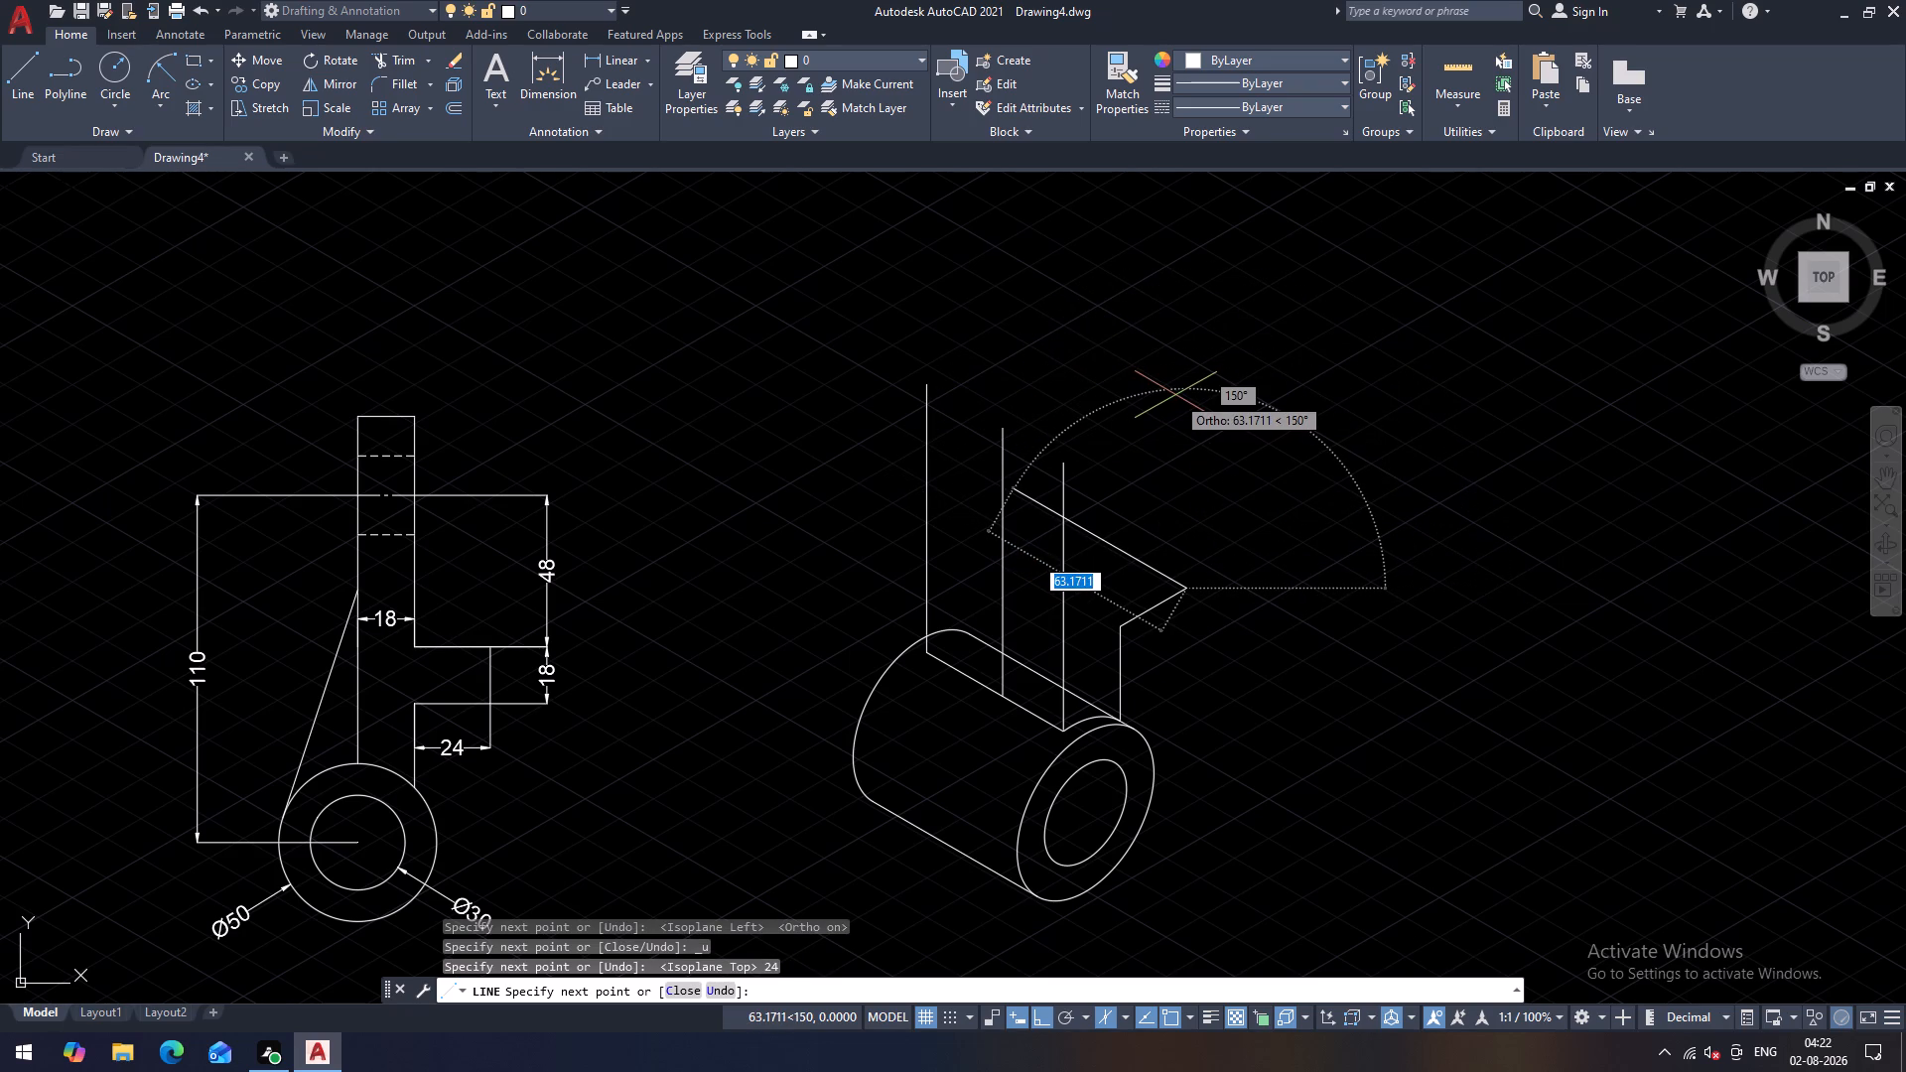
pyautogui.press('F5')
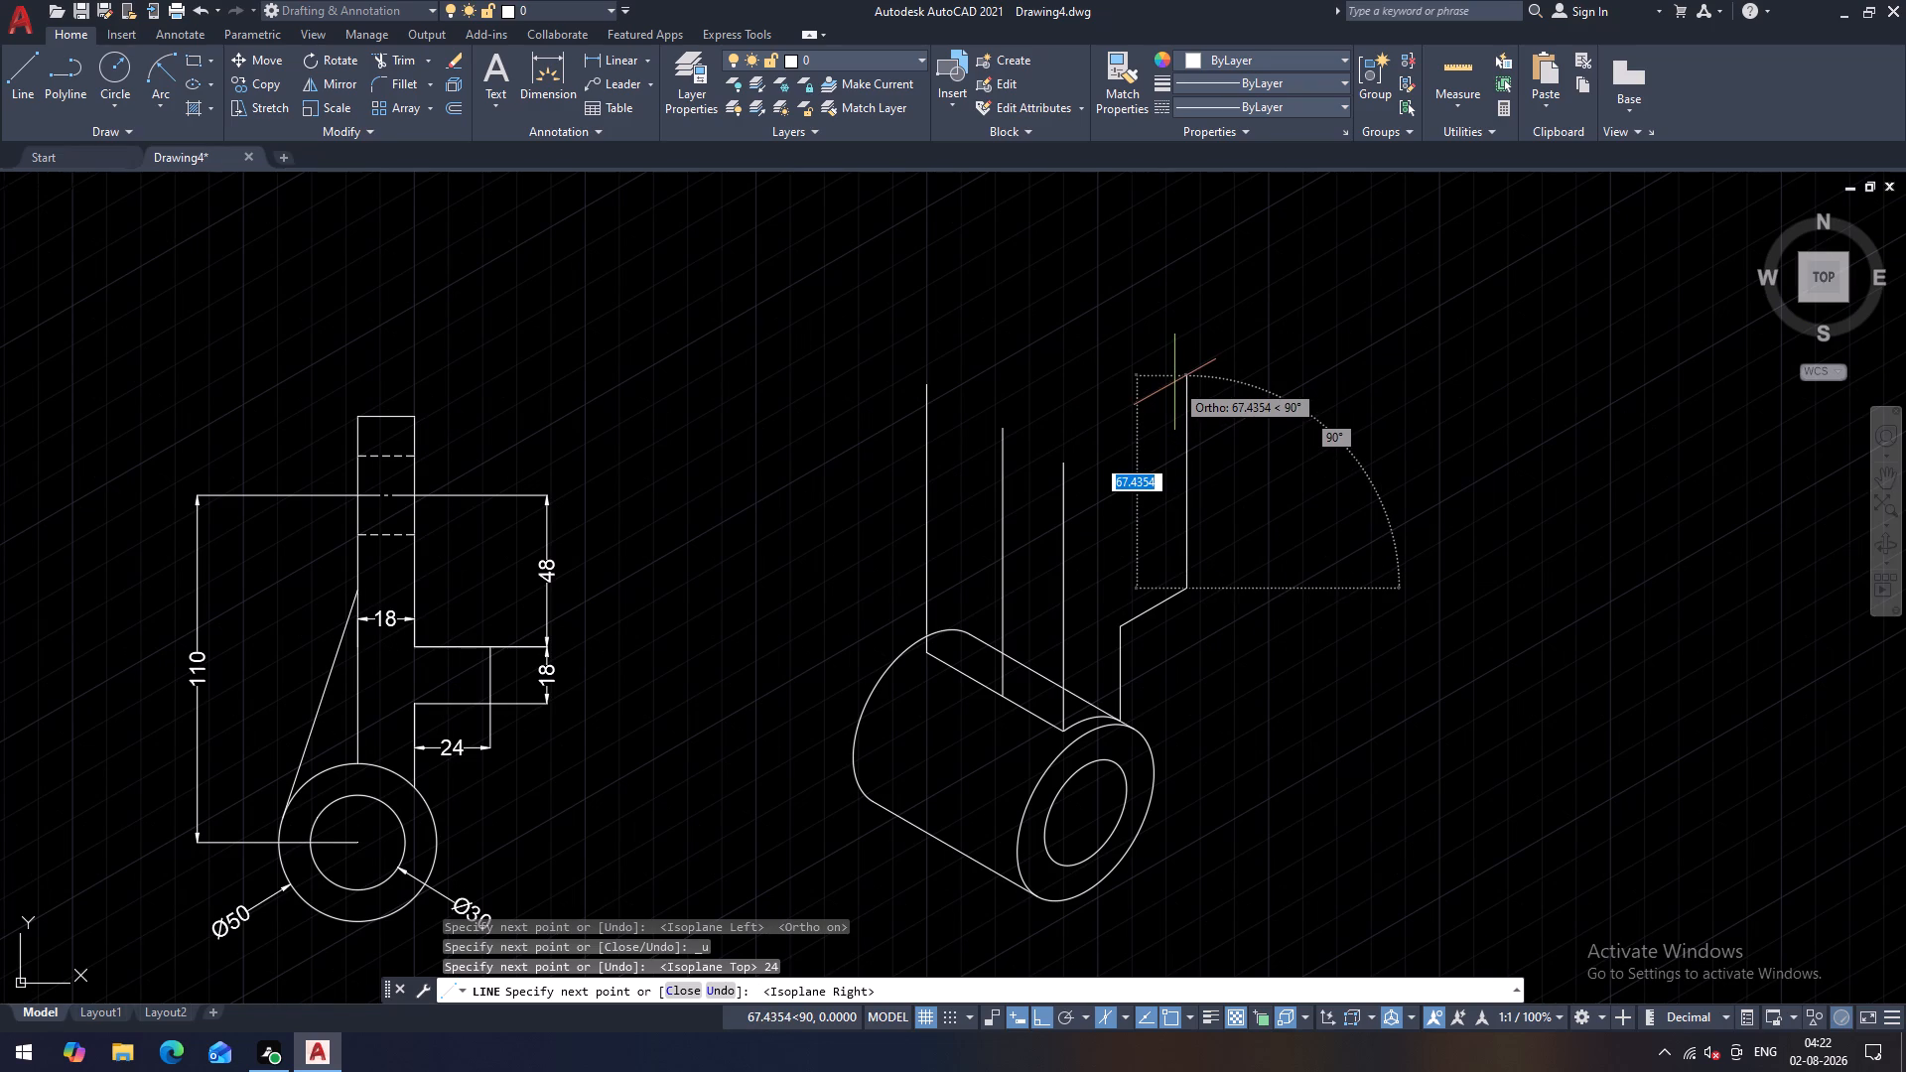
pyautogui.write('18')
pyautogui.press('Return')
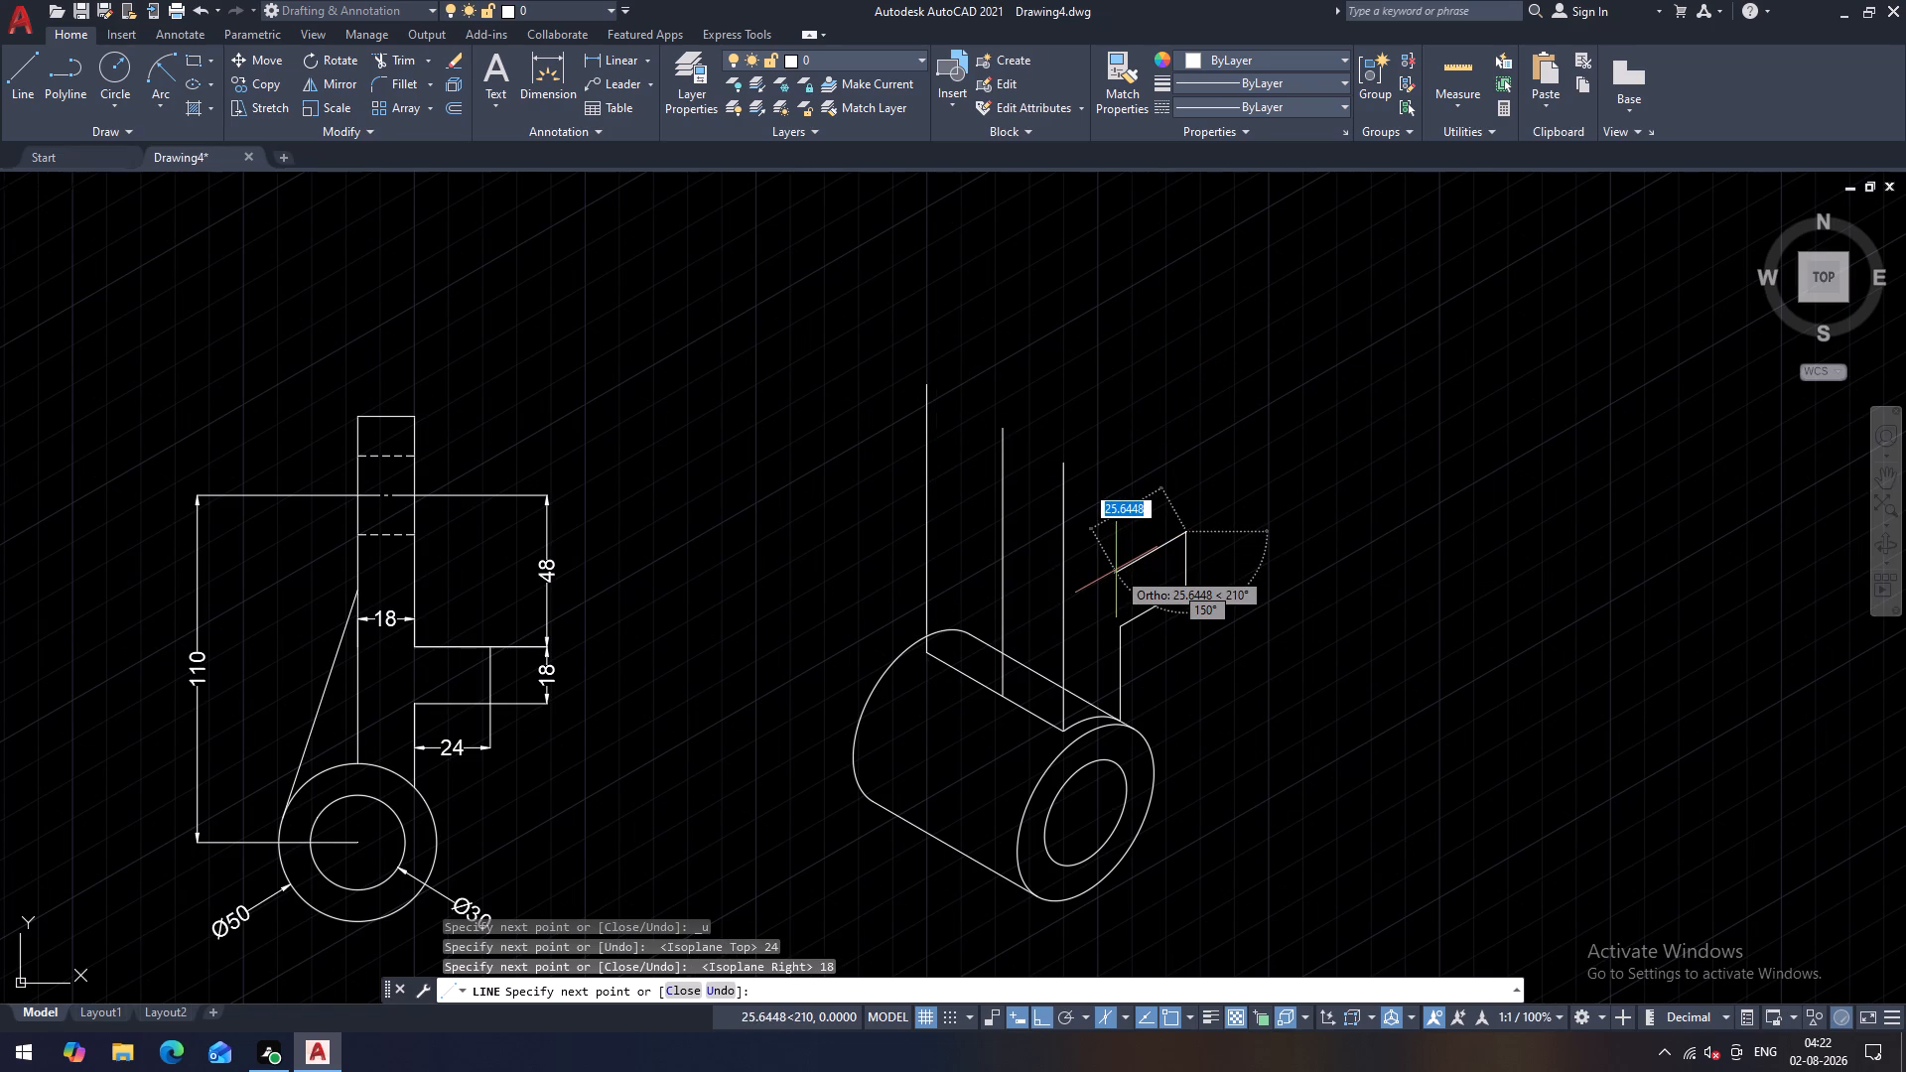
pyautogui.write('18')
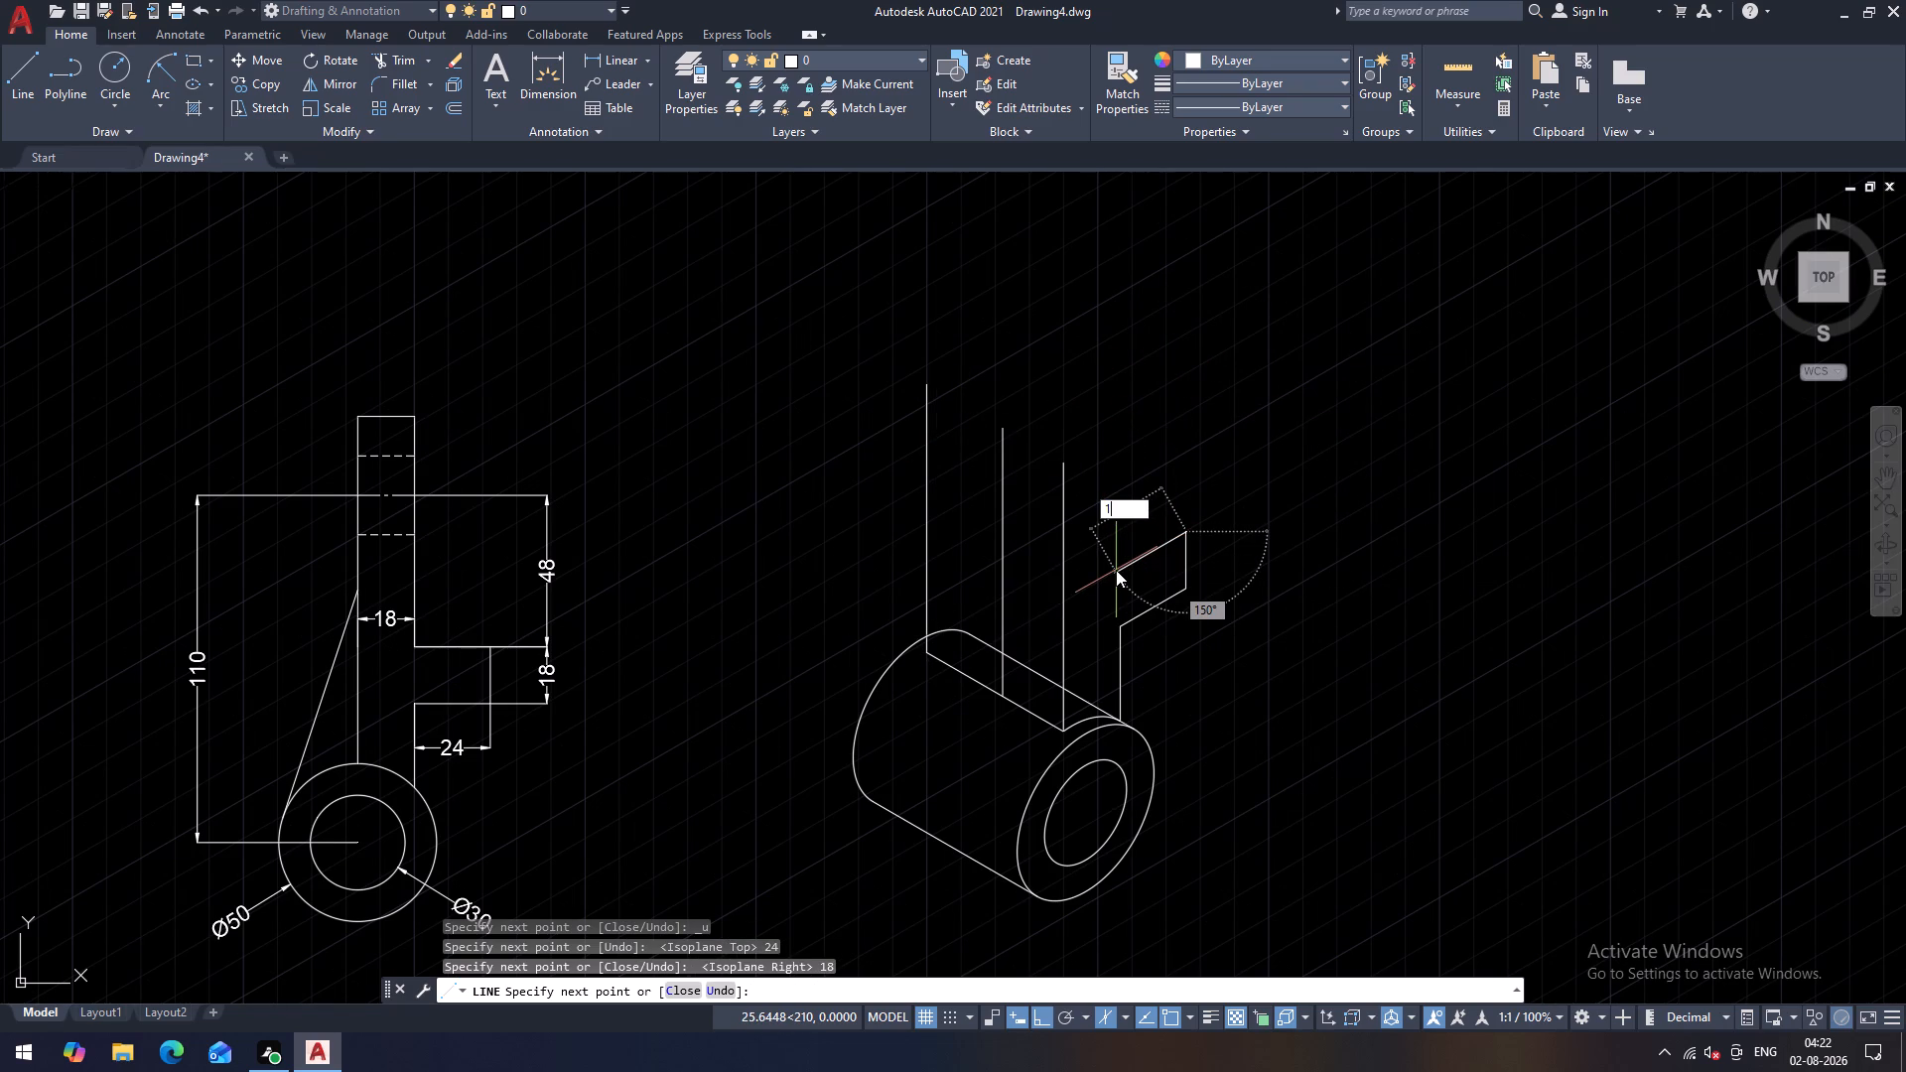
pyautogui.press('BackSpace')
pyautogui.press('BackSpace')
pyautogui.write('24')
pyautogui.press('Return')
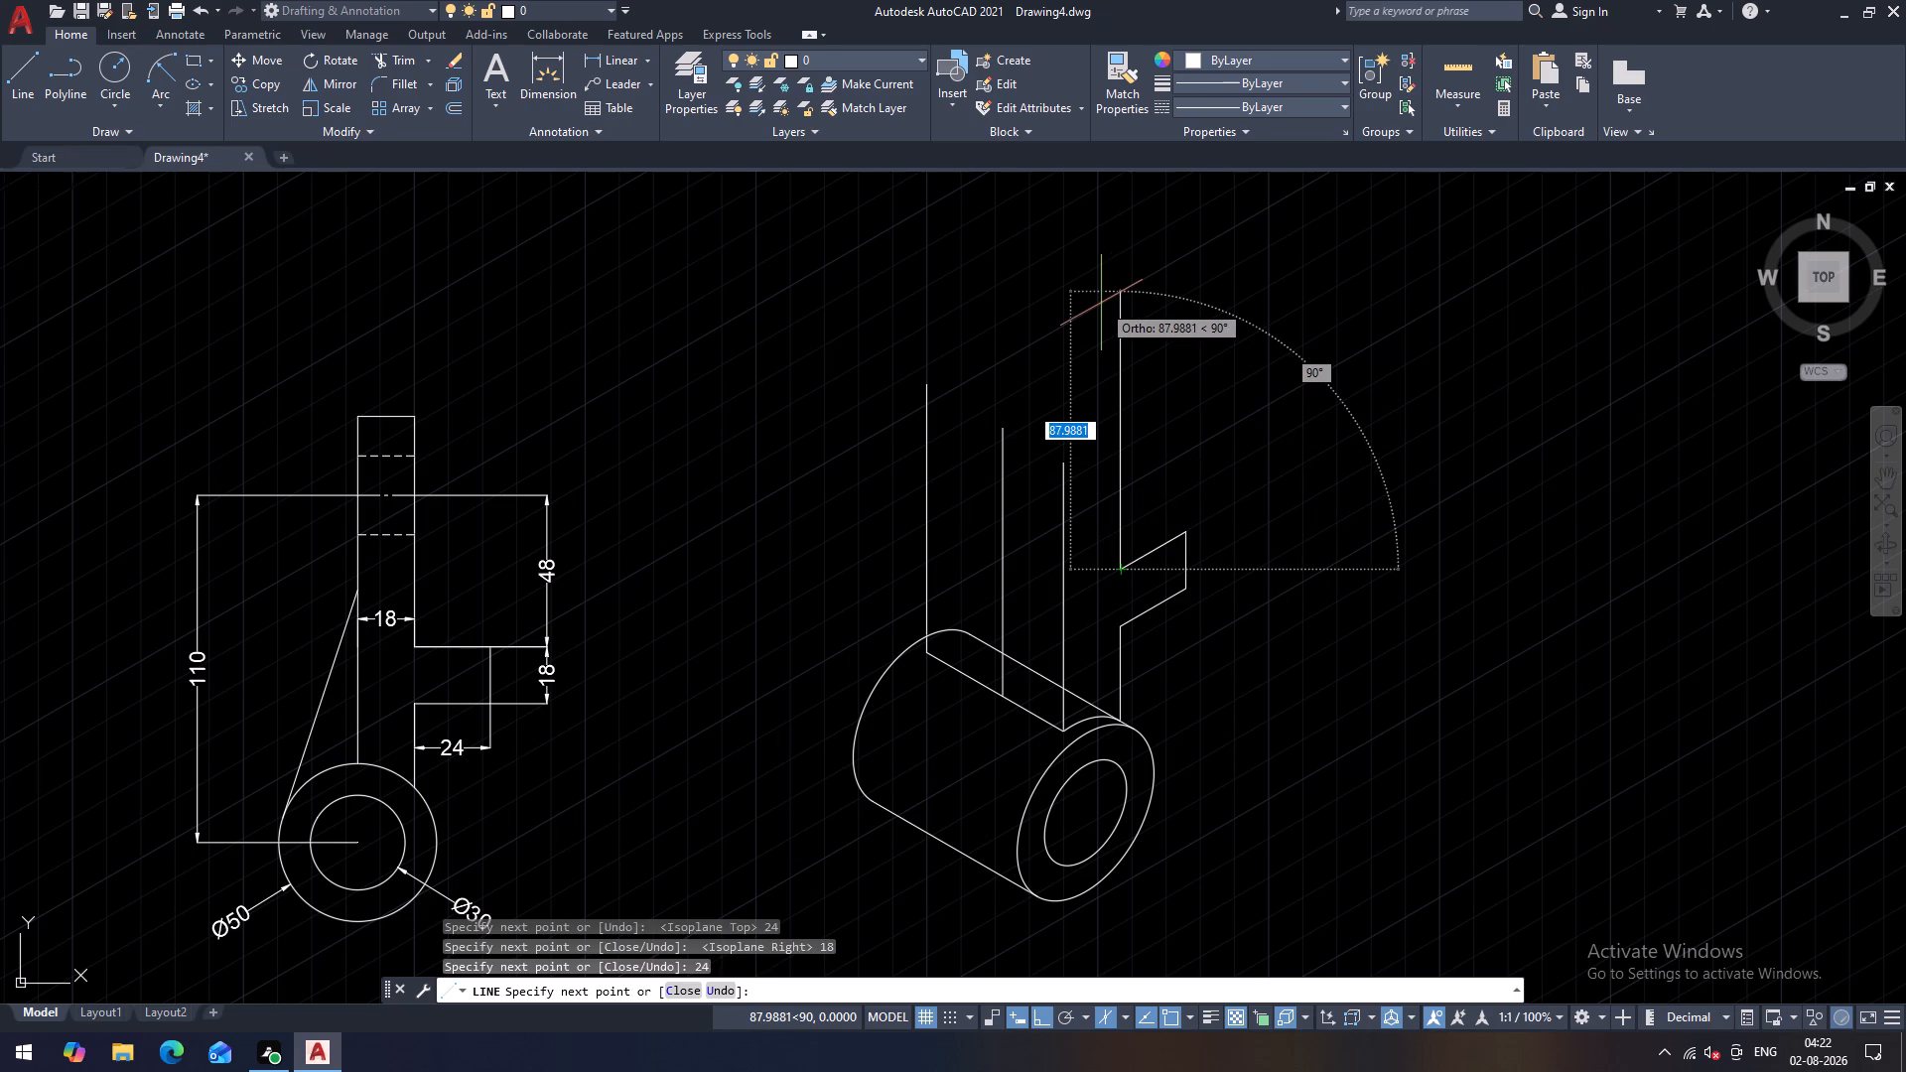
# Continue the outline with a 48-long vertical line up from the ledge's inner upper corner, and end the line.
pyautogui.write('48')
pyautogui.press('Return')
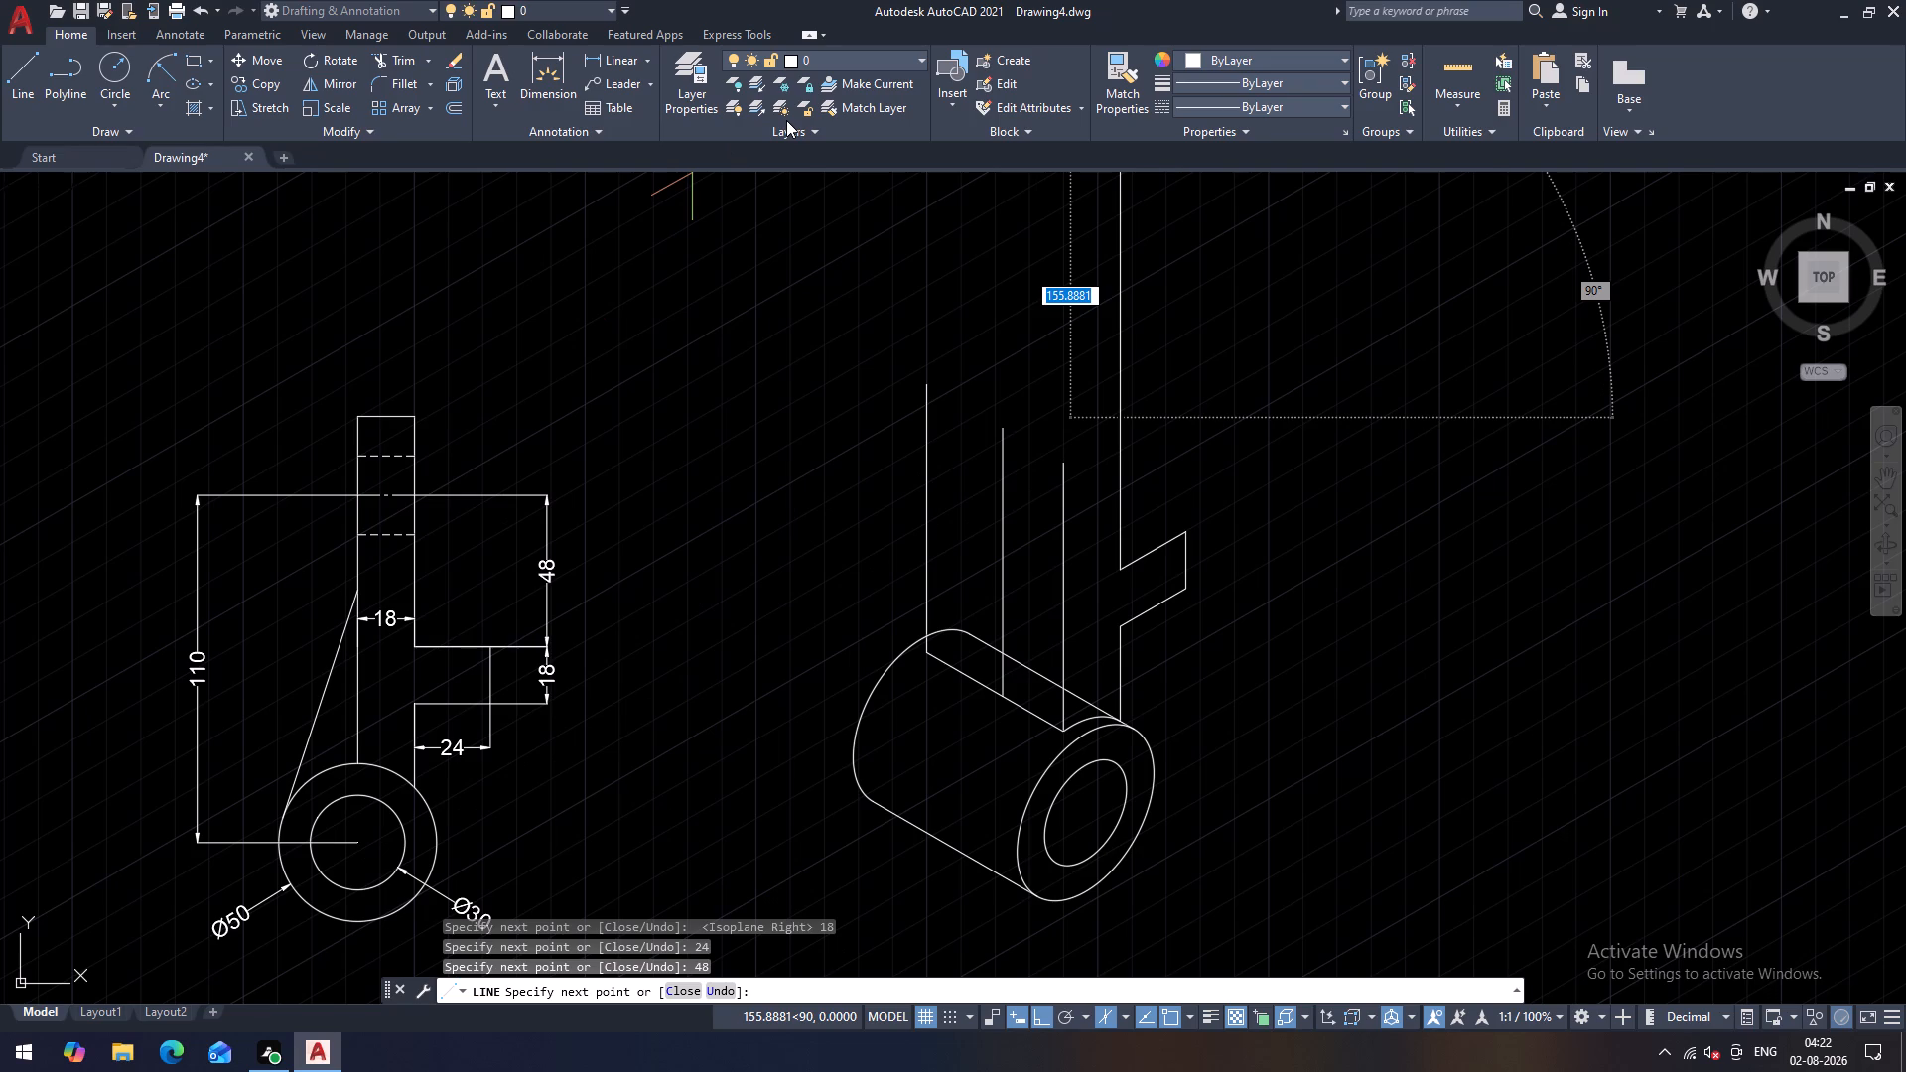
pyautogui.press('space')
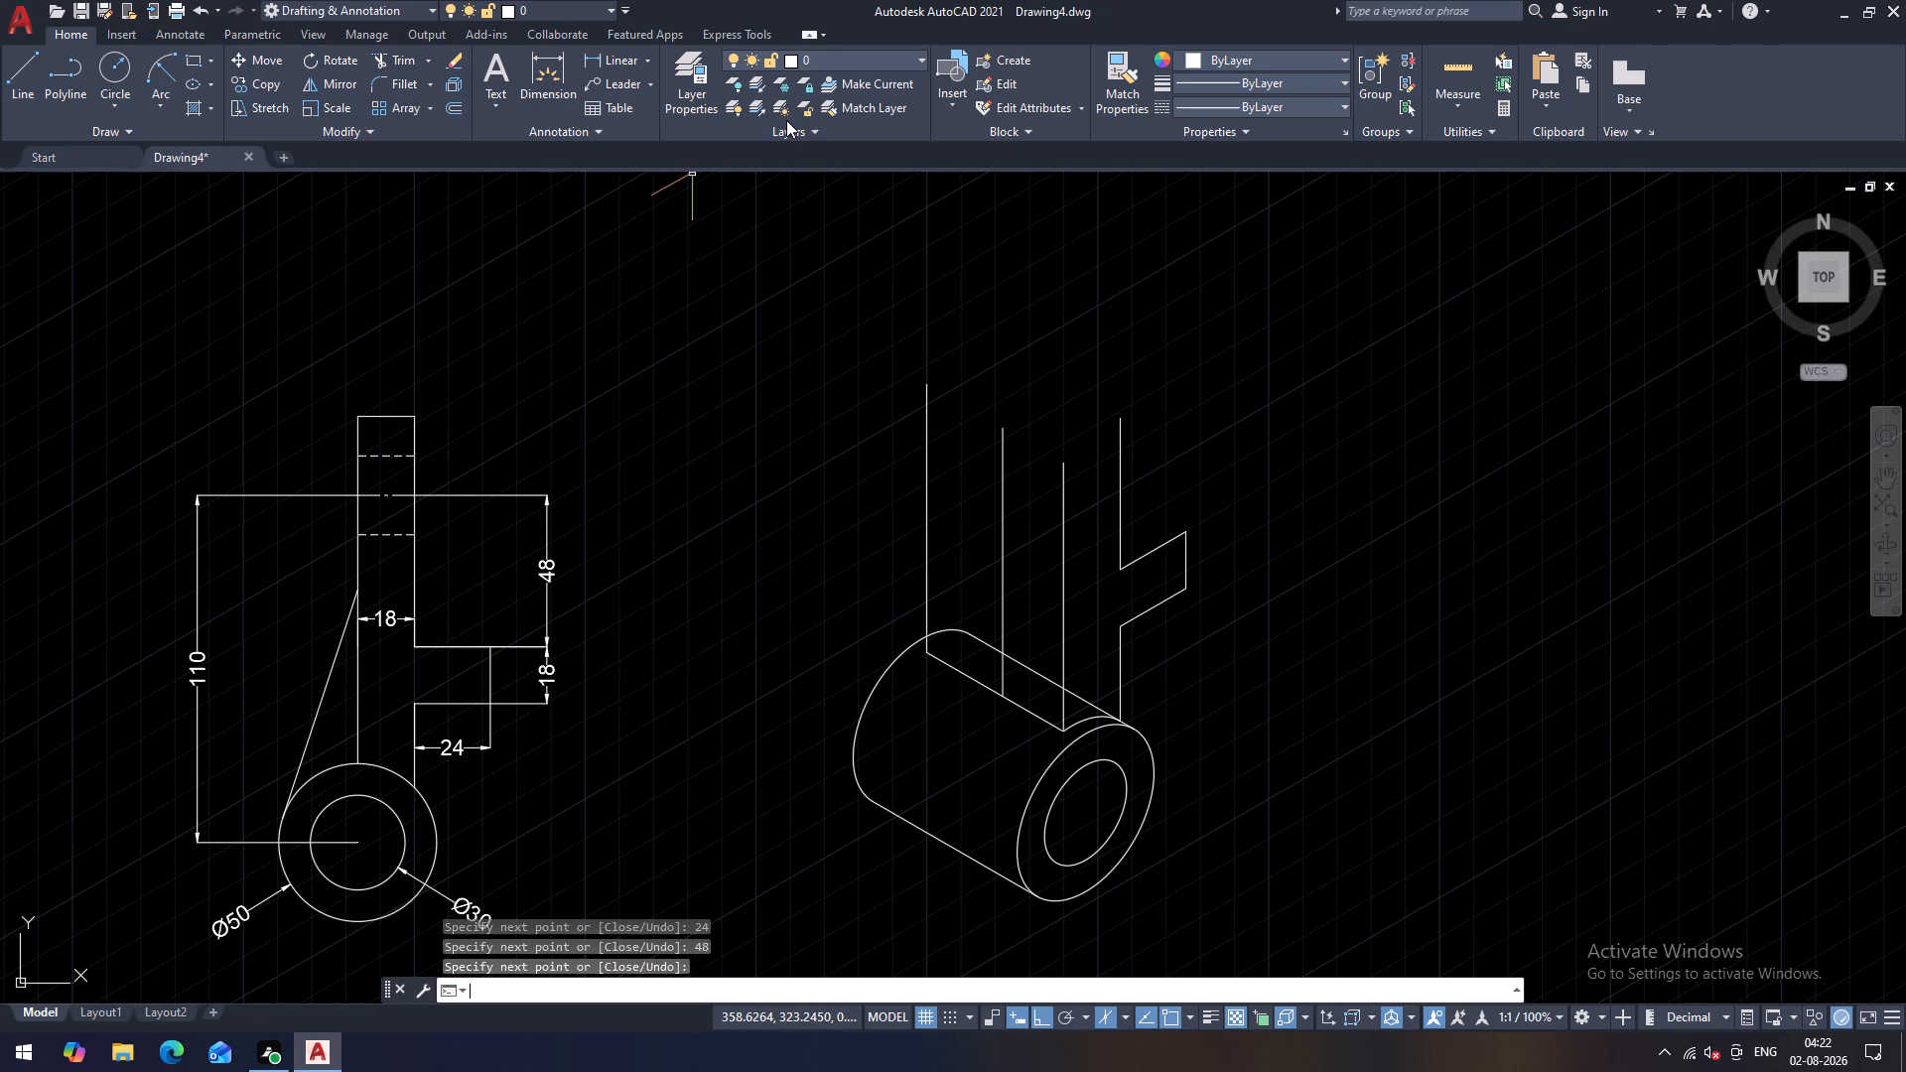
# Delete the front one of the three 85-long vertical lines standing on the cylinder.
pyautogui.click(1064, 565)
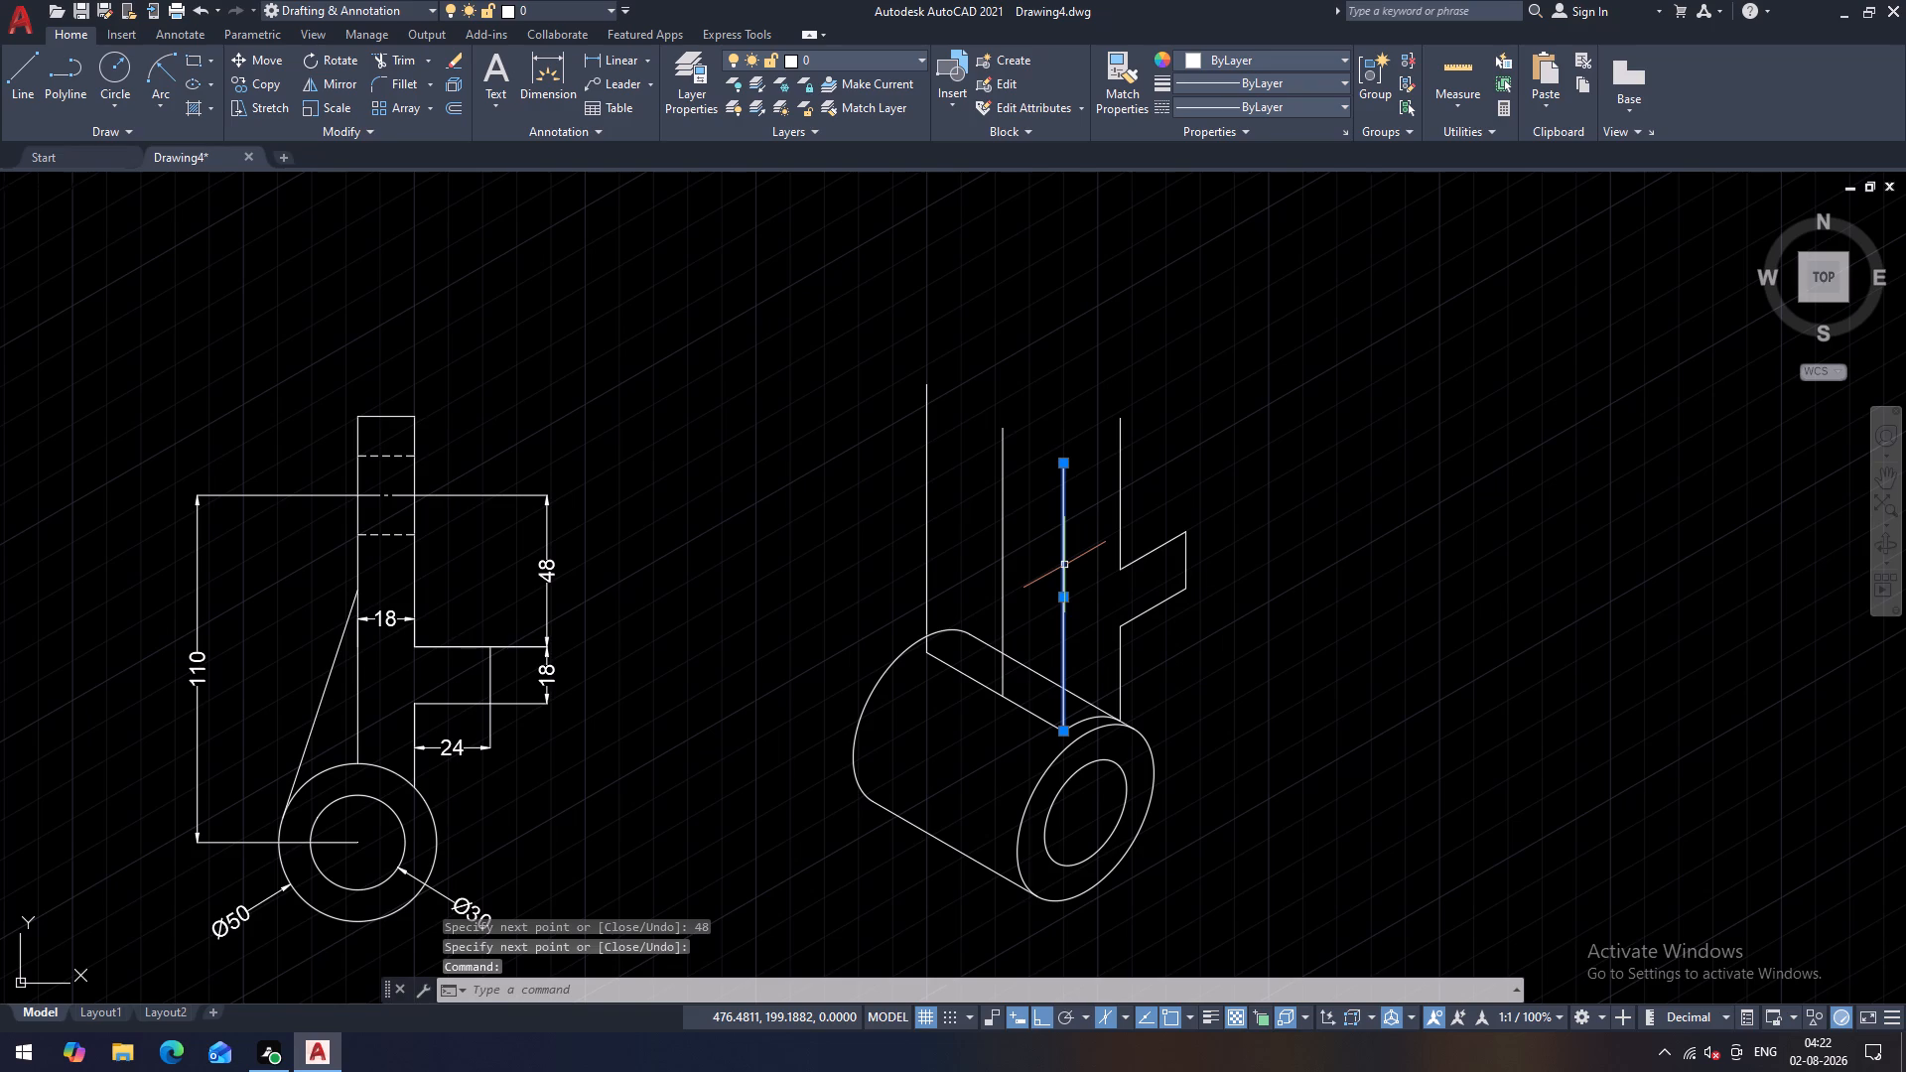
pyautogui.press('Delete')
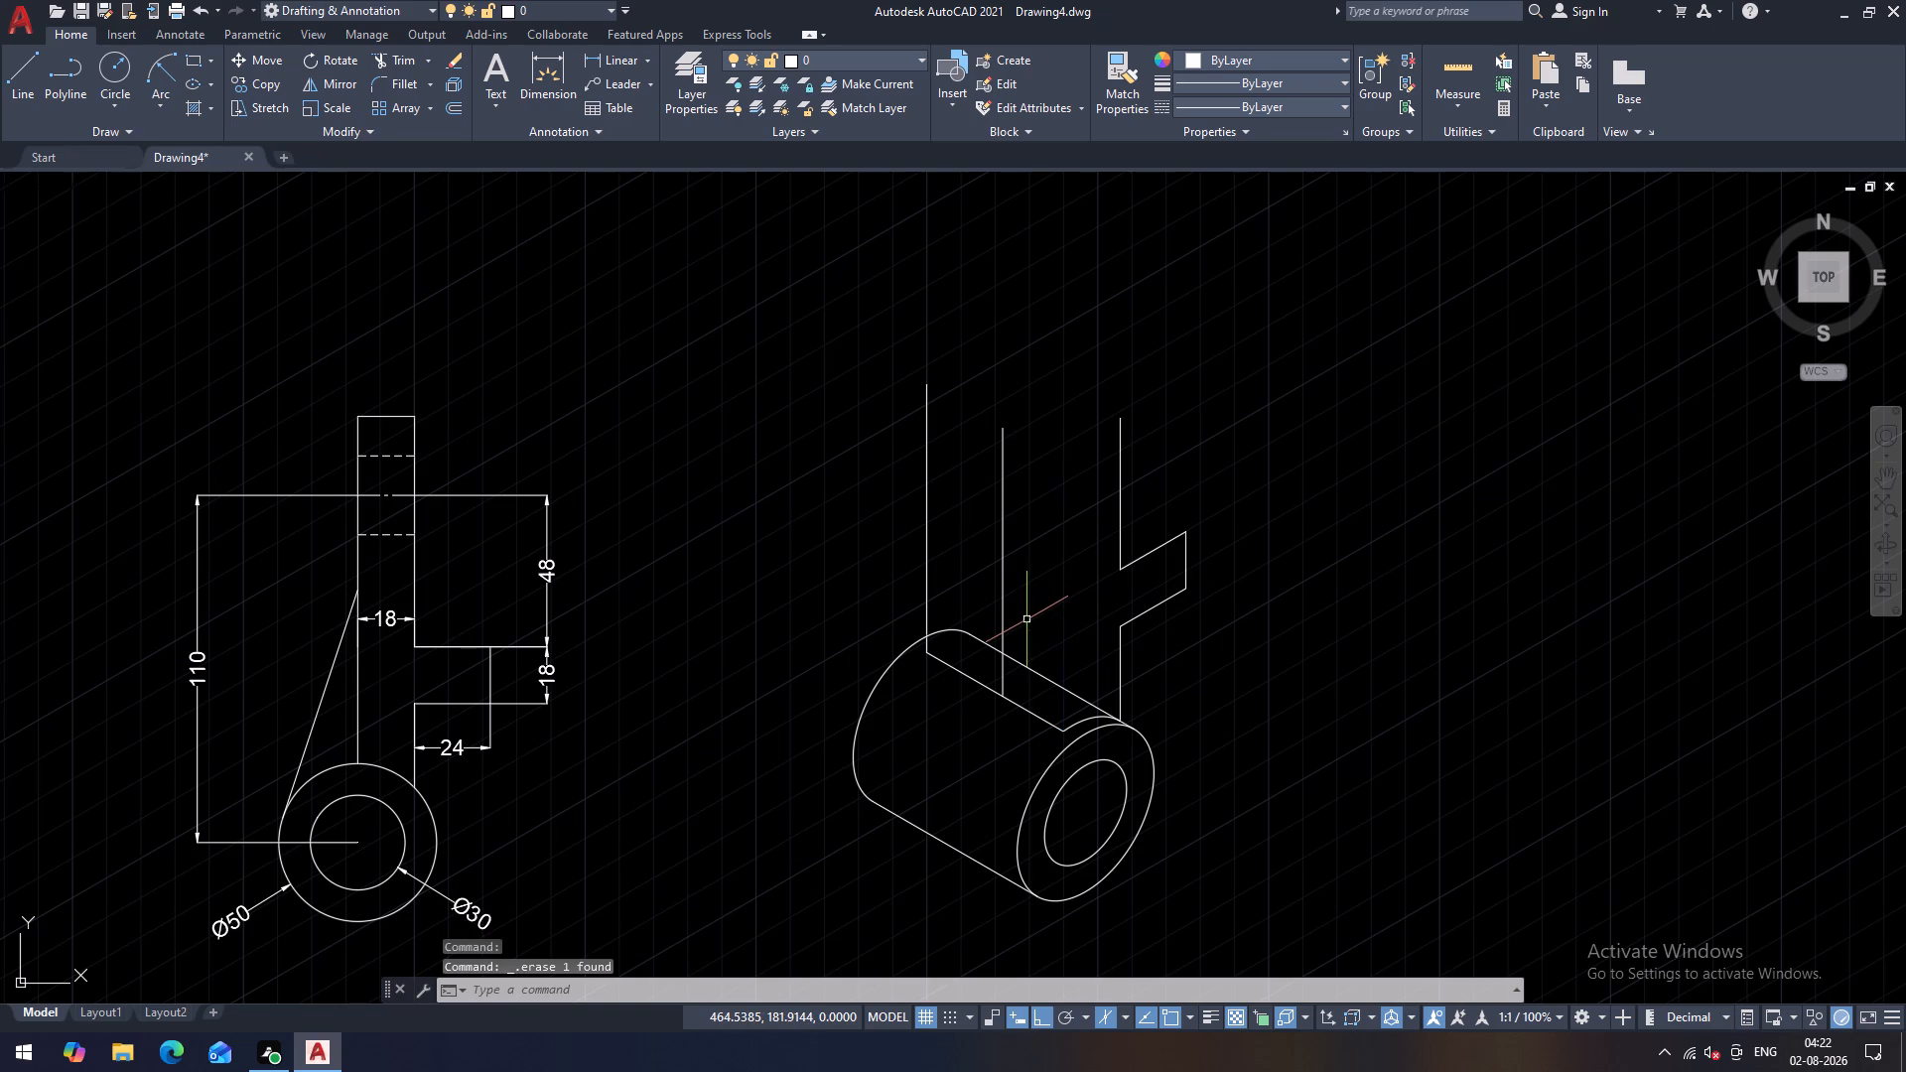
# Draw a vertical line about 99 long from the front end of the cylinder's top line, level with the top of the 48-long line.
pyautogui.press('l')
pyautogui.press('Return')
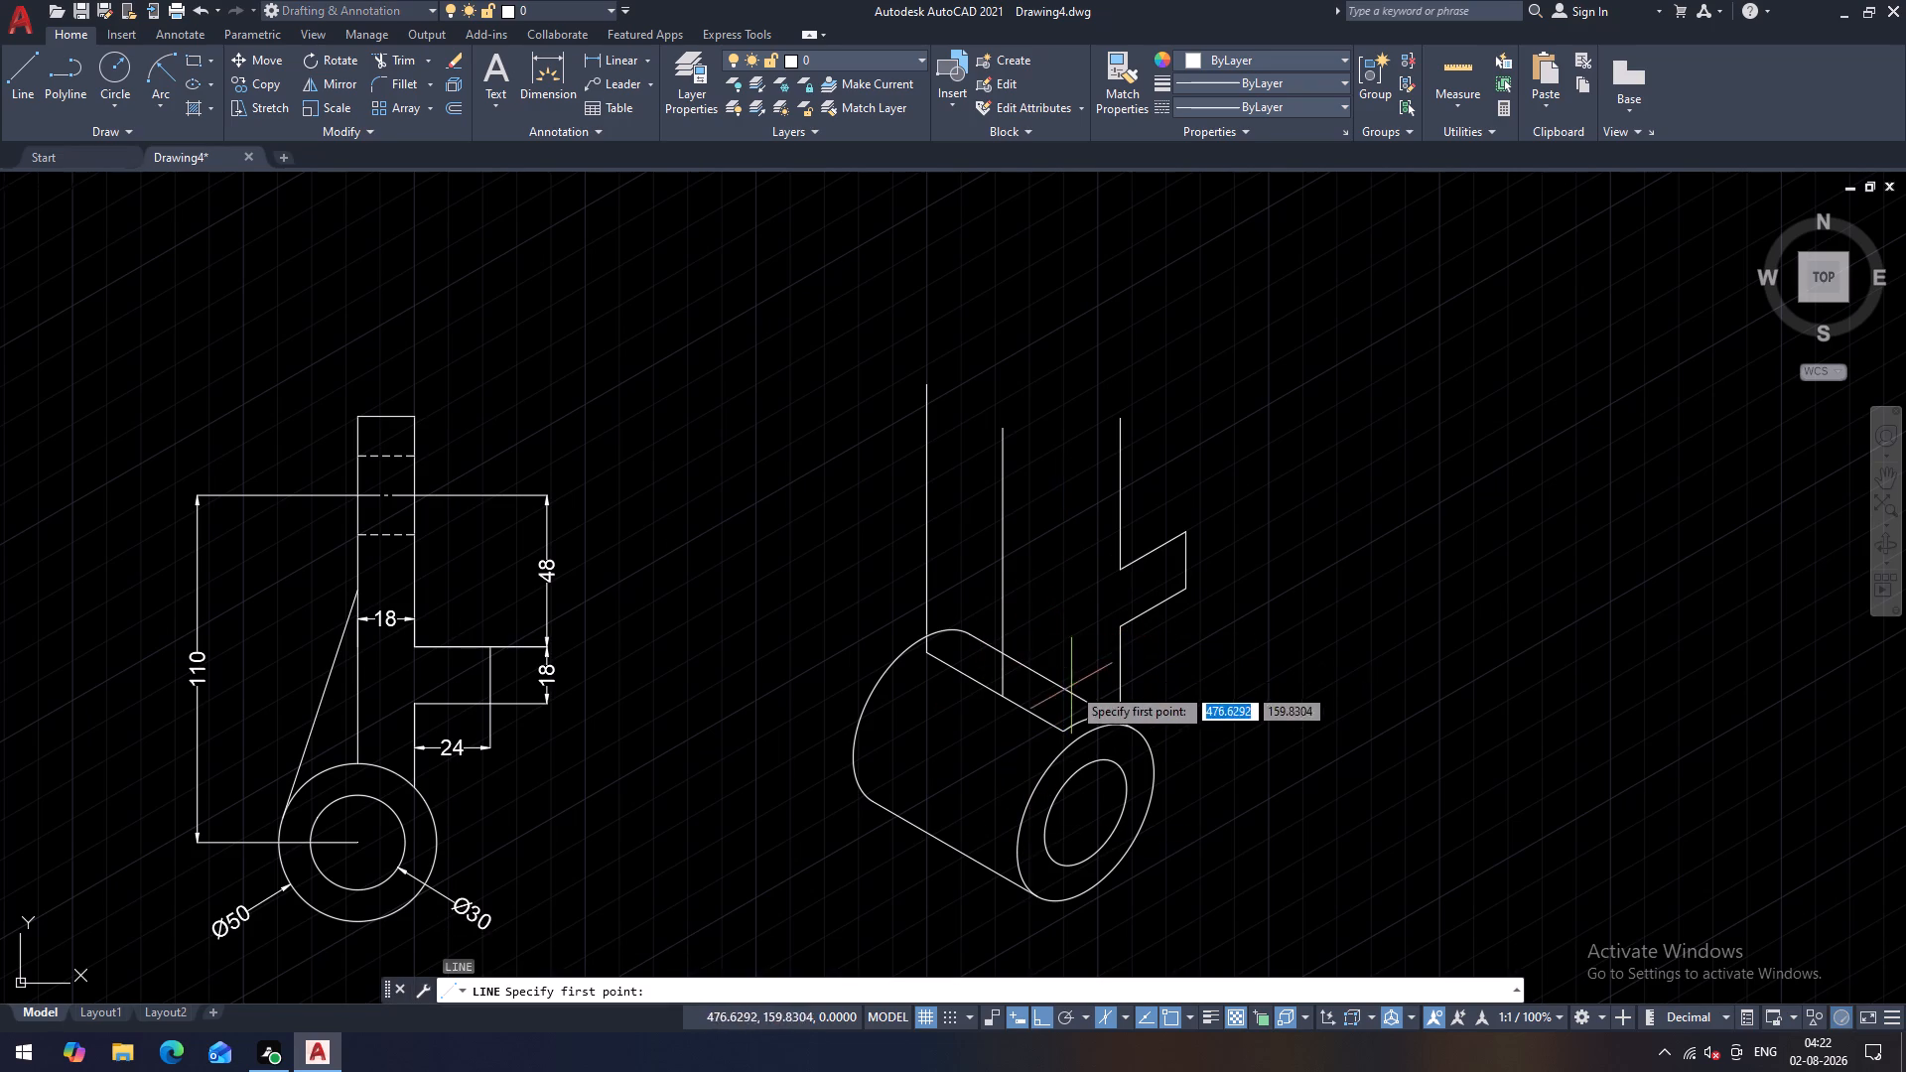
pyautogui.click(1059, 730)
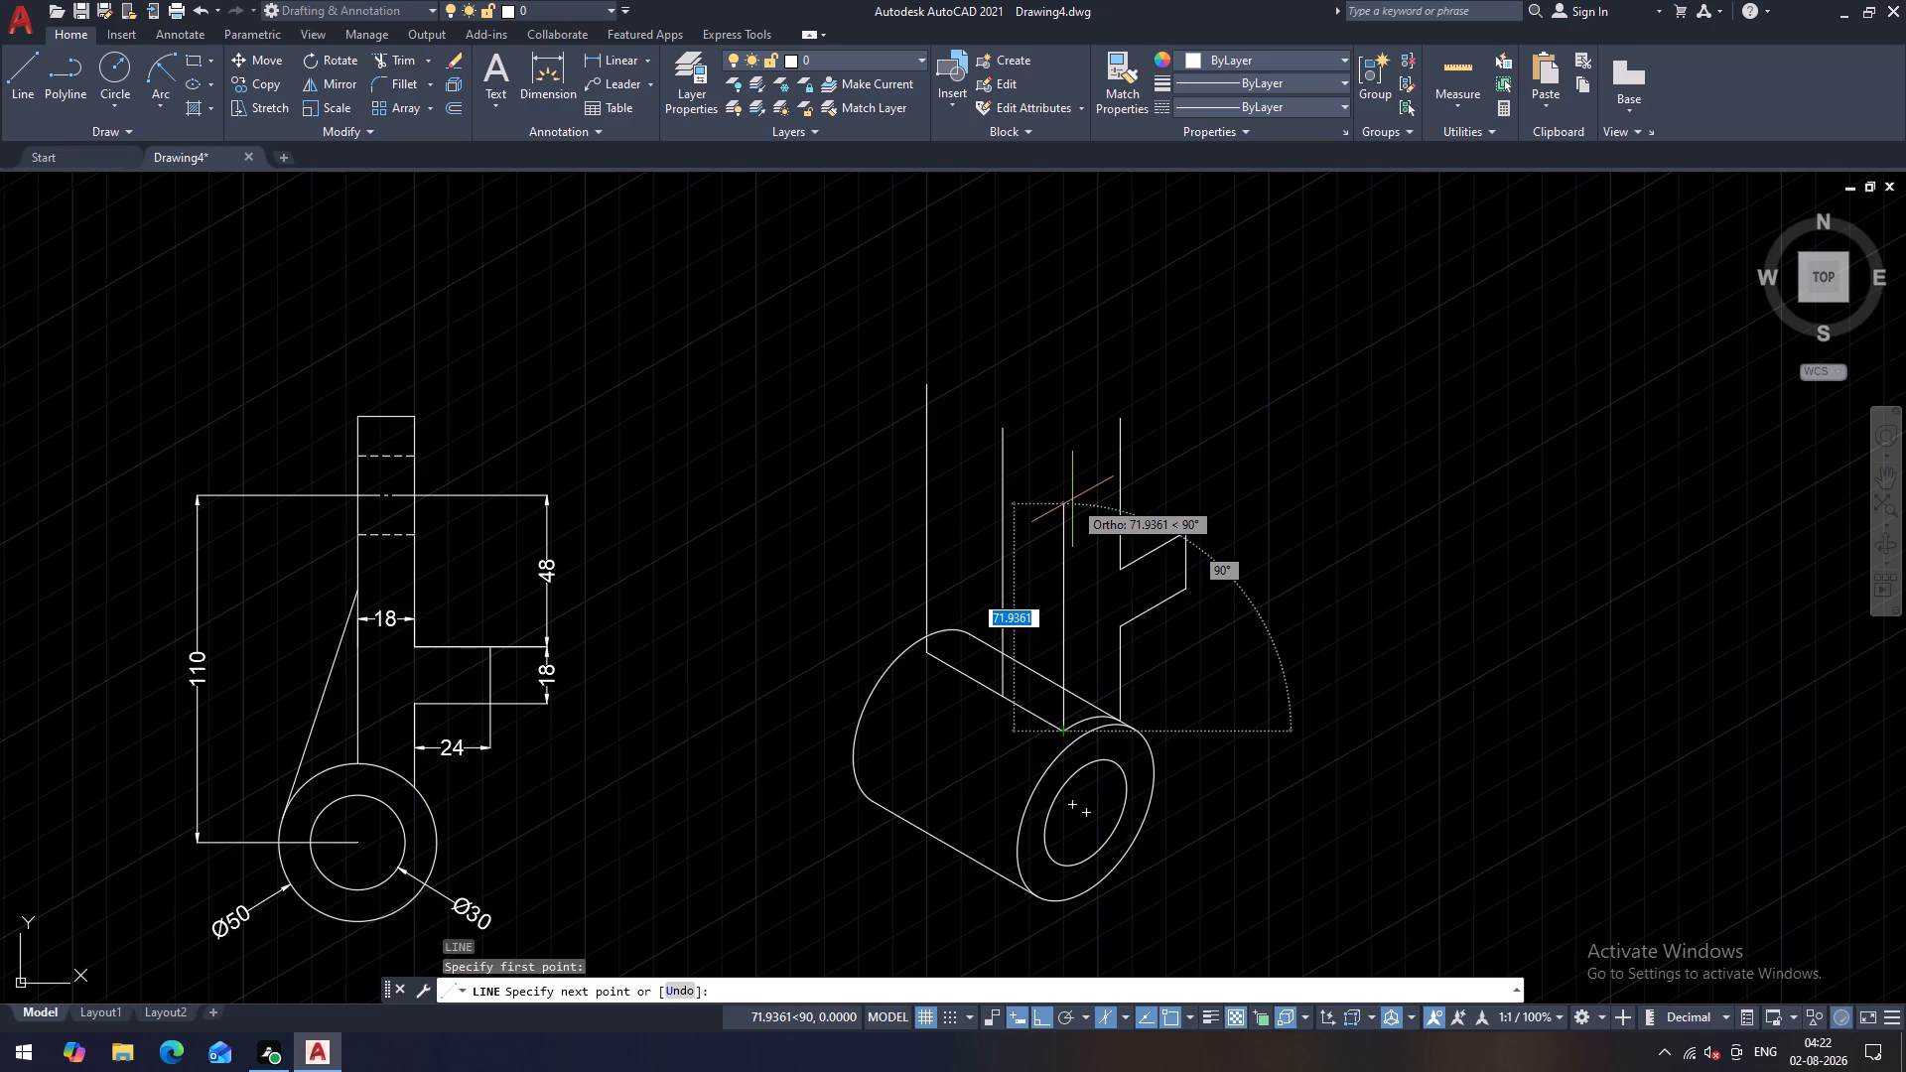
pyautogui.click(1062, 420)
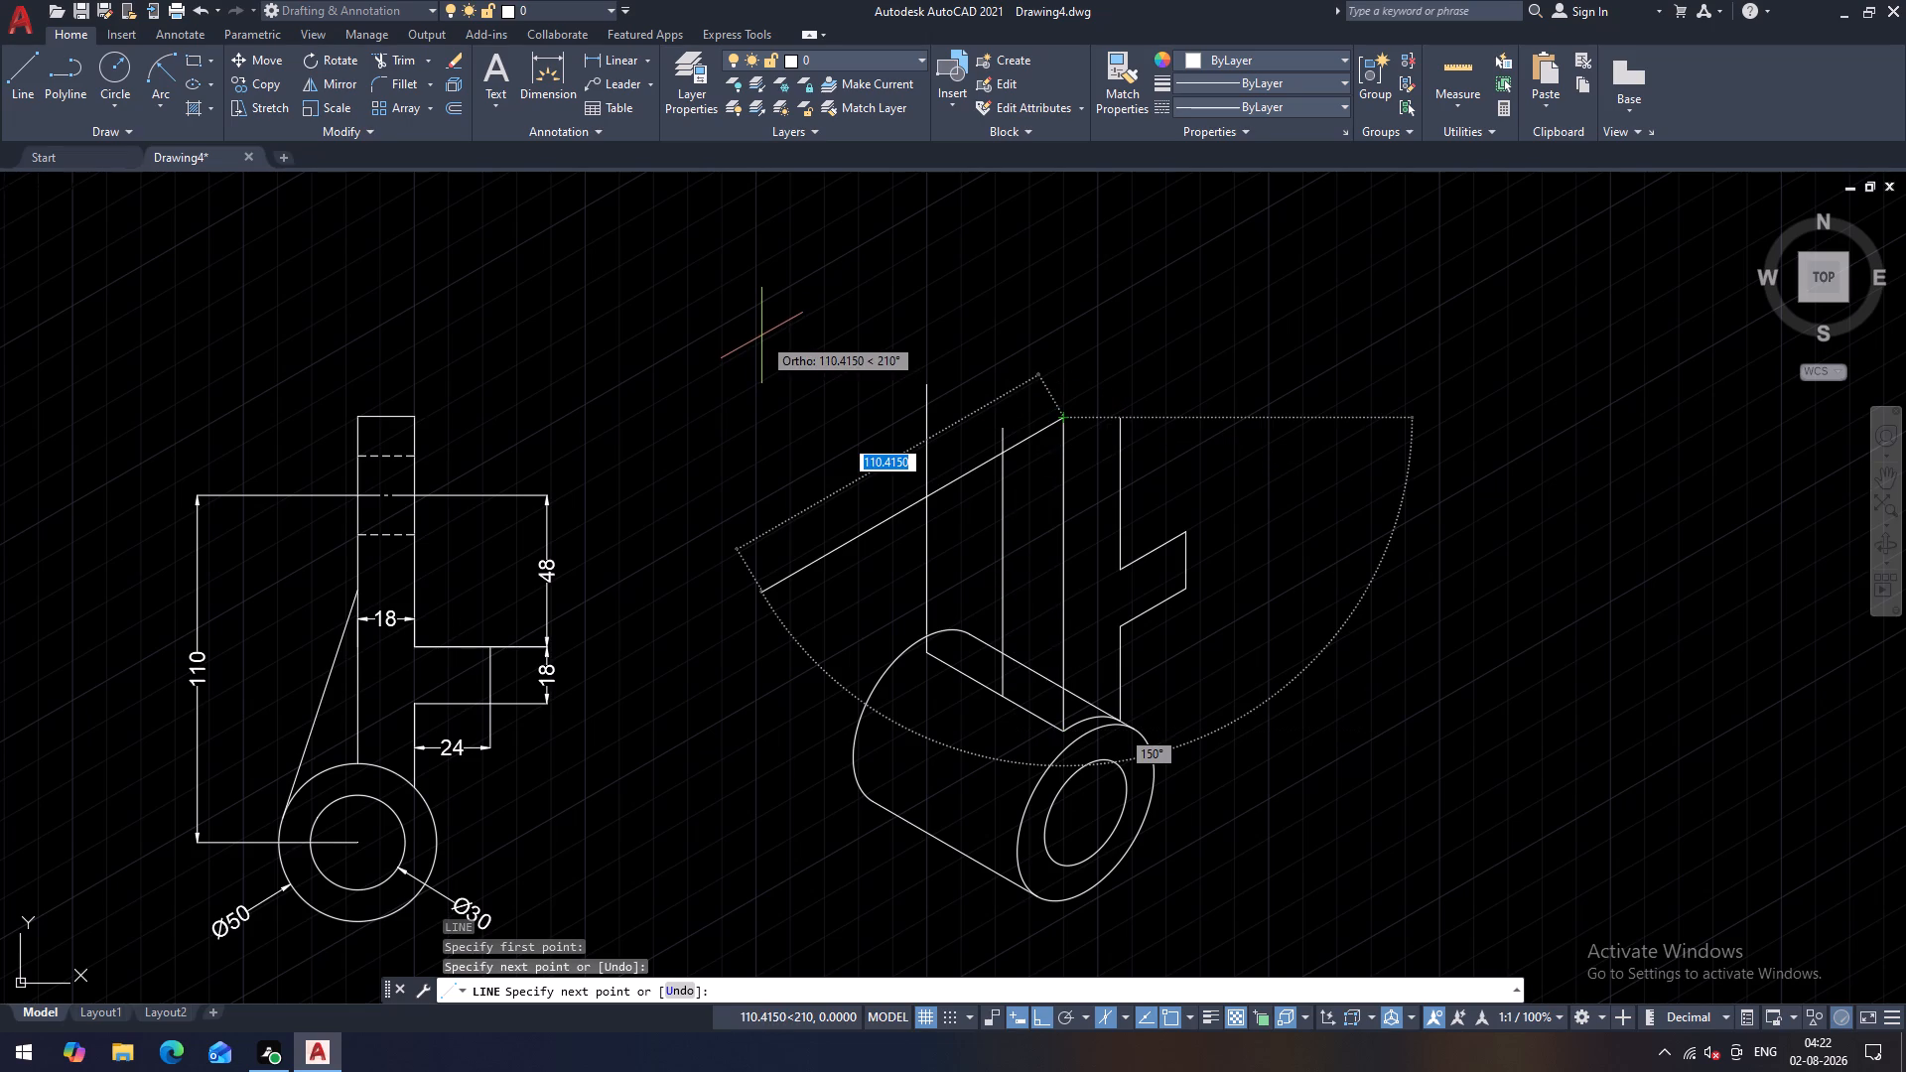
pyautogui.press('space')
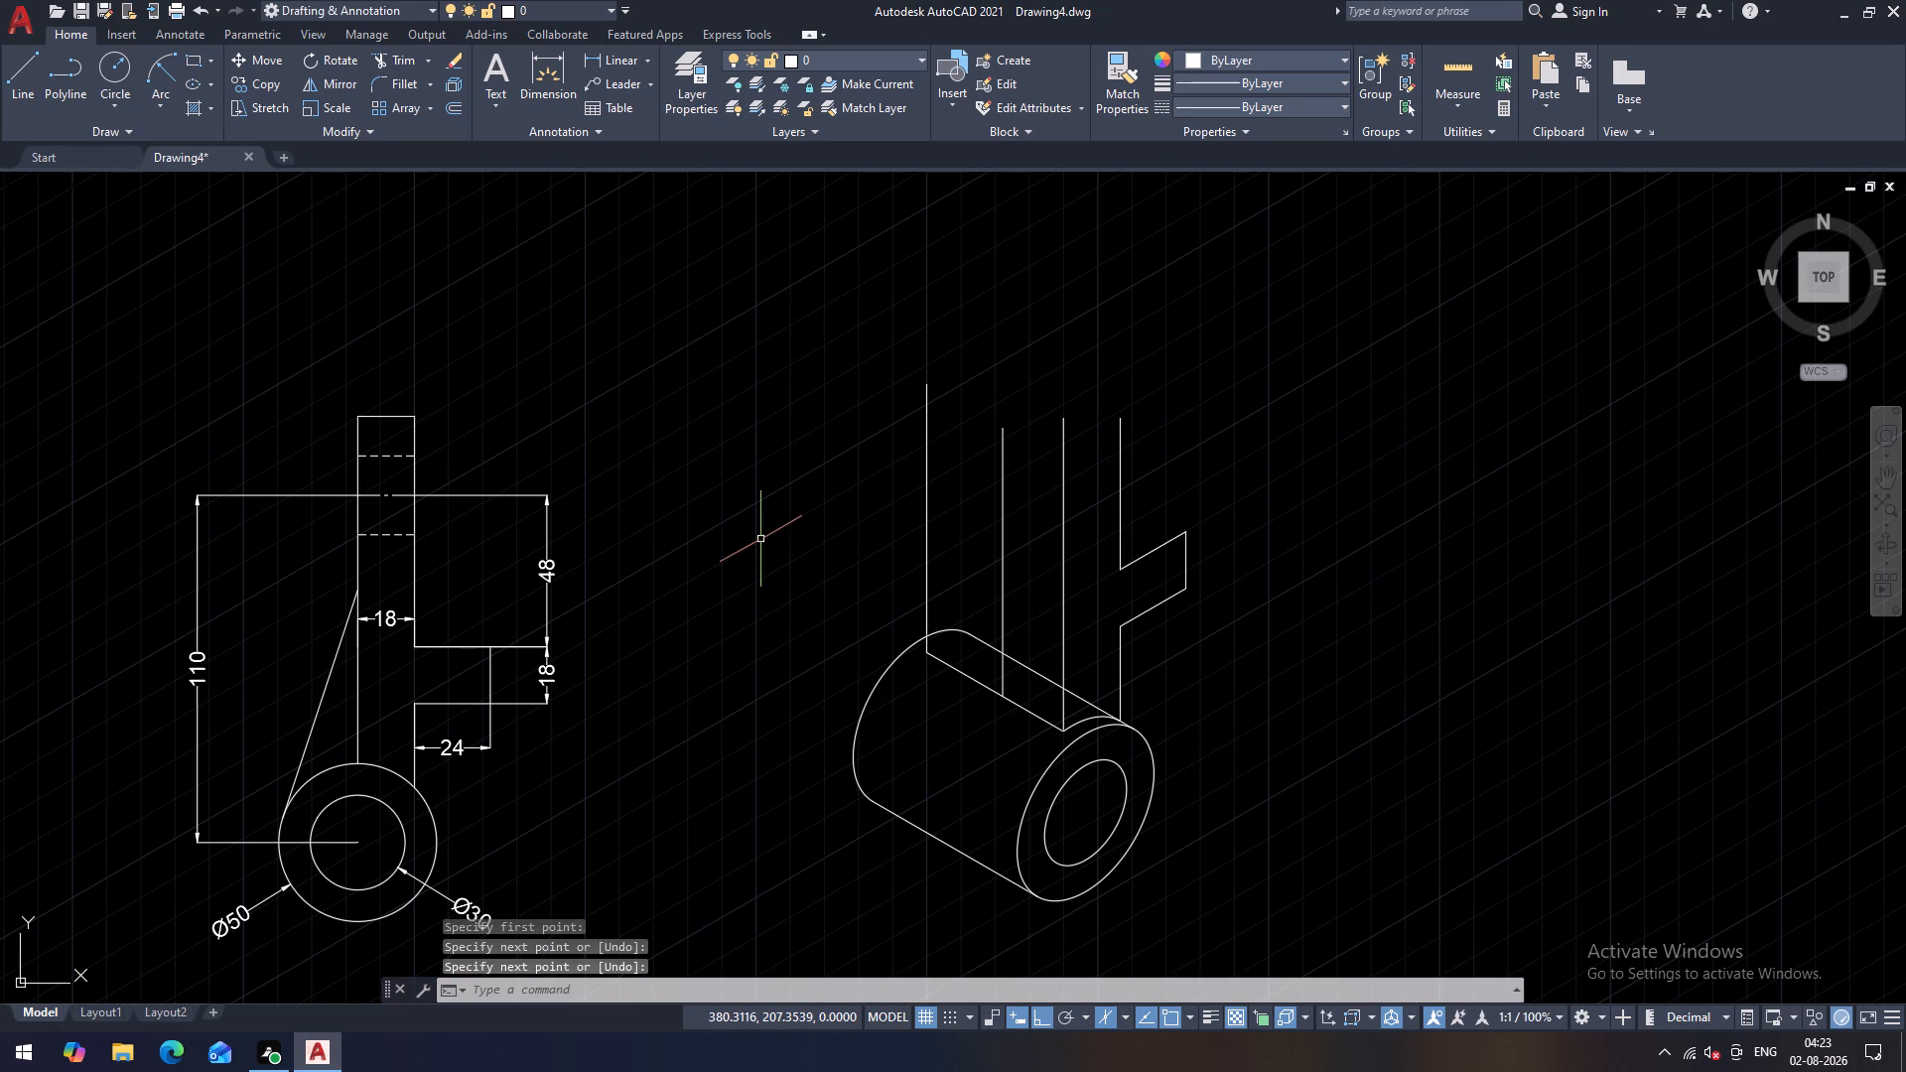
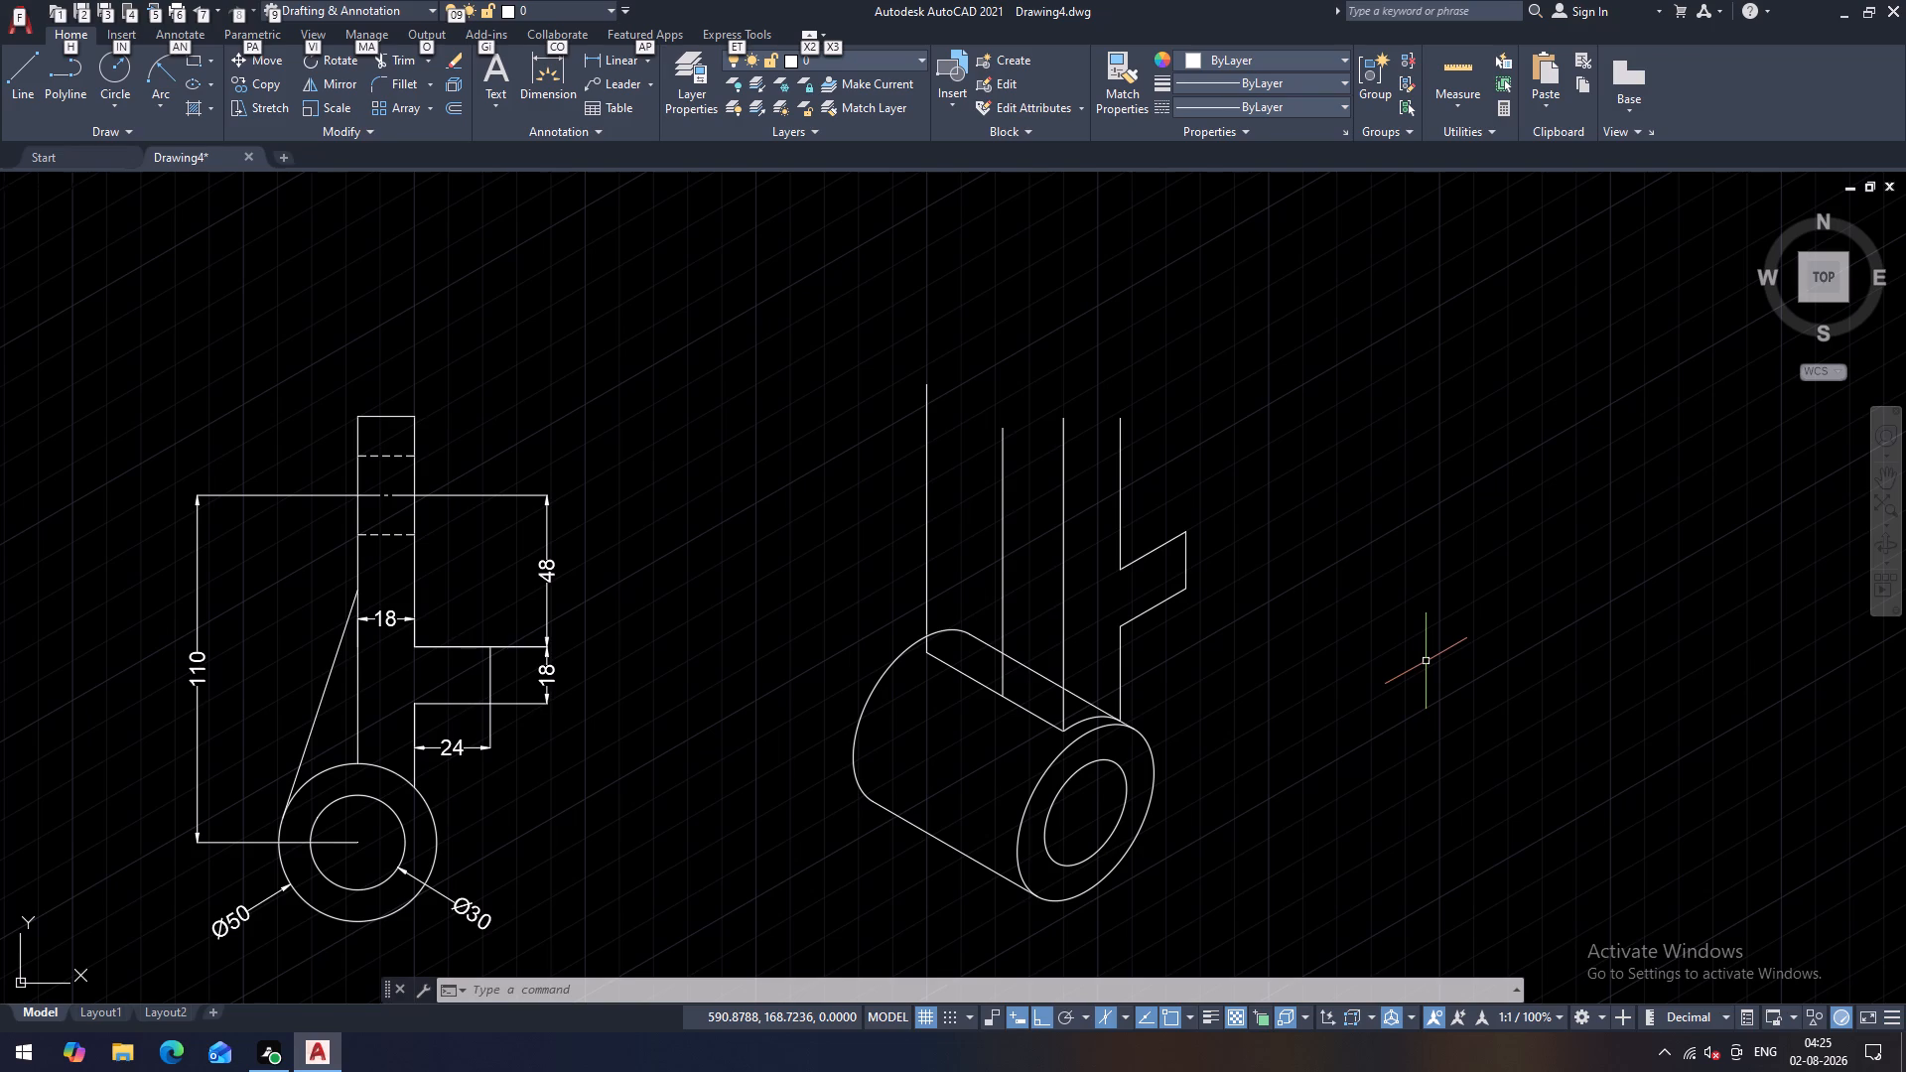
# Delete the three vertical lines standing on the cylinder's top line, plus the ledge outline and the 48-long line above it.
pyautogui.moveTo(1130, 614); pyautogui.dragTo(1108, 506, button='middle')
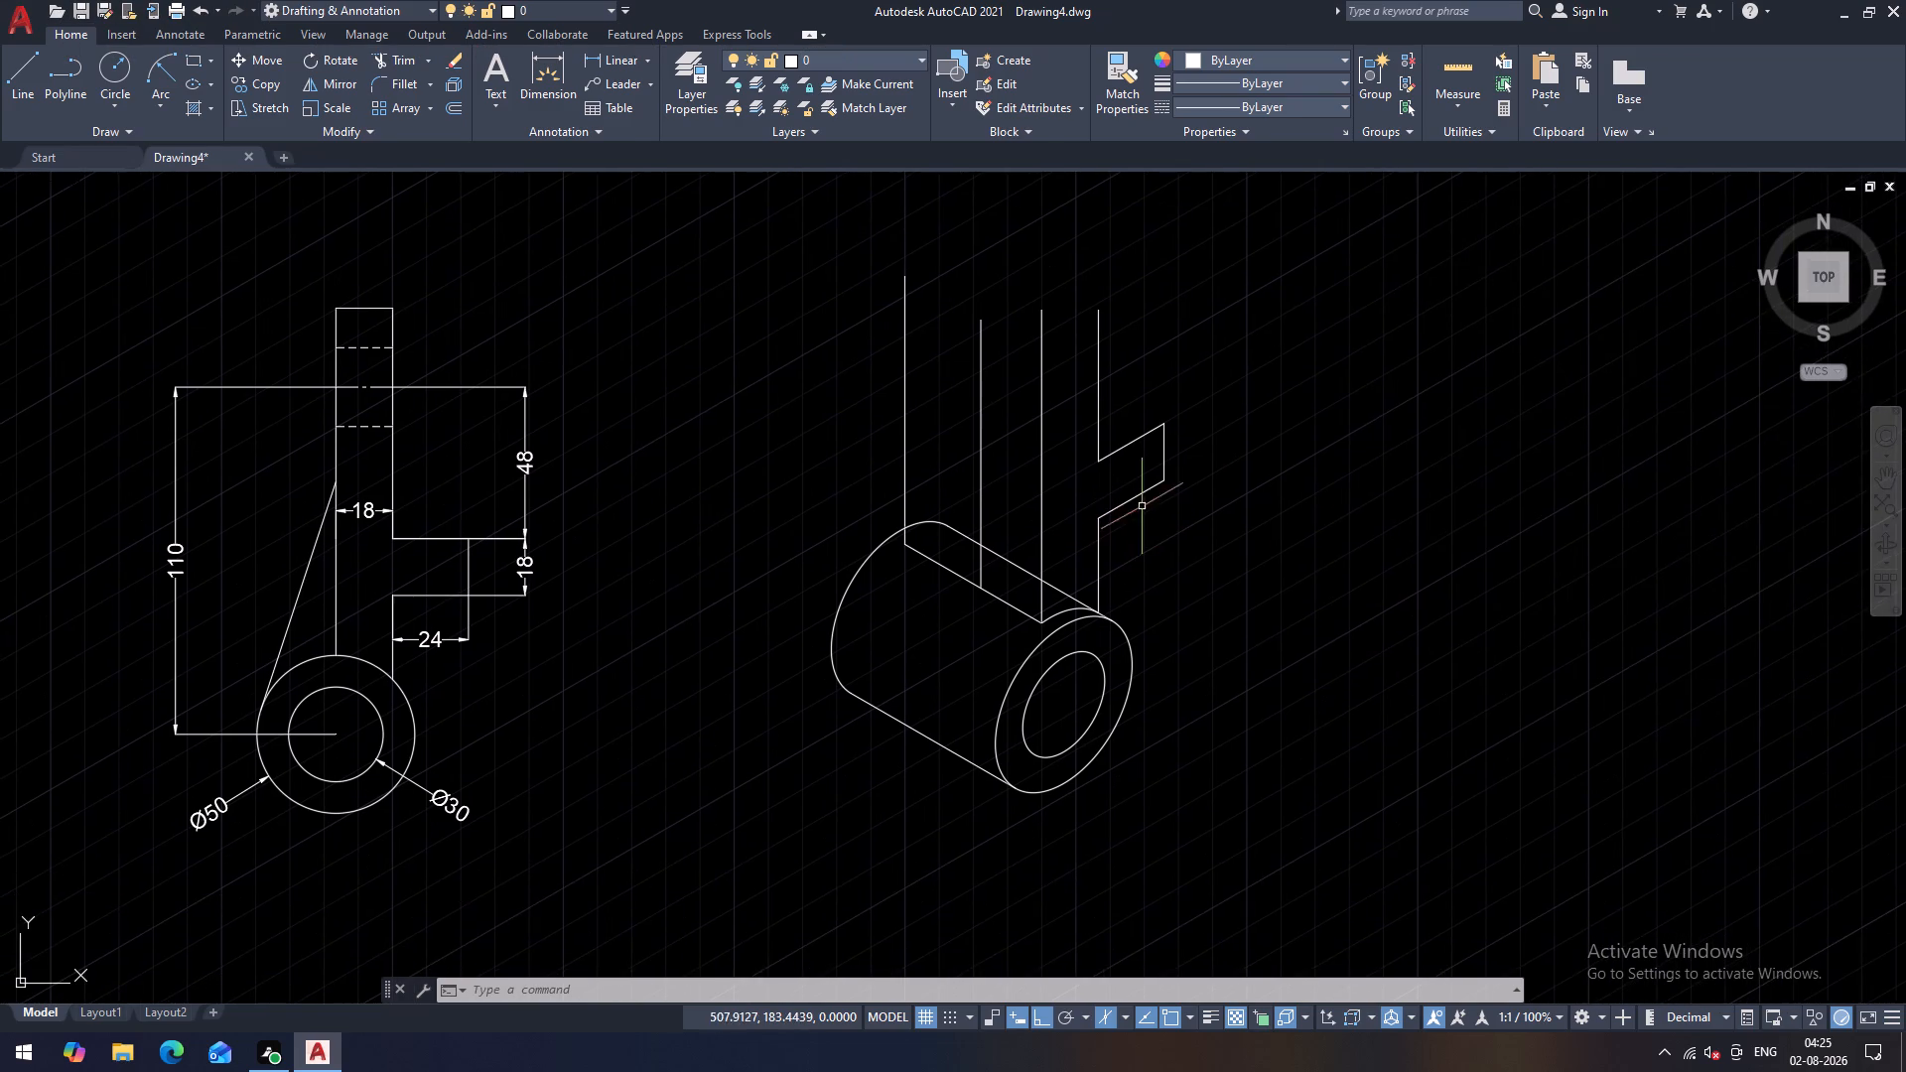
pyautogui.scroll(-2, 1364, 523)
pyautogui.scroll(1, 903, 553)
pyautogui.scroll(1, 1024, 541)
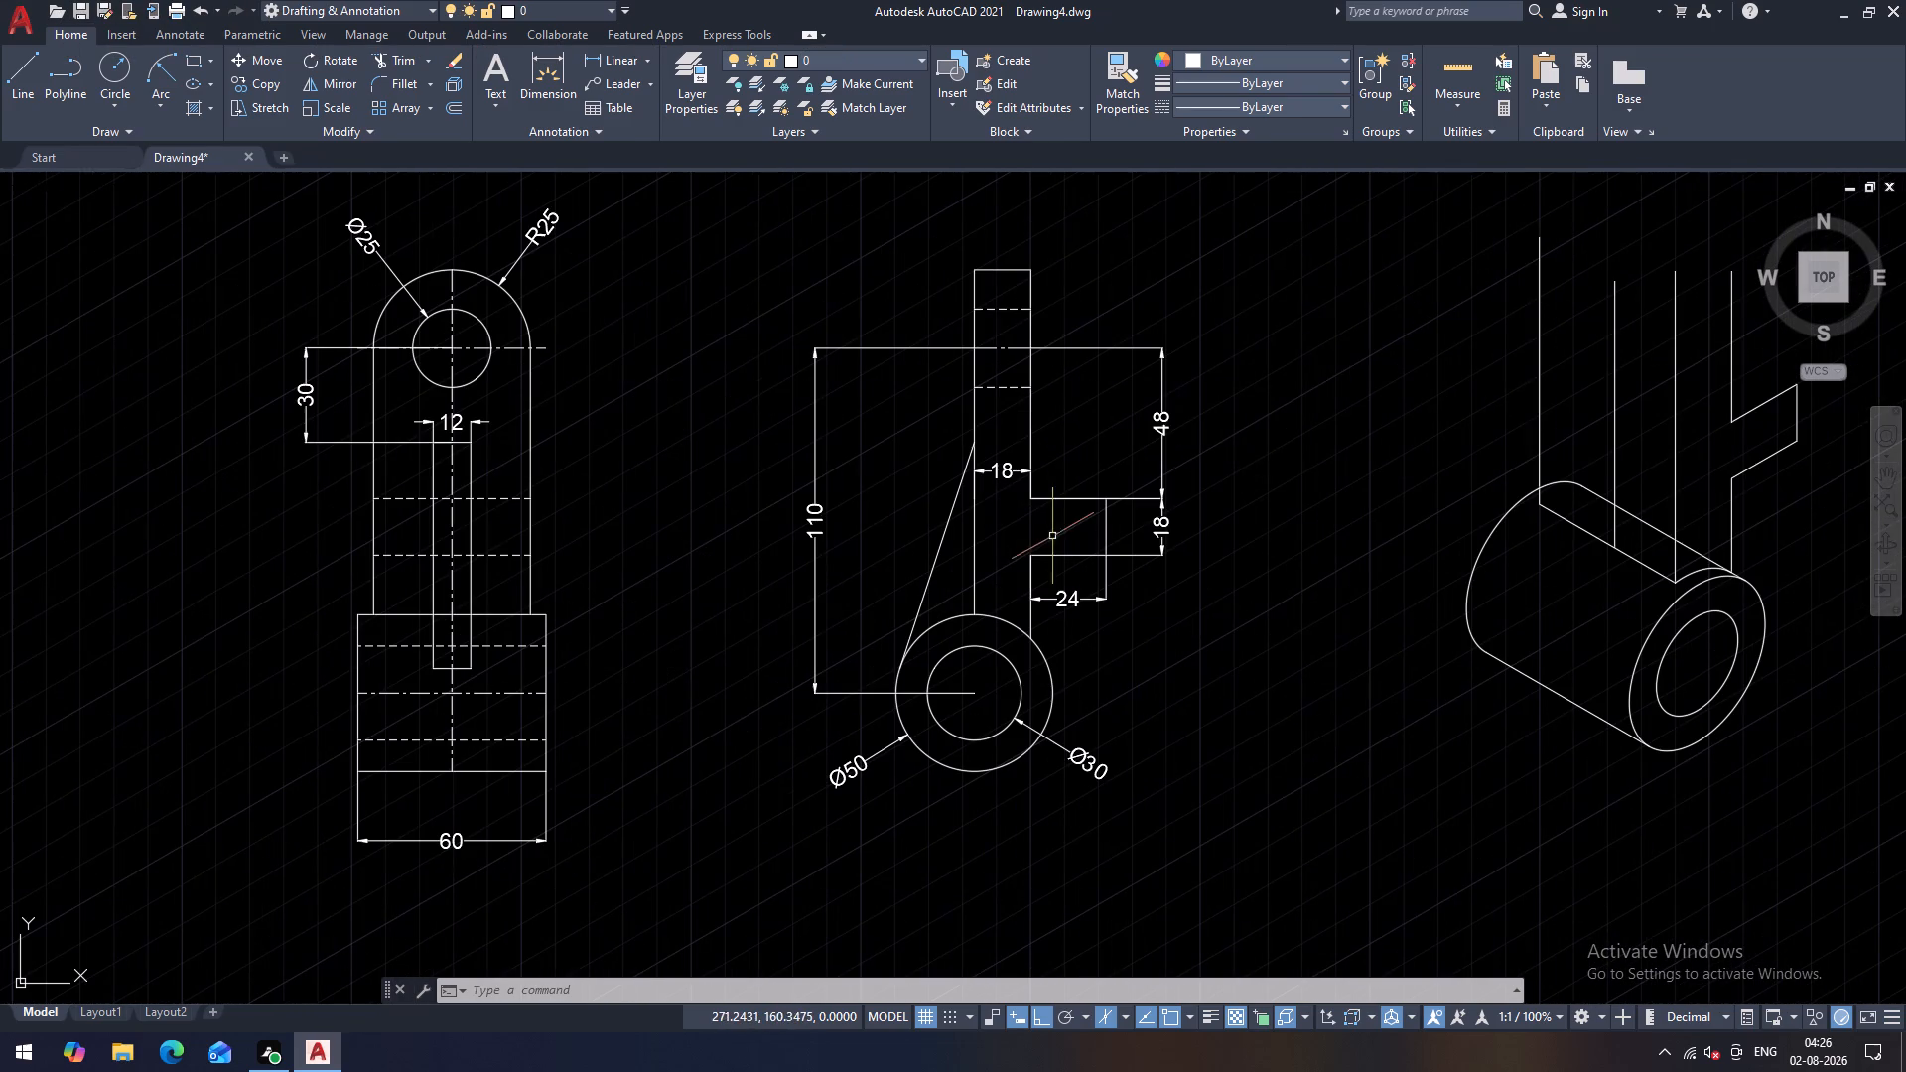
pyautogui.moveTo(1285, 530); pyautogui.dragTo(1219, 533, button='middle')
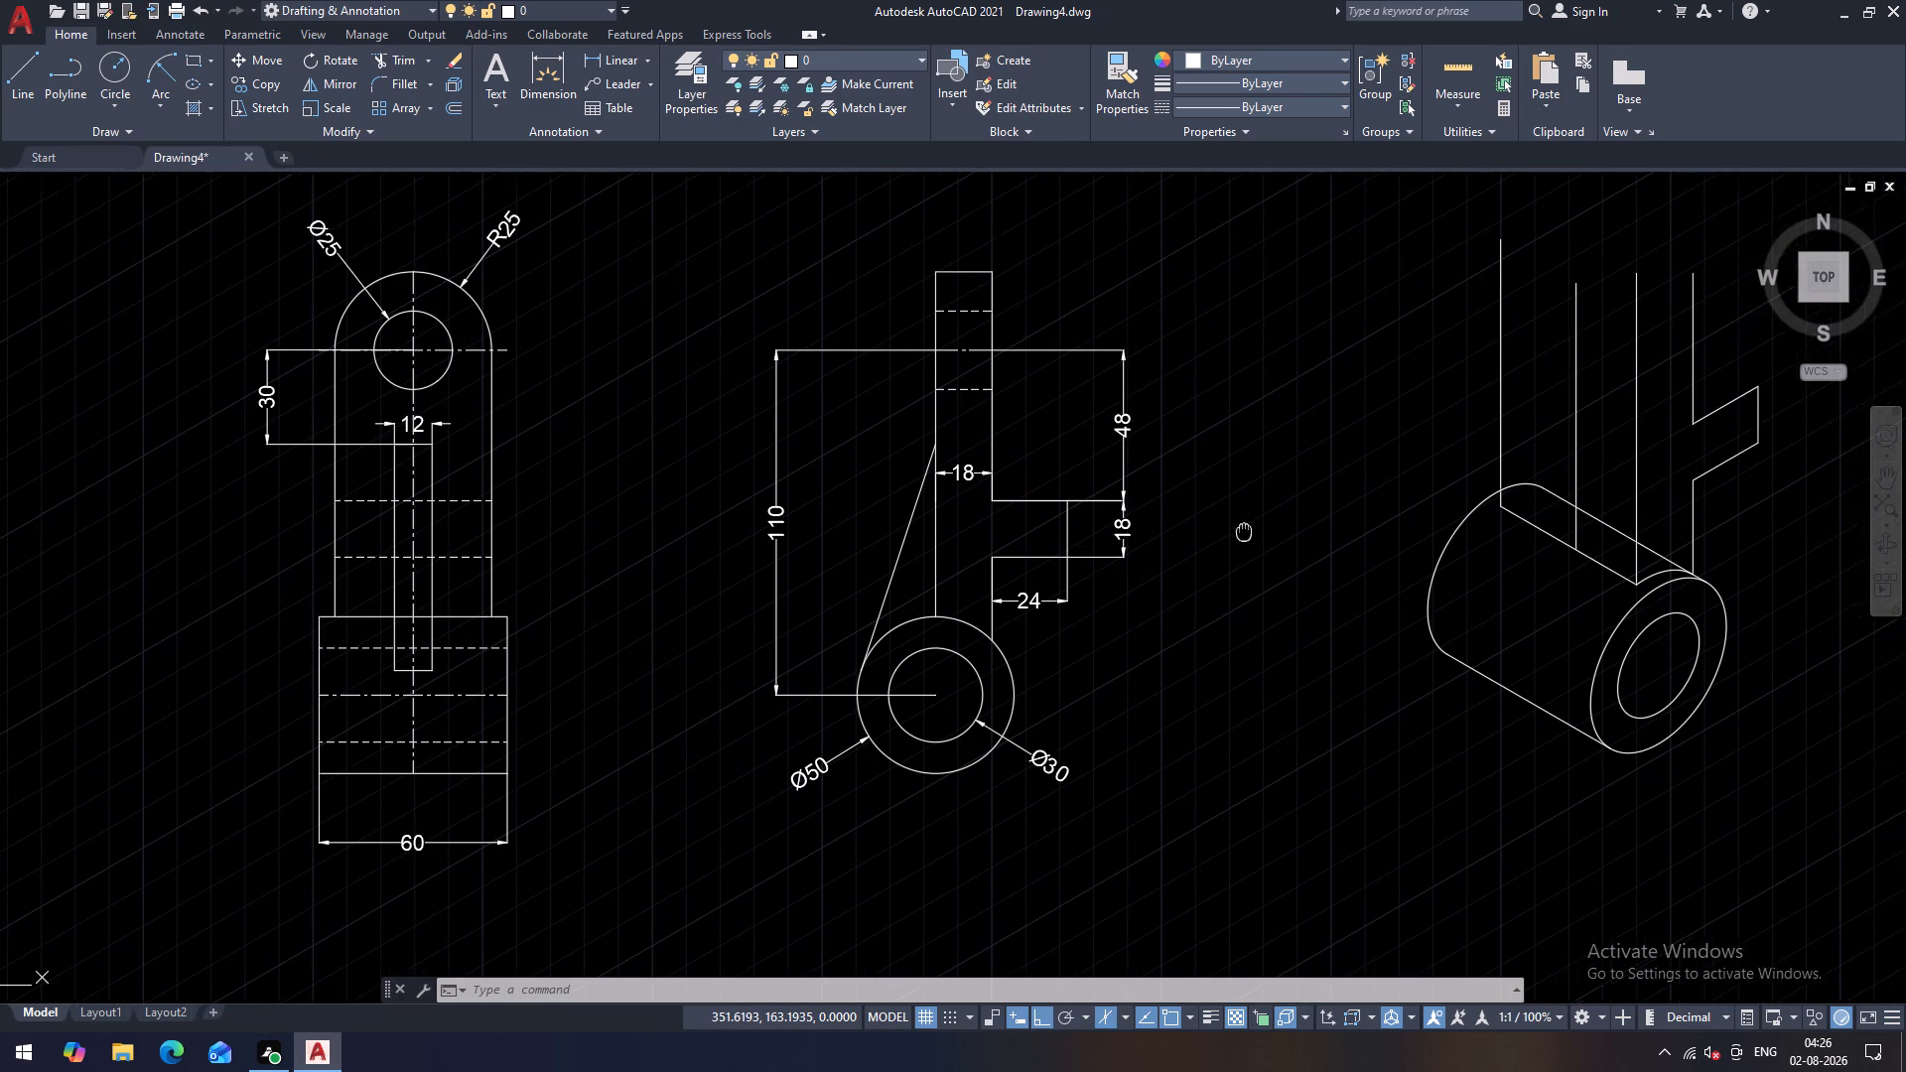
pyautogui.moveTo(1219, 533); pyautogui.dragTo(1085, 543, button='middle')
pyautogui.moveTo(1362, 527); pyautogui.dragTo(1126, 583, button='middle')
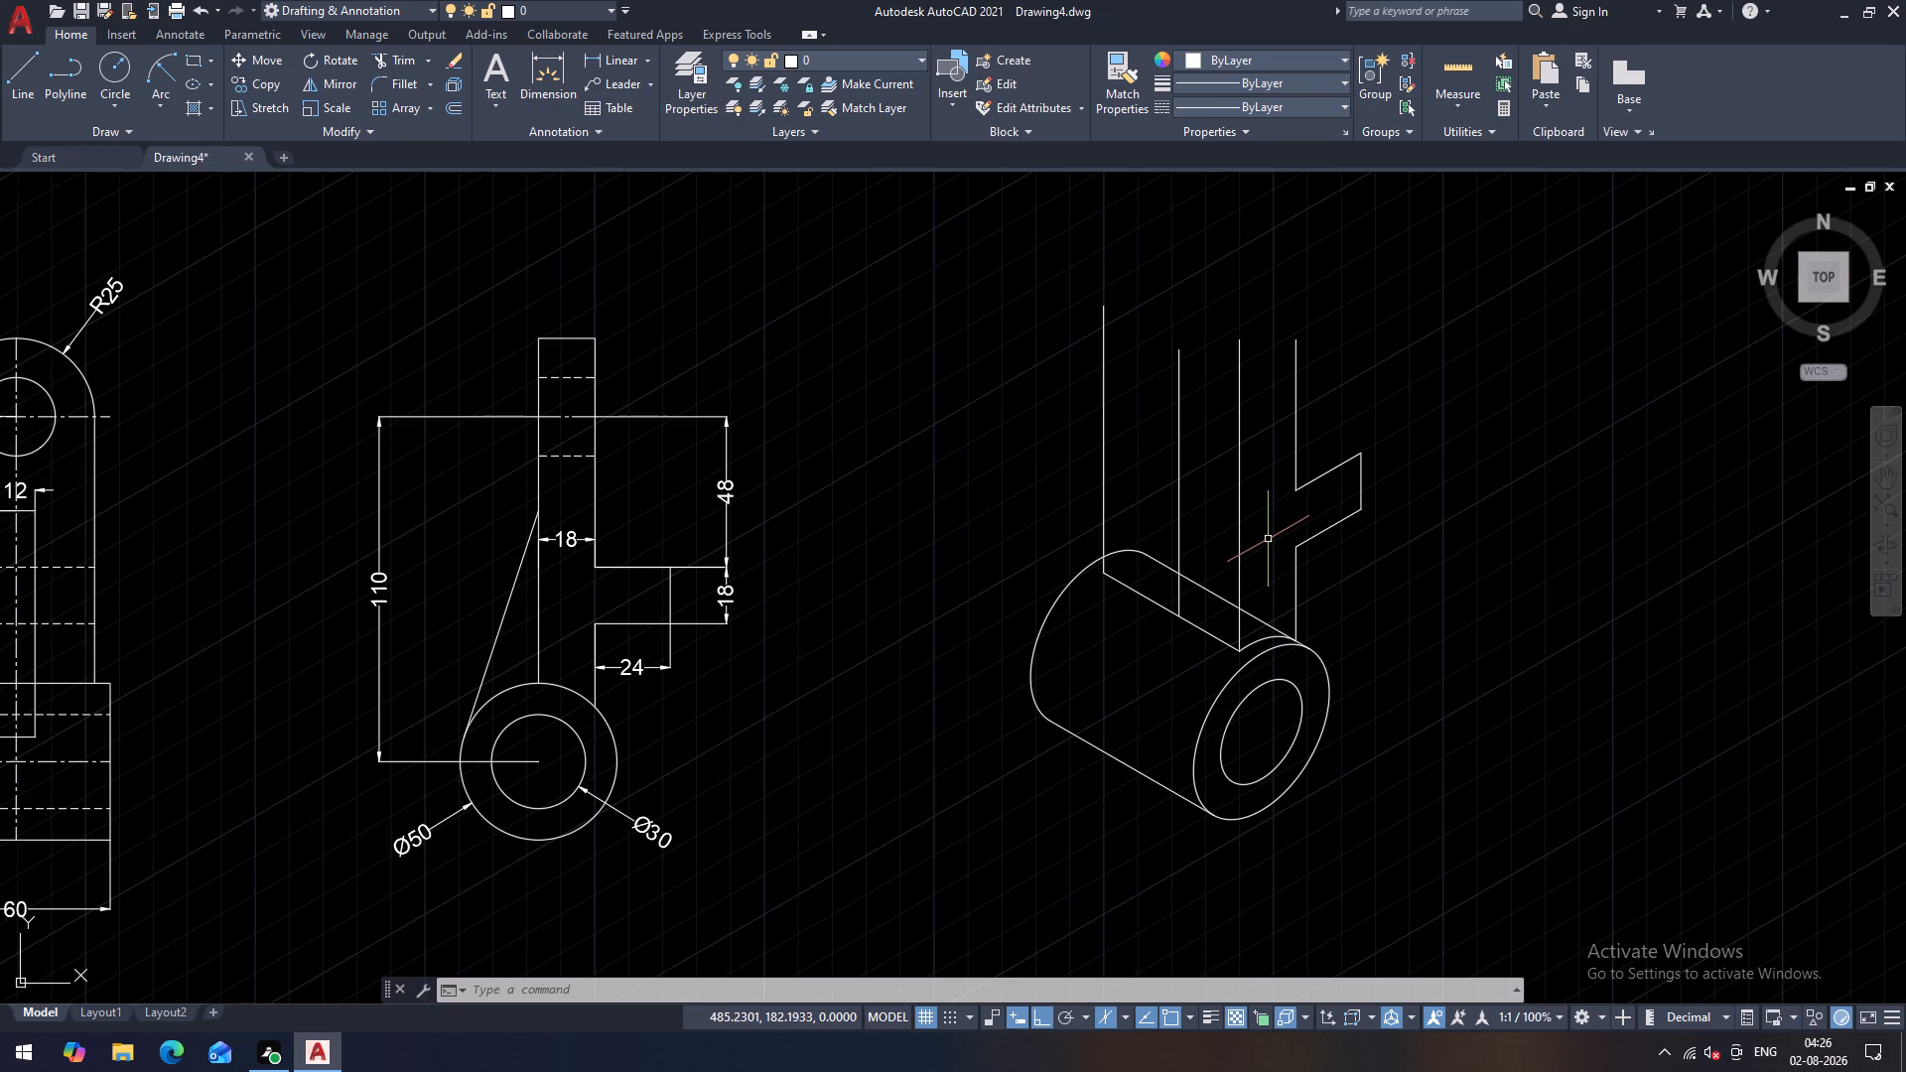
pyautogui.moveTo(1253, 524); pyautogui.dragTo(1045, 442)
pyautogui.press('Delete')
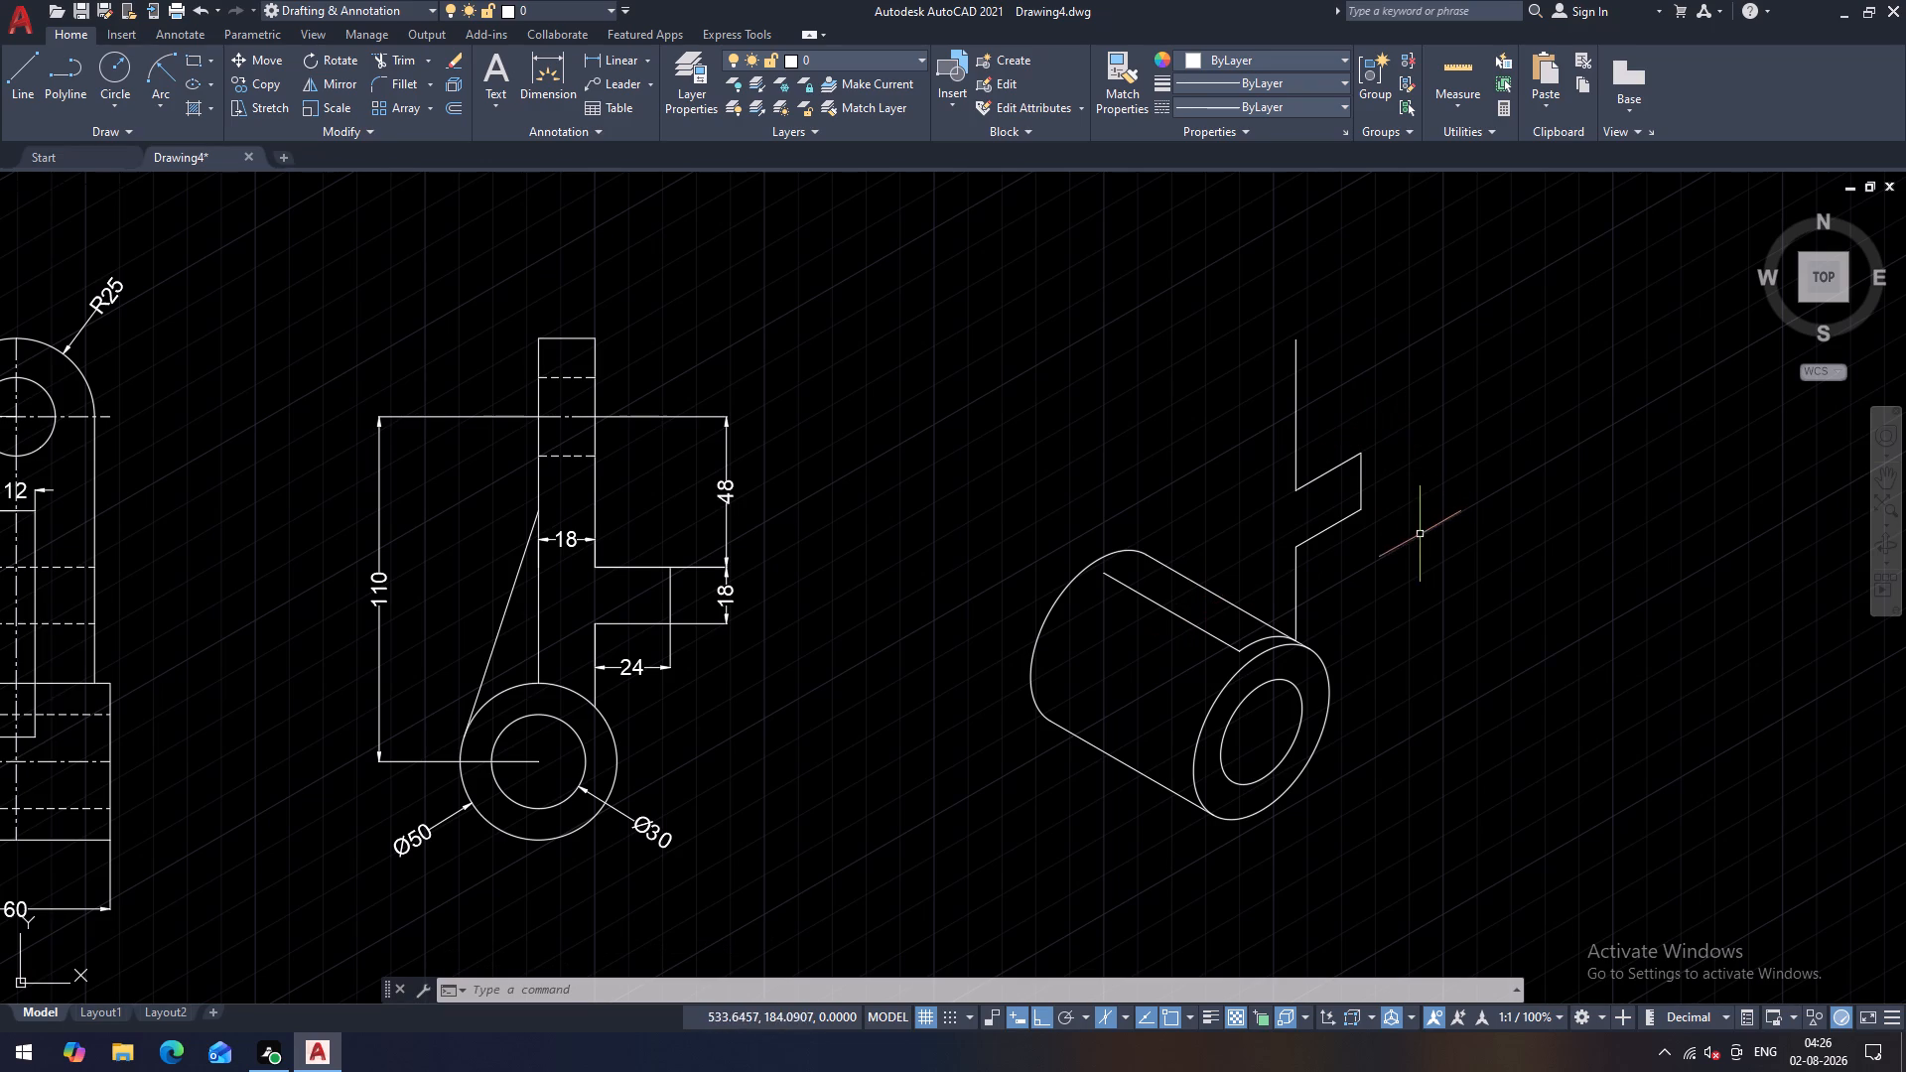
pyautogui.moveTo(1415, 538); pyautogui.dragTo(1199, 382)
pyautogui.press('Delete')
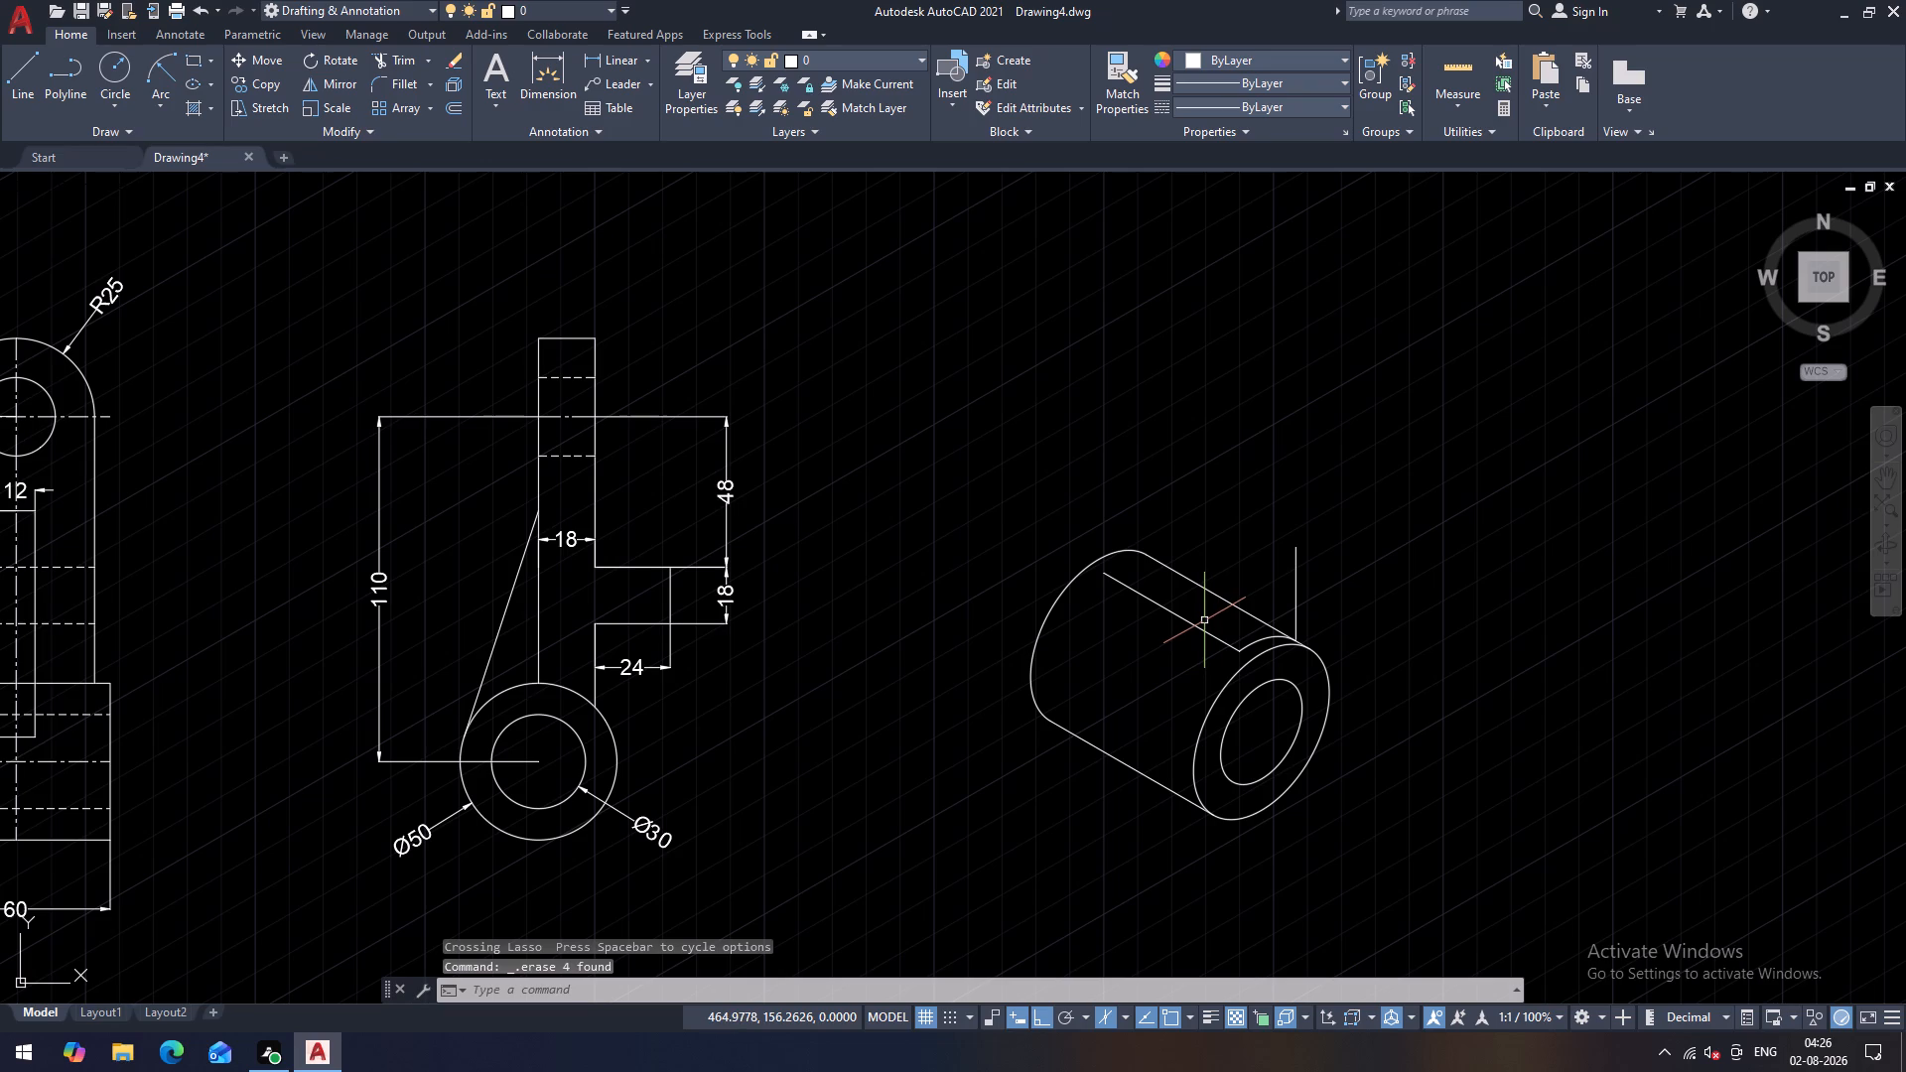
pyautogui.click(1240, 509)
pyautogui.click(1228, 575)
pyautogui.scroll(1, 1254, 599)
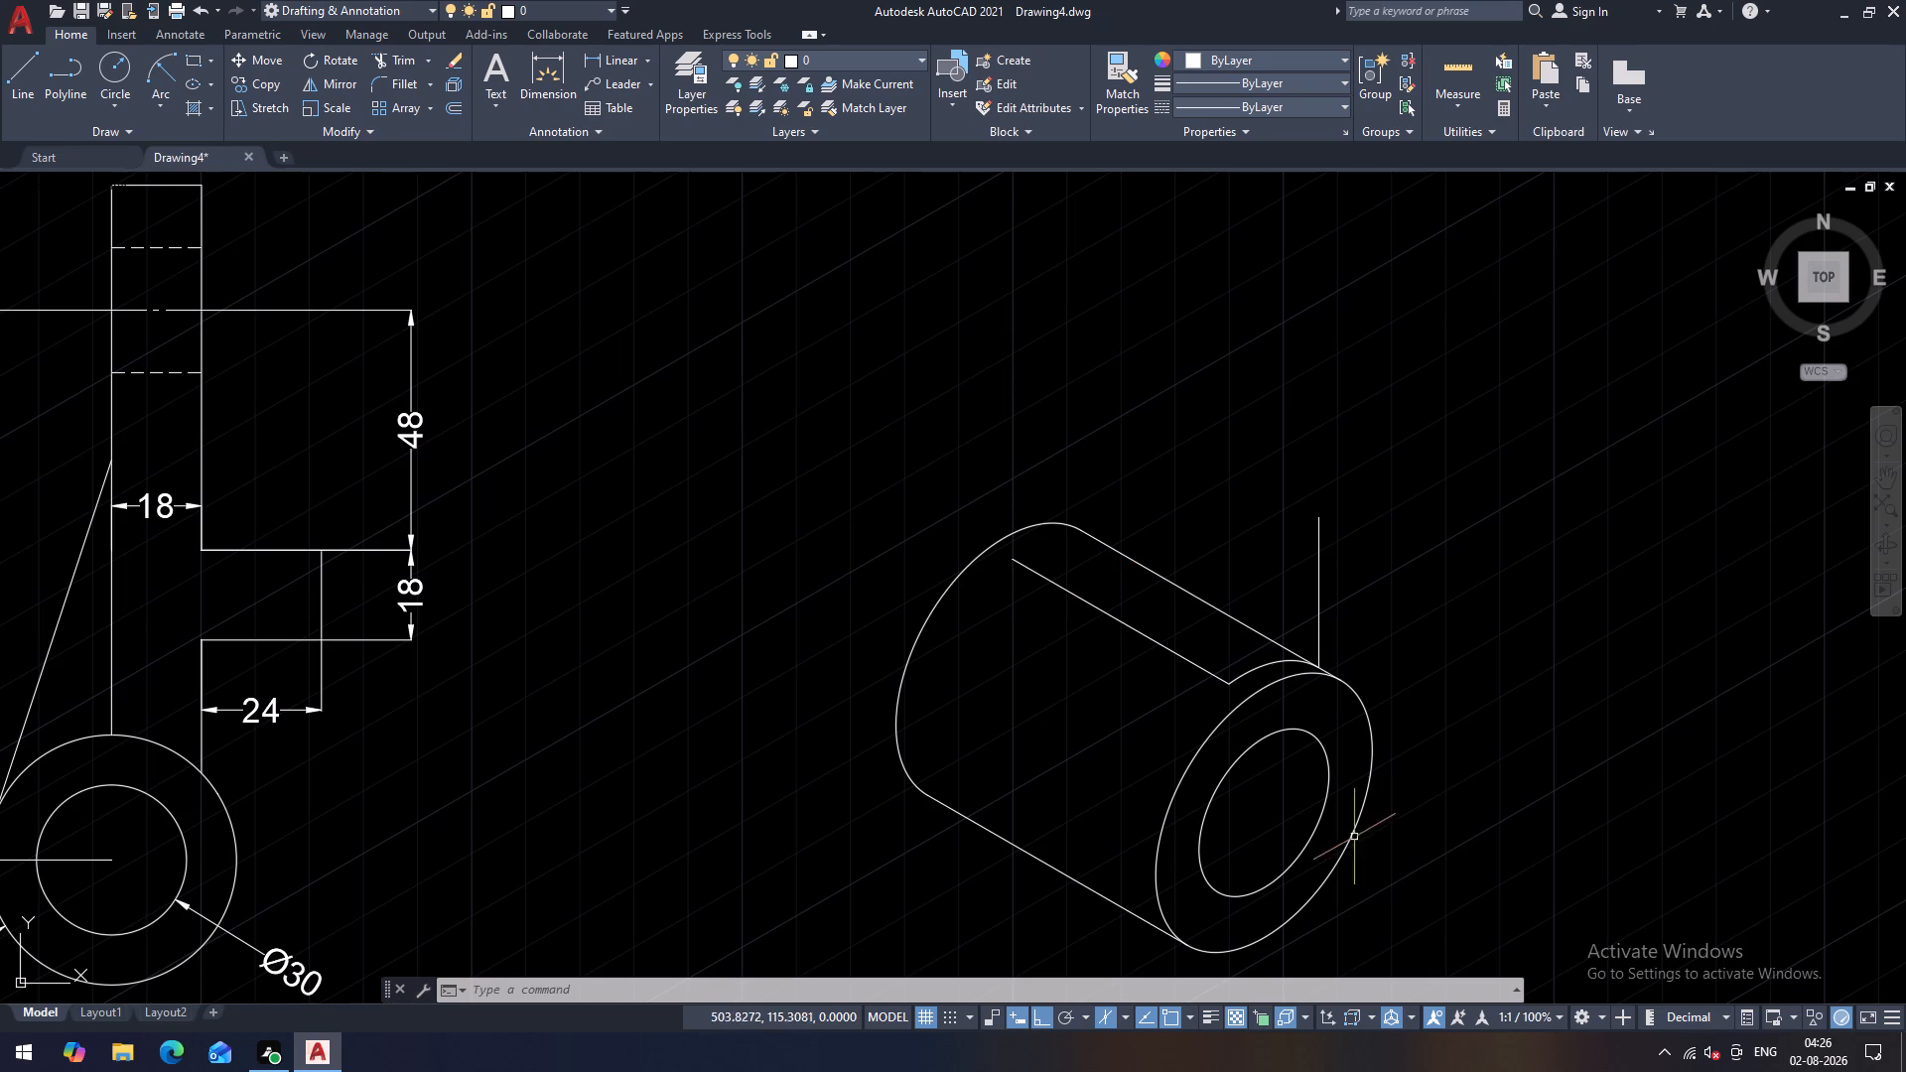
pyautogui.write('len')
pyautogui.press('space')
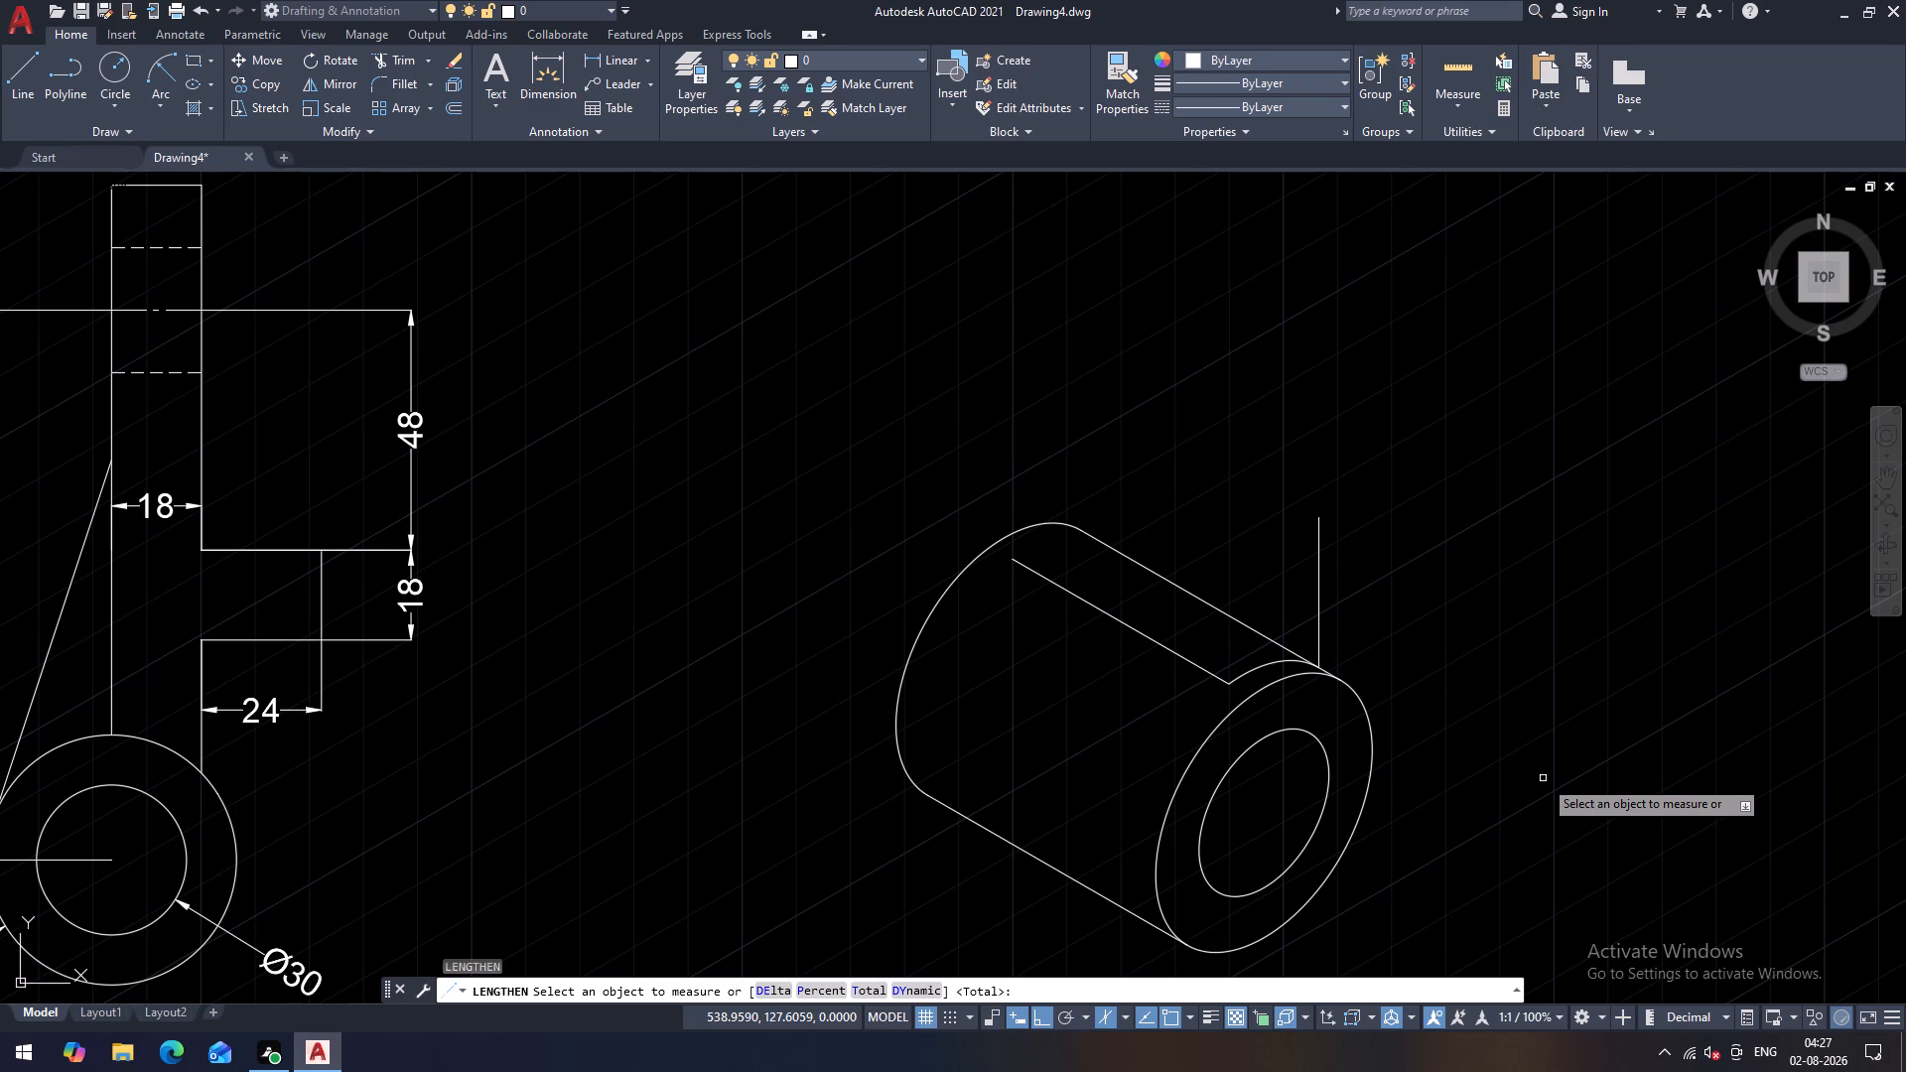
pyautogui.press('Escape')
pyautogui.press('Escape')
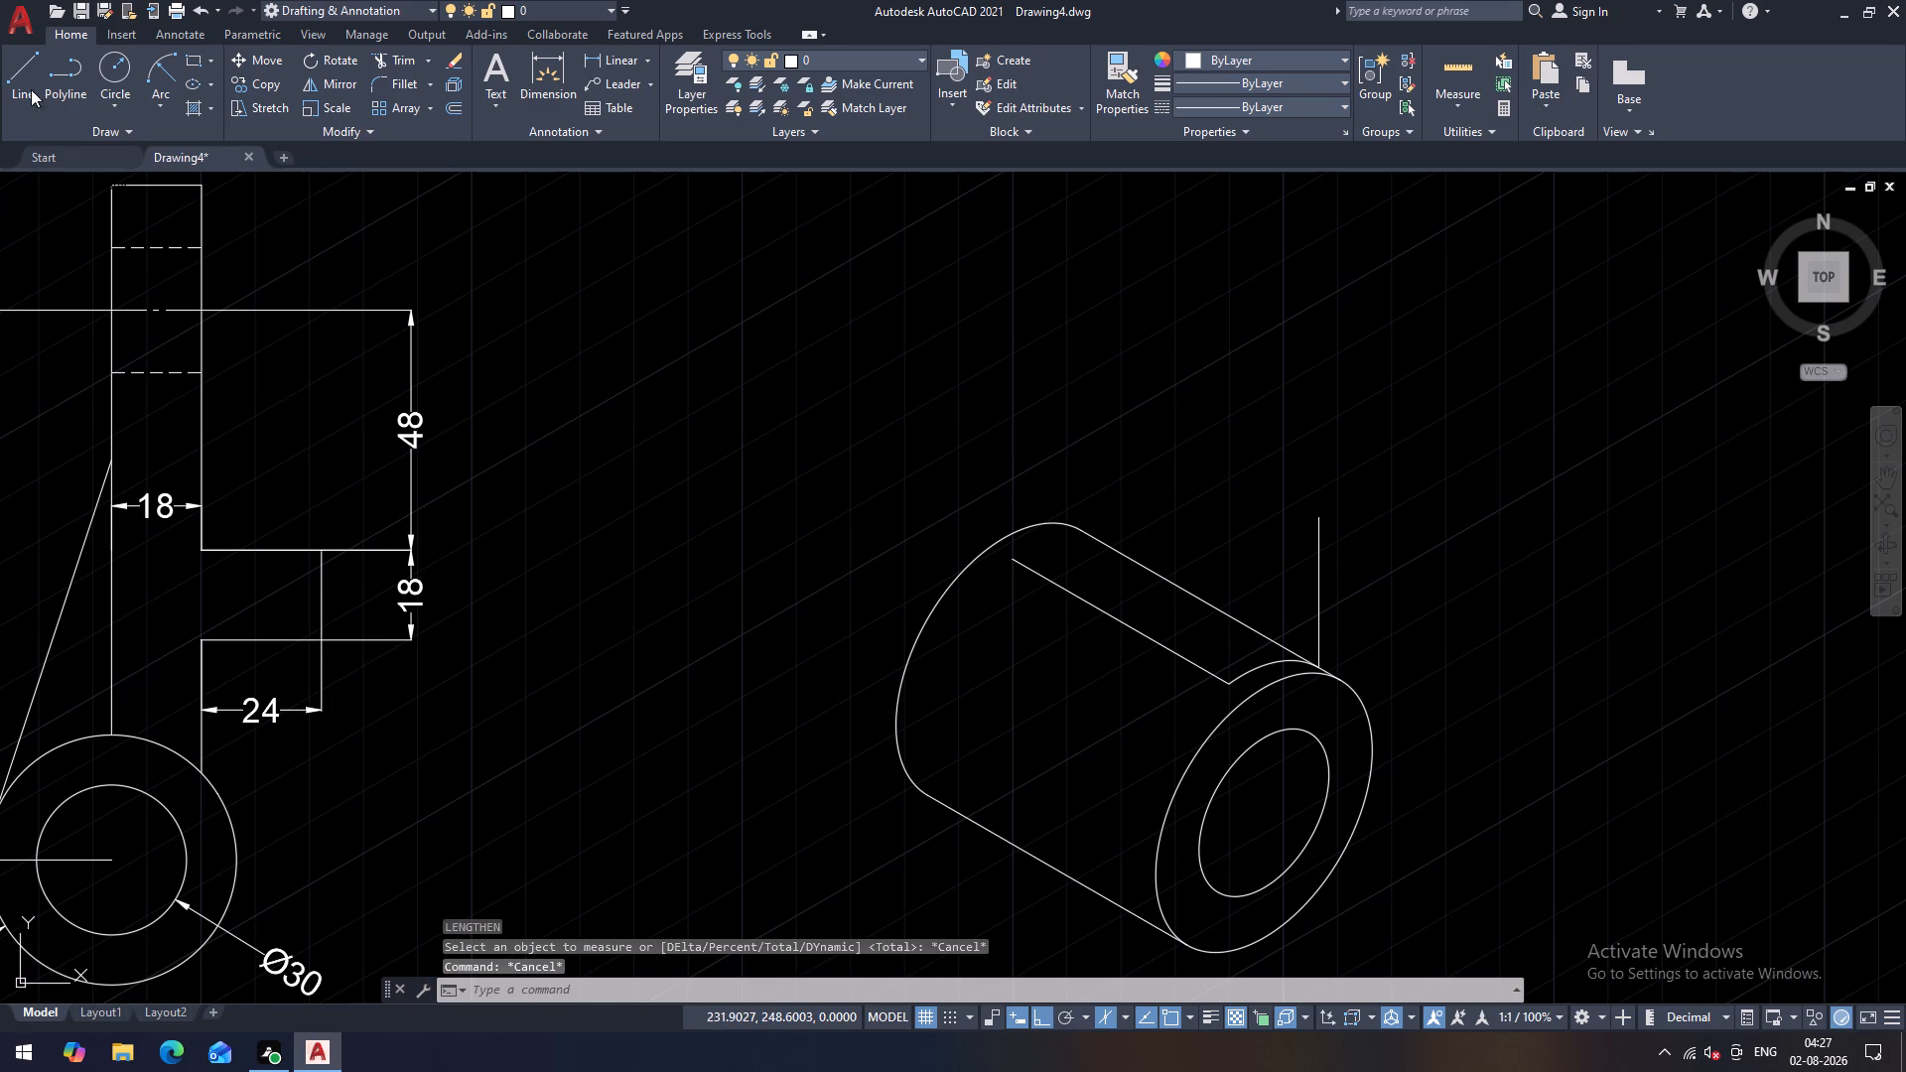
# Draw a 58-long vertical line up from the front end of the cylinder's top line.
pyautogui.click(16, 82)
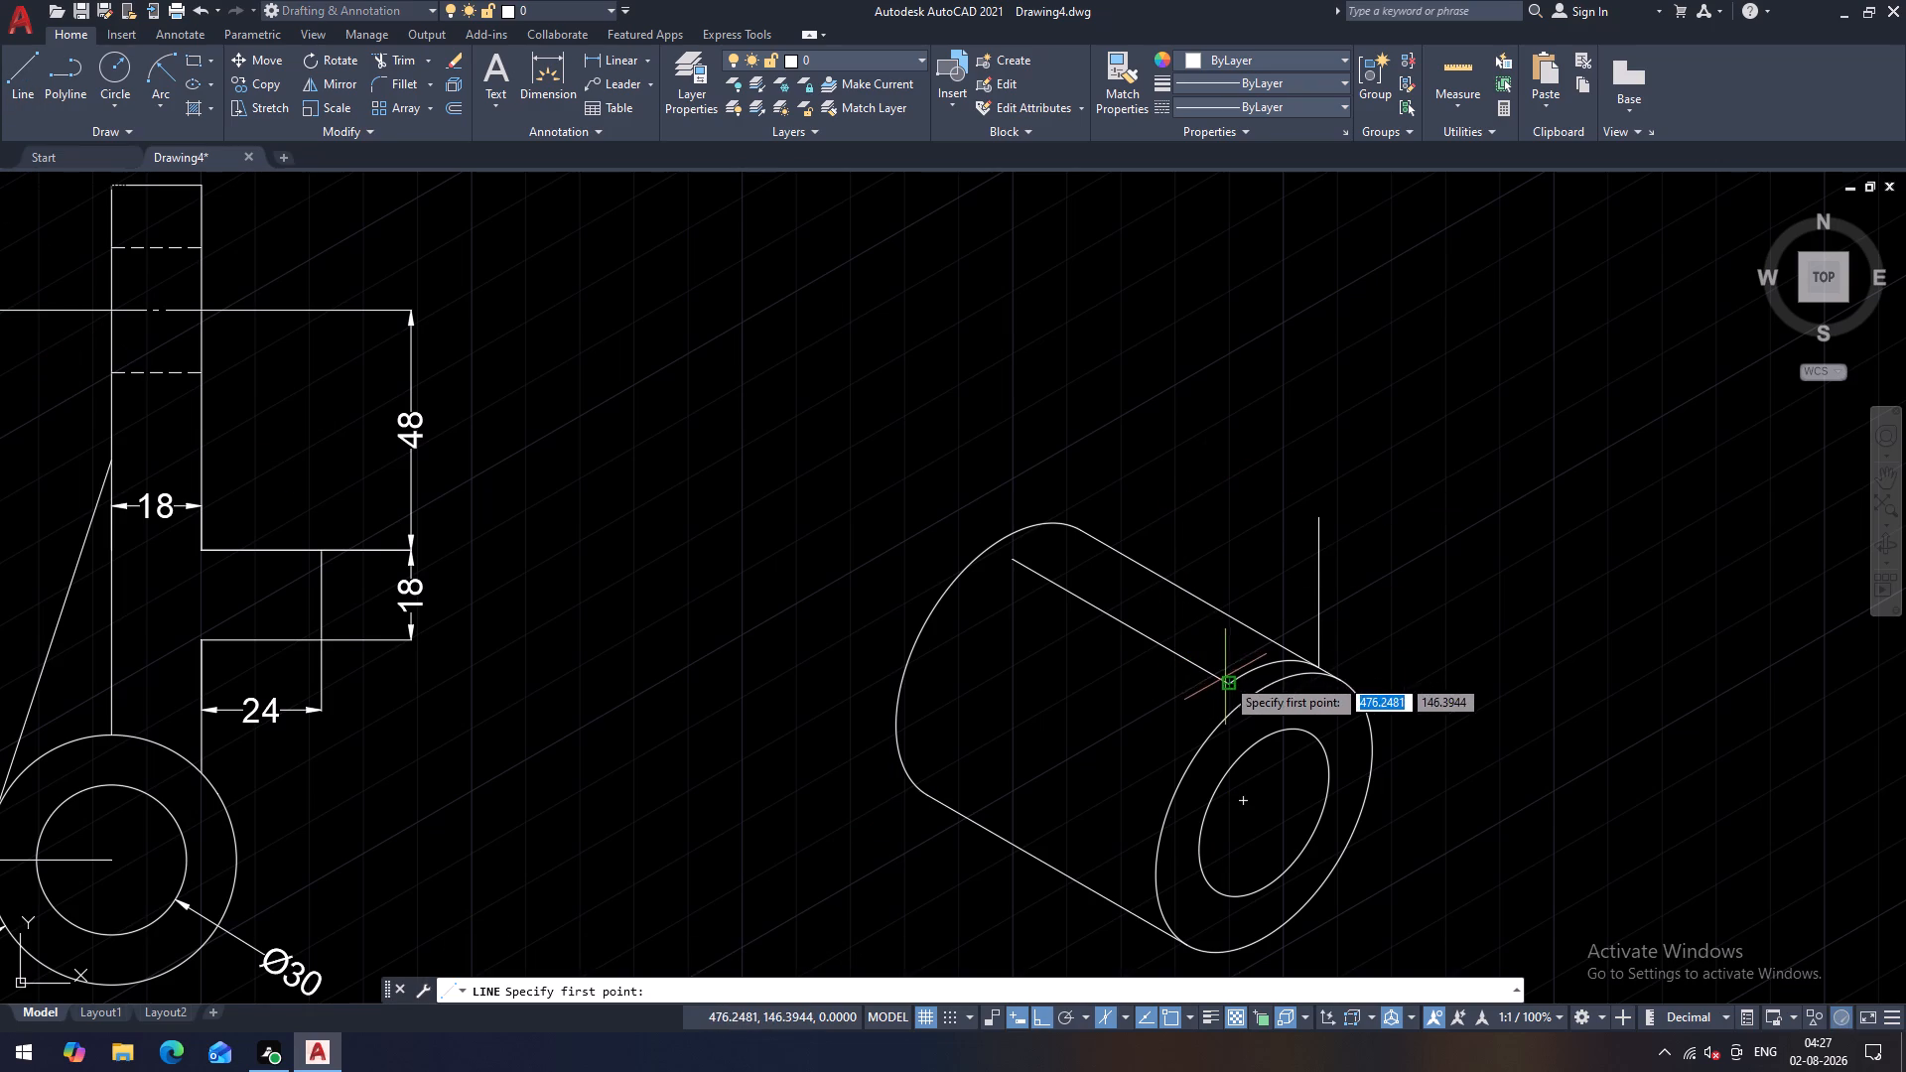
pyautogui.click(1229, 678)
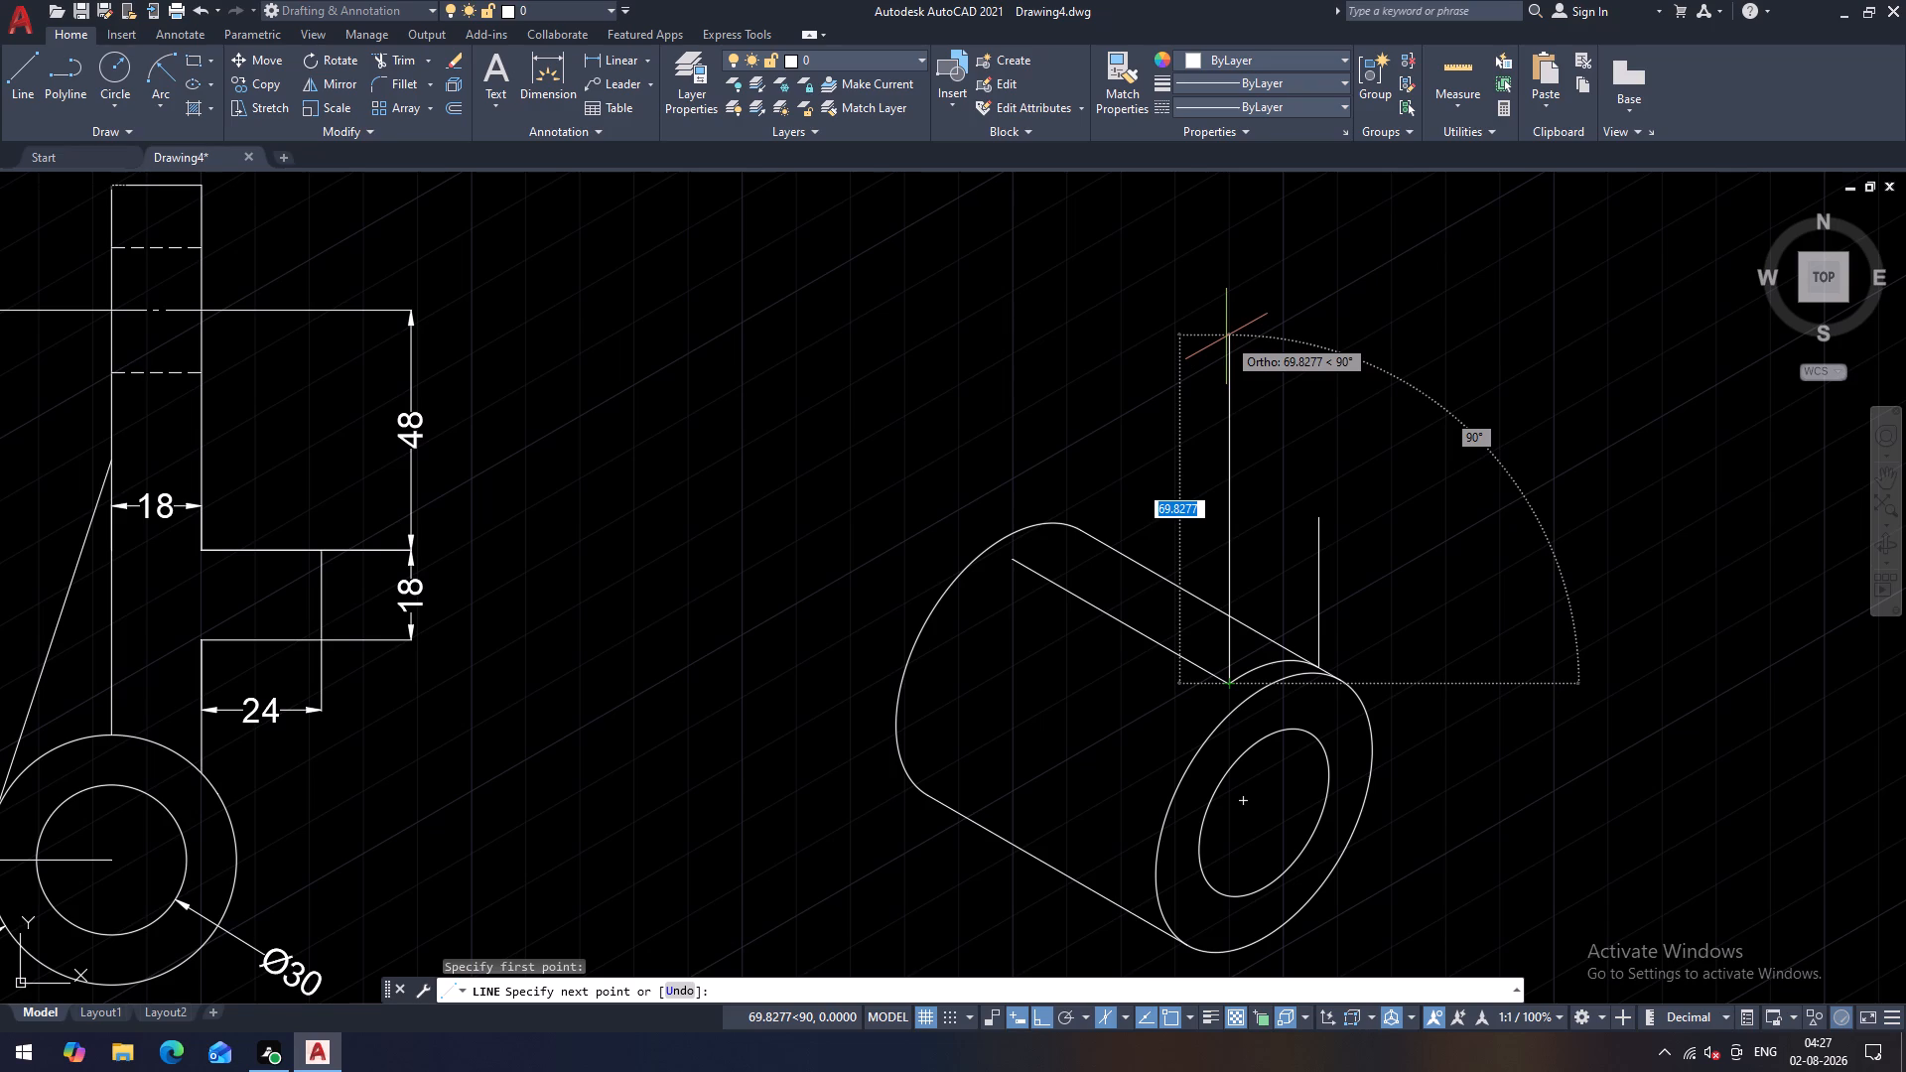
pyautogui.write('58')
pyautogui.press('Return')
pyautogui.press('Escape')
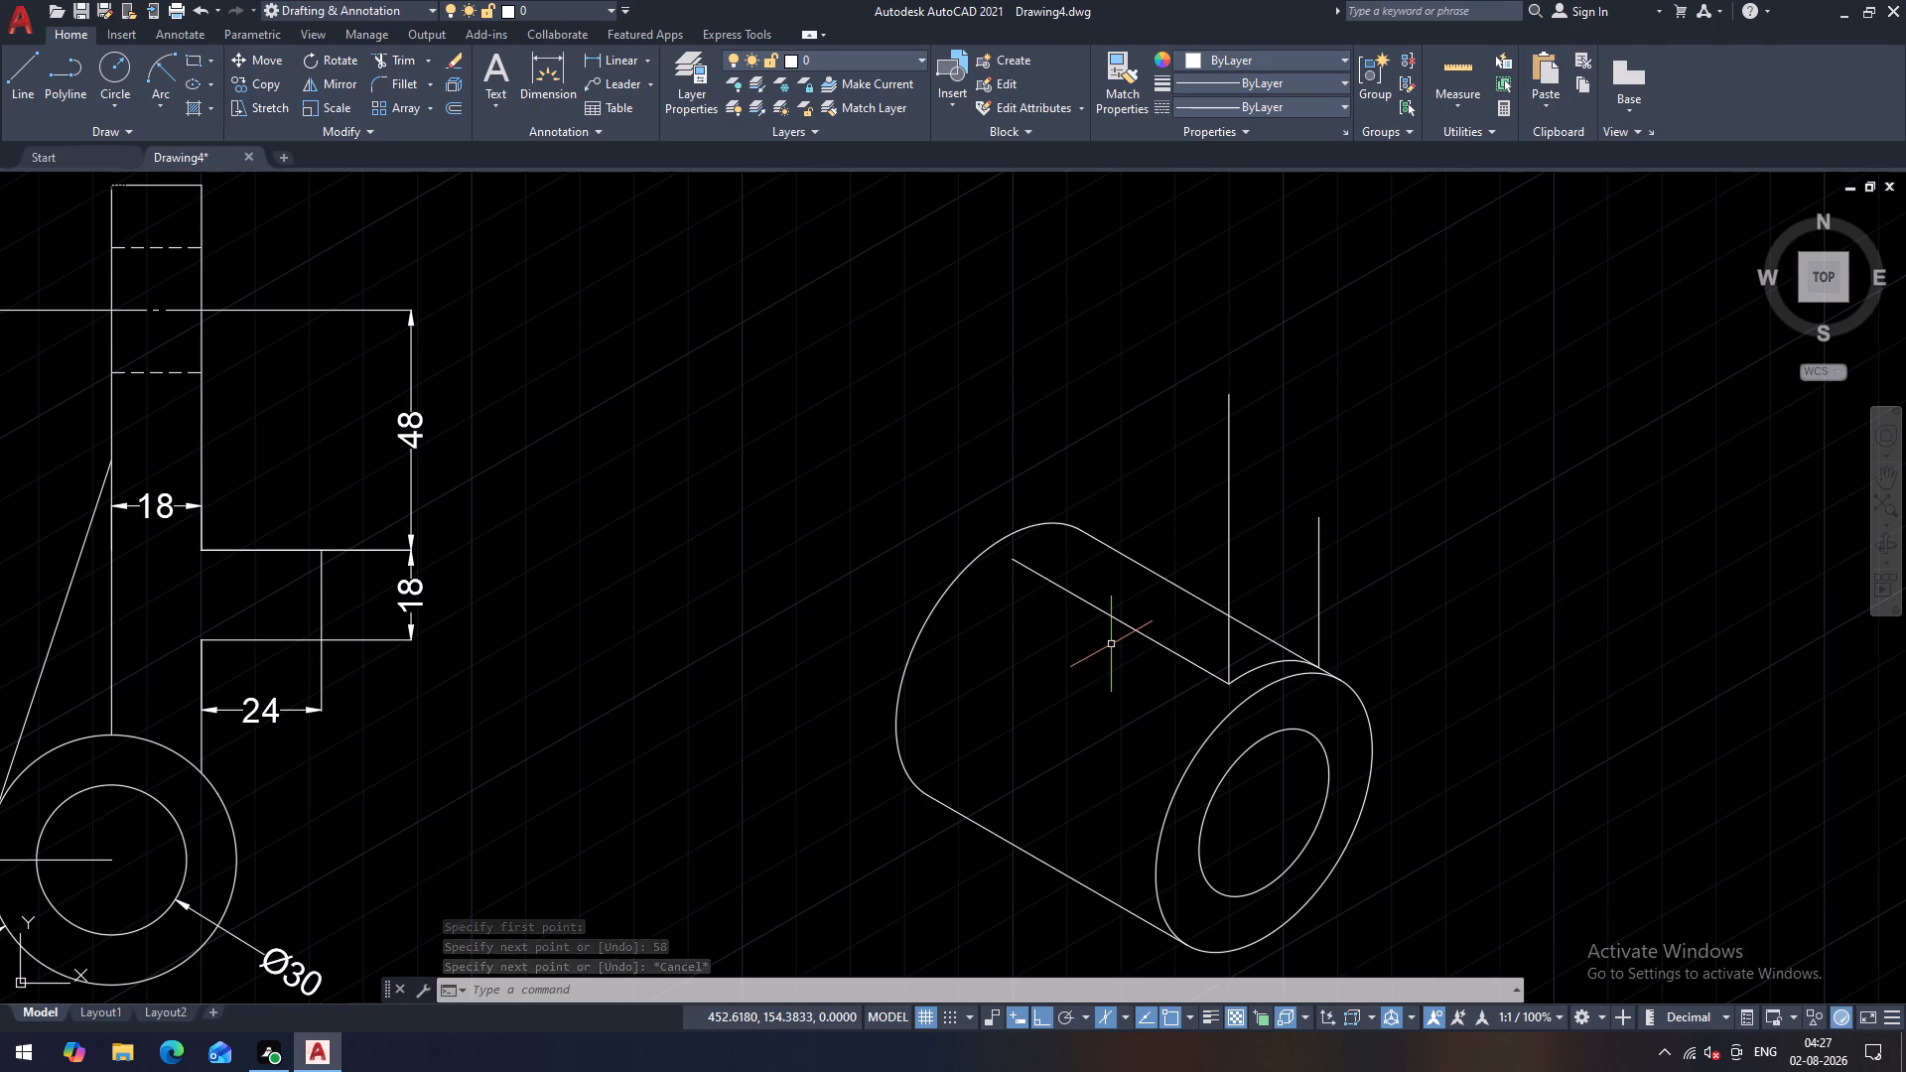
# Copy the 58-long vertical line from its lower end to the midpoint and the back end of the cylinder's top line.
pyautogui.press('c')
pyautogui.write('o')
pyautogui.press('space')
pyautogui.click(1227, 643)
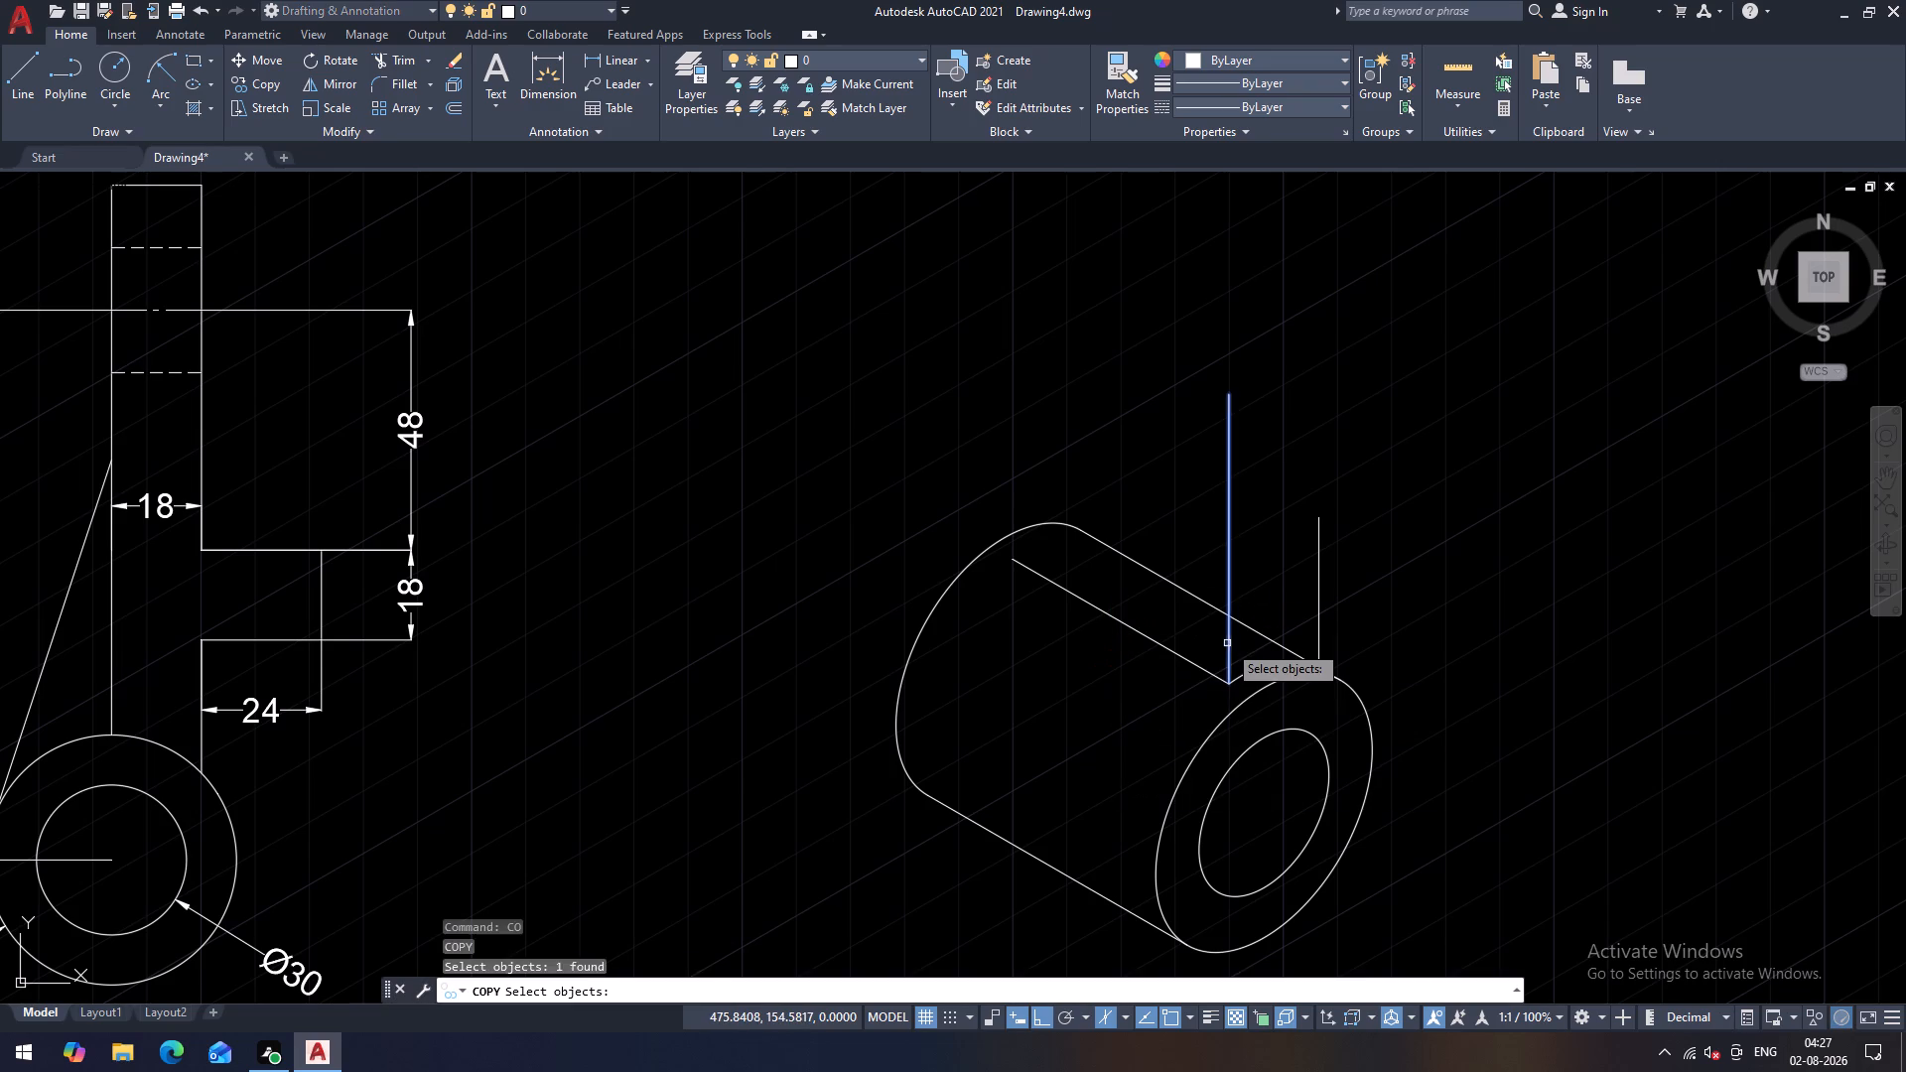
pyautogui.press('space')
pyautogui.click(1229, 682)
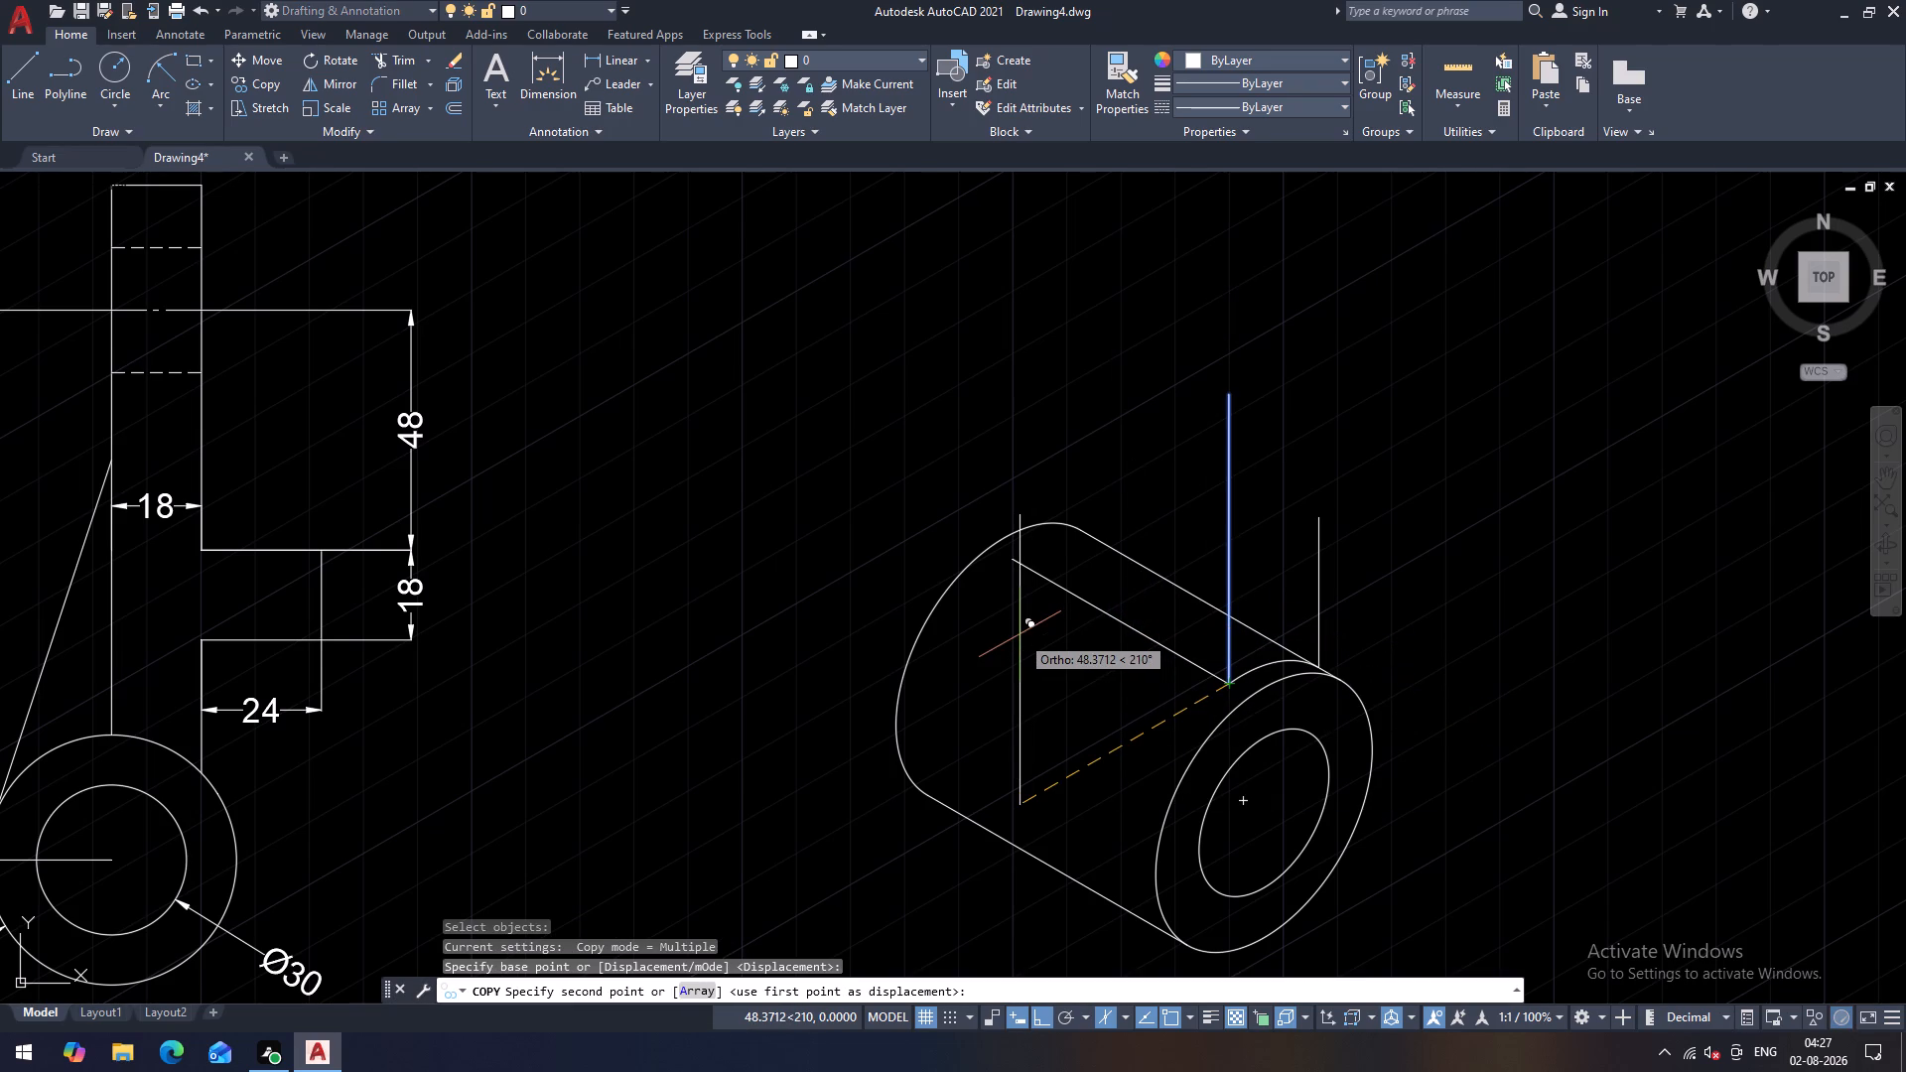
pyautogui.press('F5')
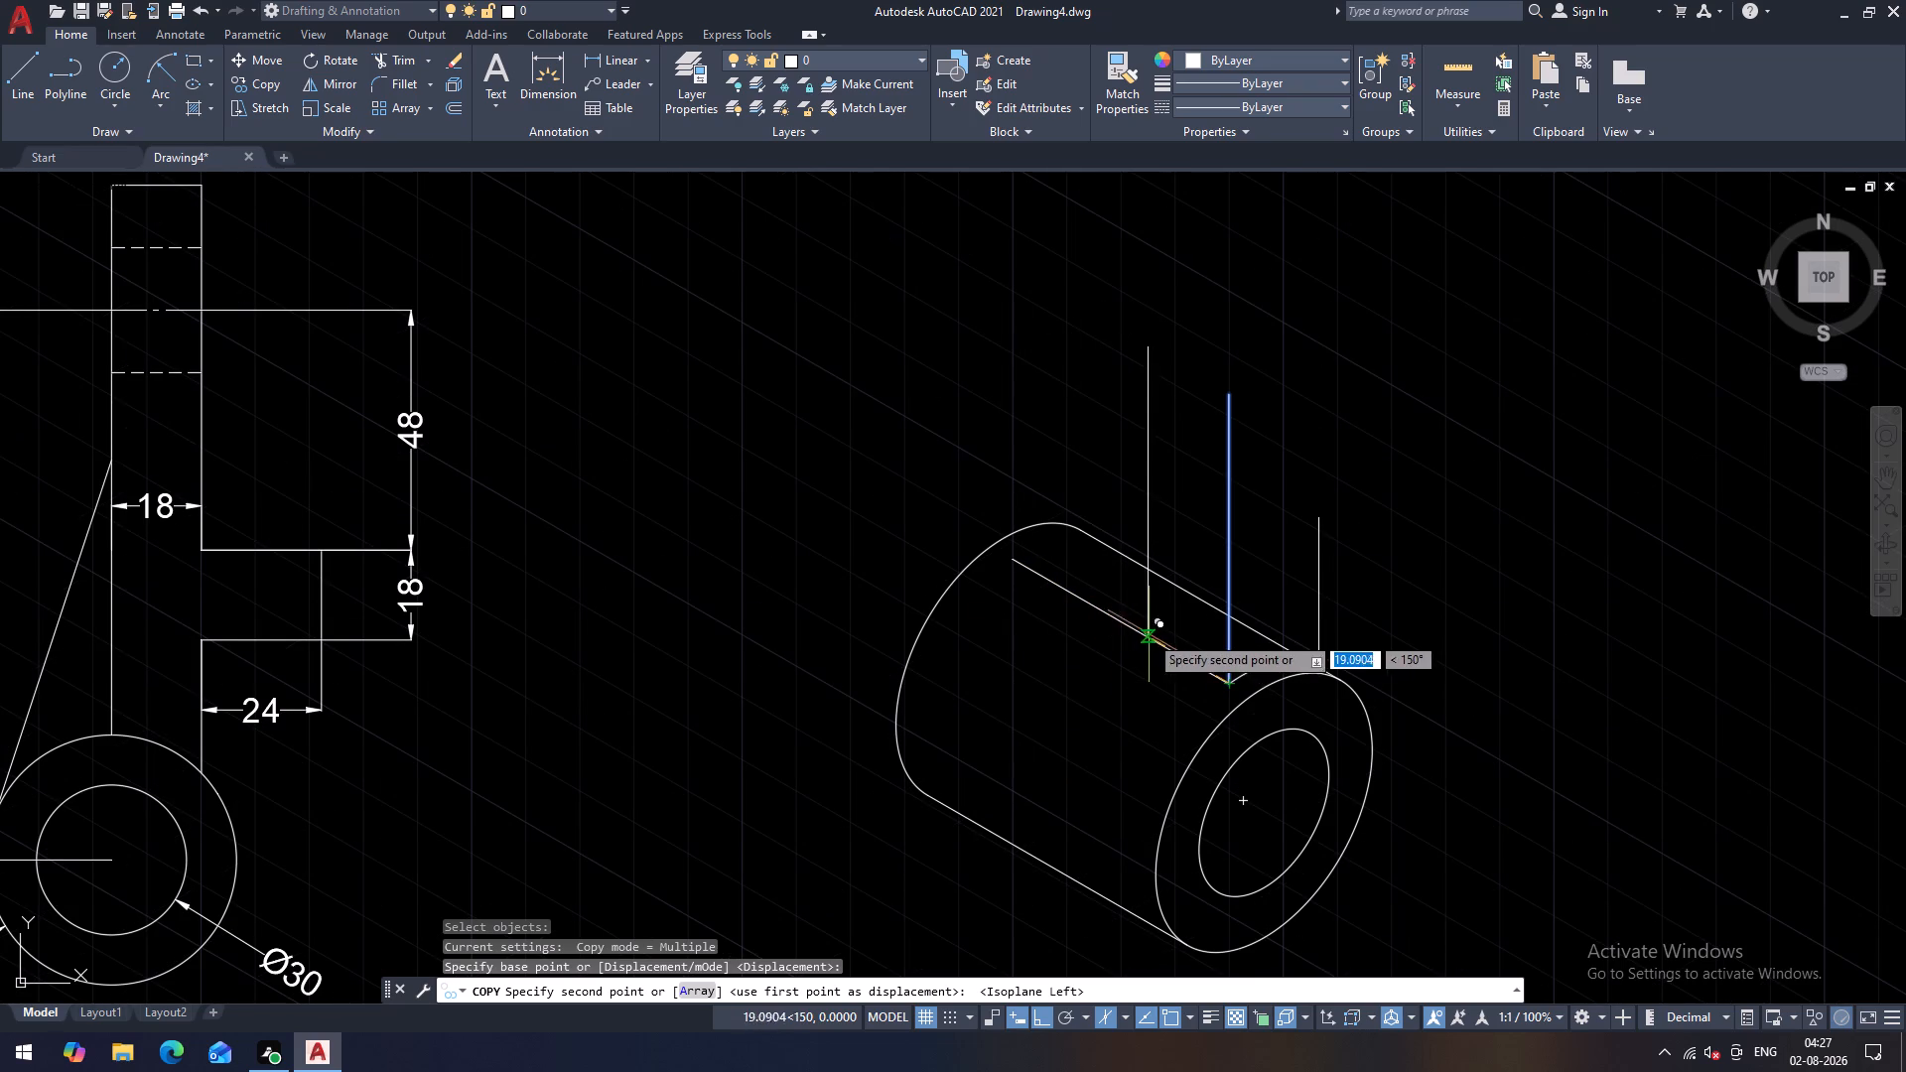
pyautogui.click(1120, 623)
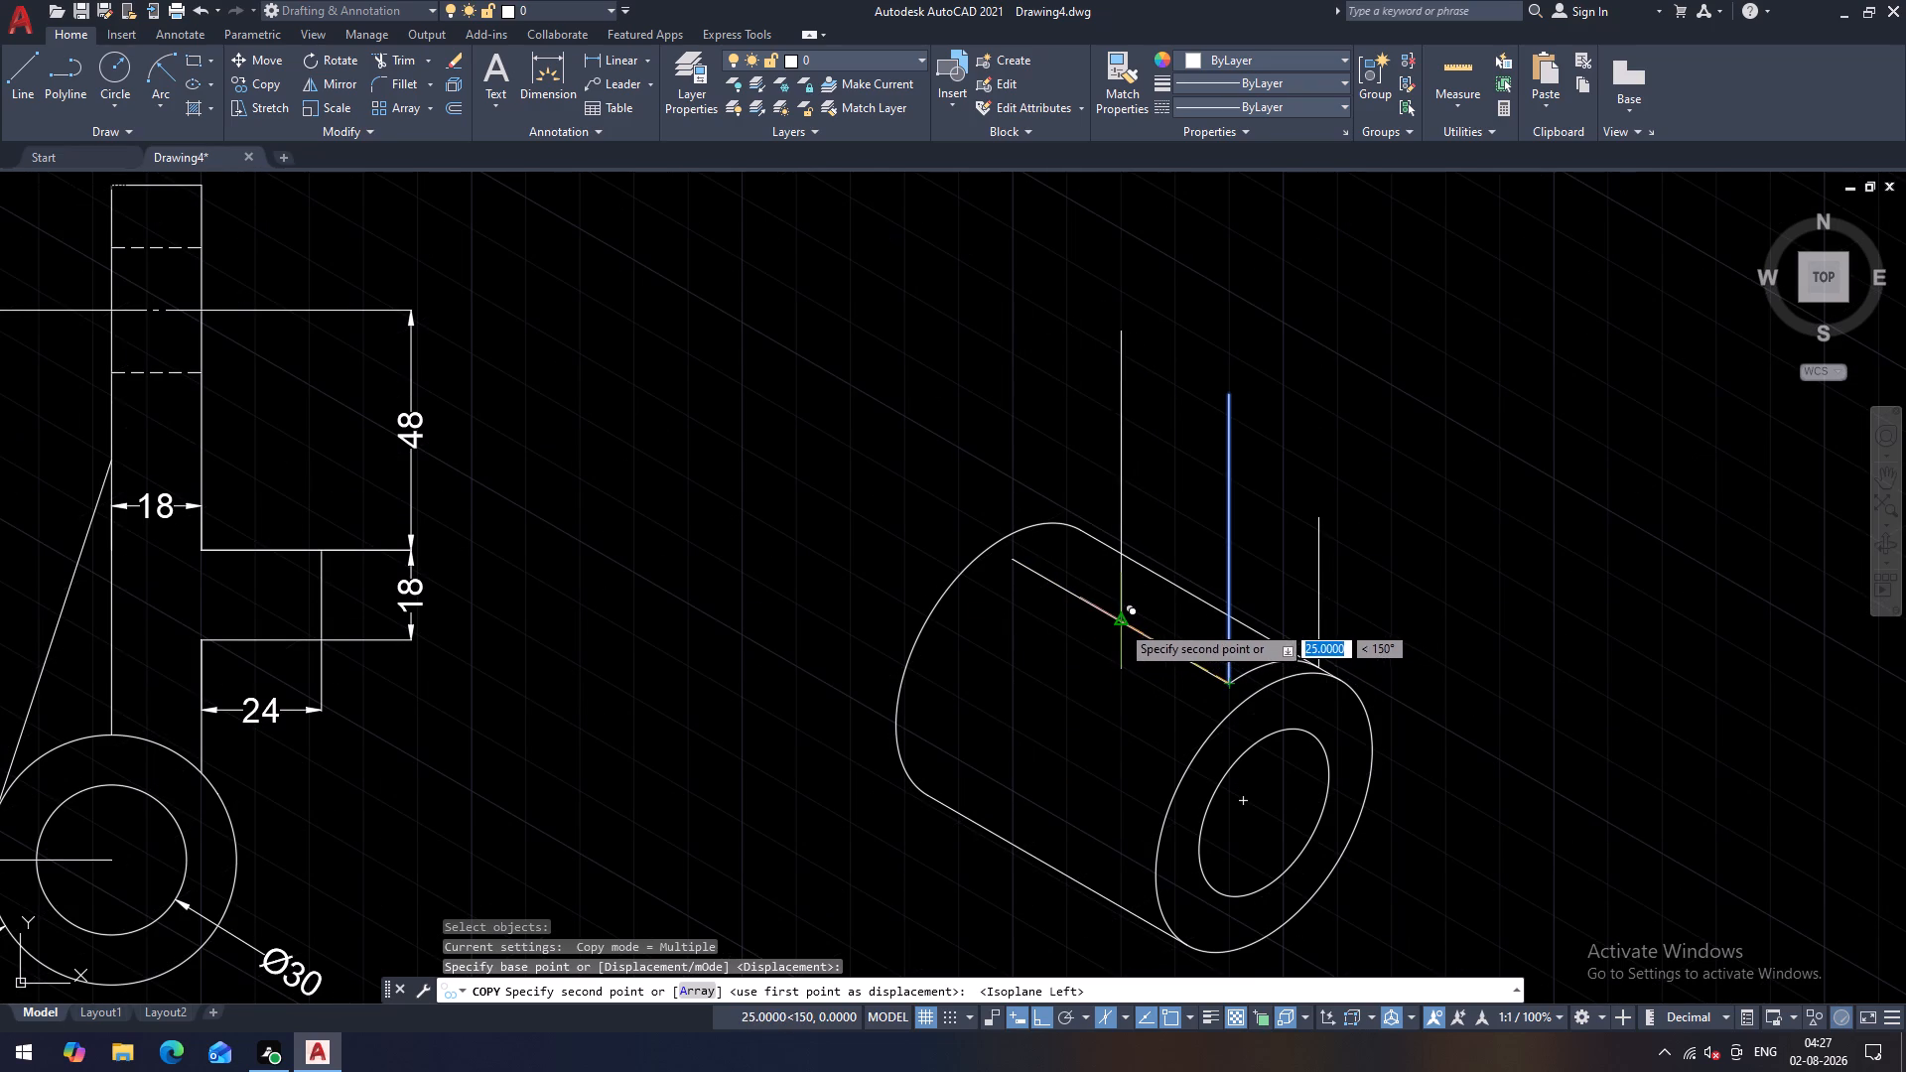
pyautogui.click(1017, 561)
pyautogui.press('Escape')
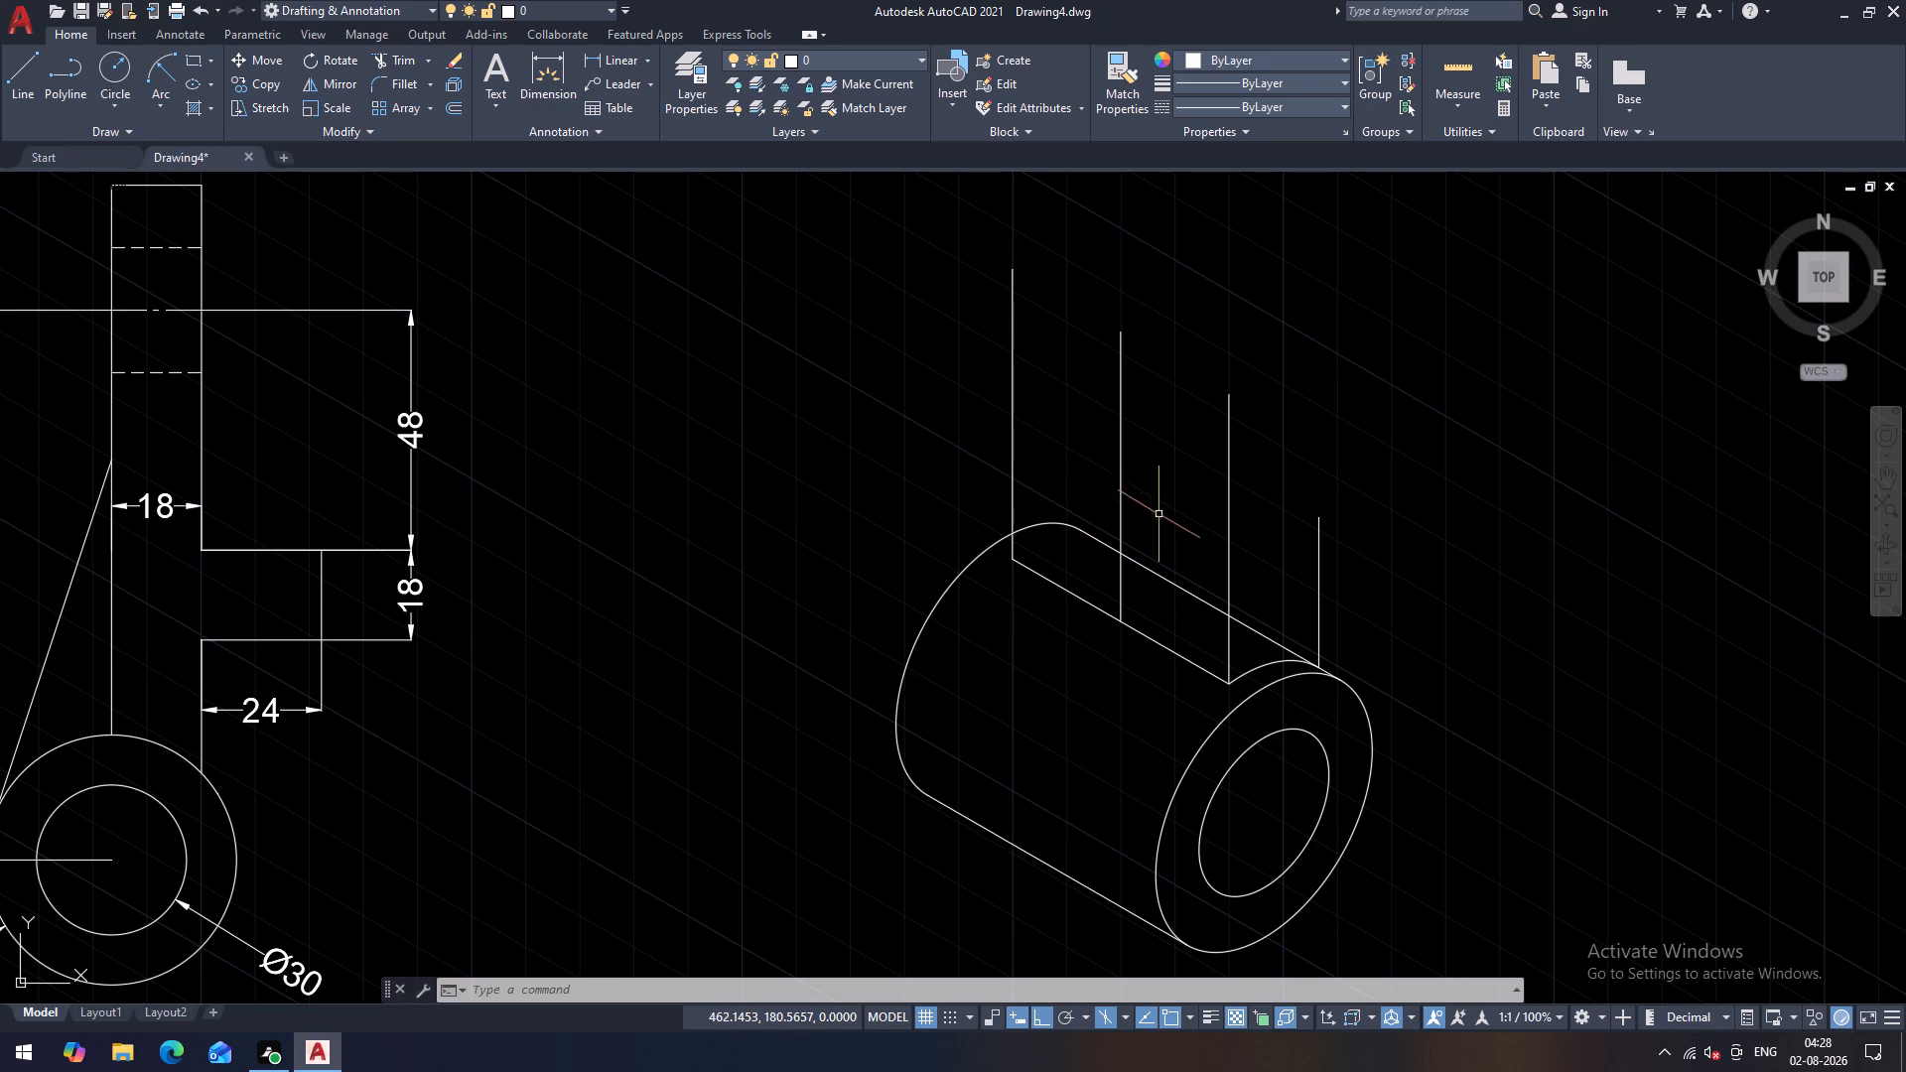
# Draw a left-plane isocircle of radius 12.5 centred on the upper end of the middle vertical line.
pyautogui.moveTo(1158, 514); pyautogui.dragTo(1176, 575, button='middle')
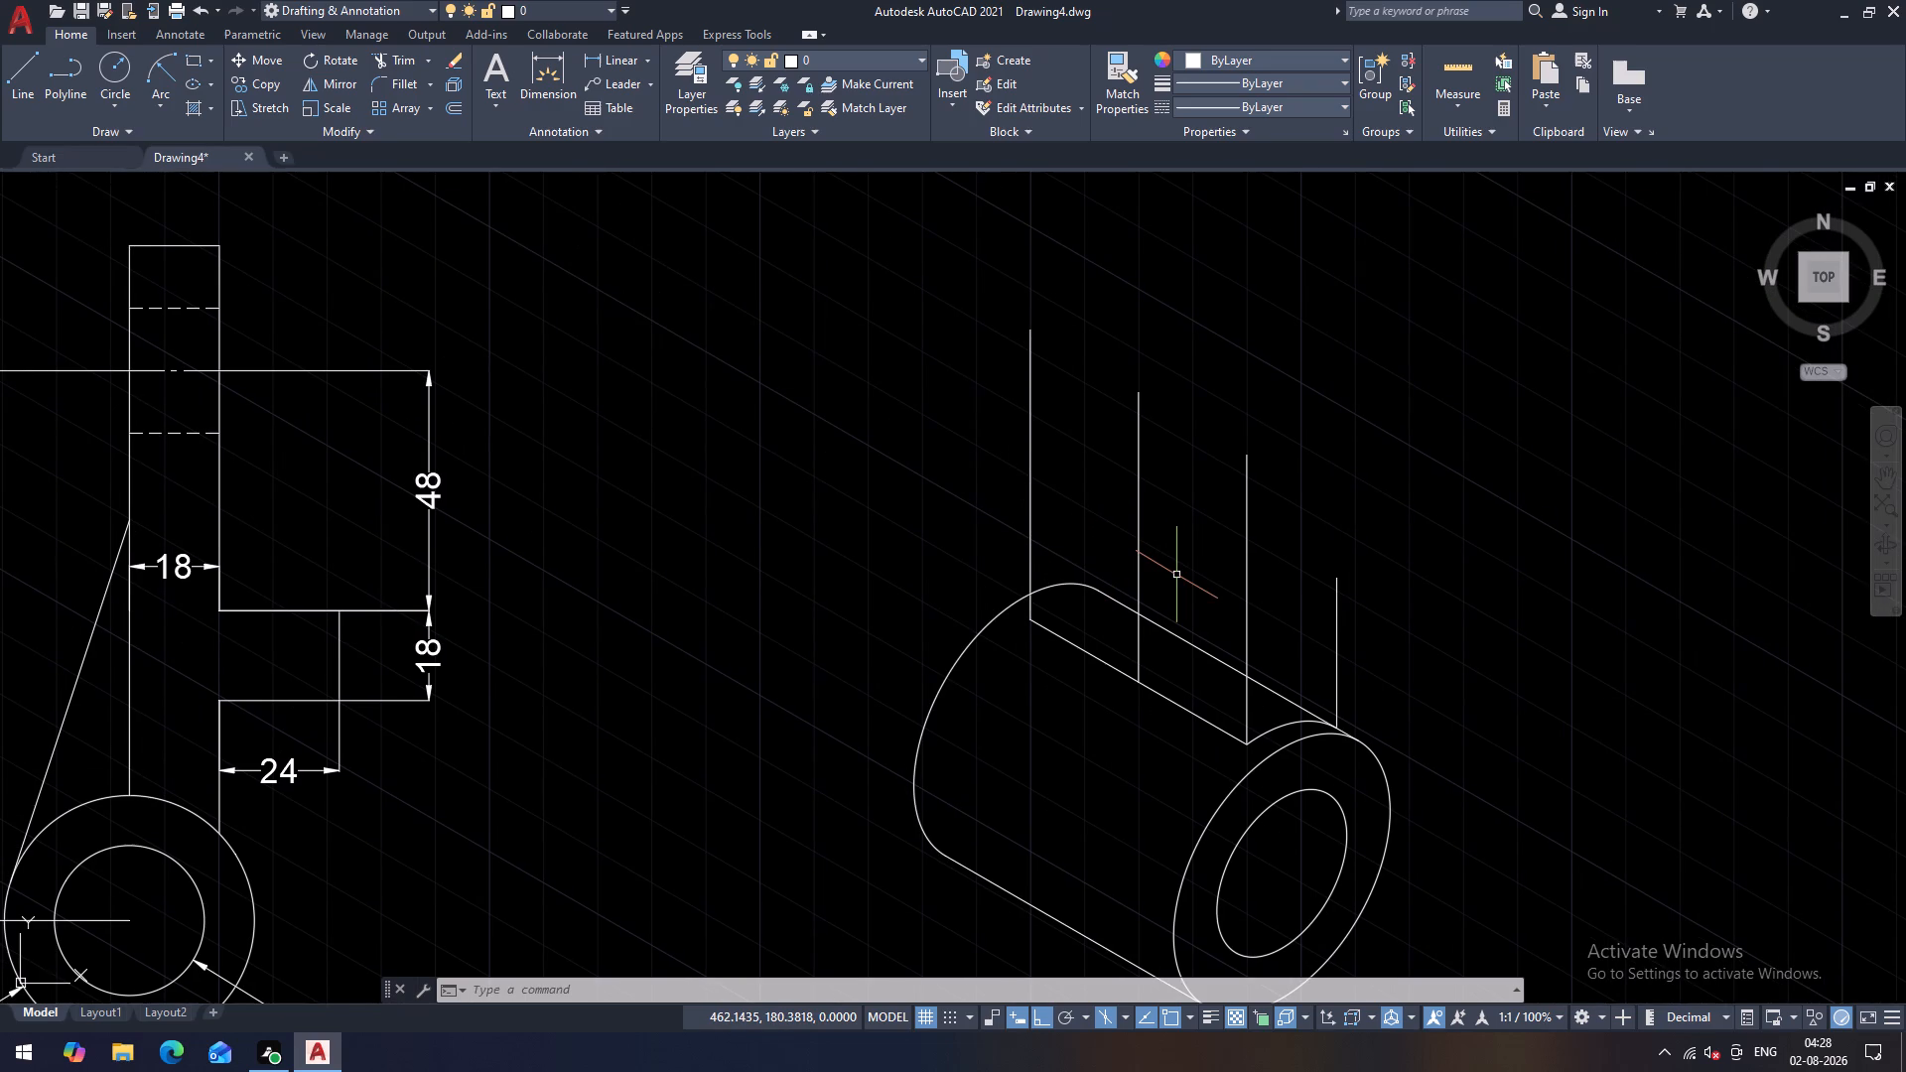
pyautogui.write('el')
pyautogui.press('space')
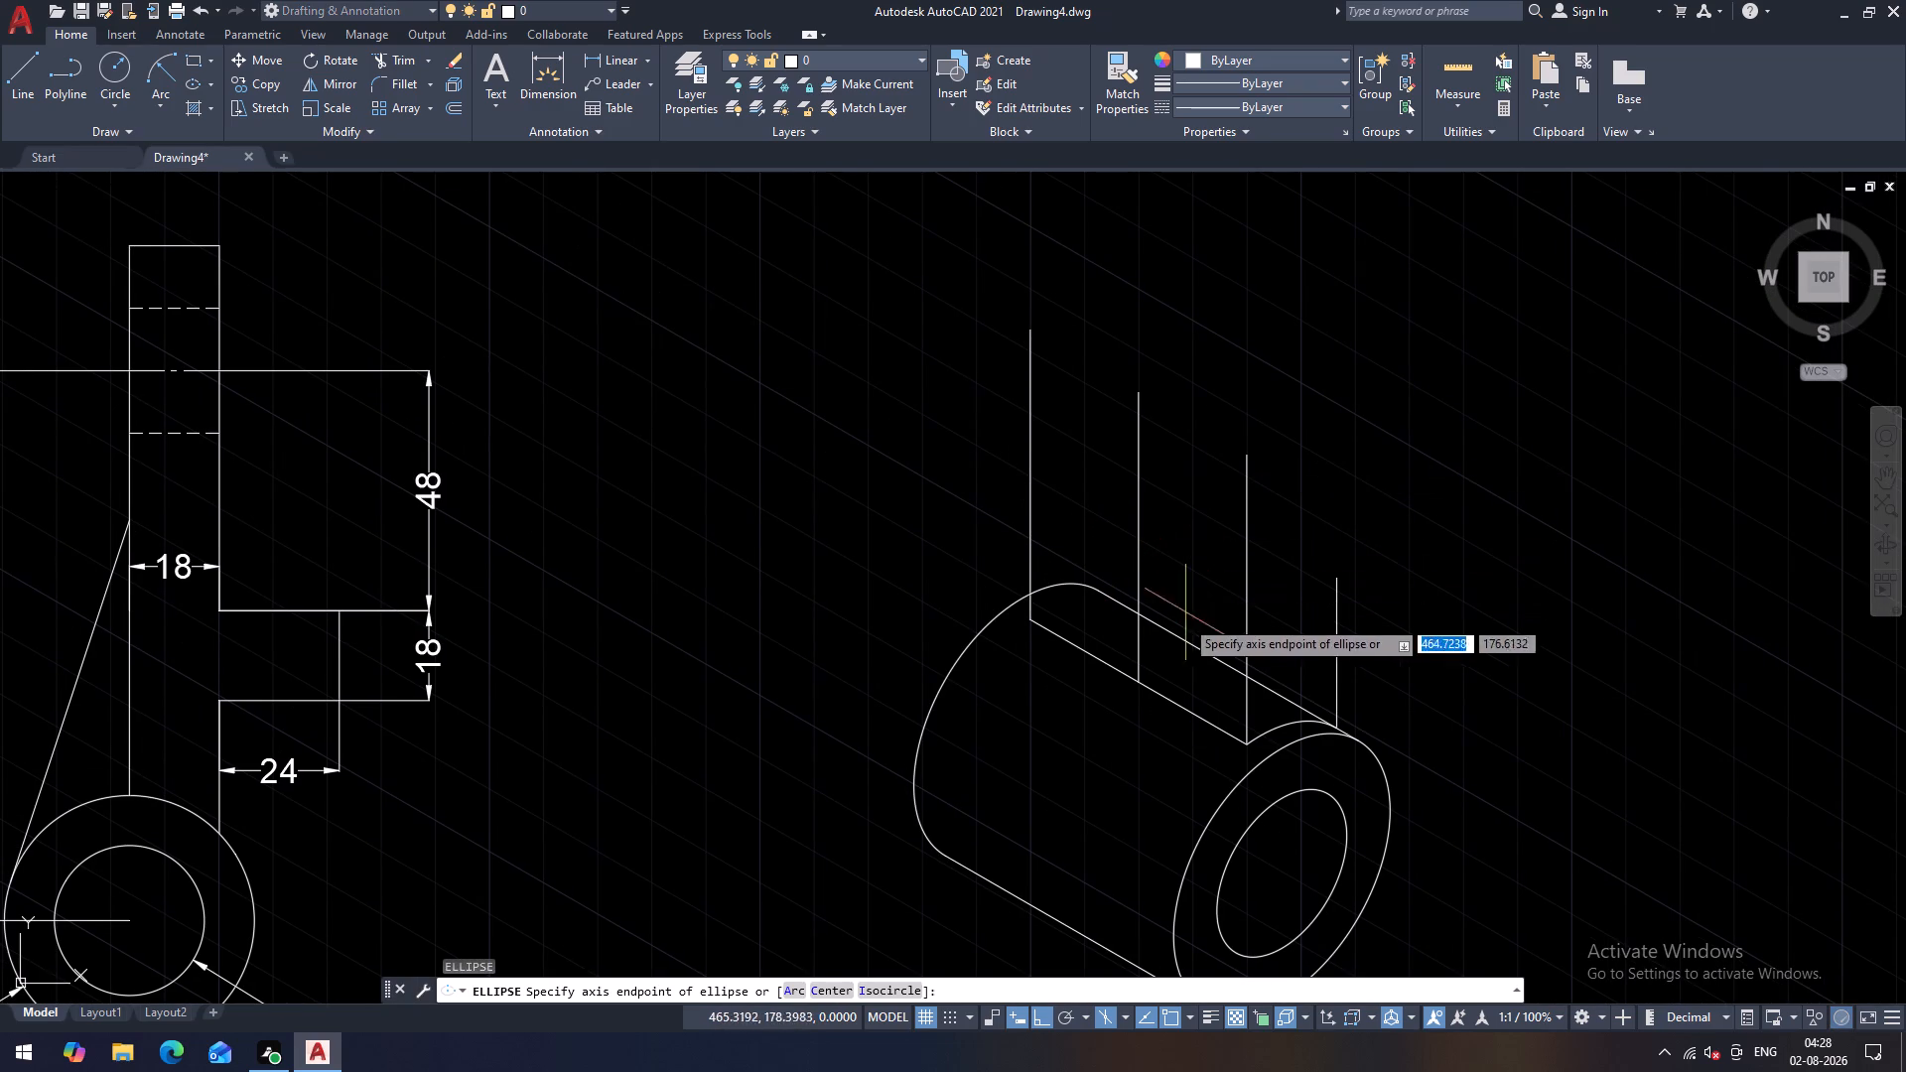
pyautogui.click(889, 991)
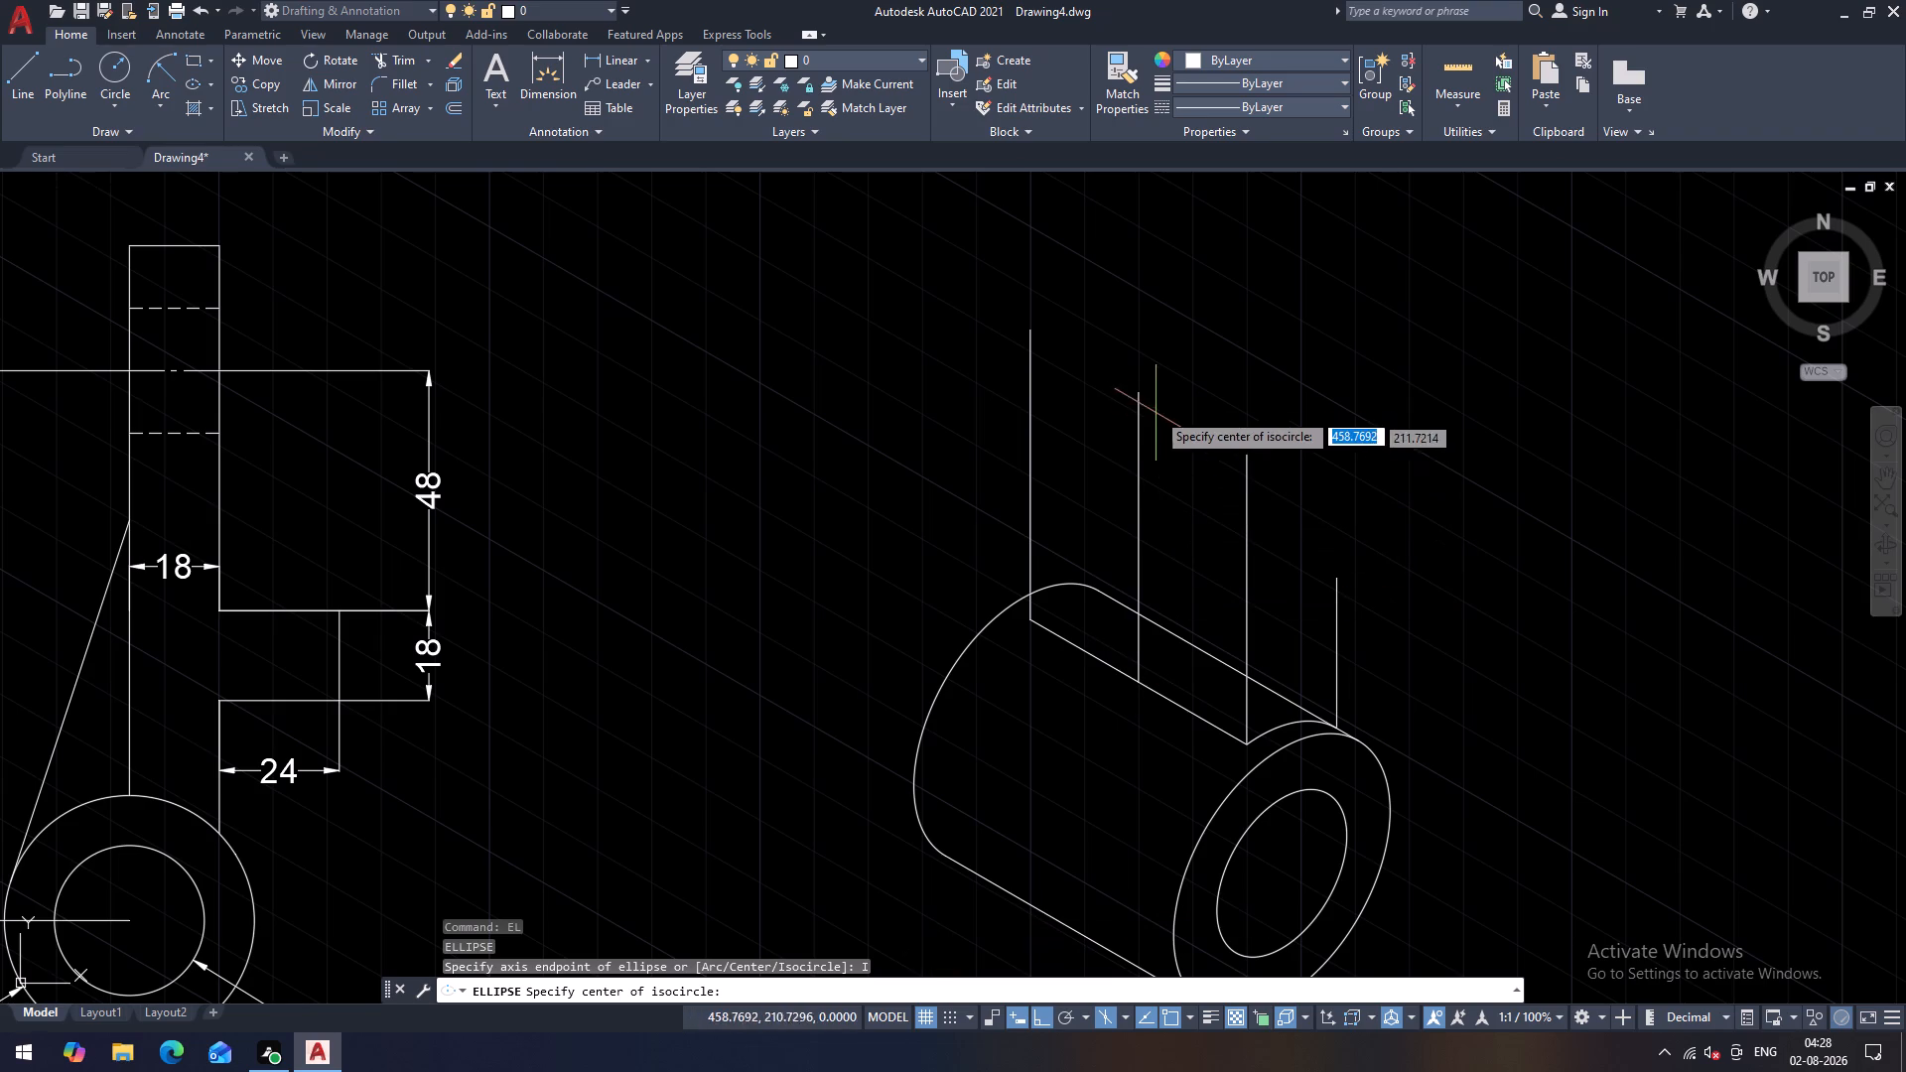
pyautogui.click(1144, 396)
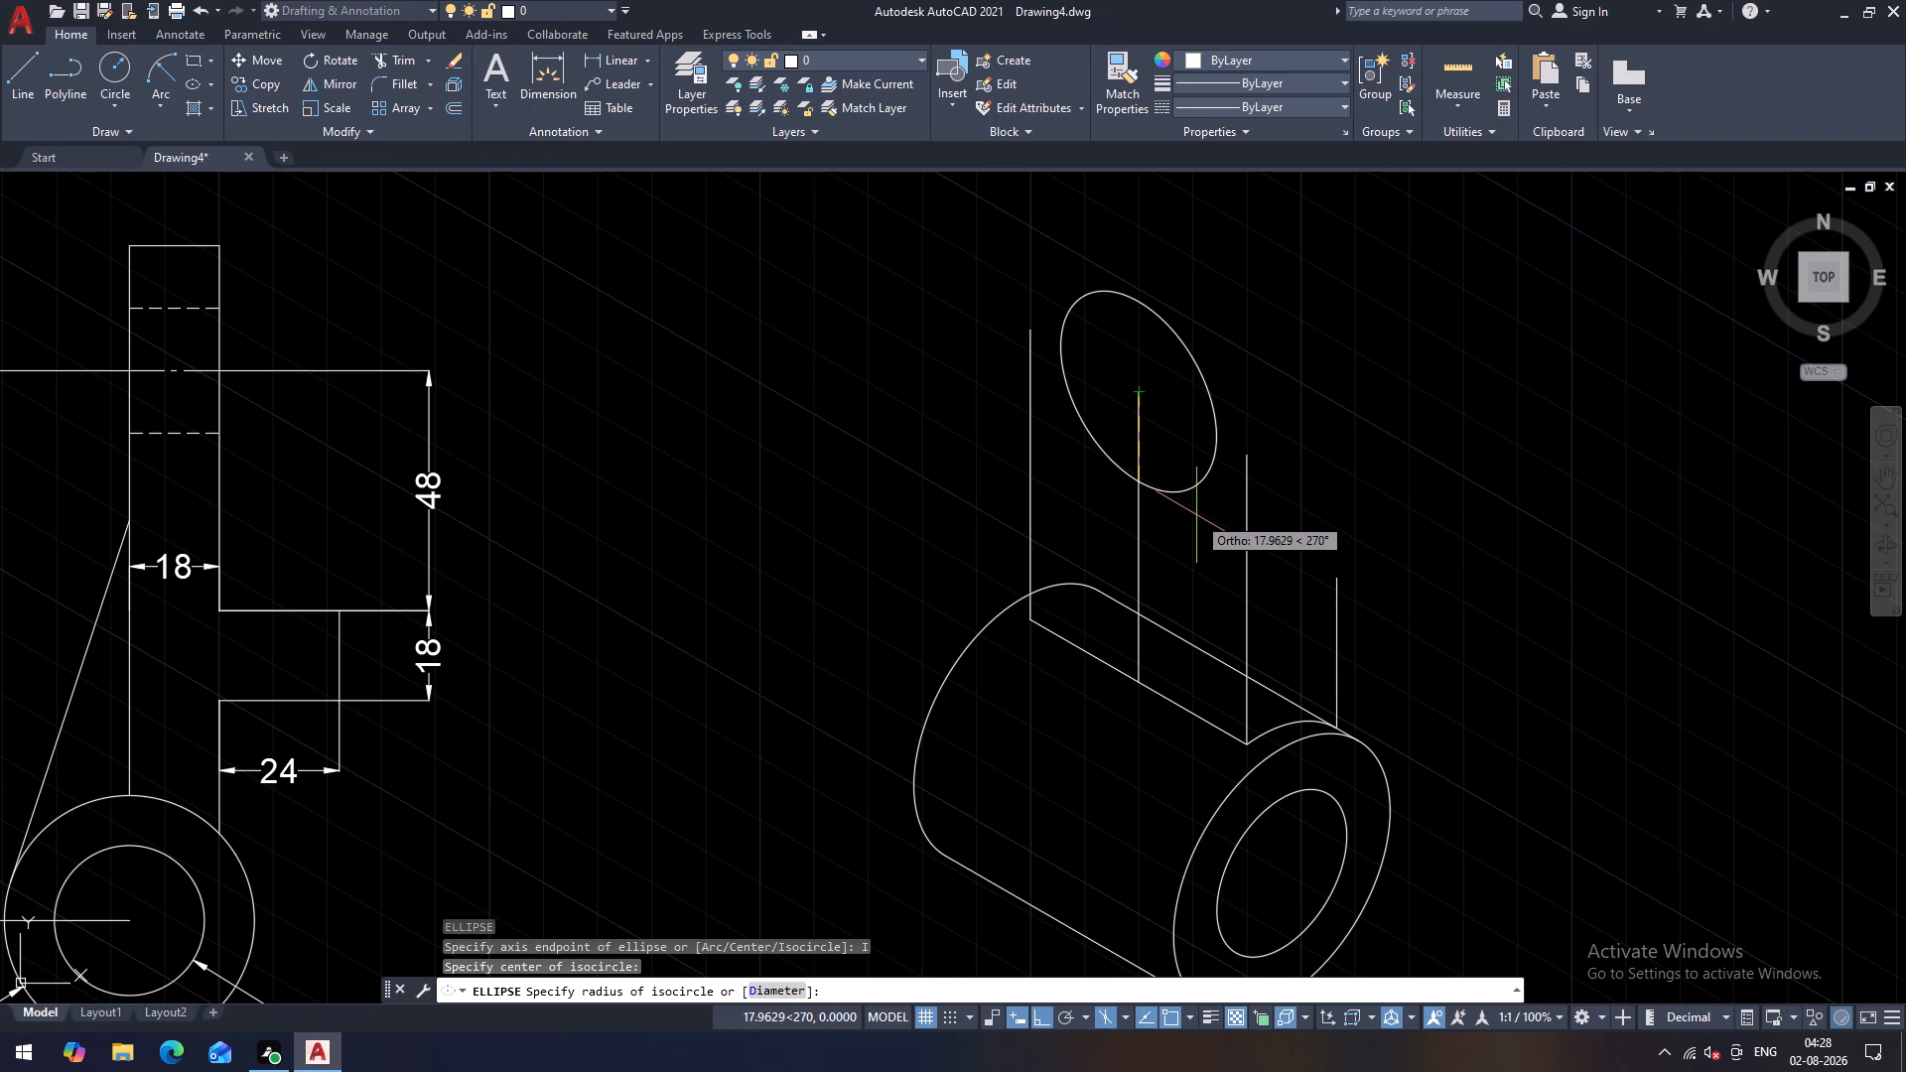
pyautogui.write('12.5')
pyautogui.press('Return')
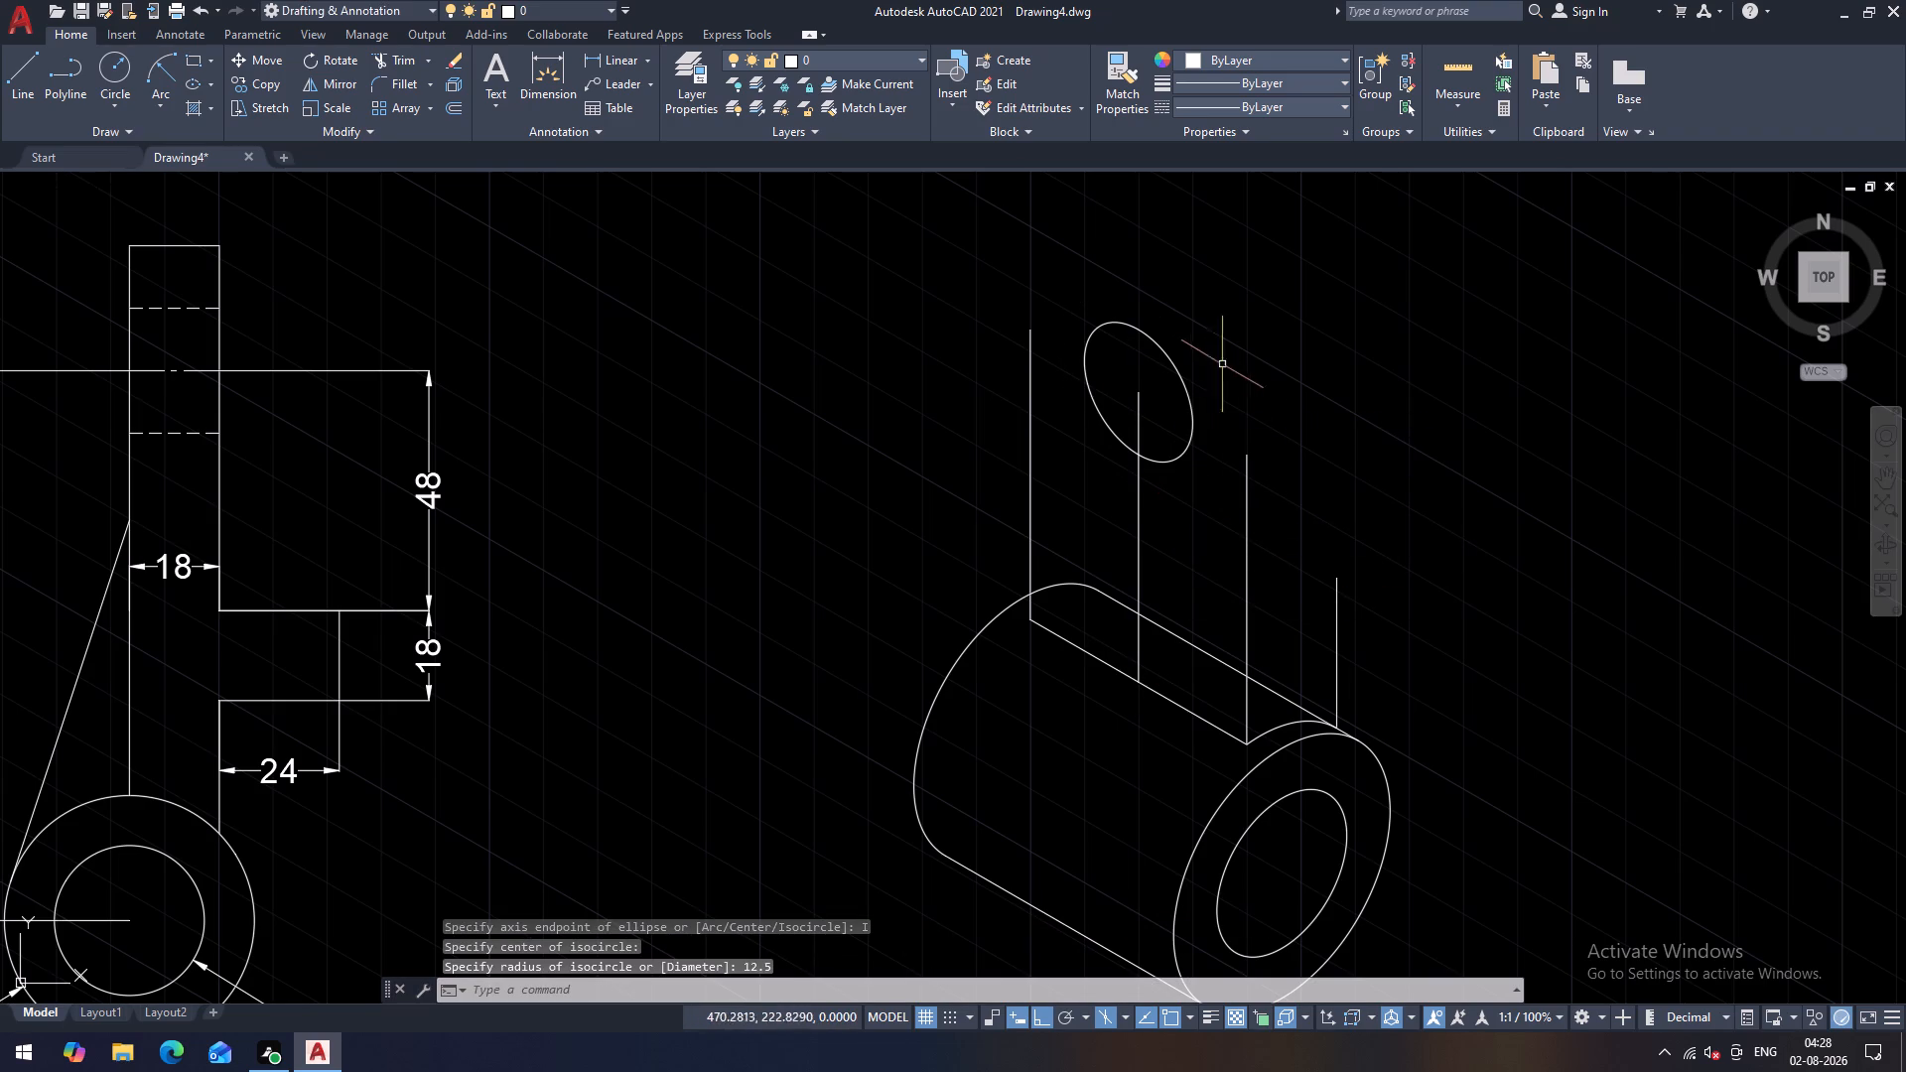
# Draw a concentric isocircle of radius 25 around the 12.5-radius hole at the top of the middle line.
pyautogui.press('space')
pyautogui.click(887, 984)
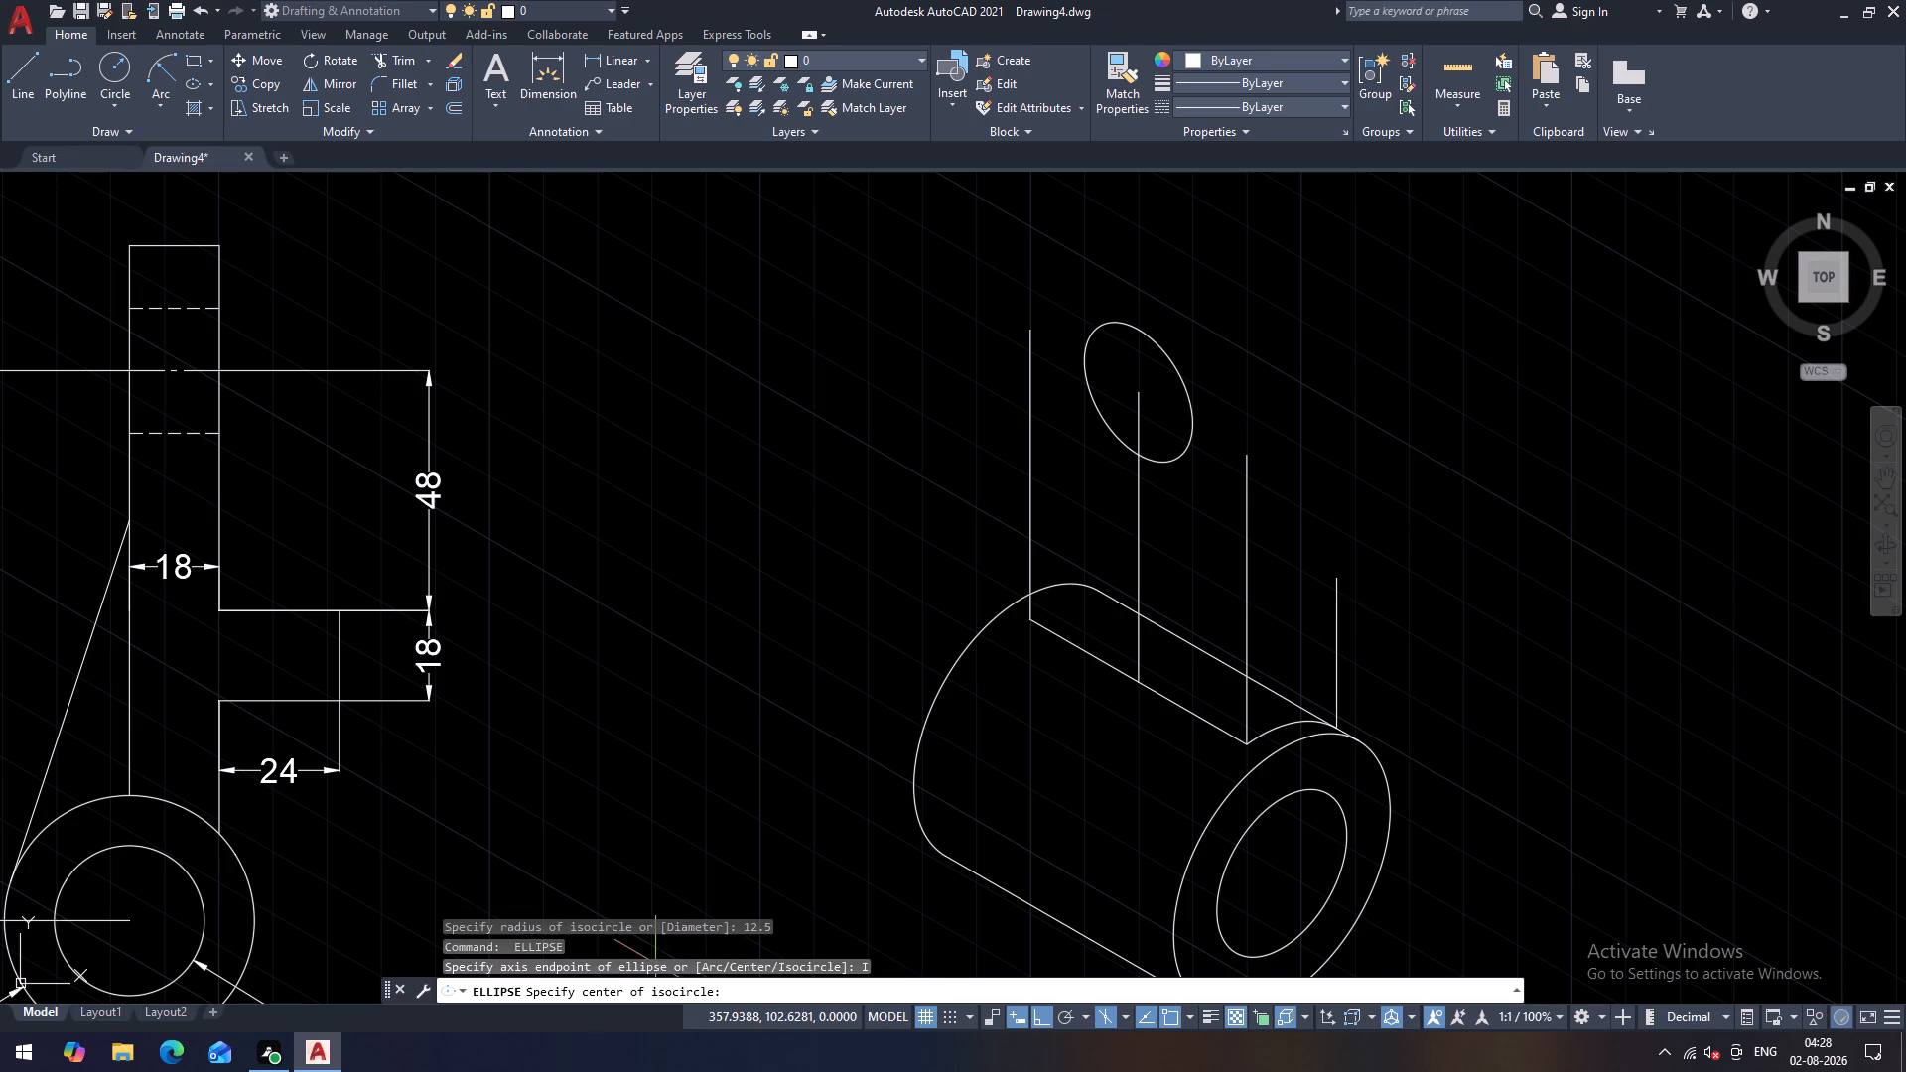
pyautogui.click(1133, 386)
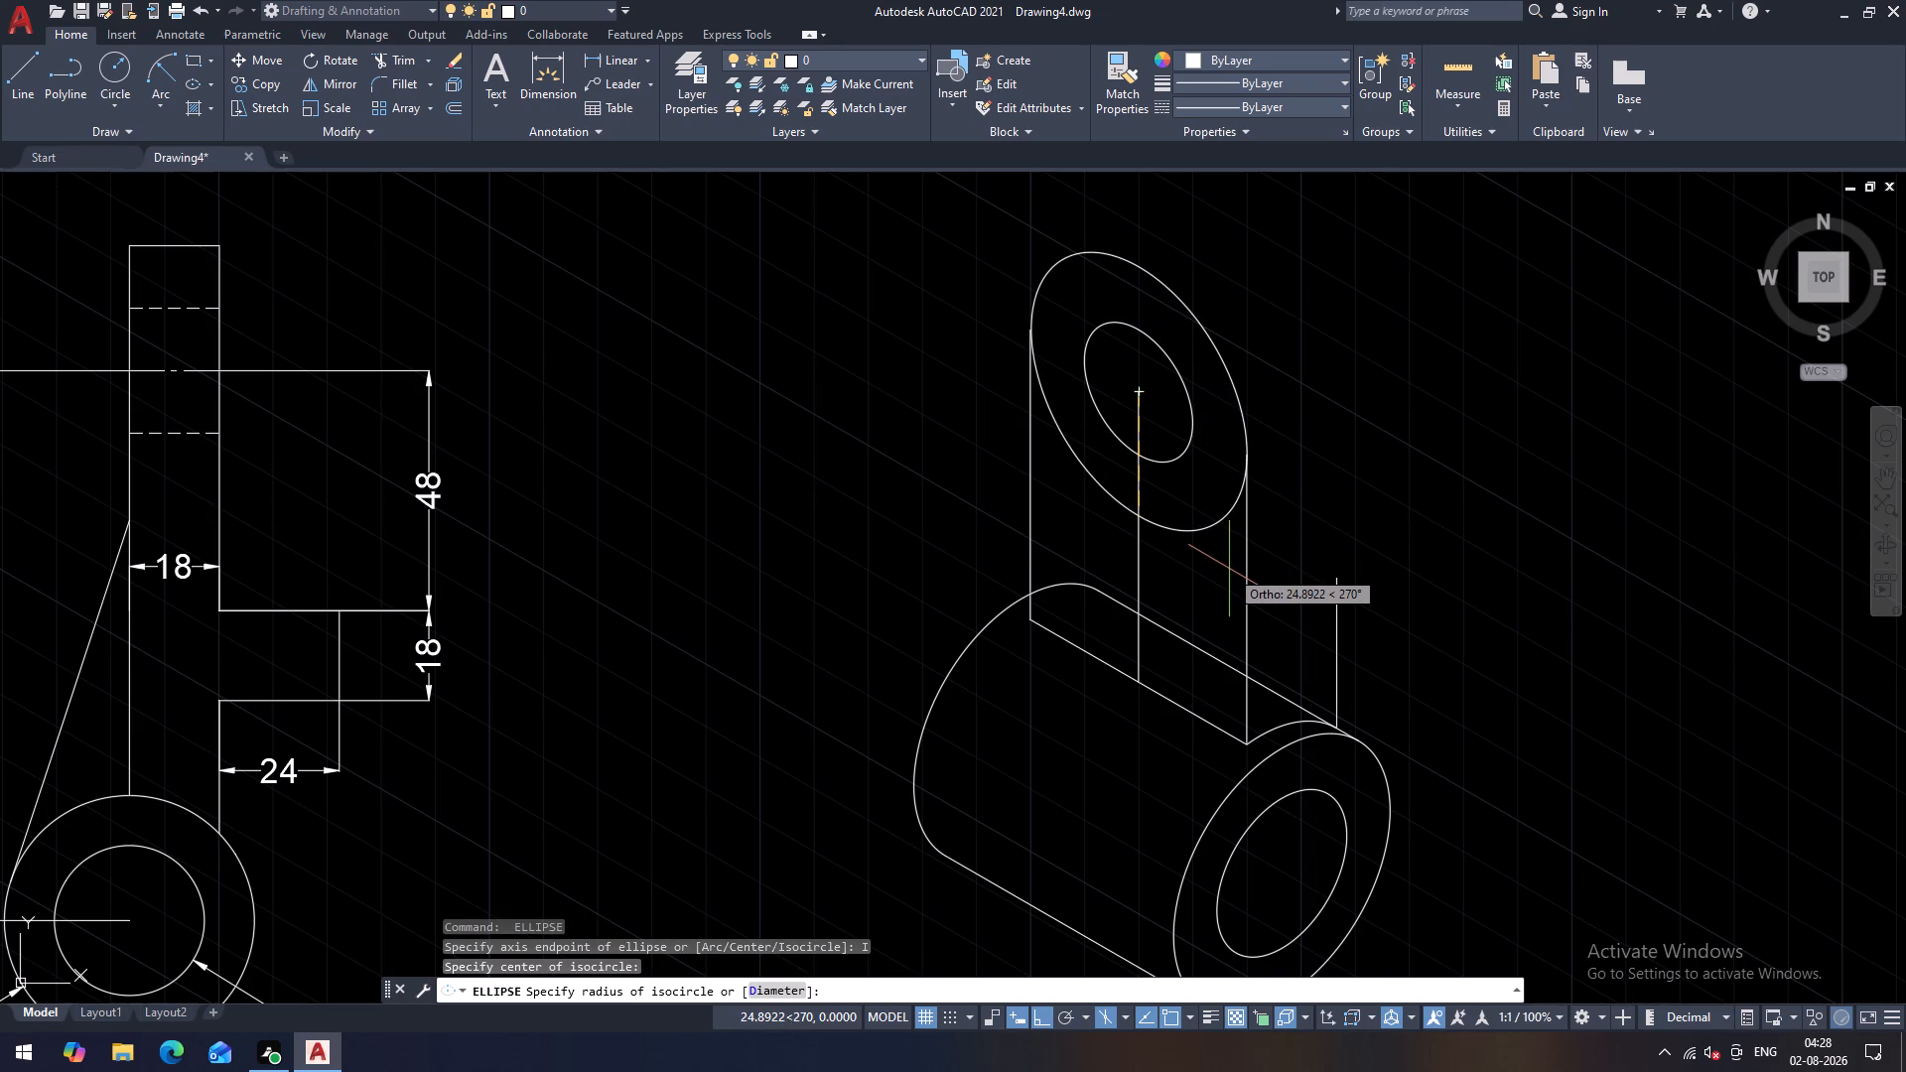
pyautogui.write('25')
pyautogui.press('Return')
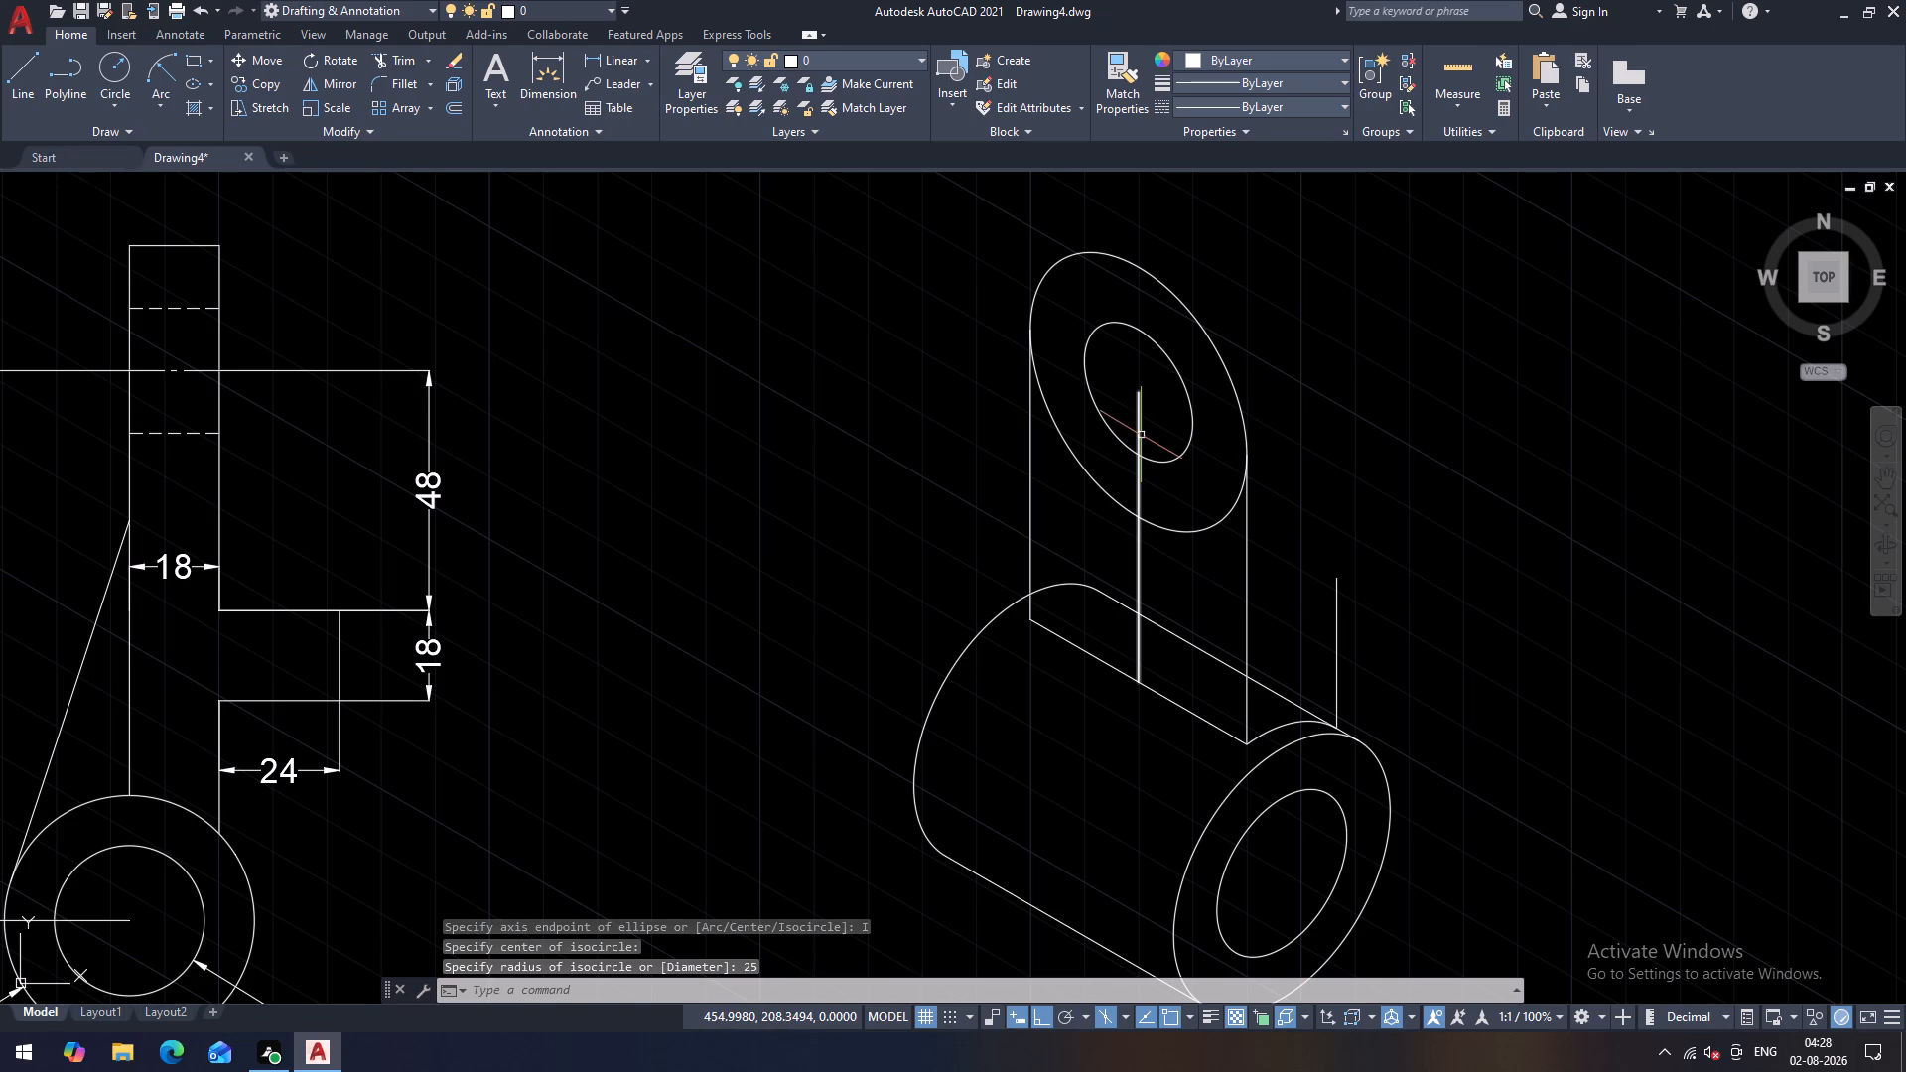
pyautogui.press('Escape')
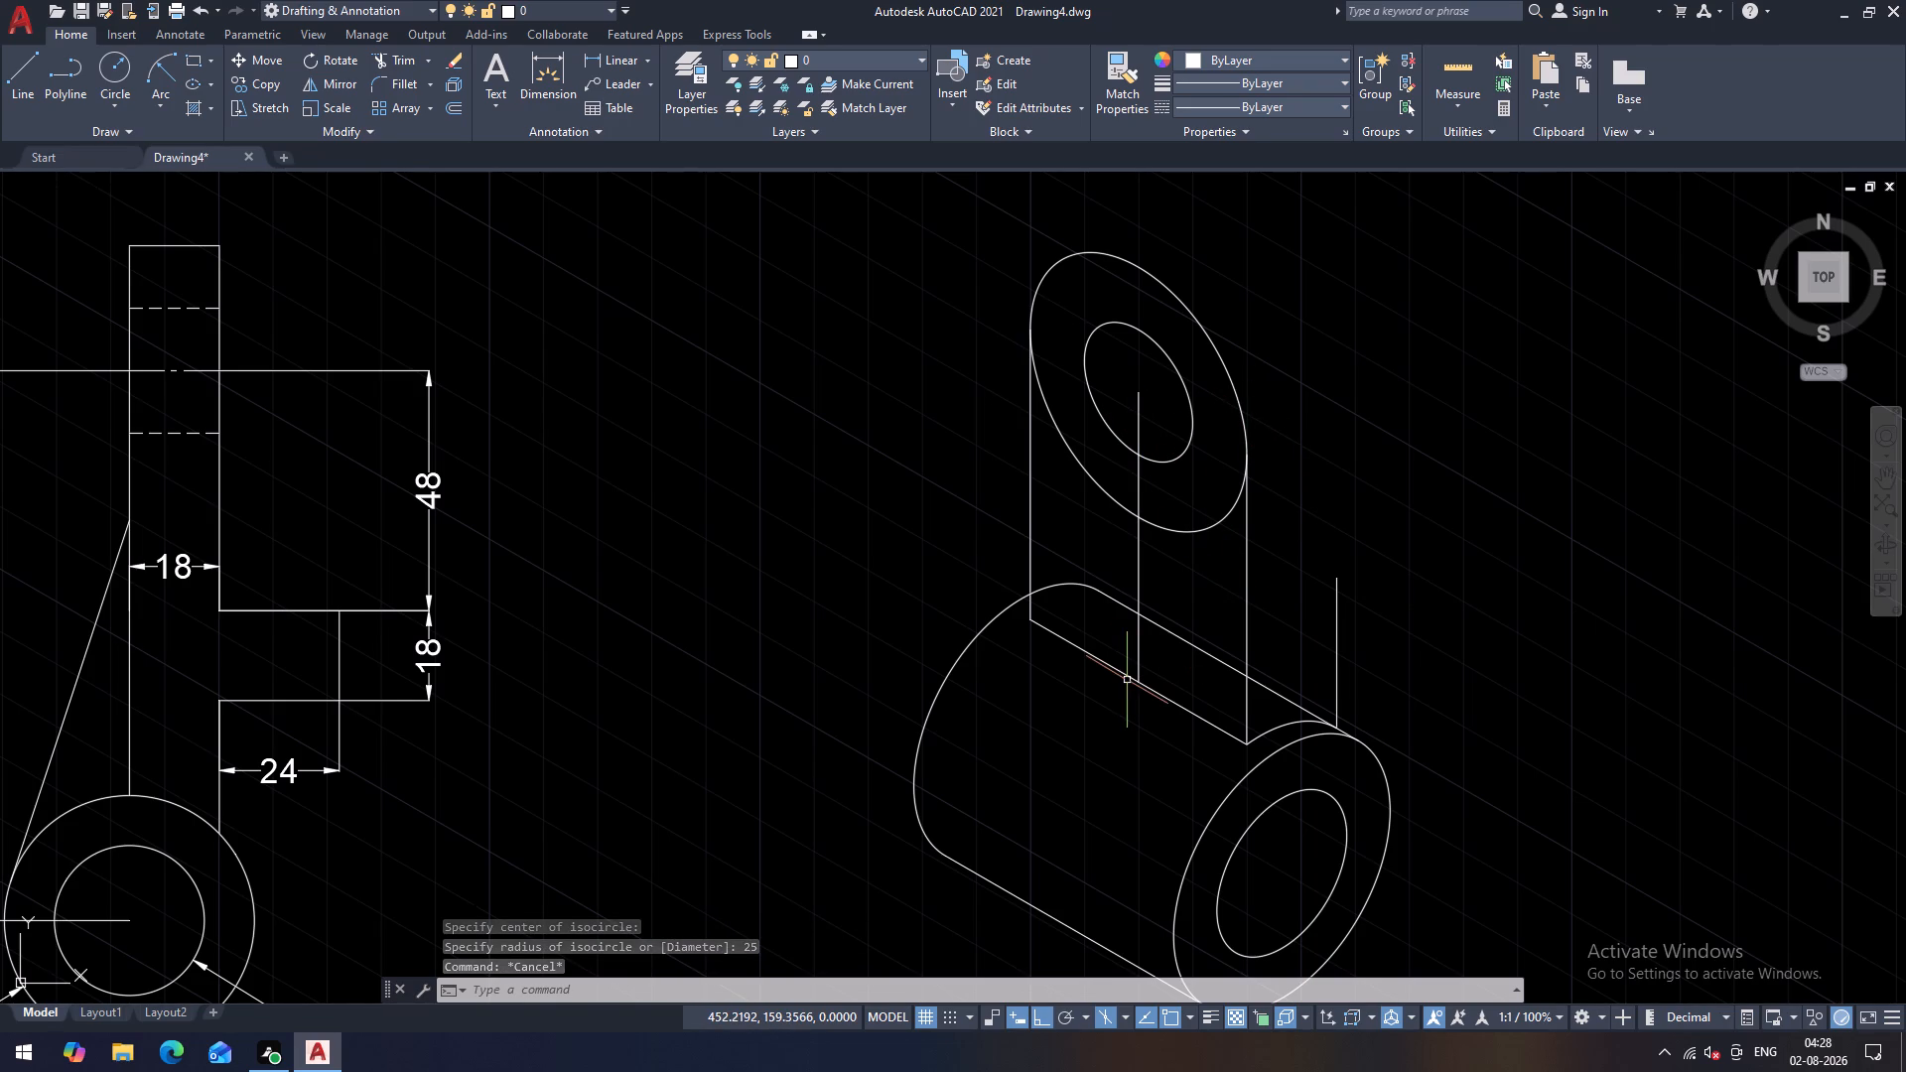
# Trim away the lower half of the 25-radius isocircle between the two outer vertical lines.
pyautogui.write('tr')
pyautogui.press('space')
pyautogui.press('space')
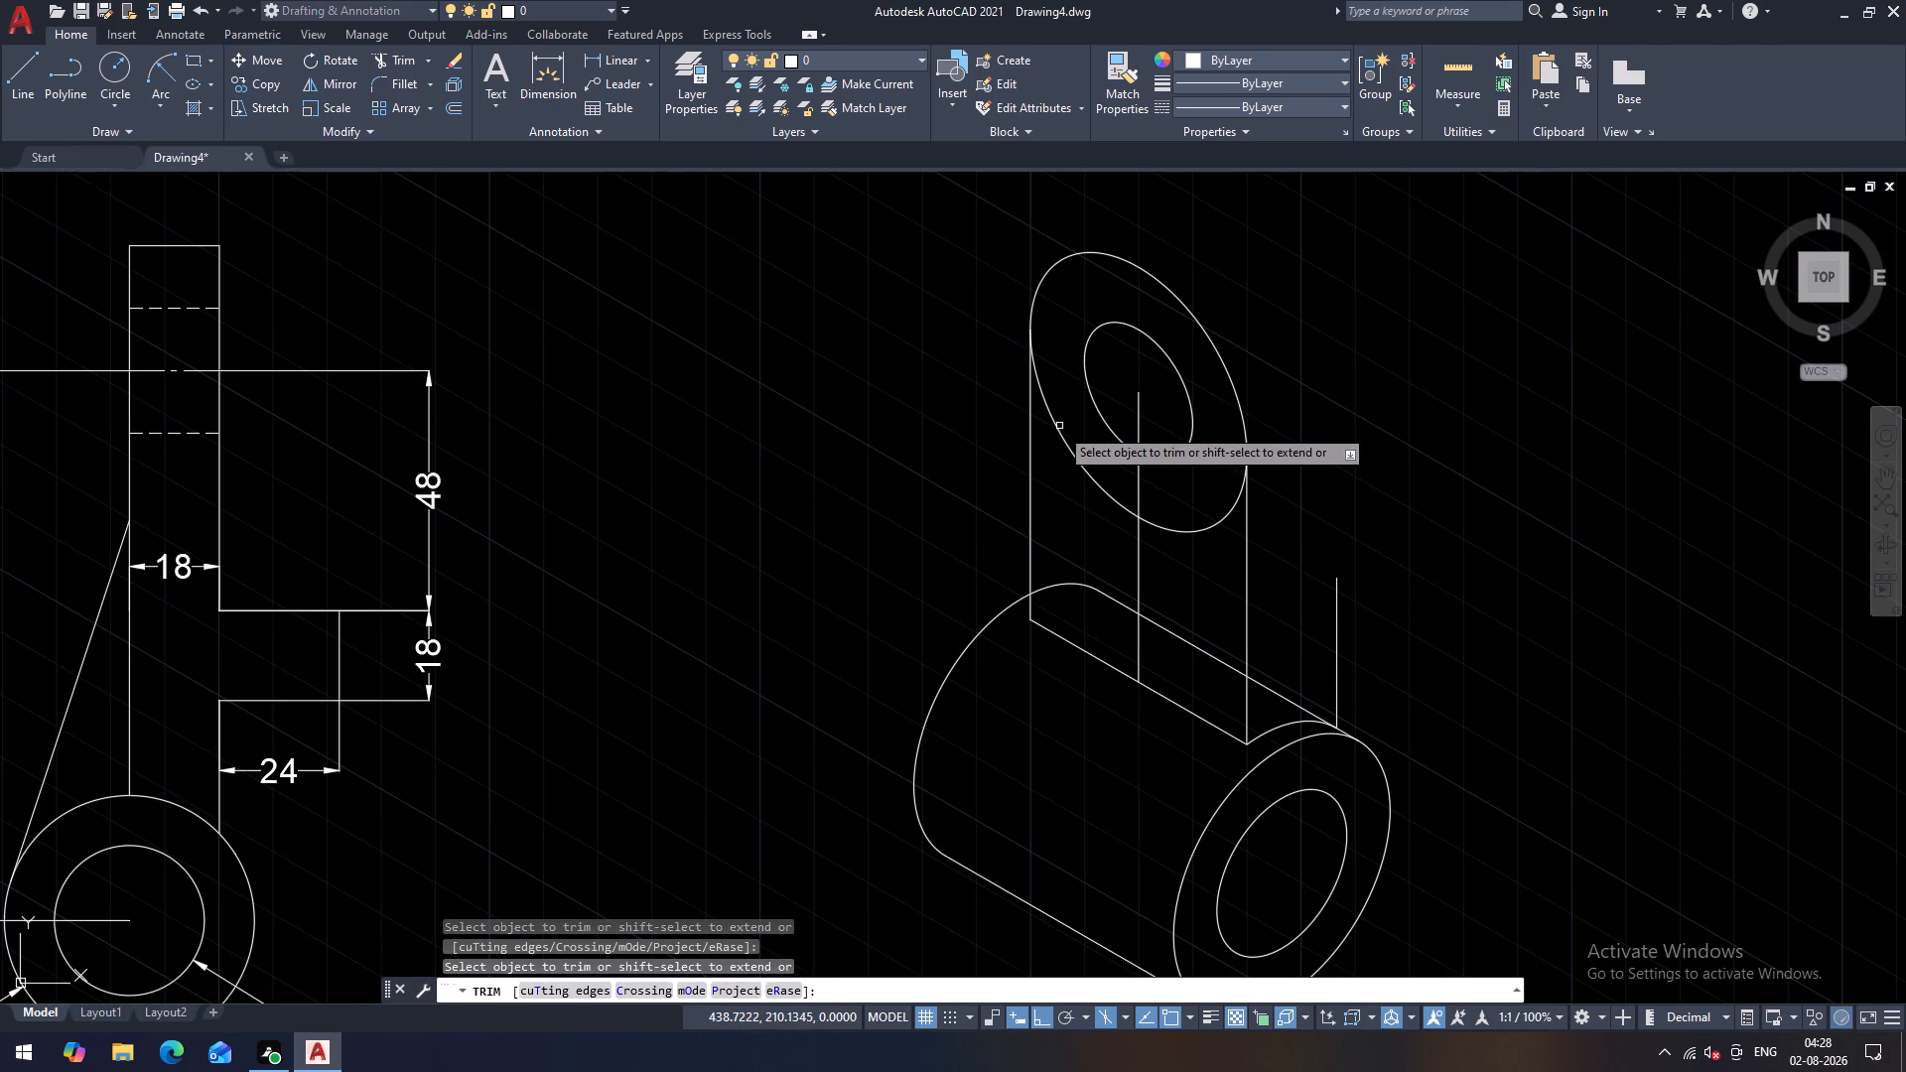
pyautogui.click(1059, 428)
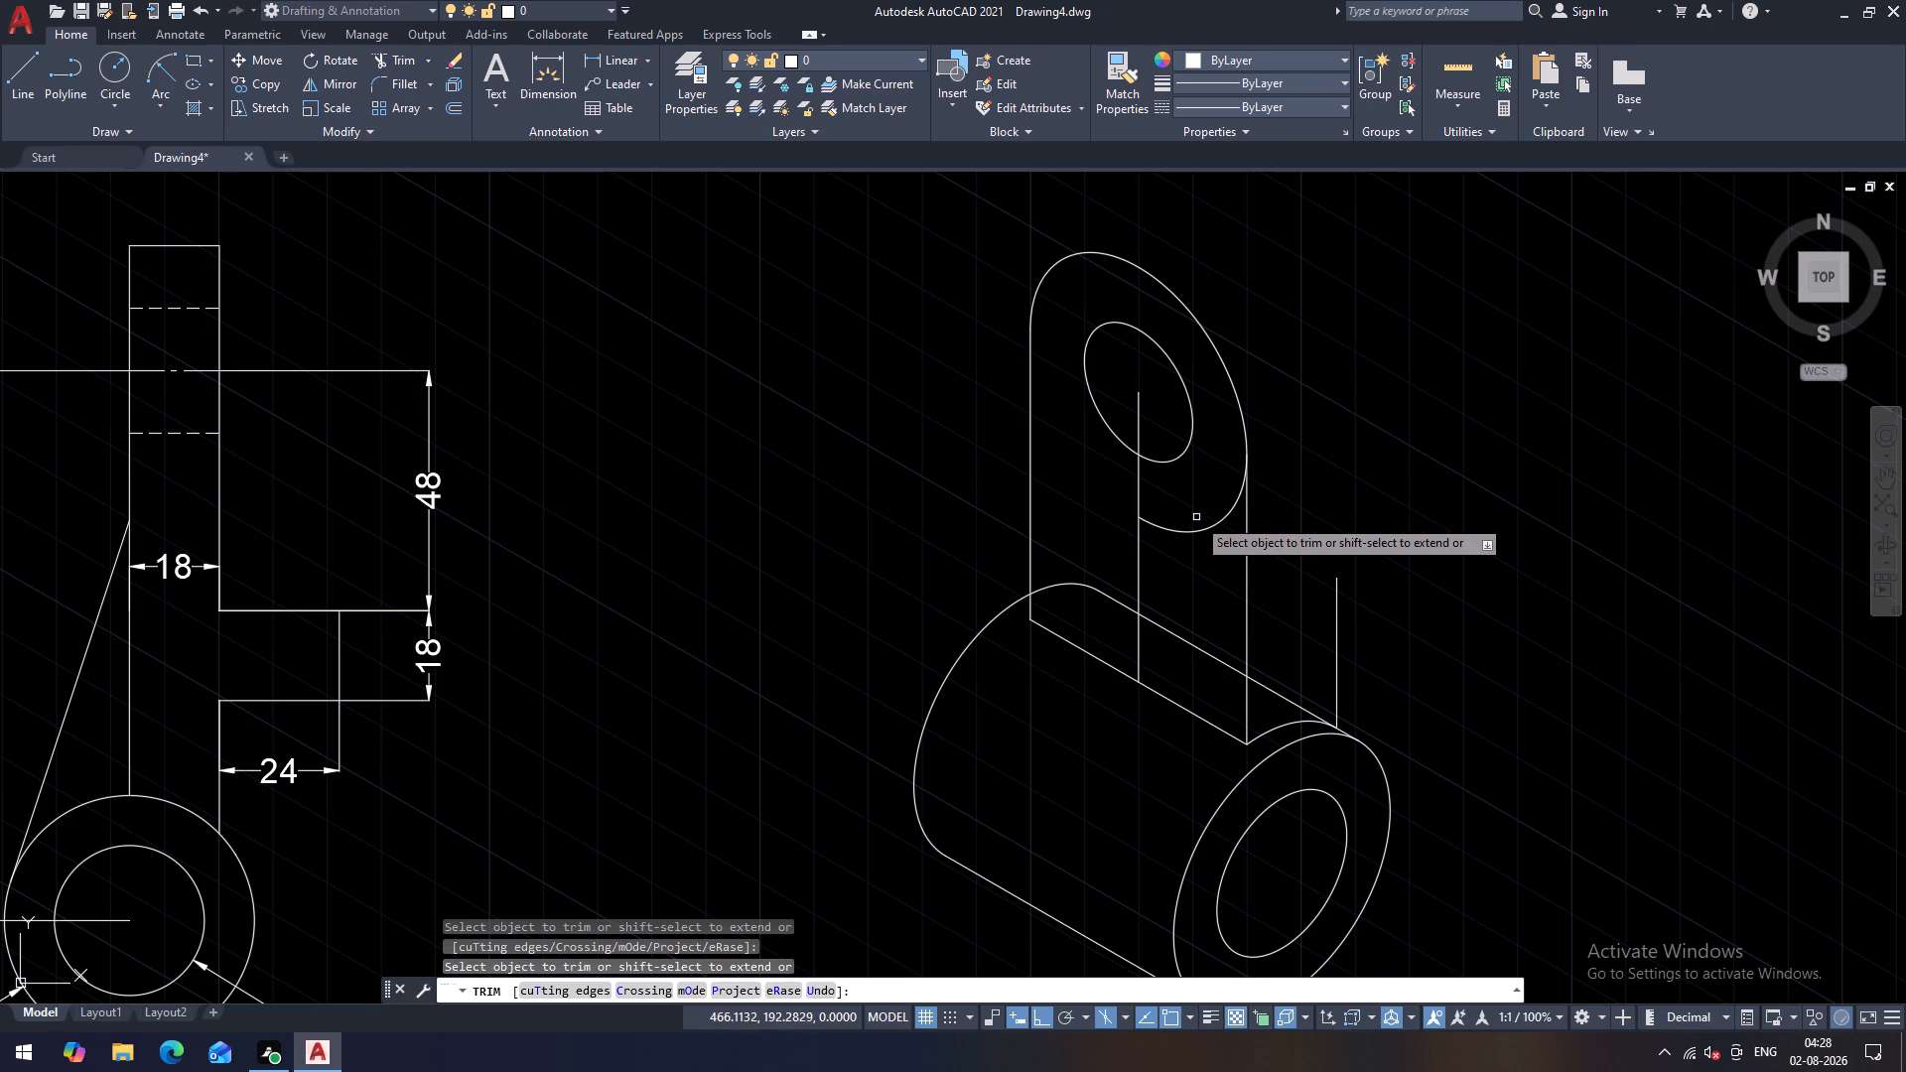
pyautogui.click(1199, 532)
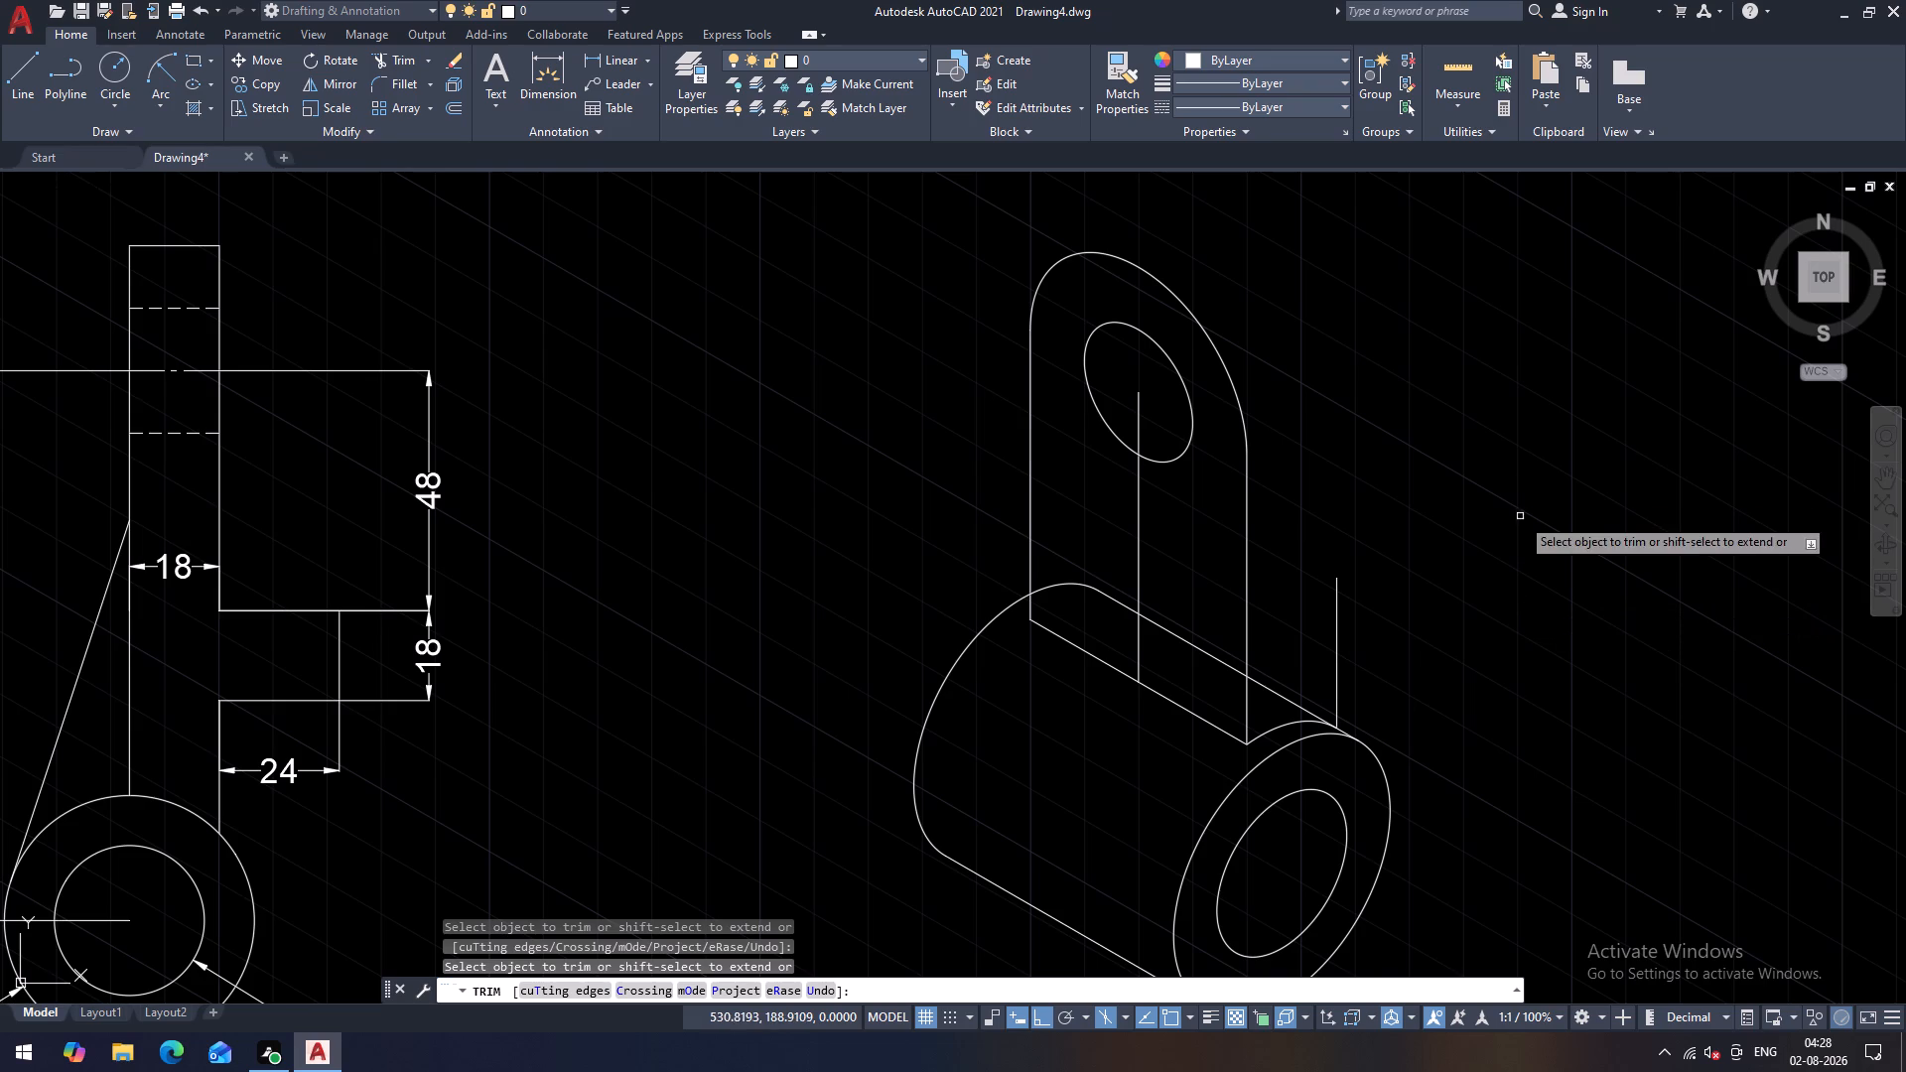
pyautogui.press('Escape')
# Draw an 18-long line at 30° from the round top's lower right end, continued about 63 straight down to the cylinder's upper edge line.
pyautogui.moveTo(22, 68); pyautogui.dragTo(44, 83)
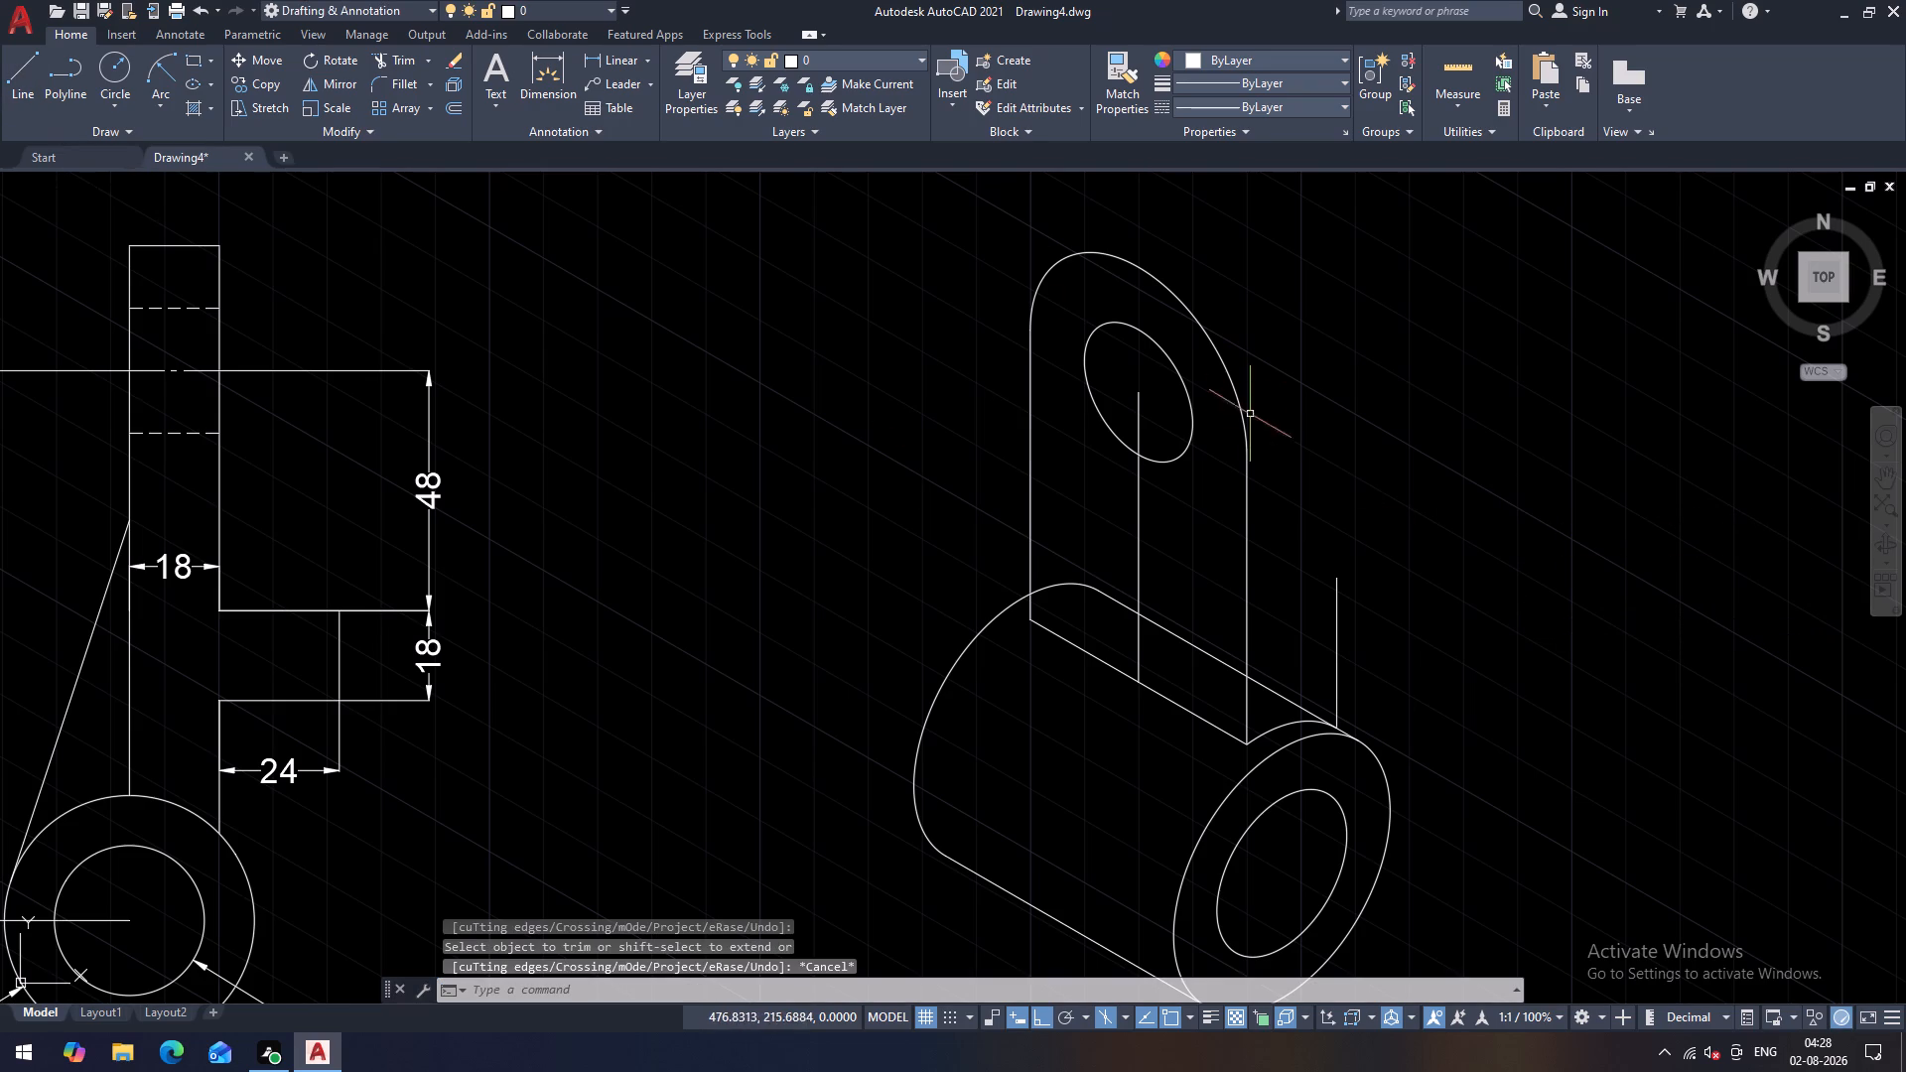
pyautogui.press('Escape')
pyautogui.click(17, 67)
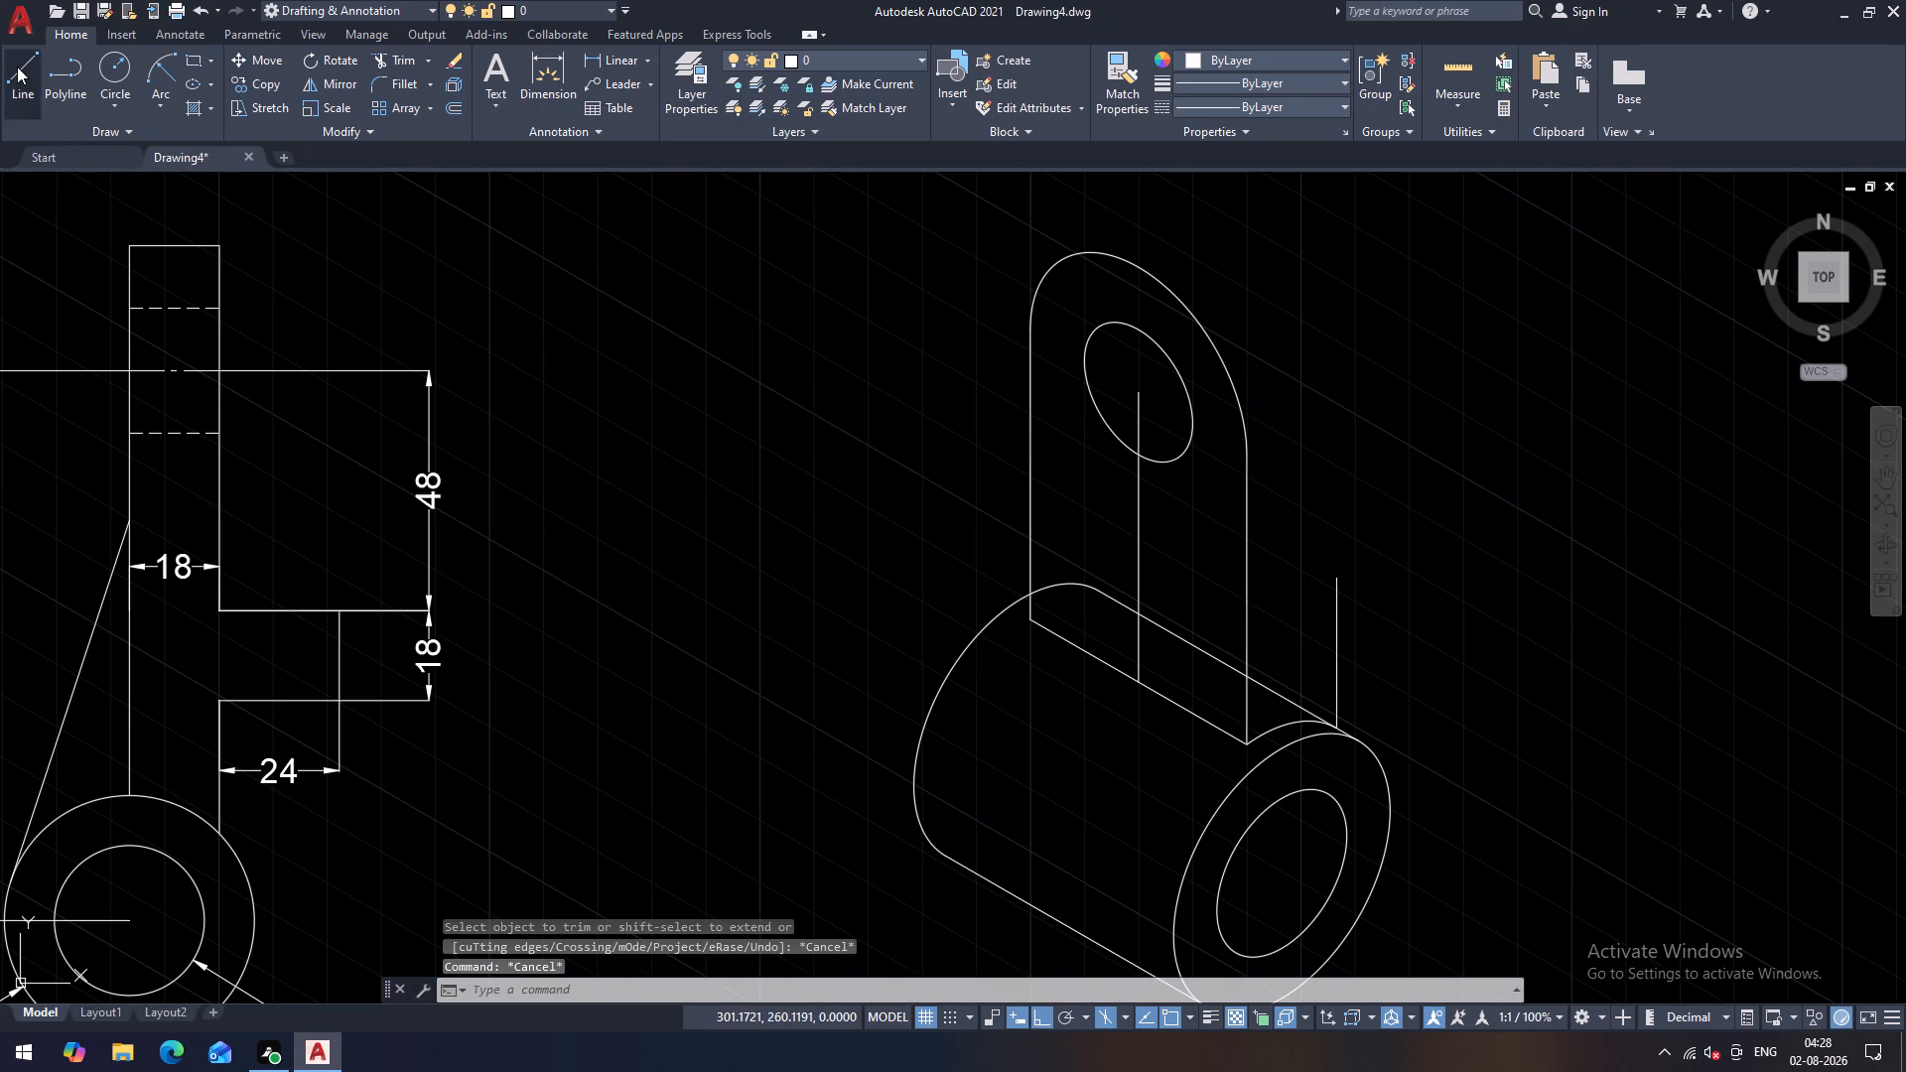
pyautogui.click(1246, 454)
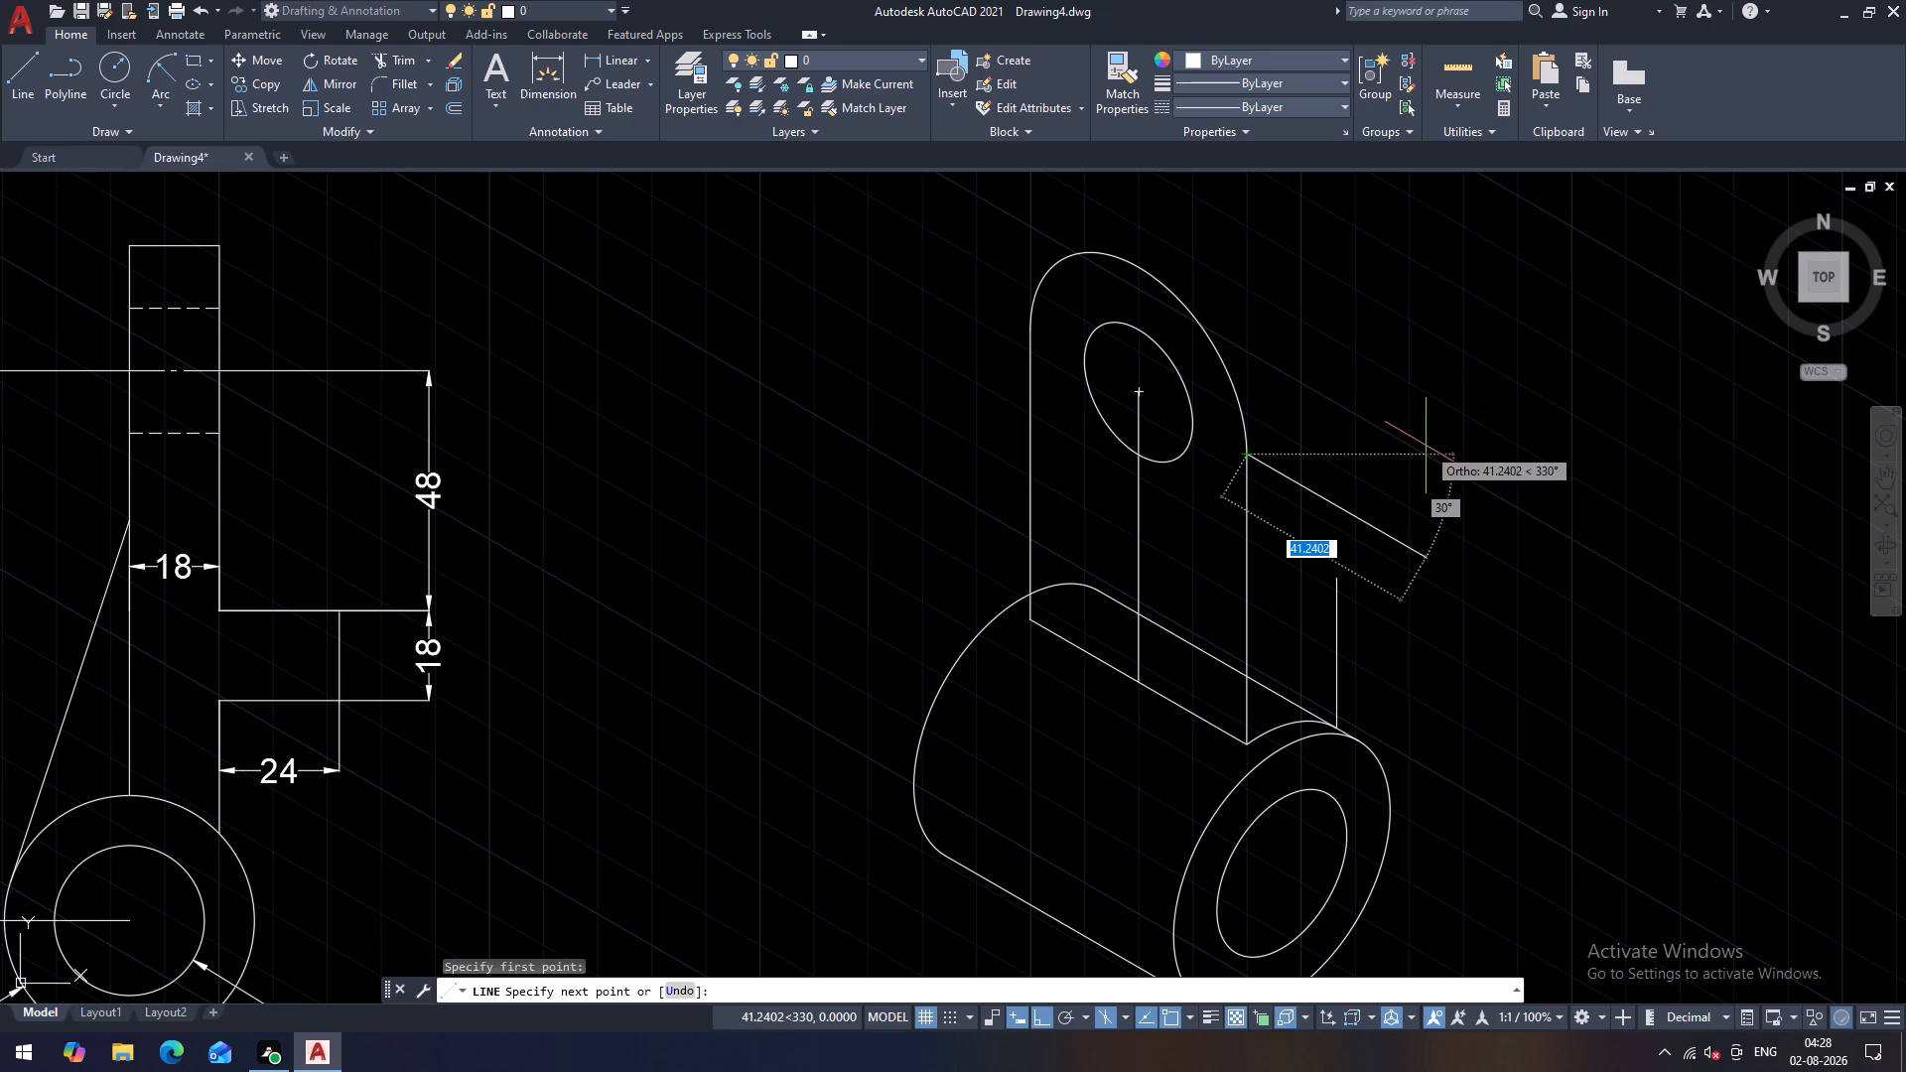
pyautogui.press('F5')
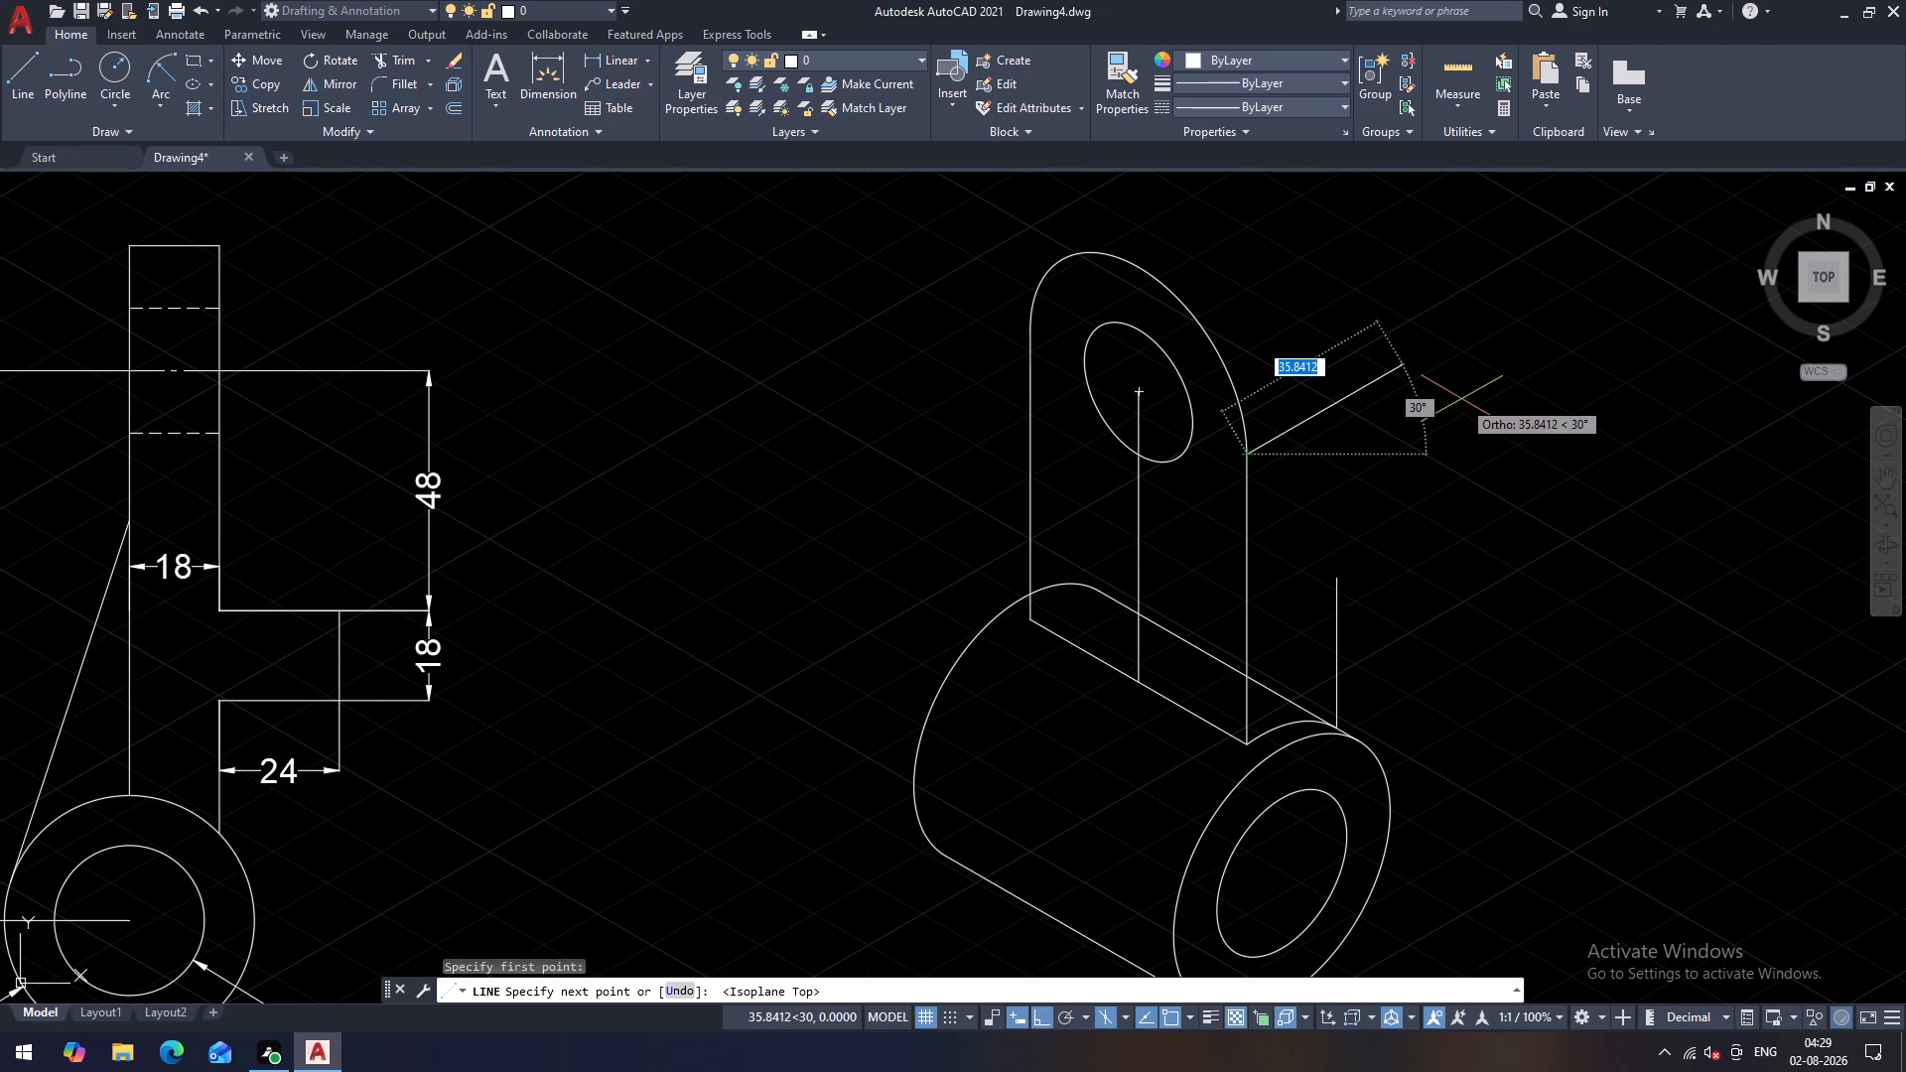
pyautogui.press('F5')
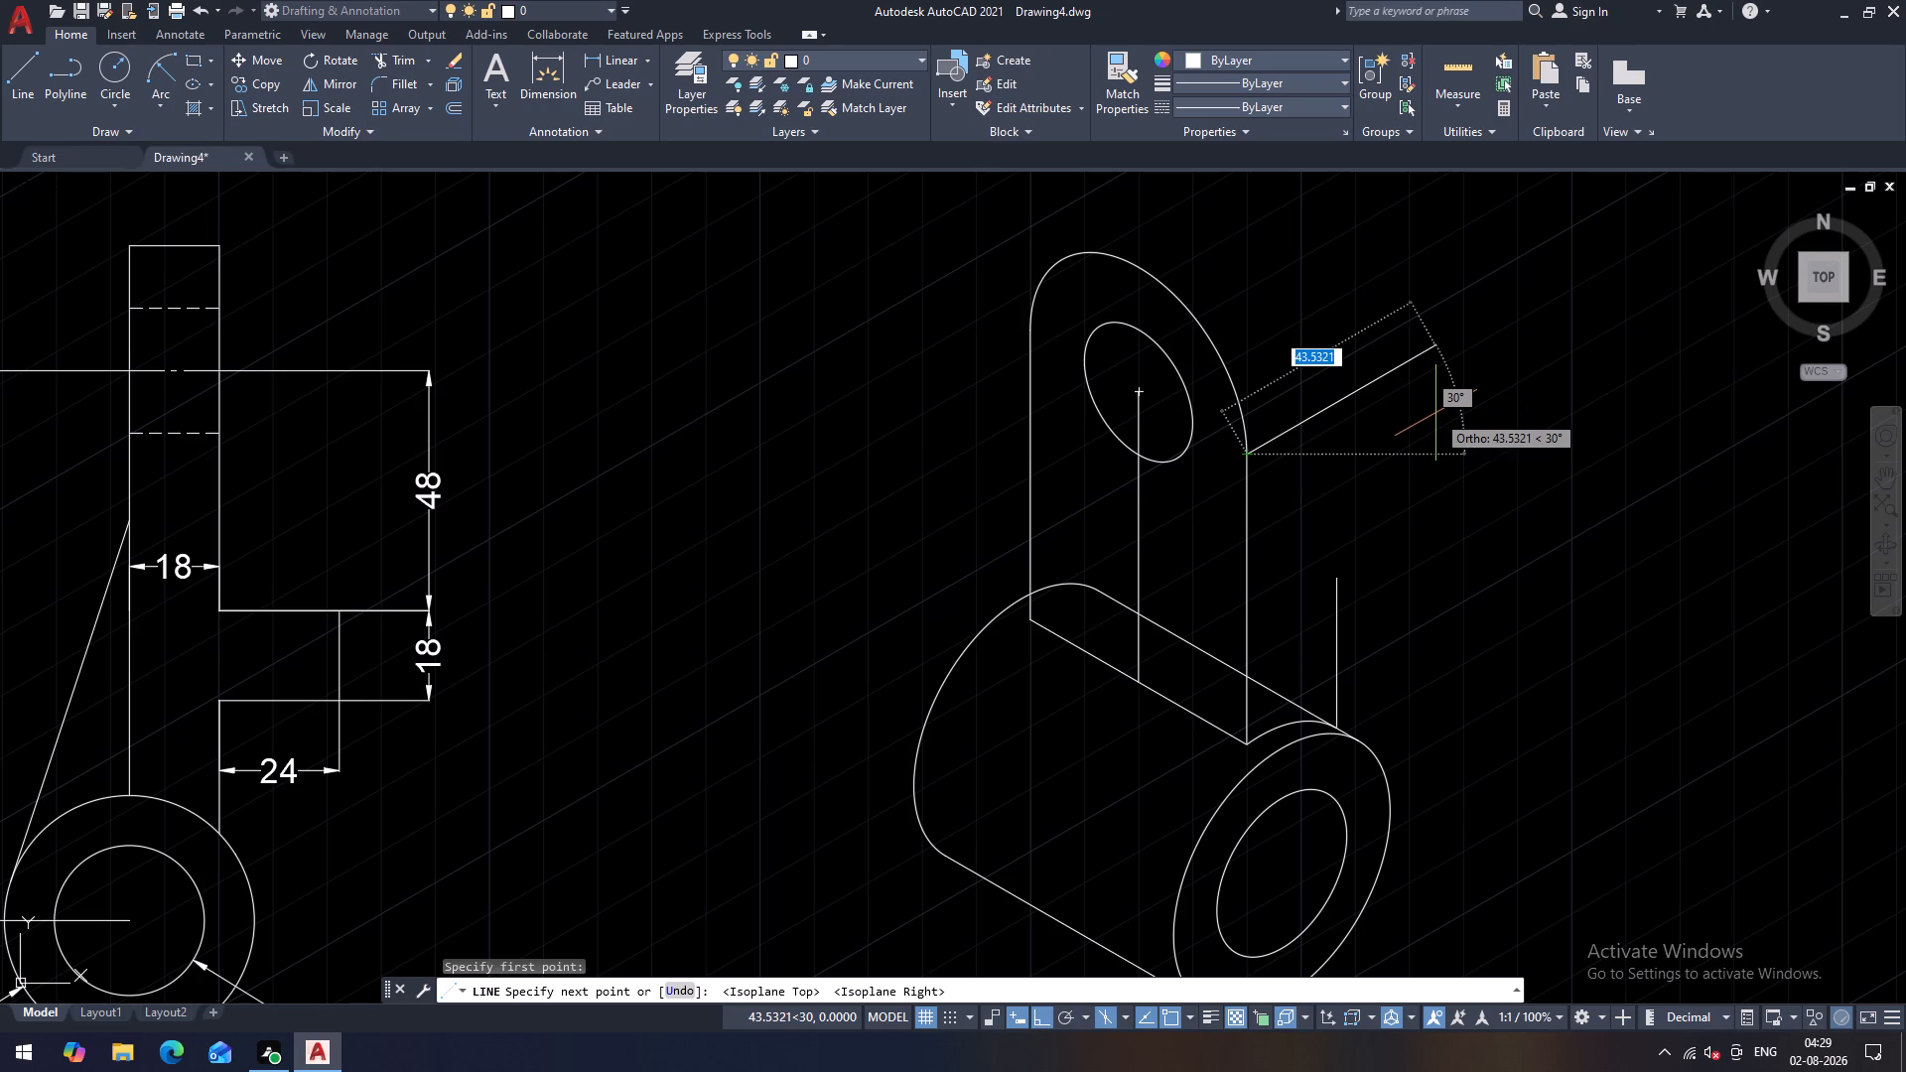
pyautogui.write('18')
pyautogui.press('Return')
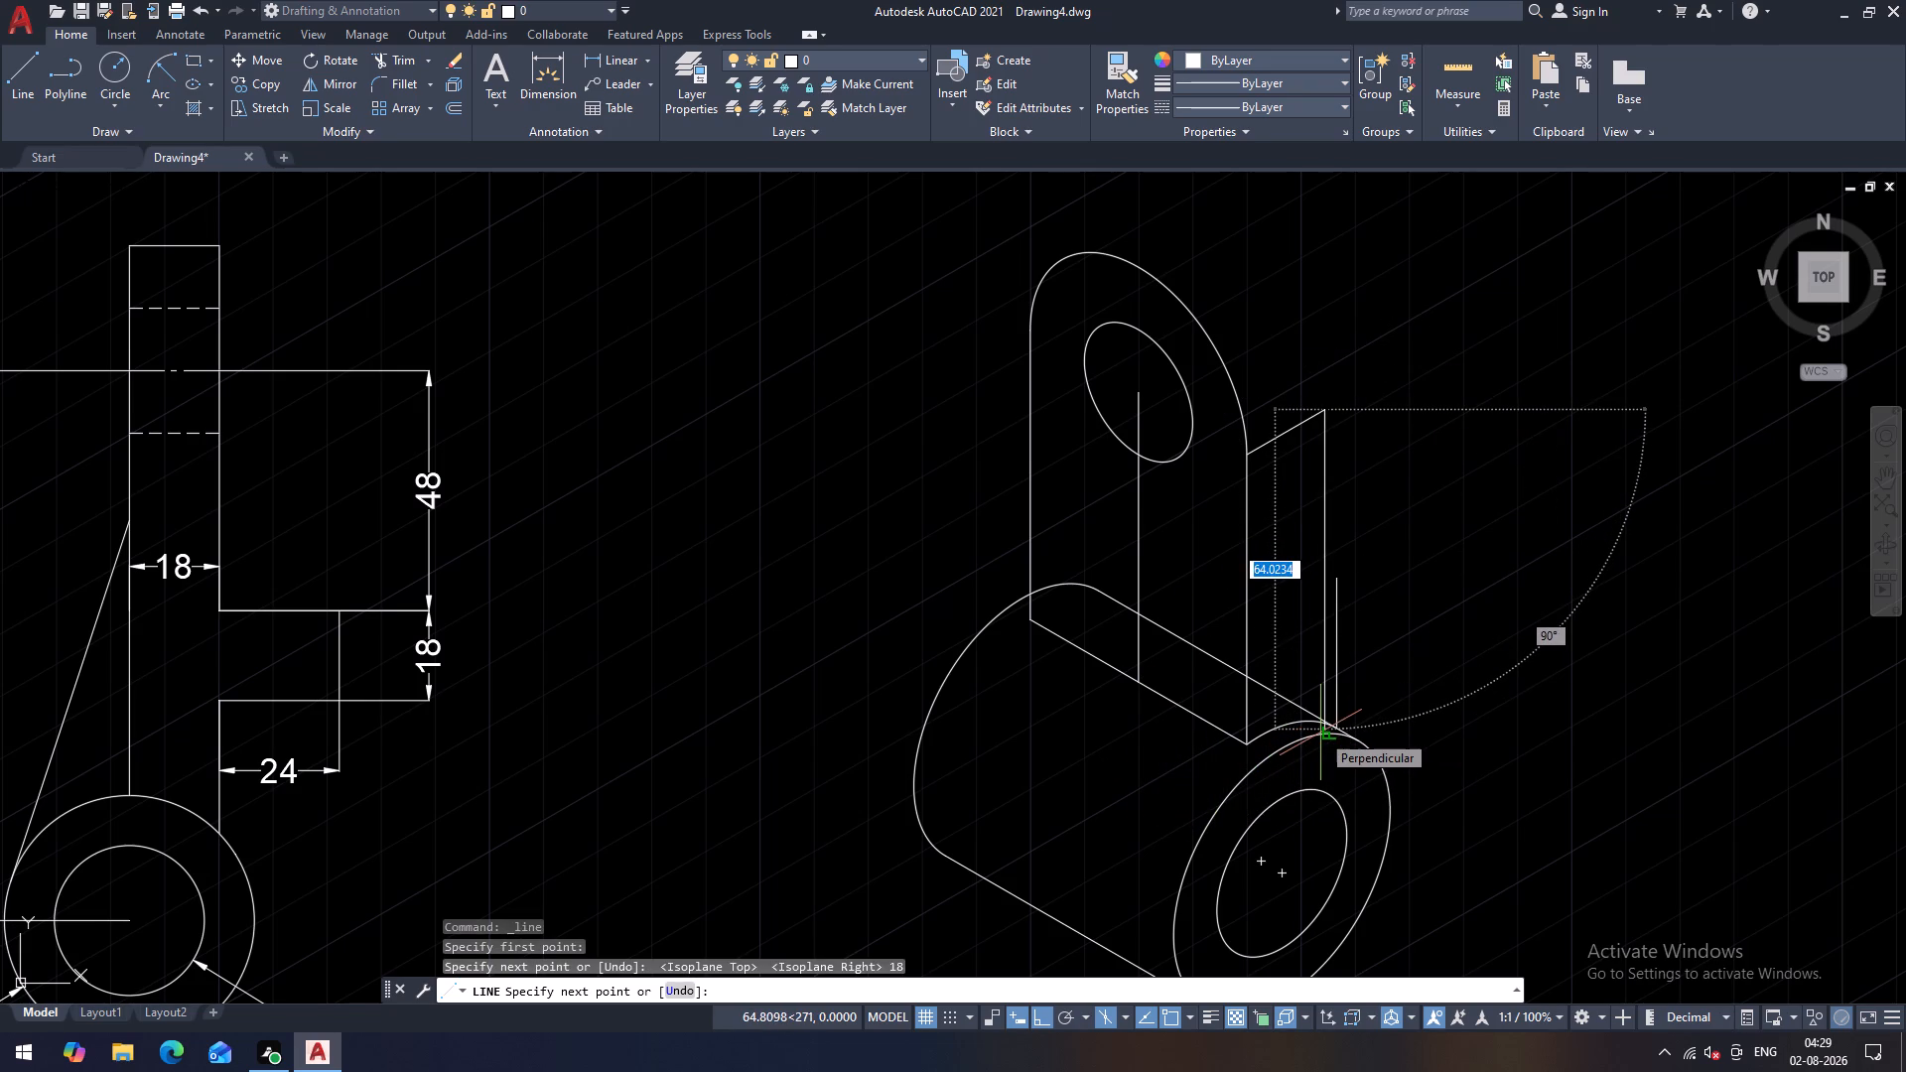
pyautogui.scroll(2, 1320, 733)
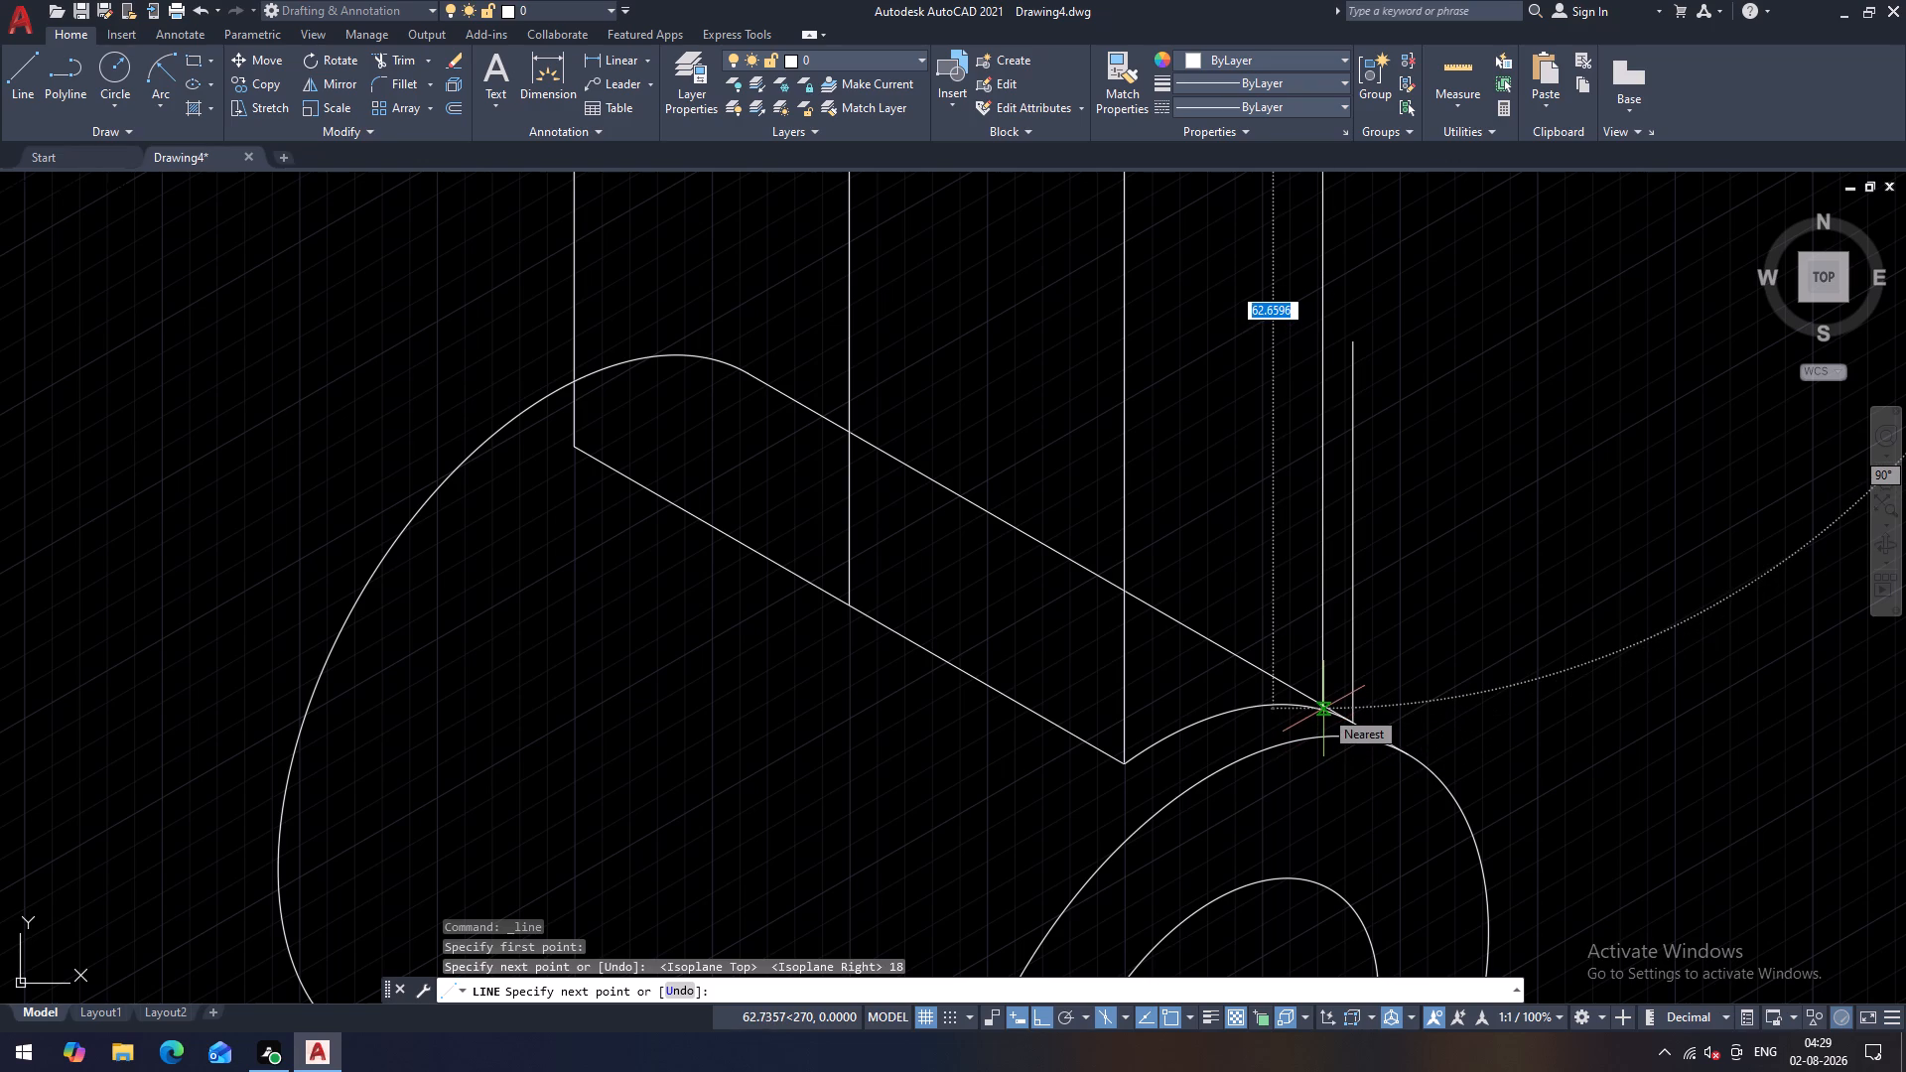
pyautogui.scroll(-1, 1323, 709)
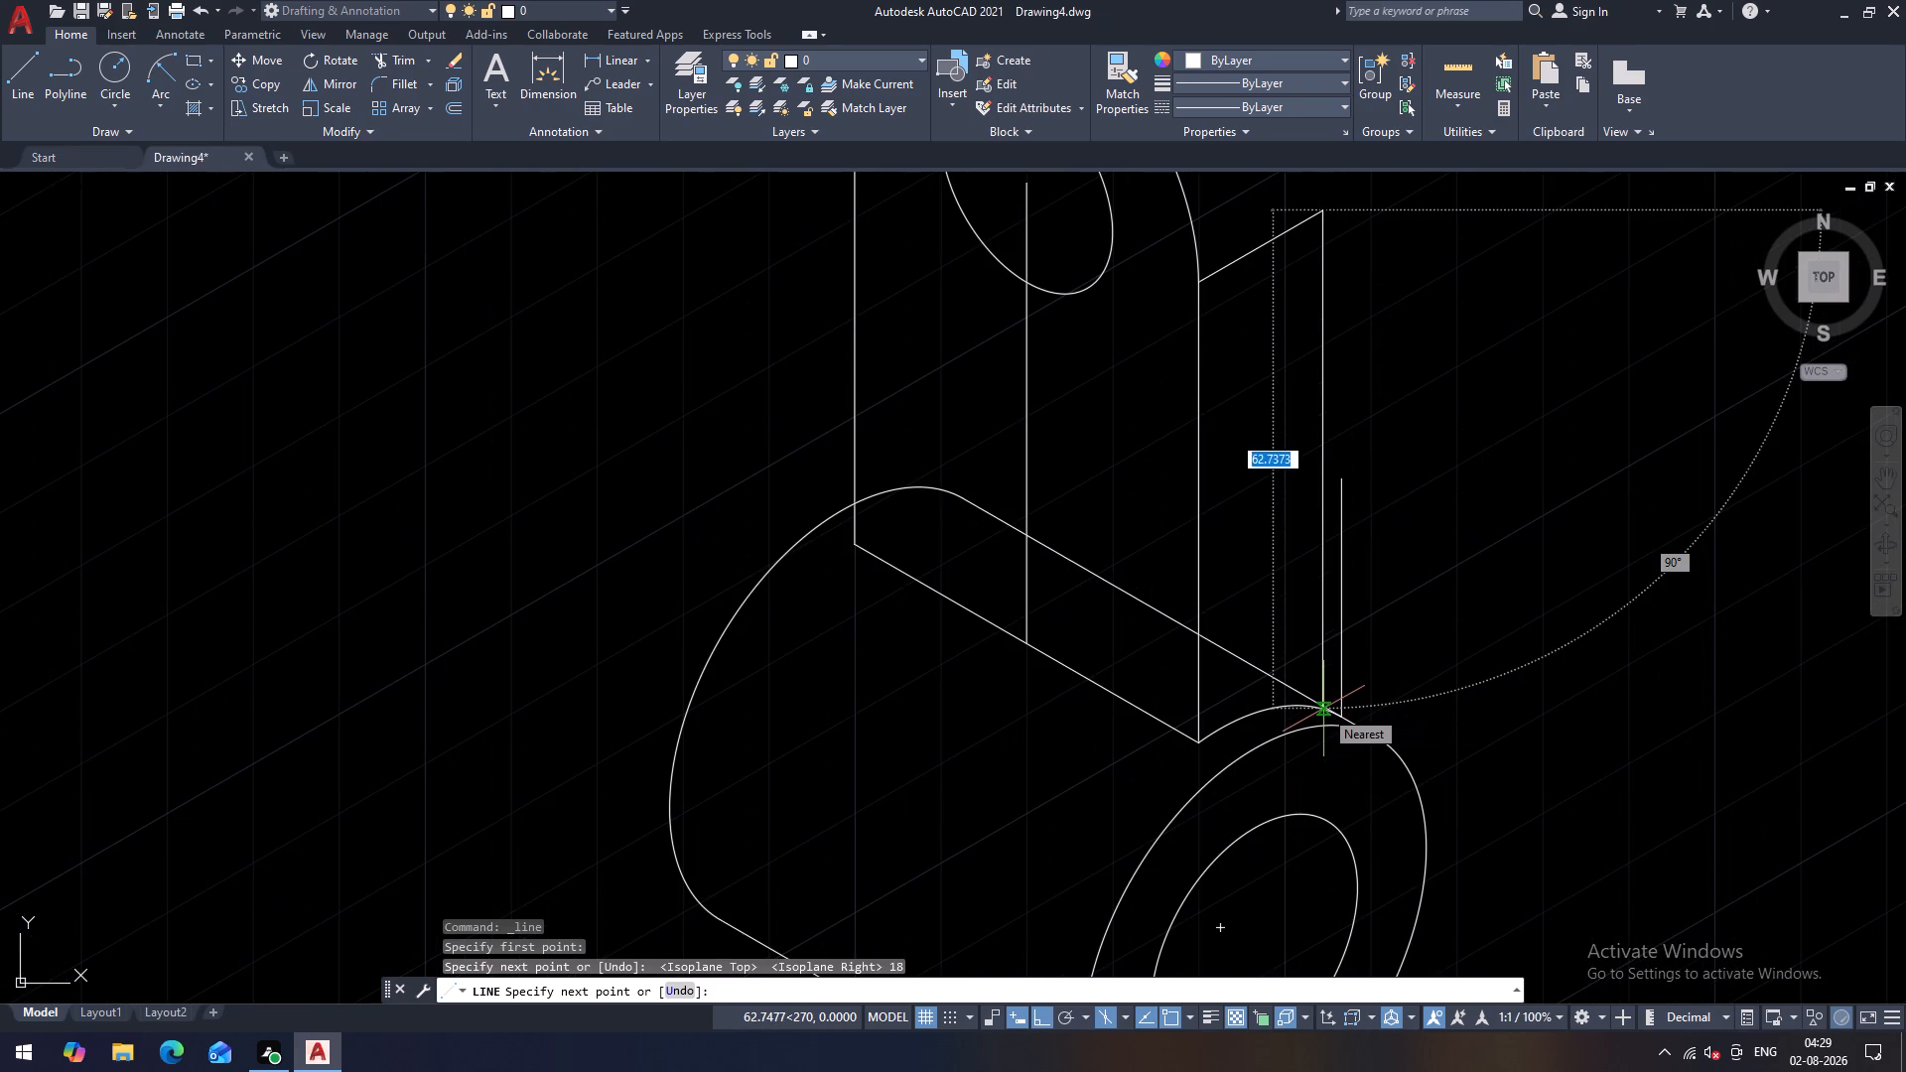
pyautogui.click(1323, 709)
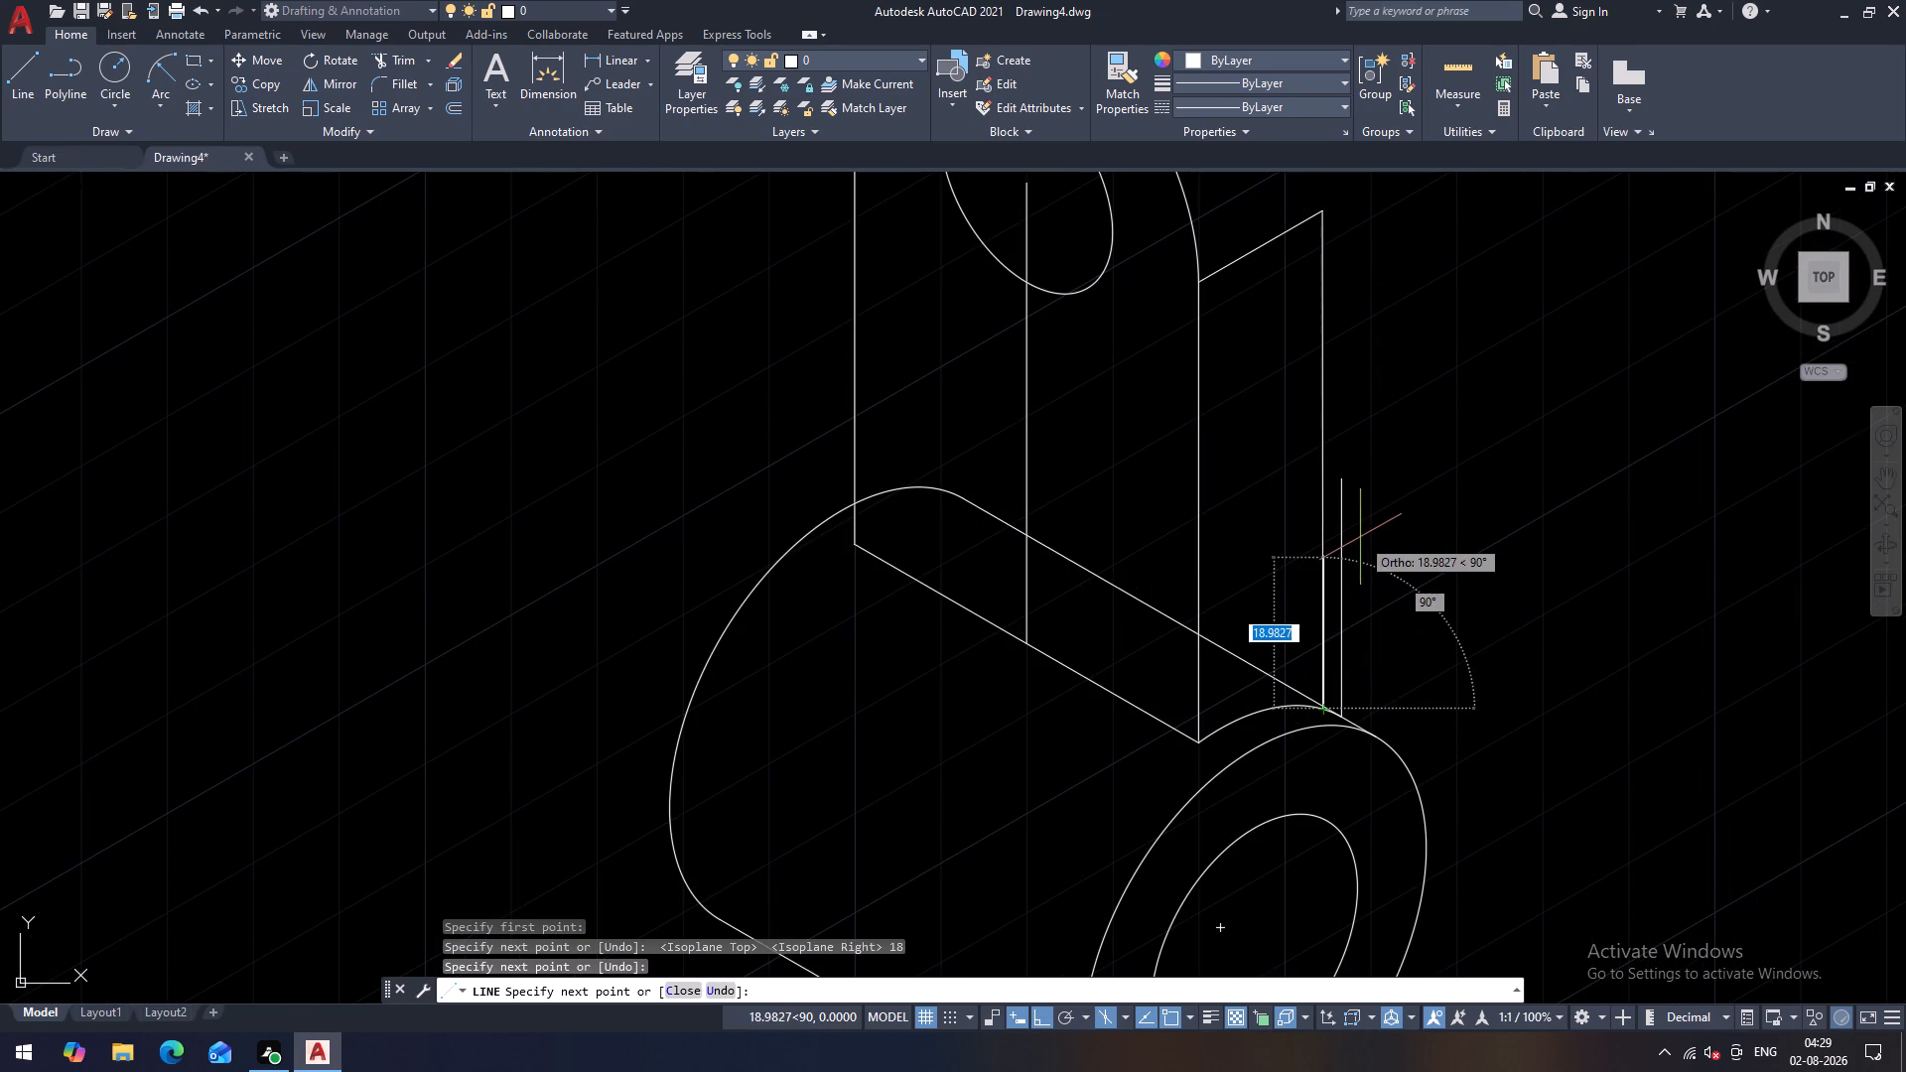
pyautogui.press('Escape')
pyautogui.scroll(1, 1318, 646)
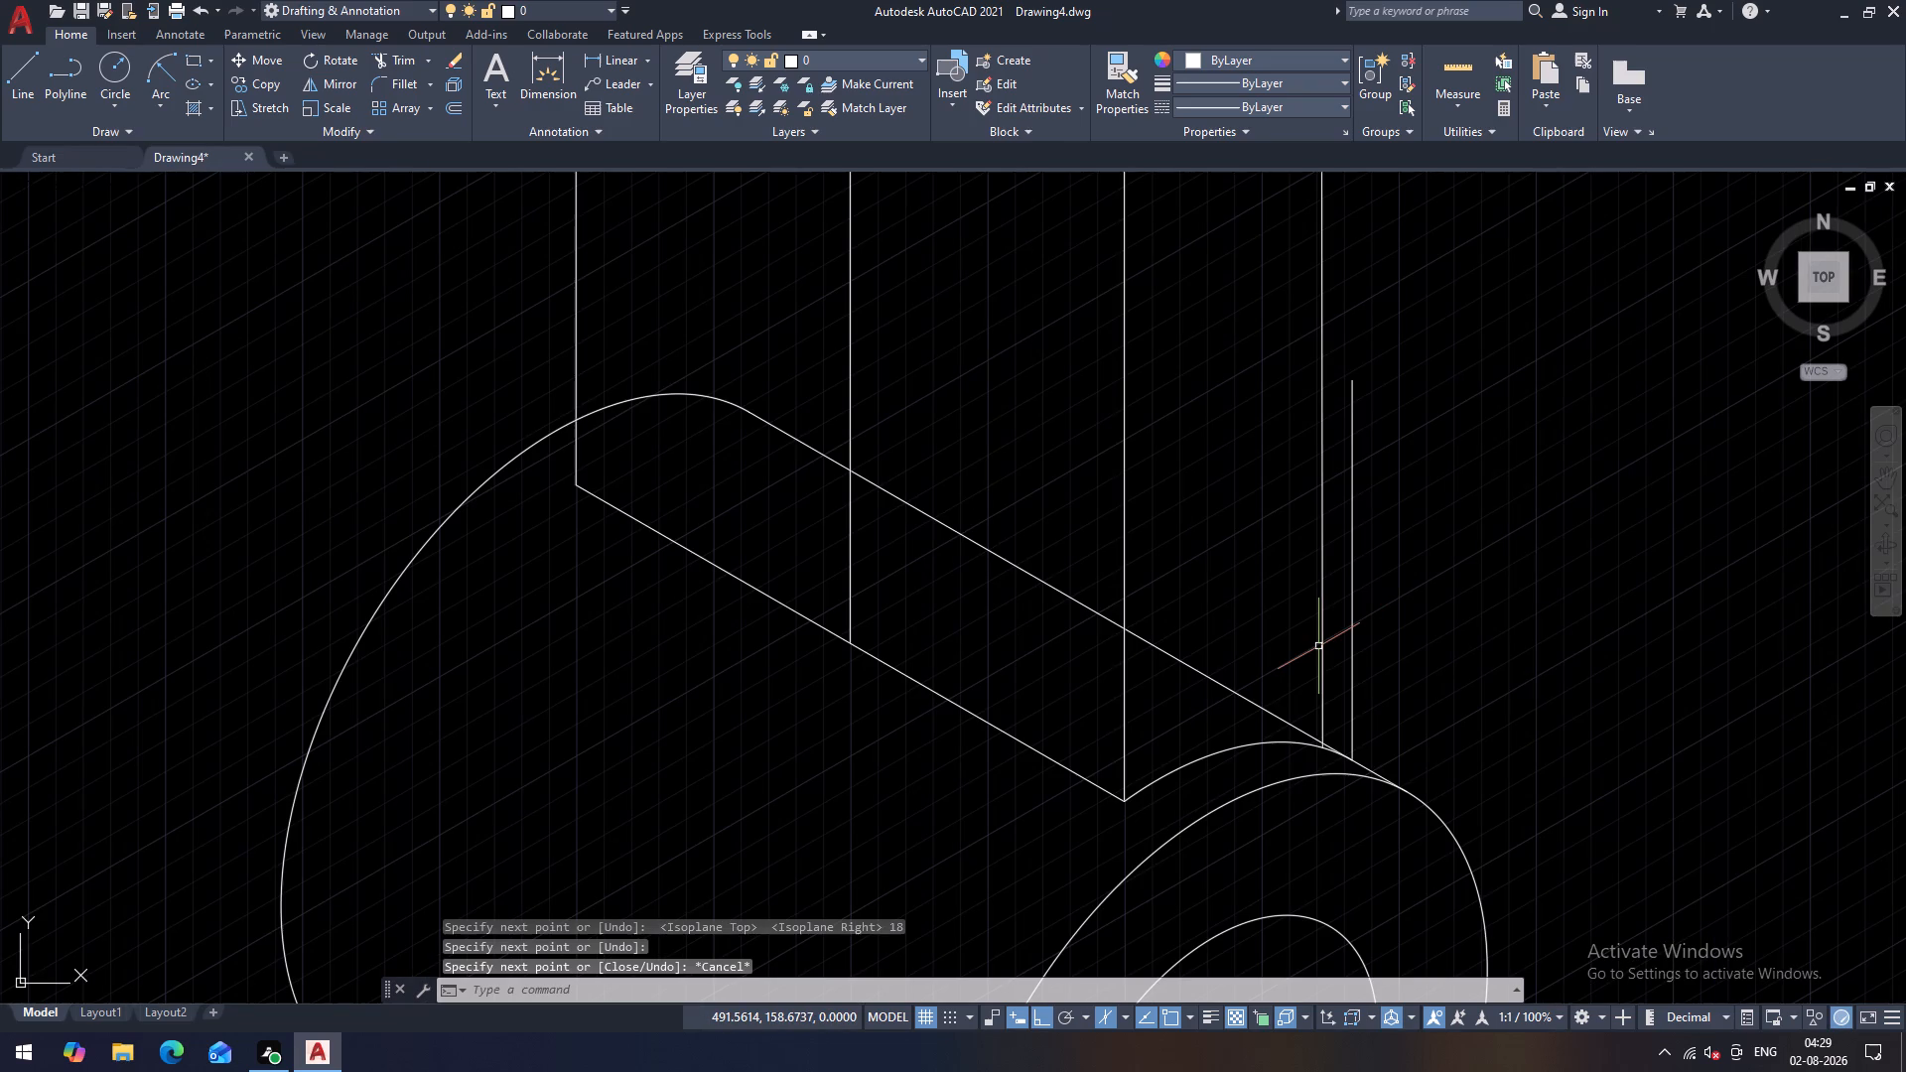
pyautogui.scroll(-2, 1318, 646)
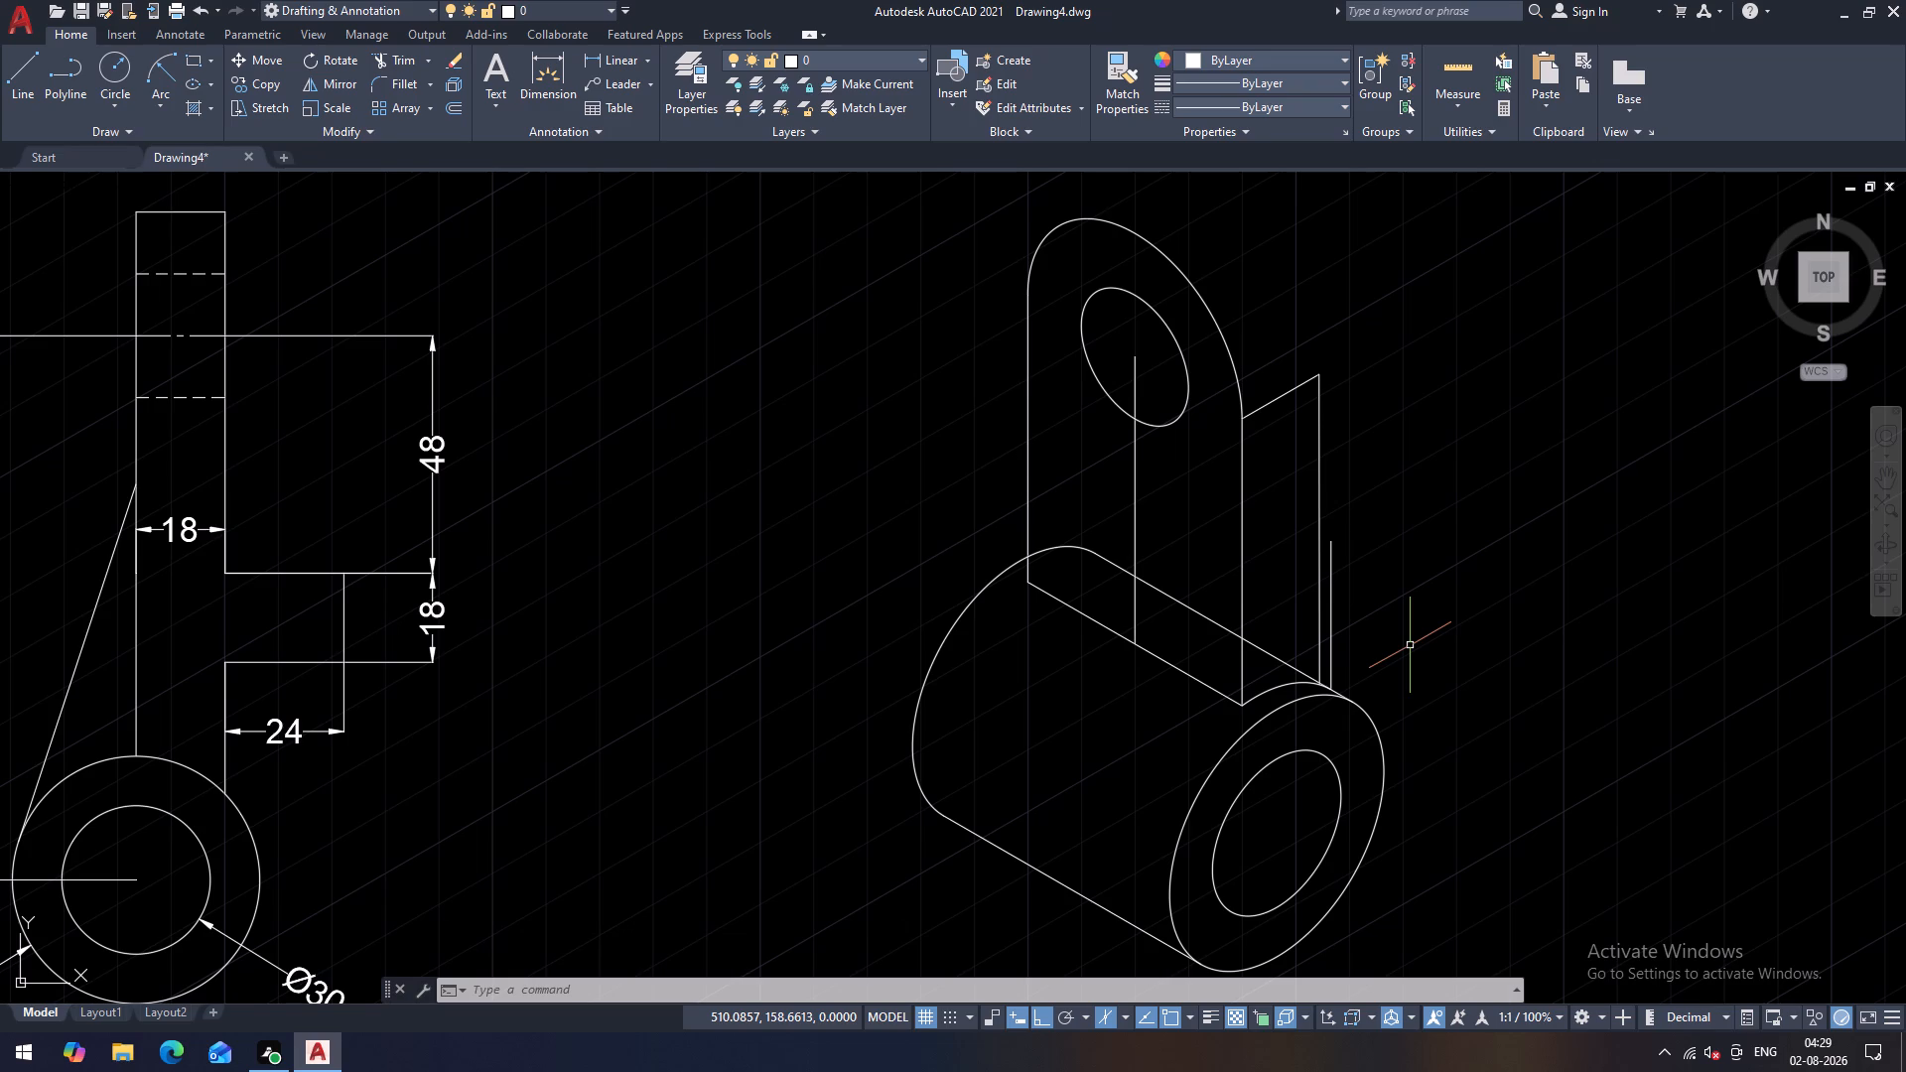
pyautogui.press('Escape')
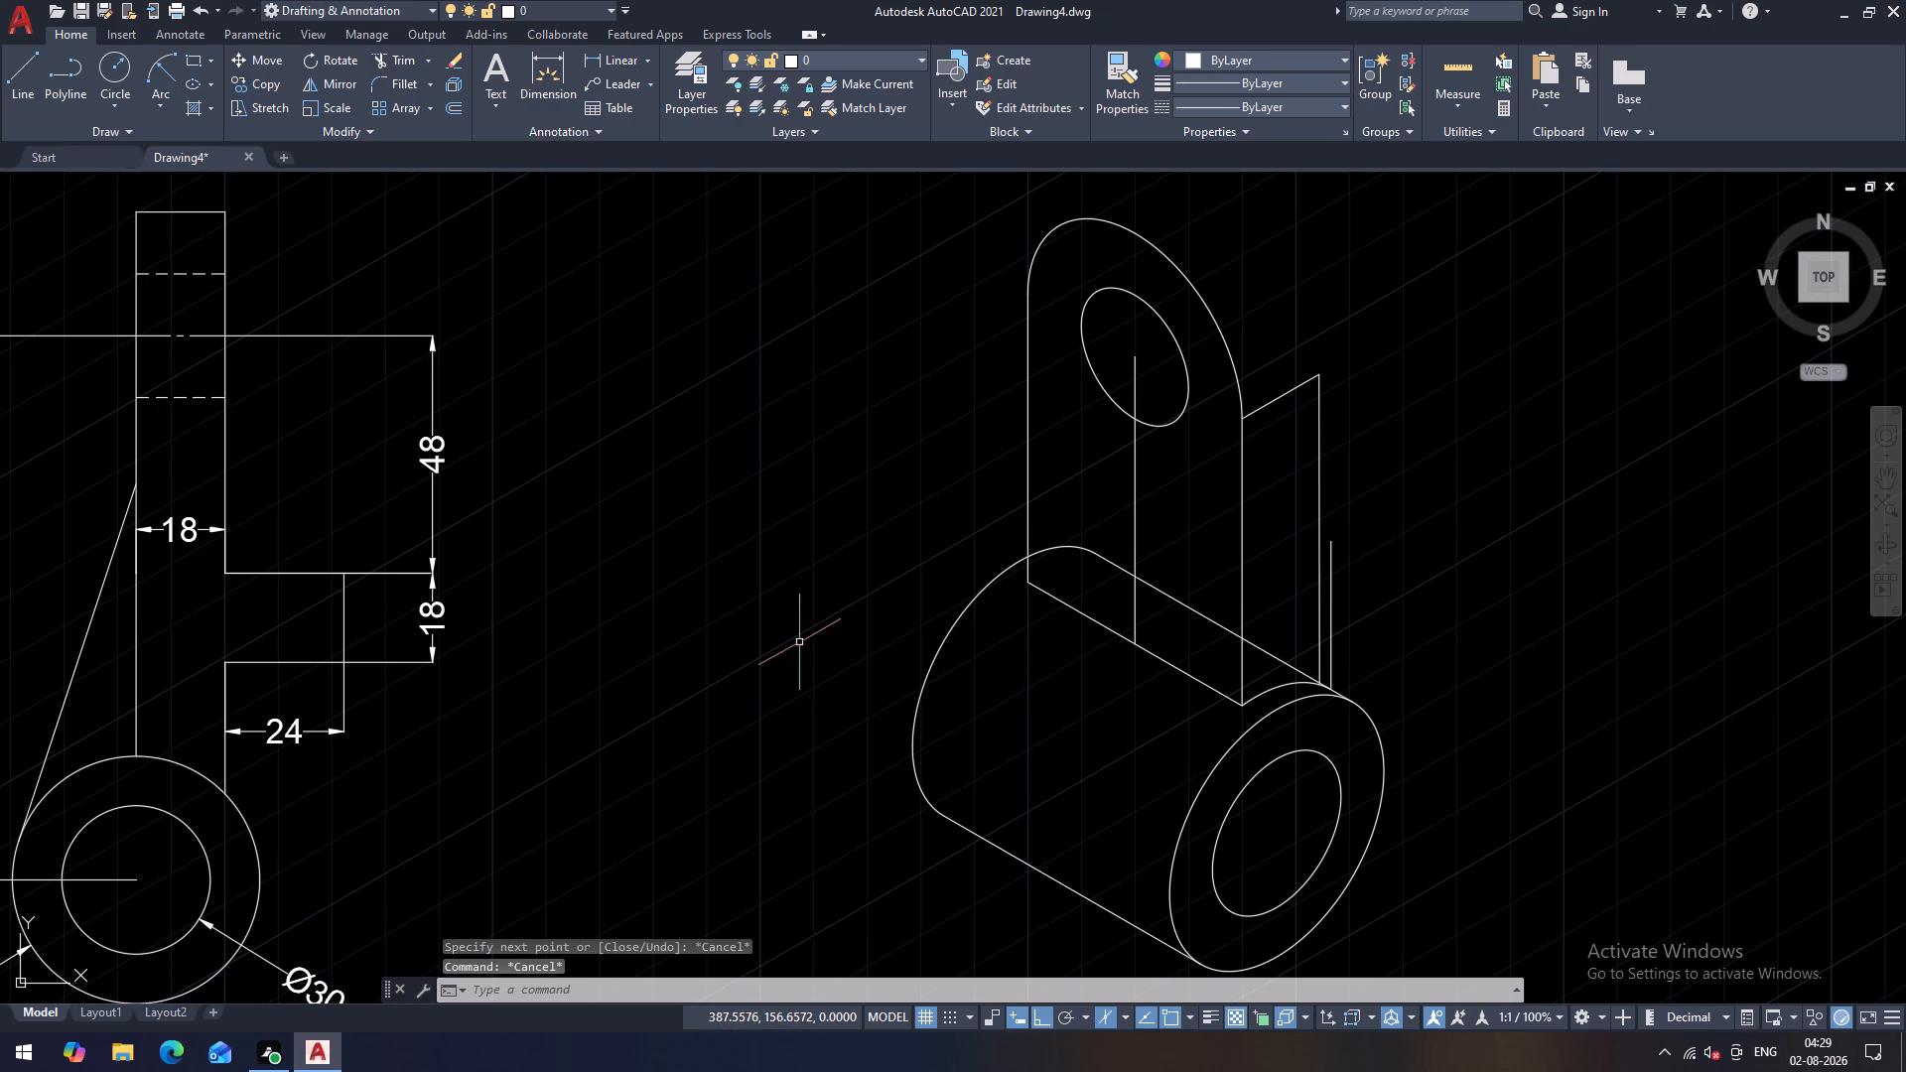
# Draw a 110-long vertical line upward from the centre of the cylinder's front face.
pyautogui.click(15, 71)
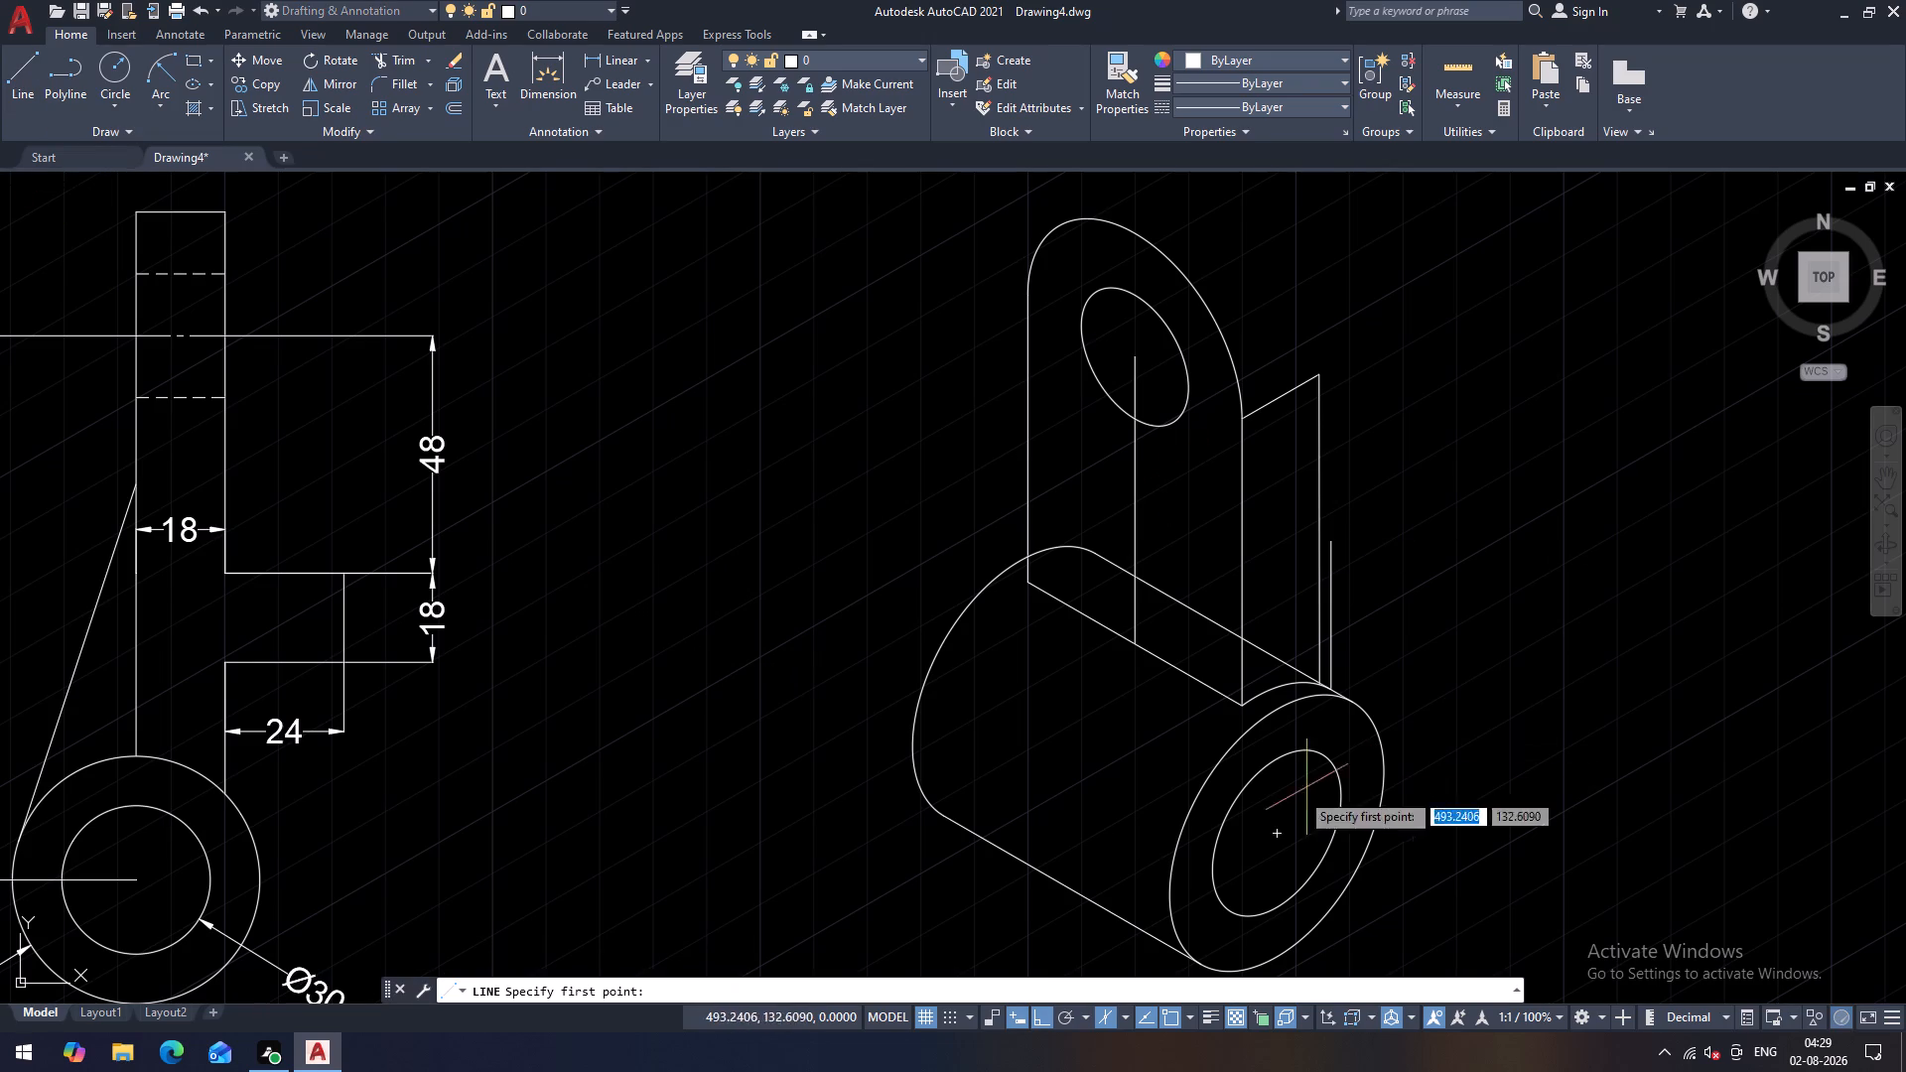
pyautogui.click(1279, 832)
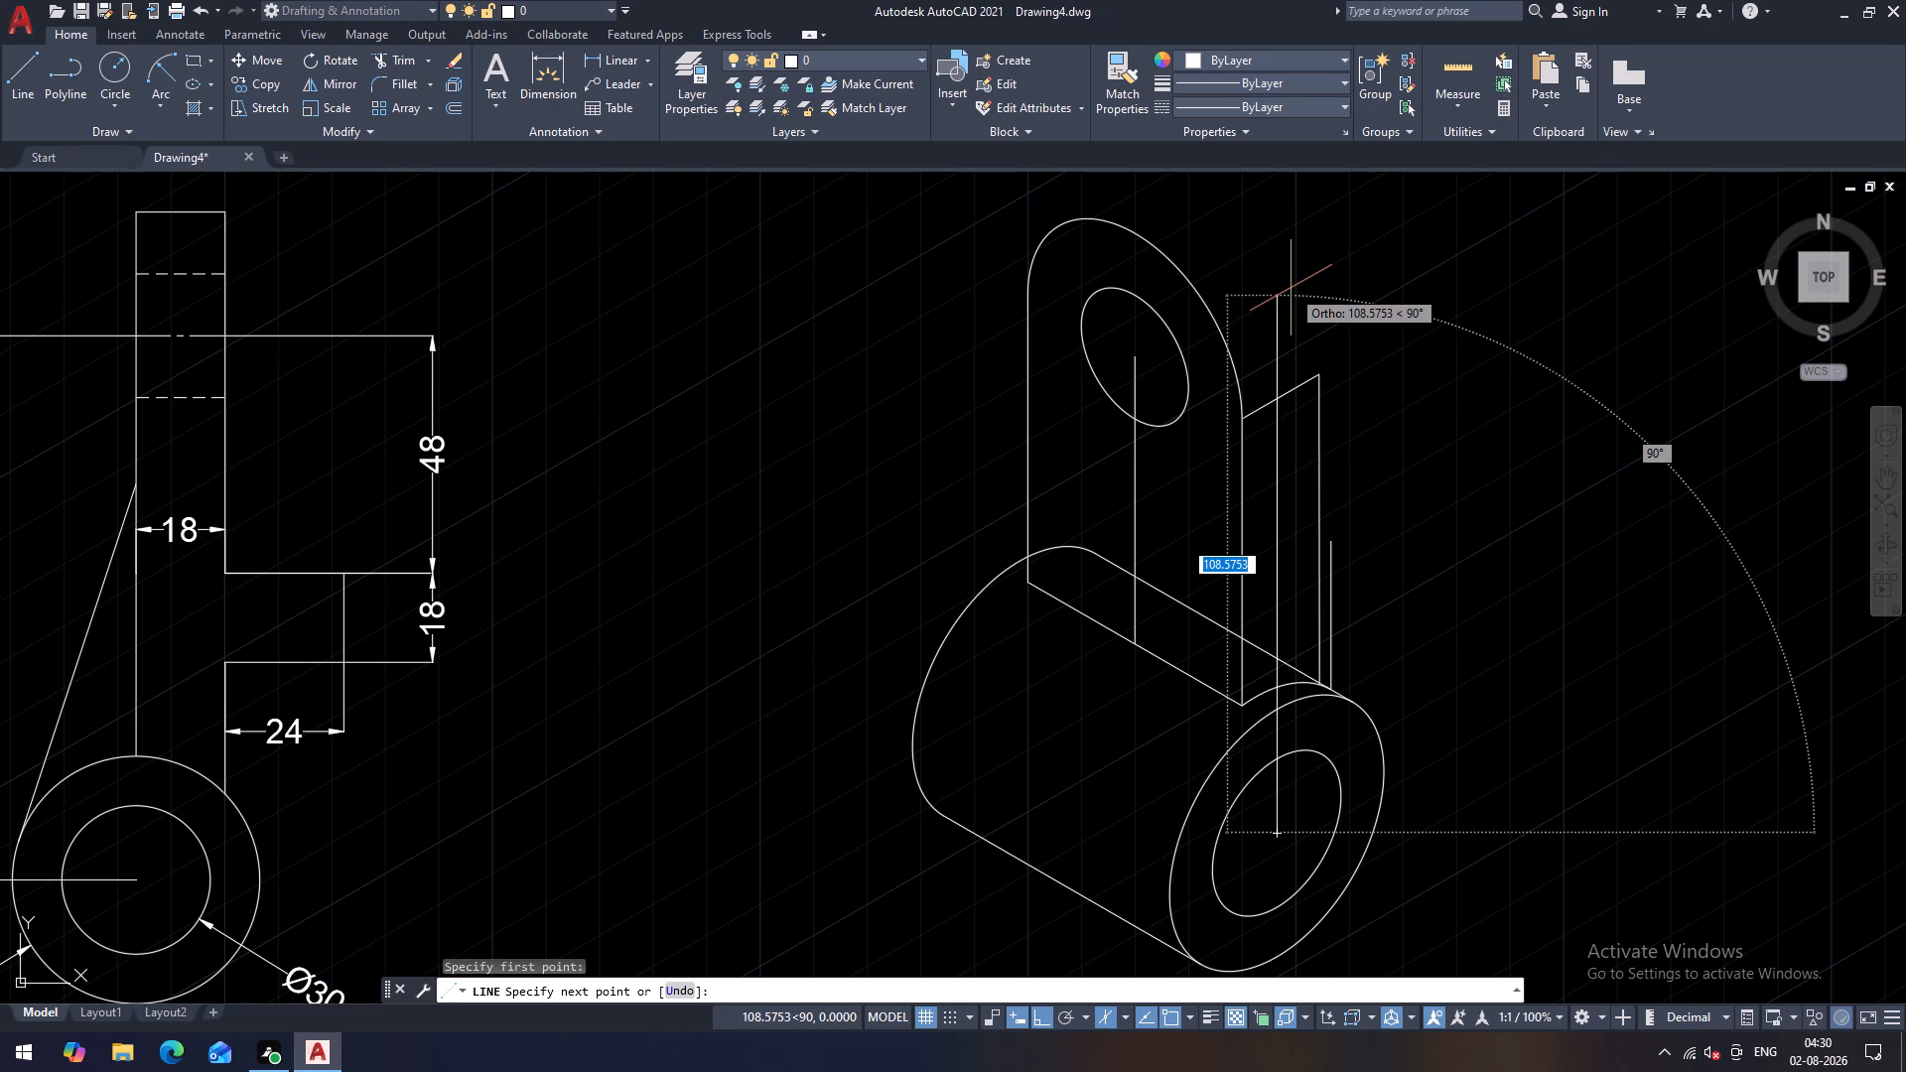
pyautogui.write('110')
pyautogui.press('Return')
pyautogui.press('Escape')
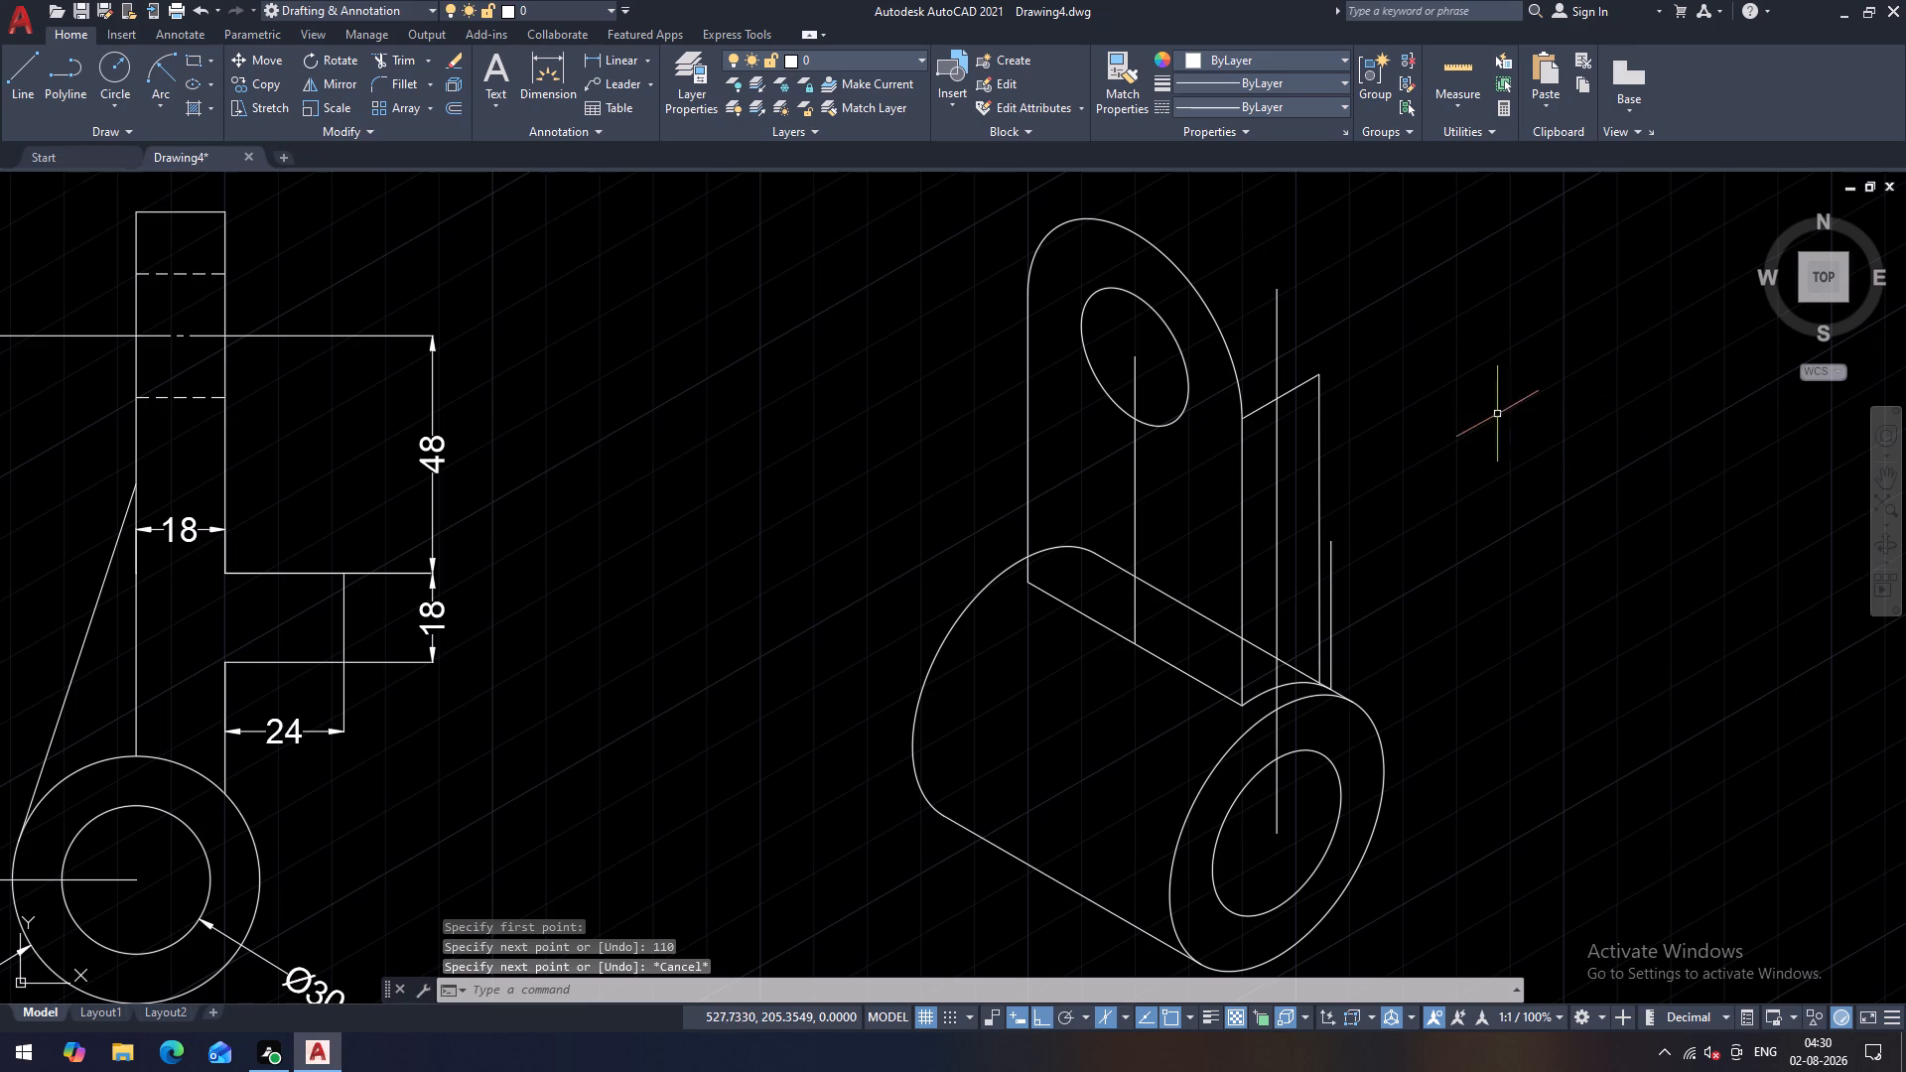
# Erase the three vertical lines under the round top and its hole.
pyautogui.moveTo(1450, 491); pyautogui.dragTo(1416, 494, button='middle')
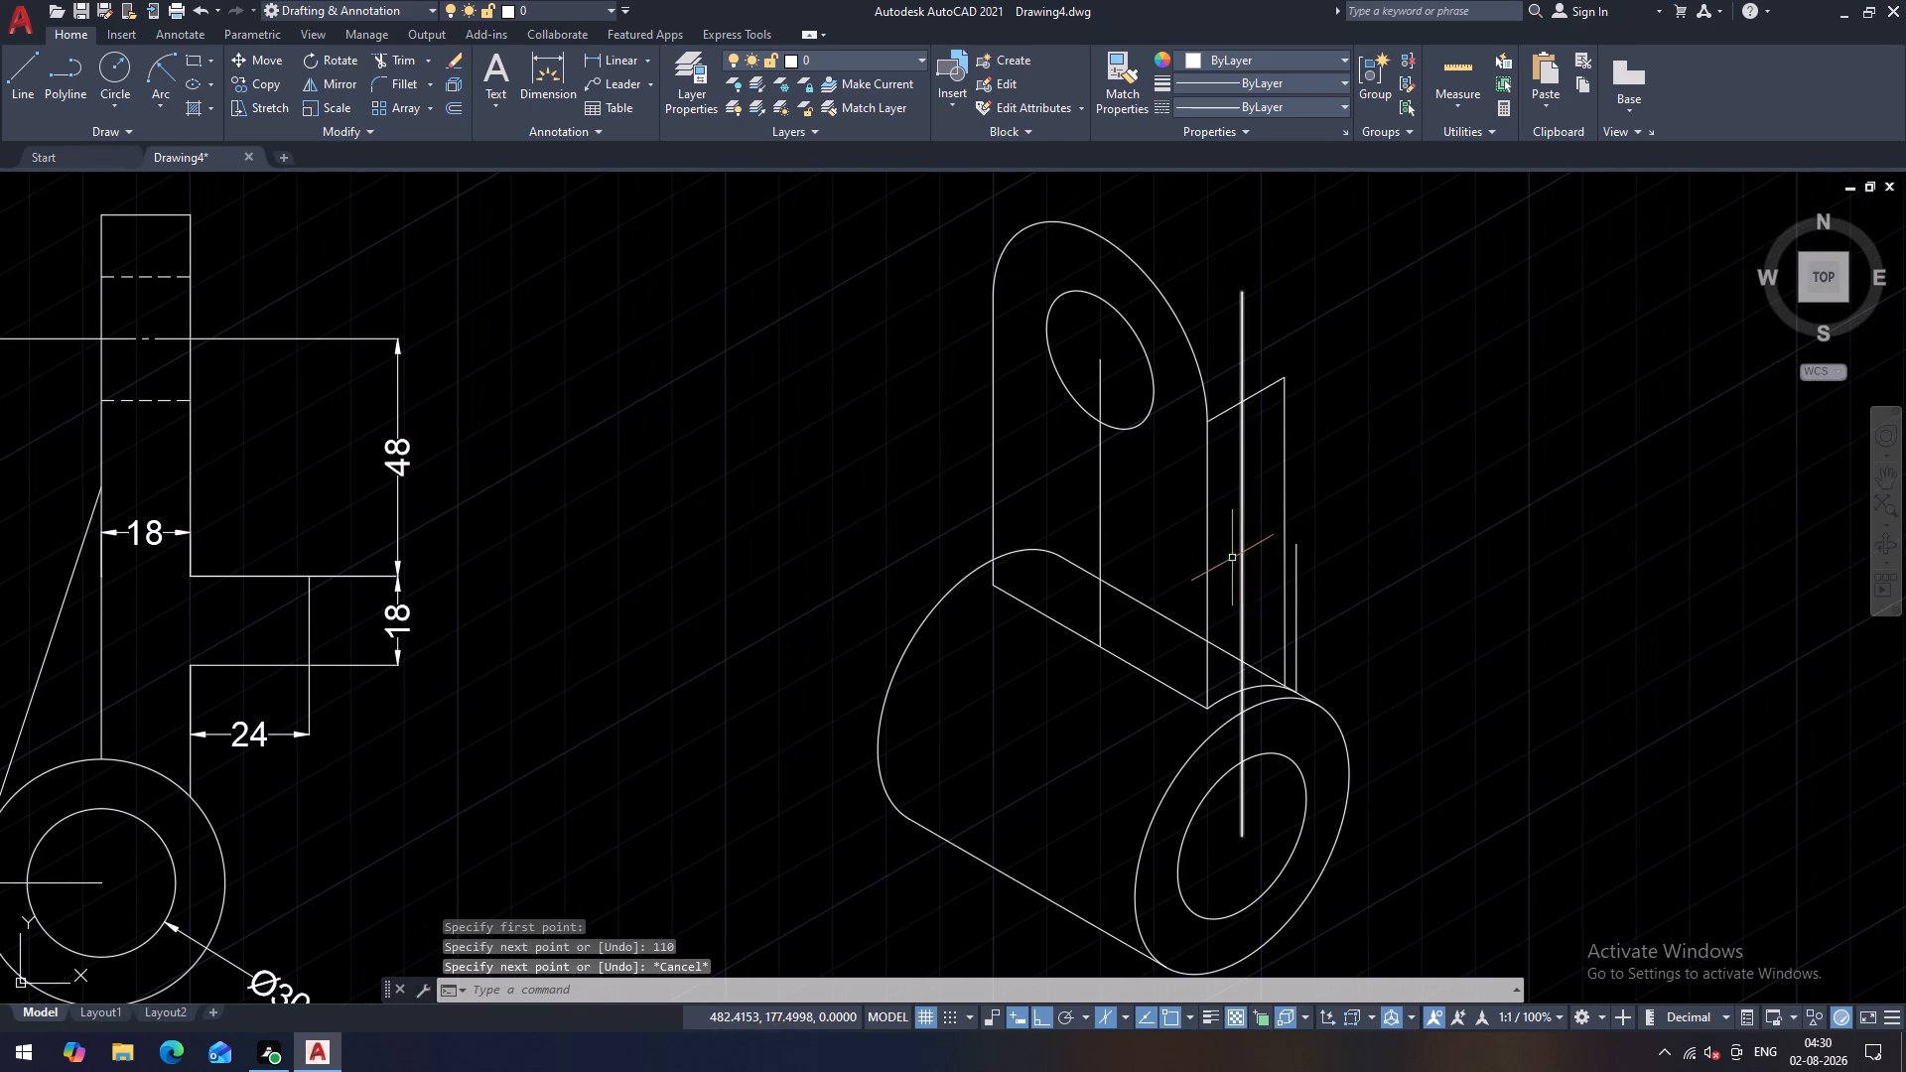
pyautogui.moveTo(1221, 553); pyautogui.dragTo(922, 454)
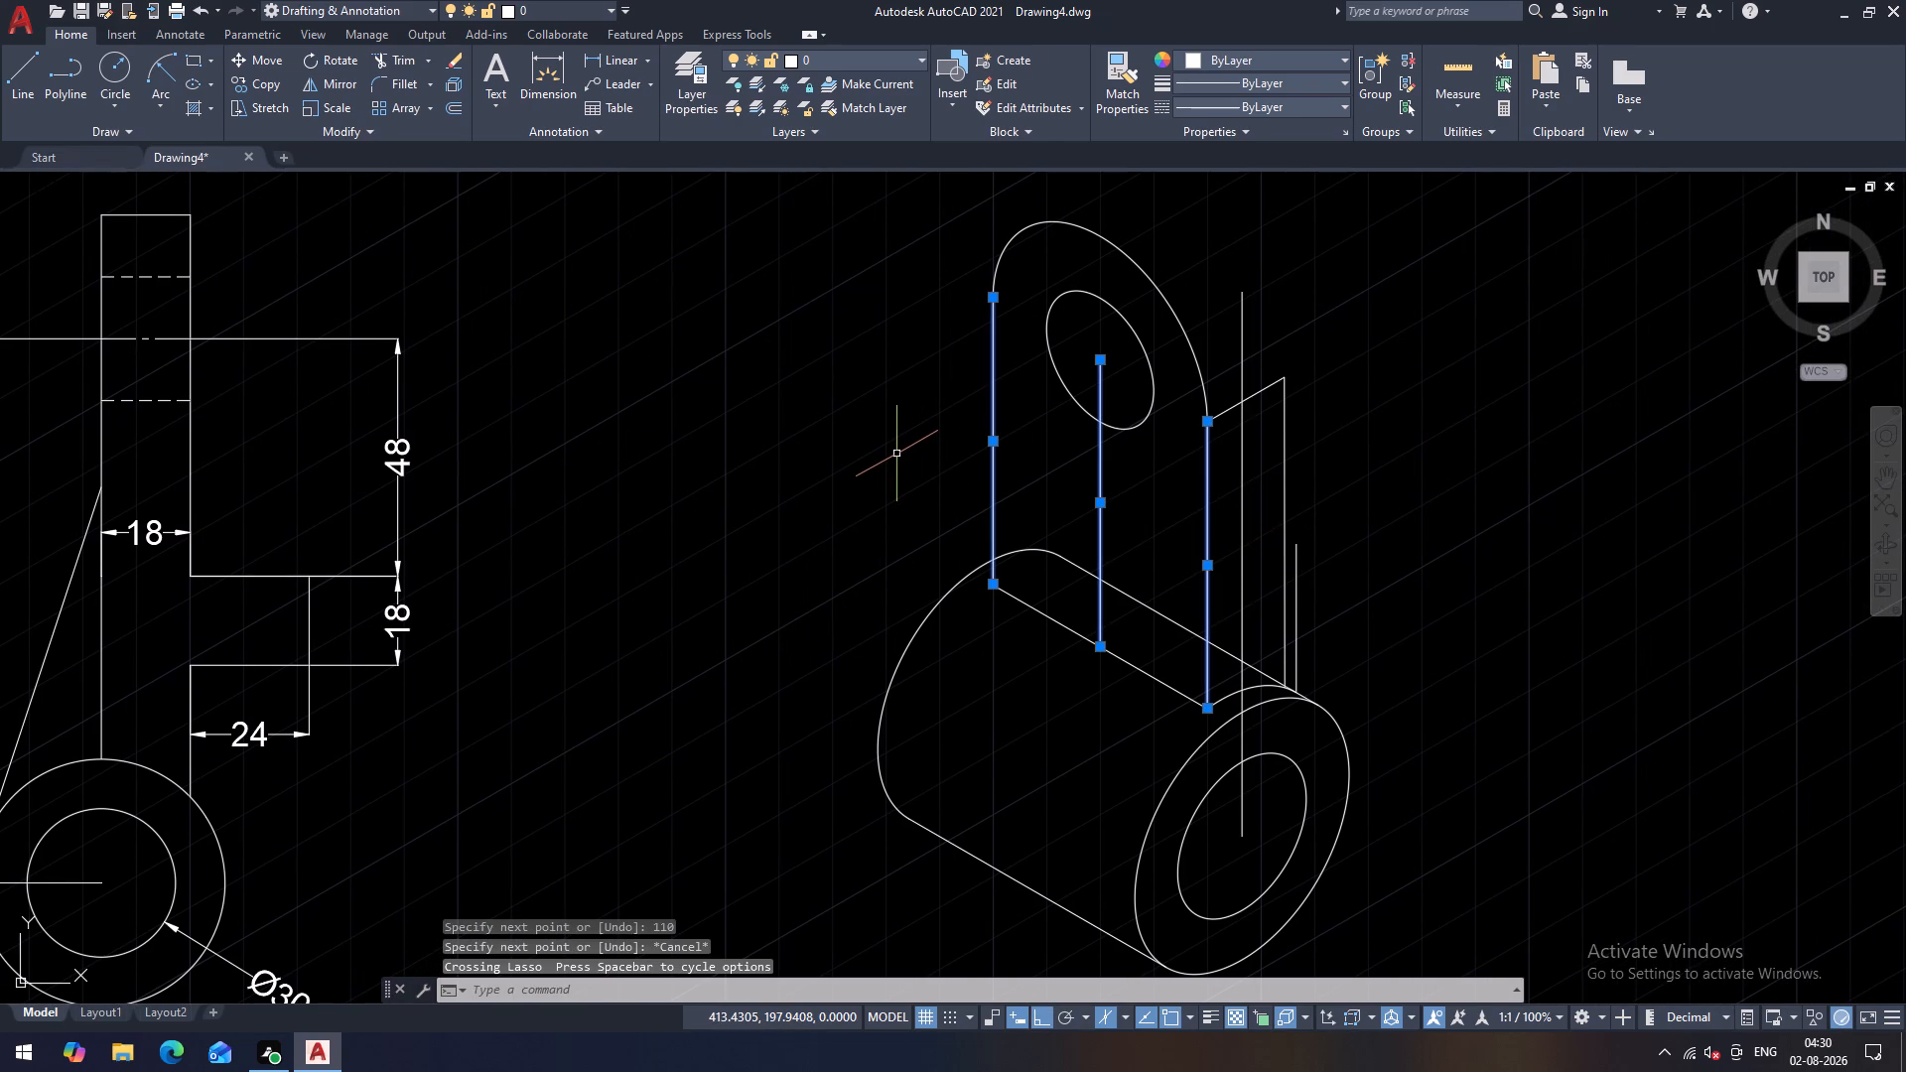
pyautogui.press('Delete')
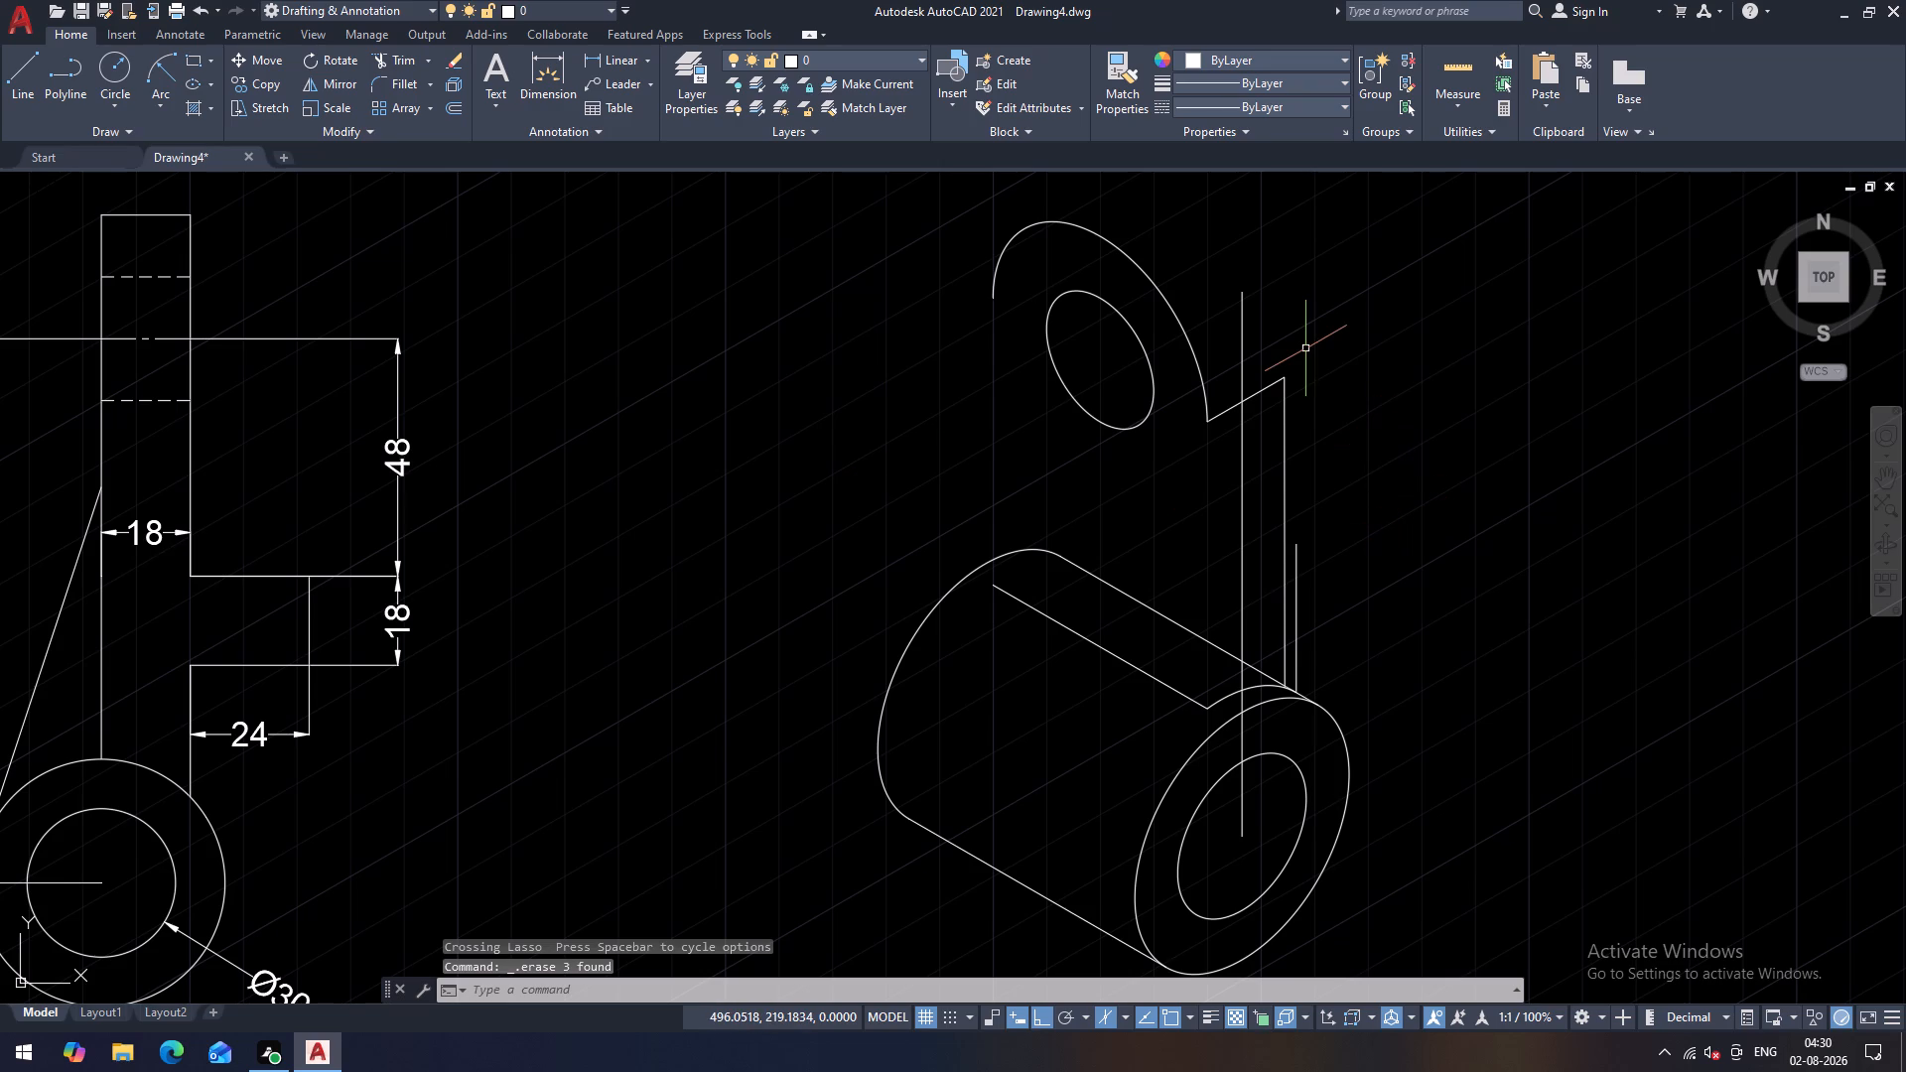
# Draw a 50-long left-isoplane line at 150° from where the 110-long vertical crosses the 18-long thickness line.
pyautogui.scroll(1, 1305, 348)
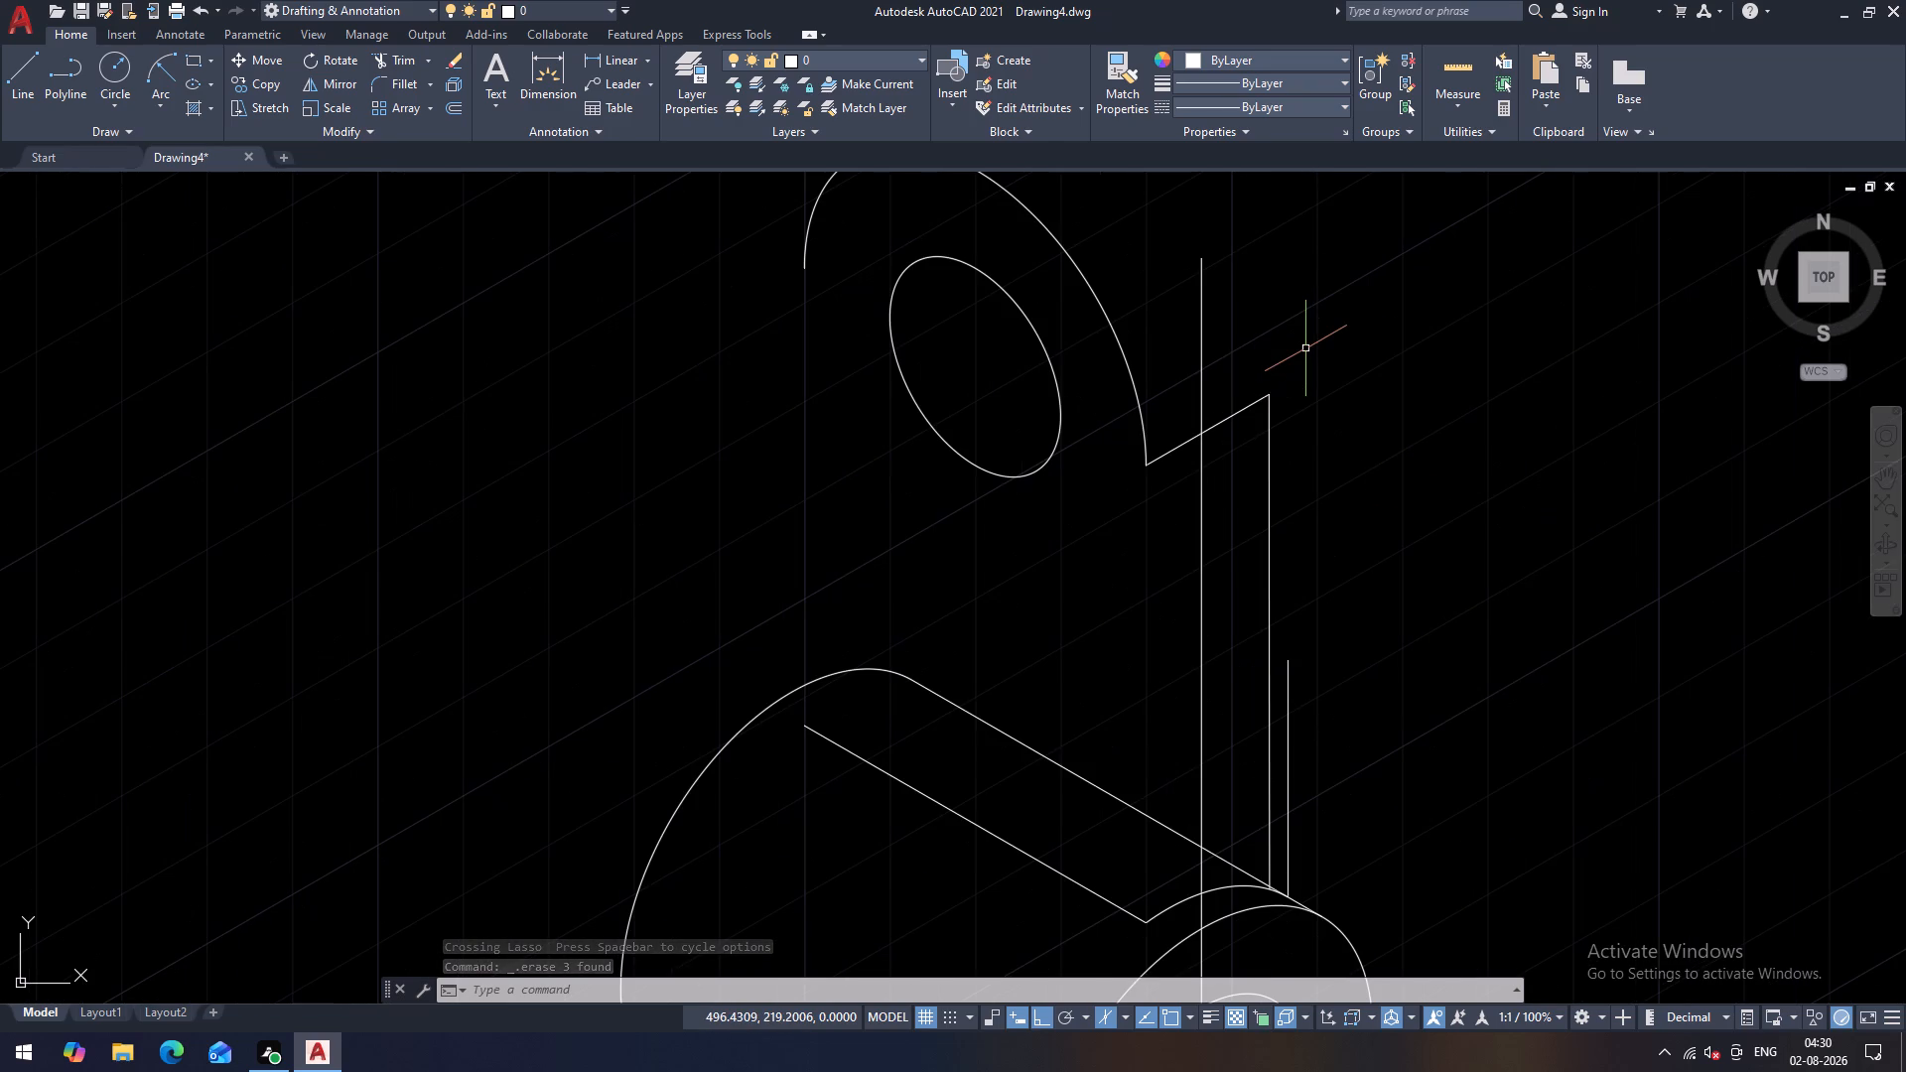
pyautogui.scroll(-1, 1305, 348)
pyautogui.scroll(1, 1278, 379)
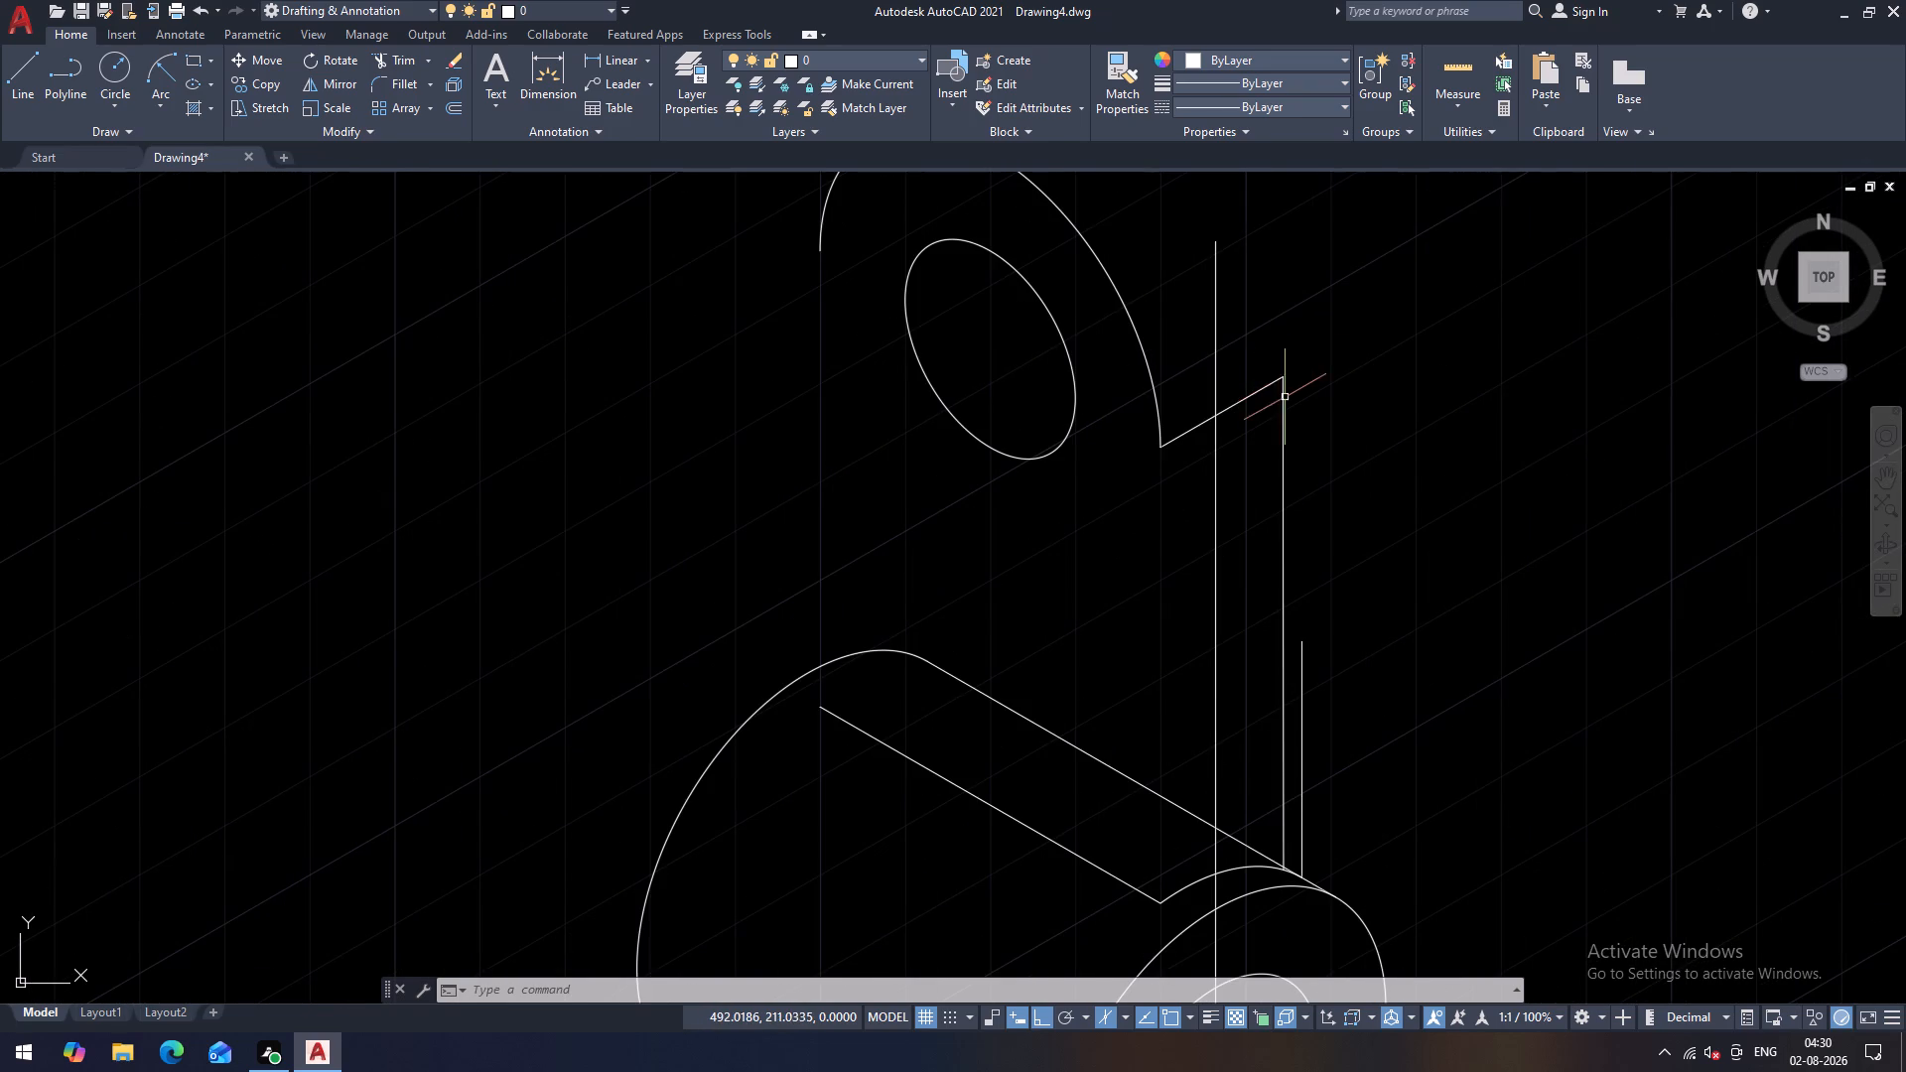
pyautogui.scroll(-1, 1285, 397)
pyautogui.press('Escape')
pyautogui.click(11, 75)
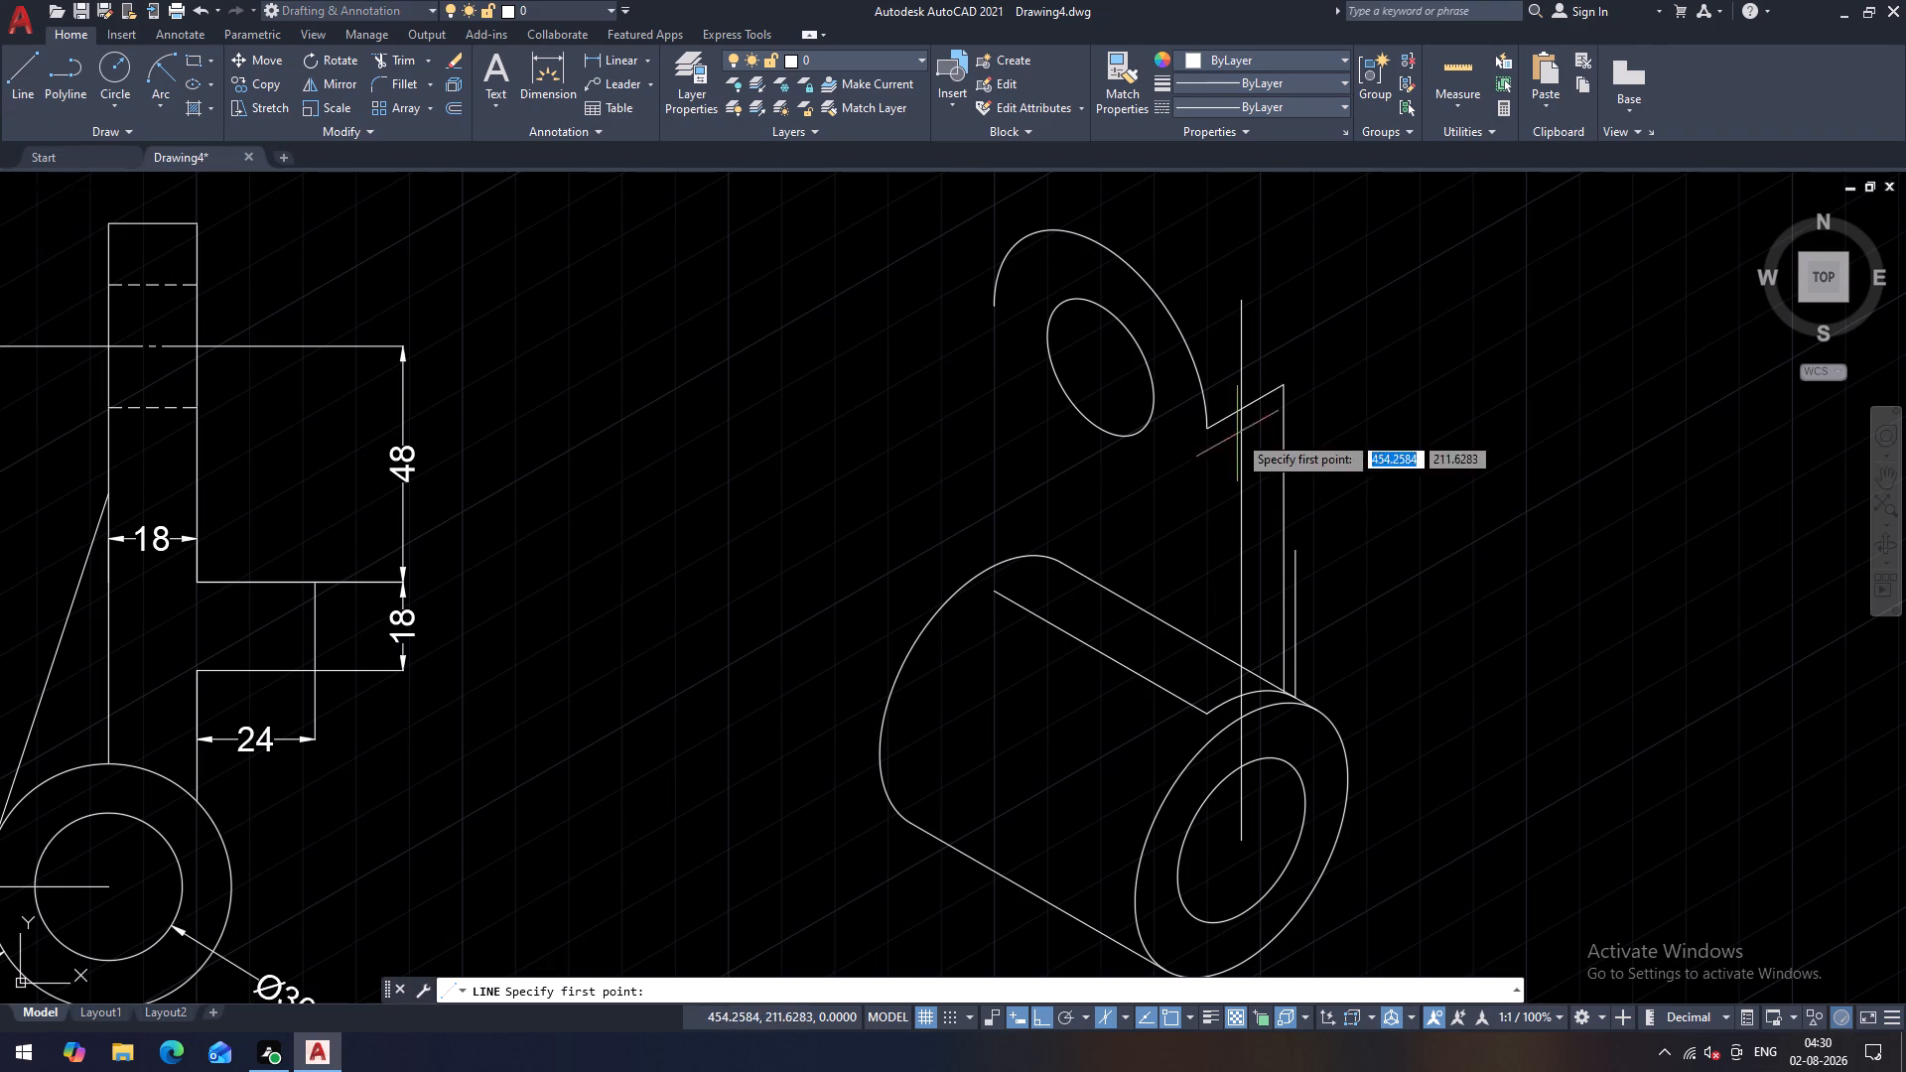
pyautogui.click(1241, 406)
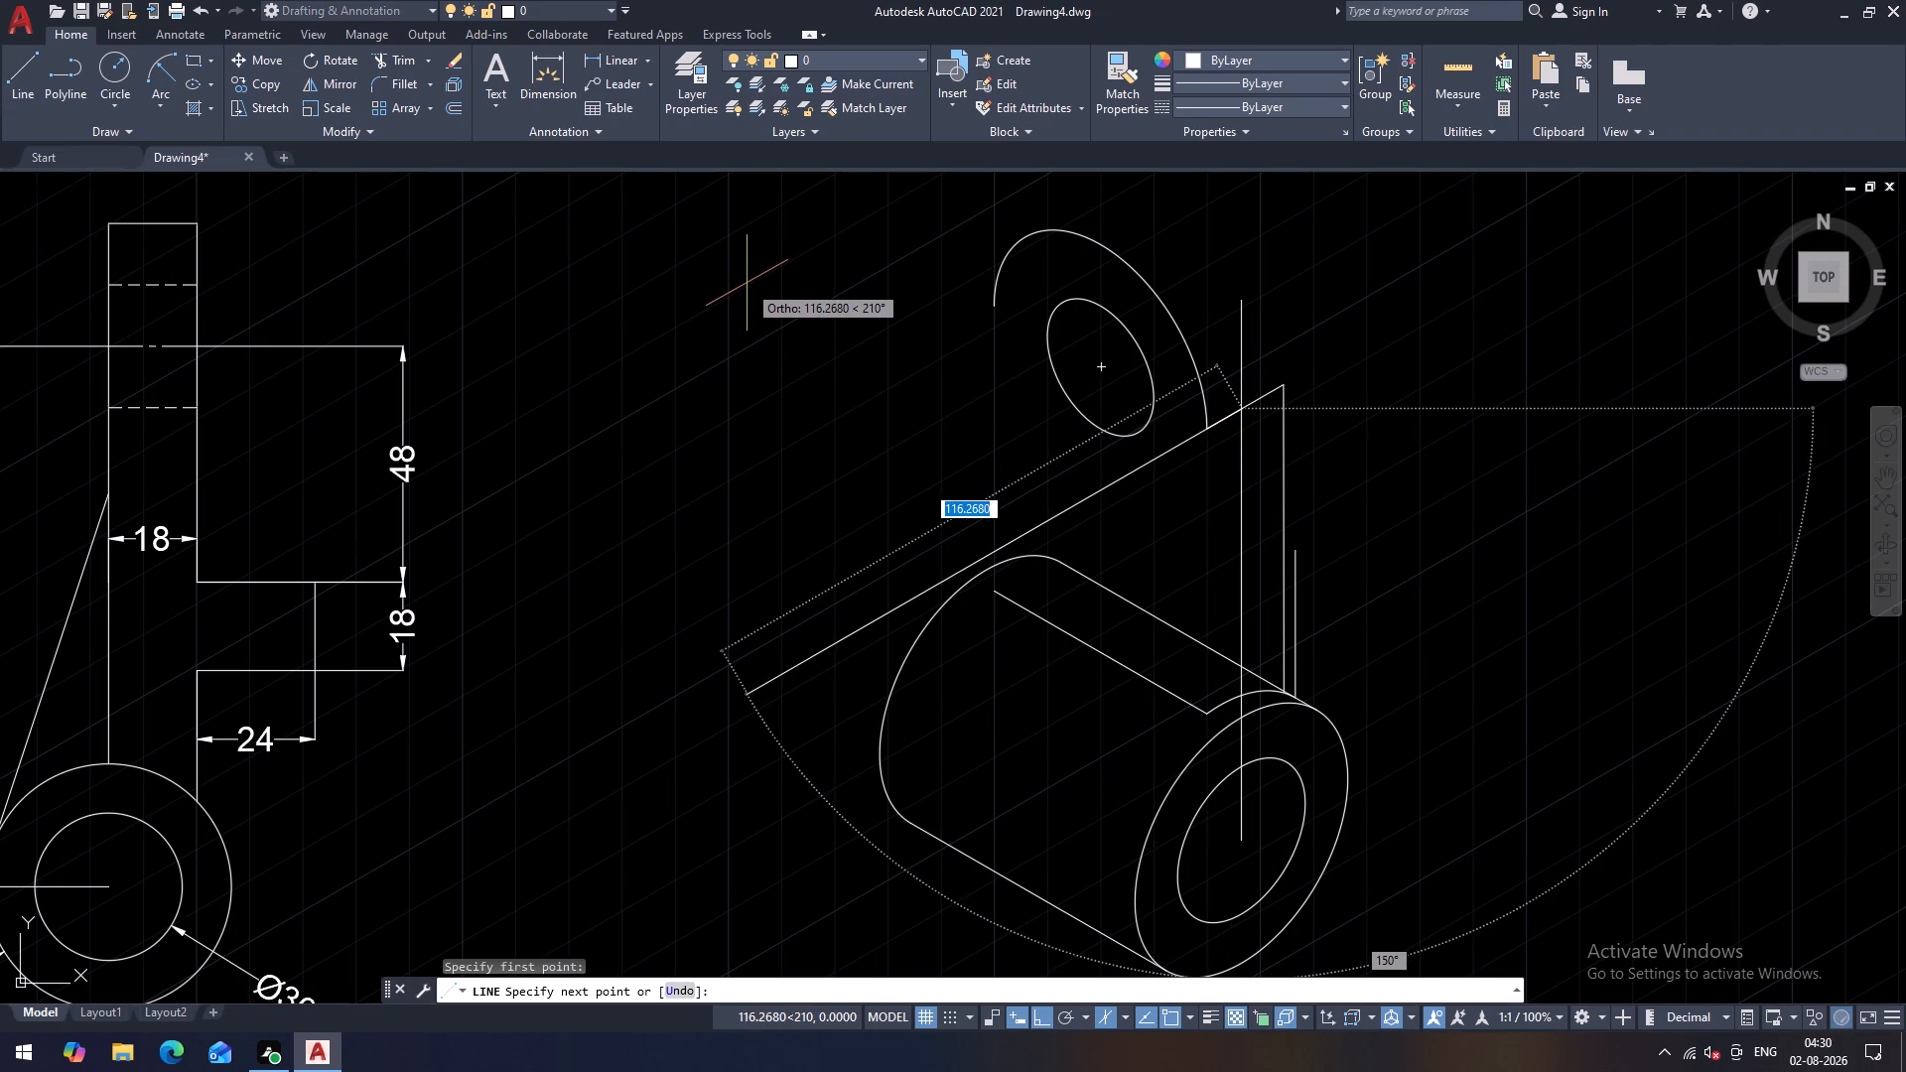
pyautogui.press('F5')
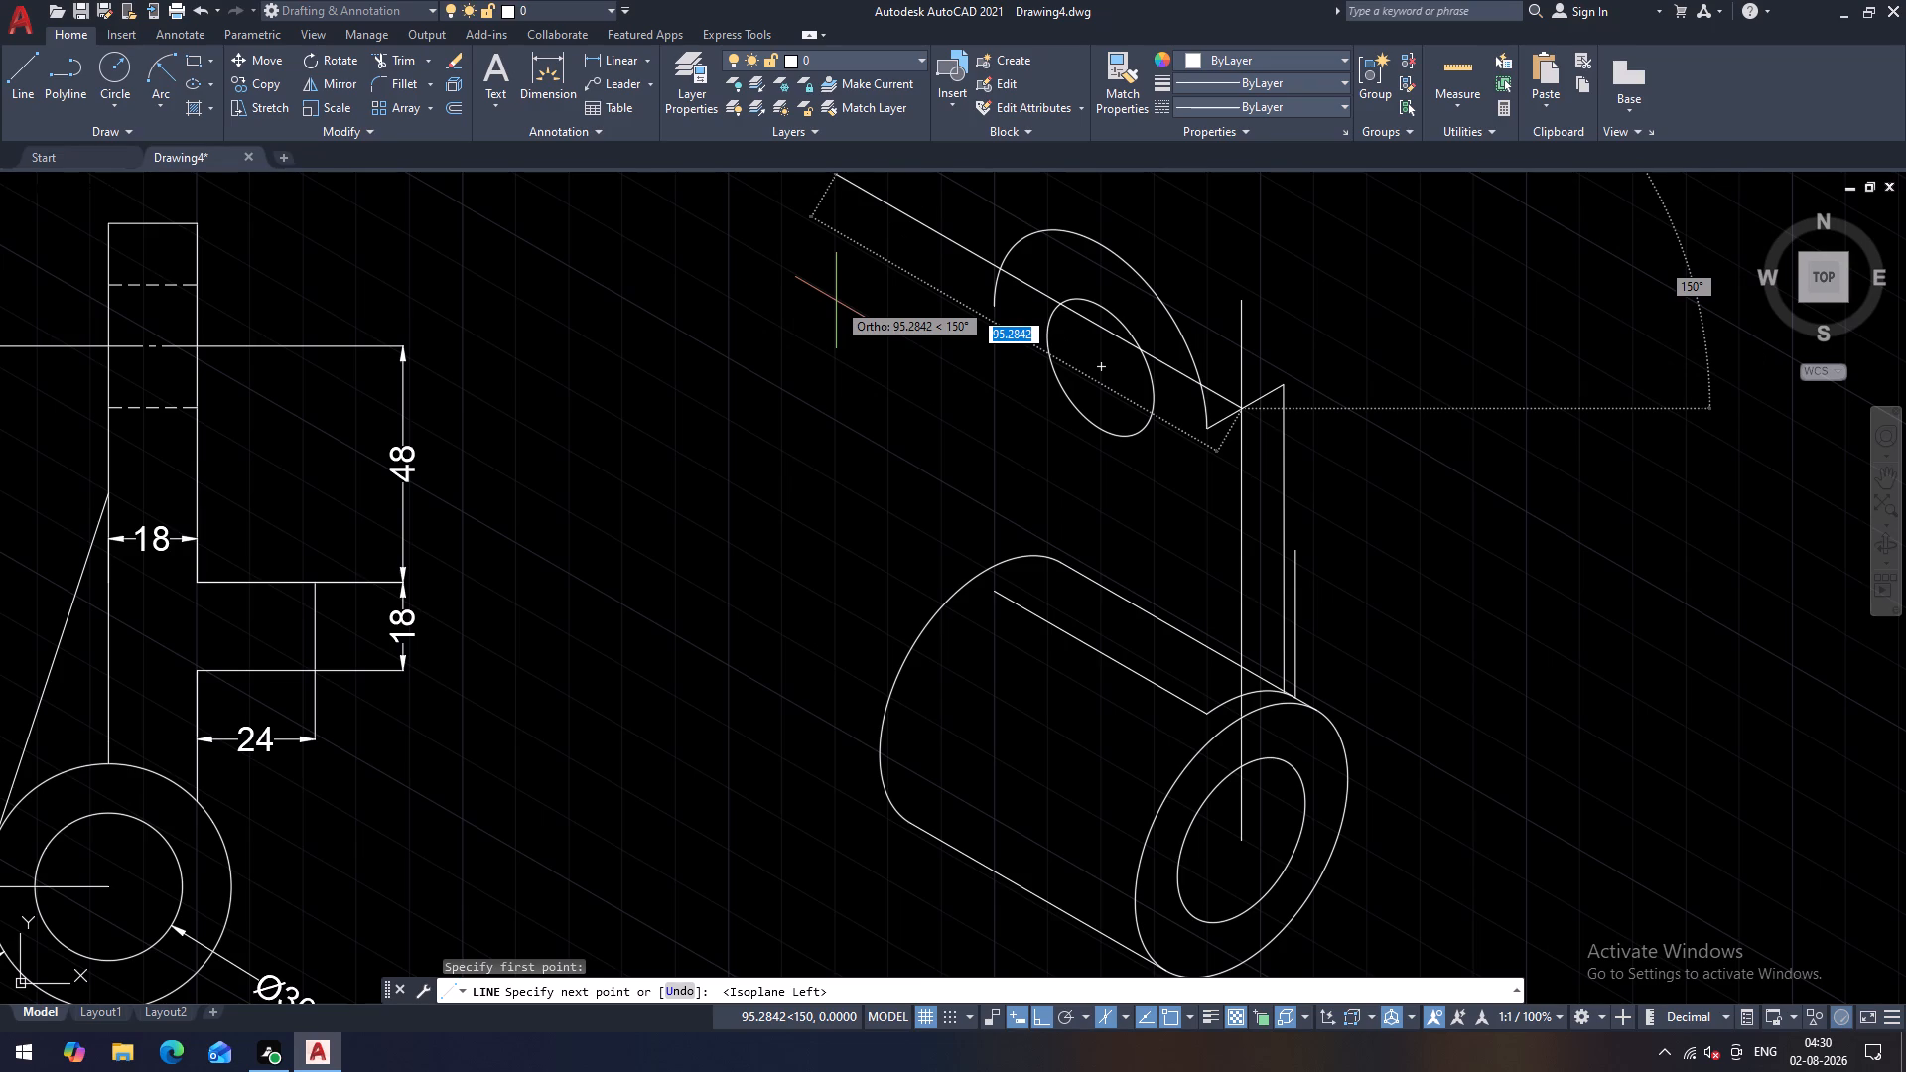
pyautogui.write('50')
pyautogui.press('Return')
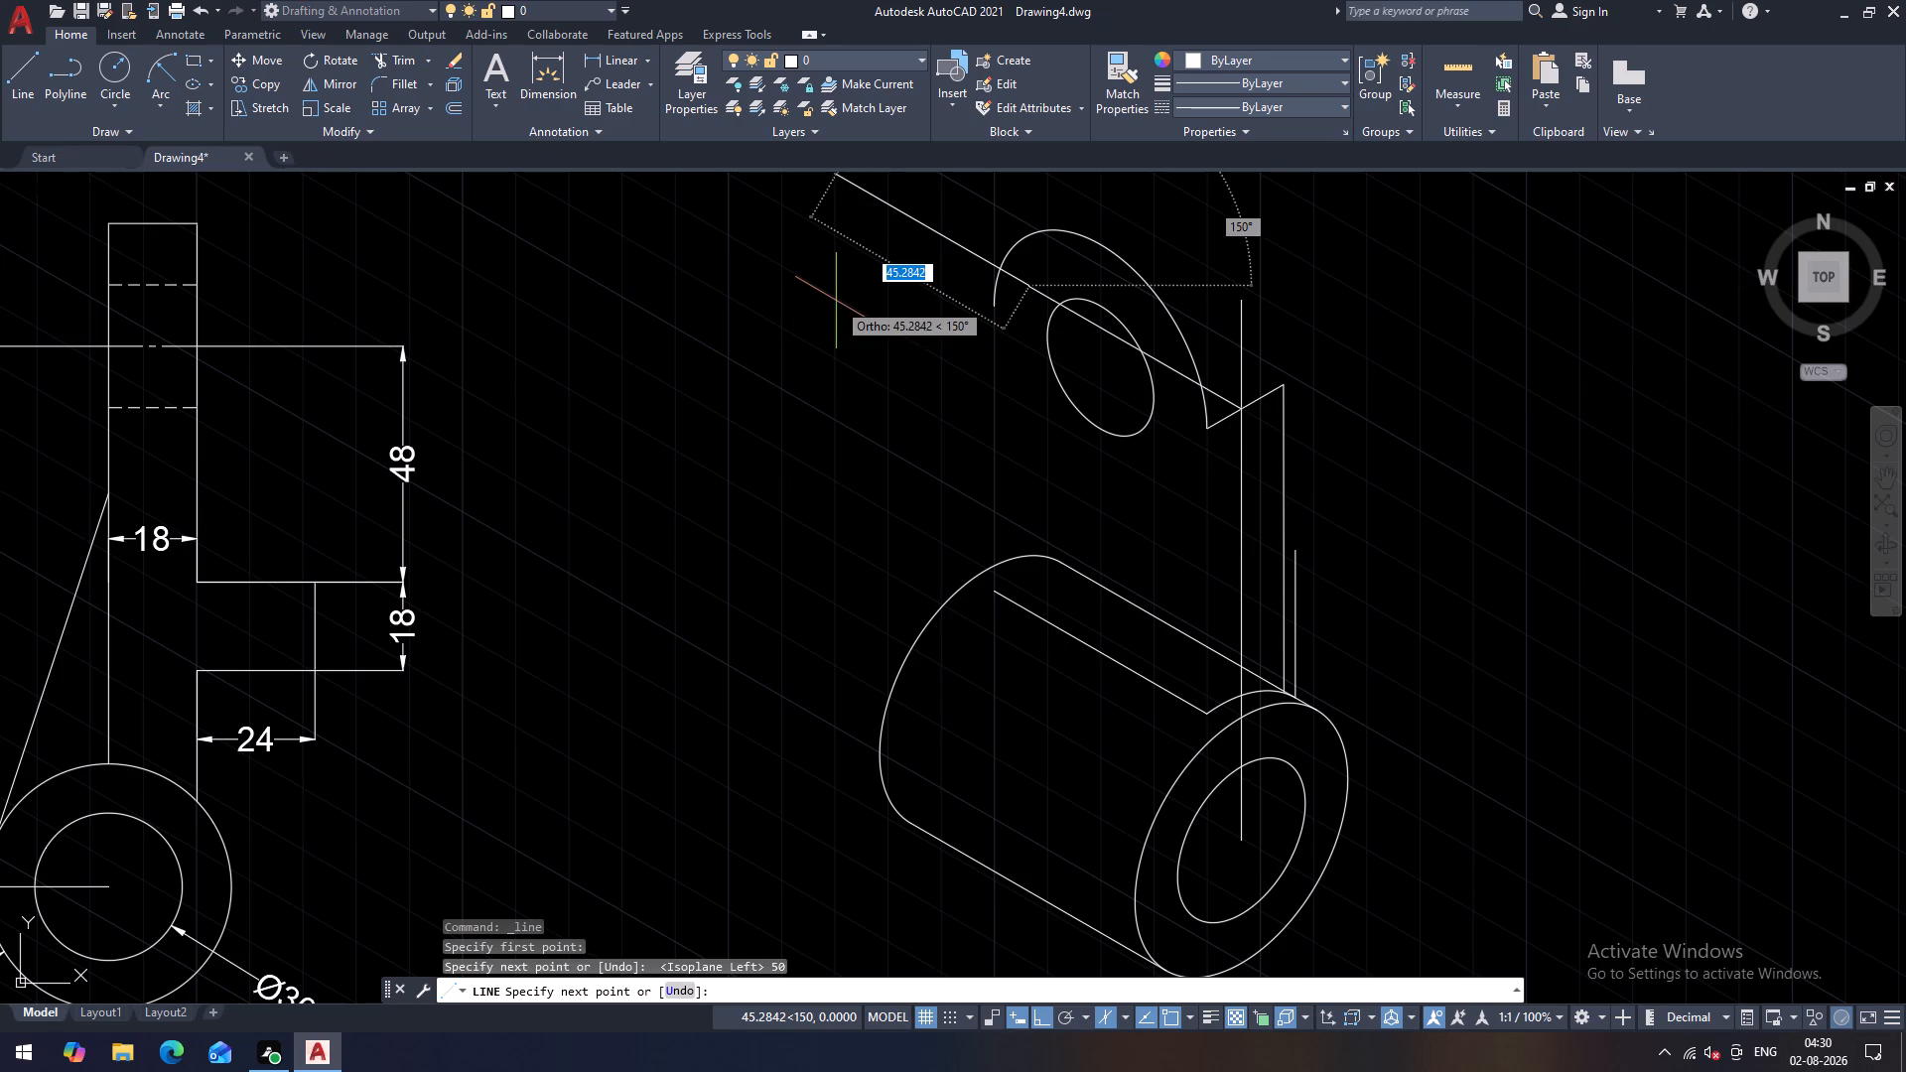
pyautogui.press('Escape')
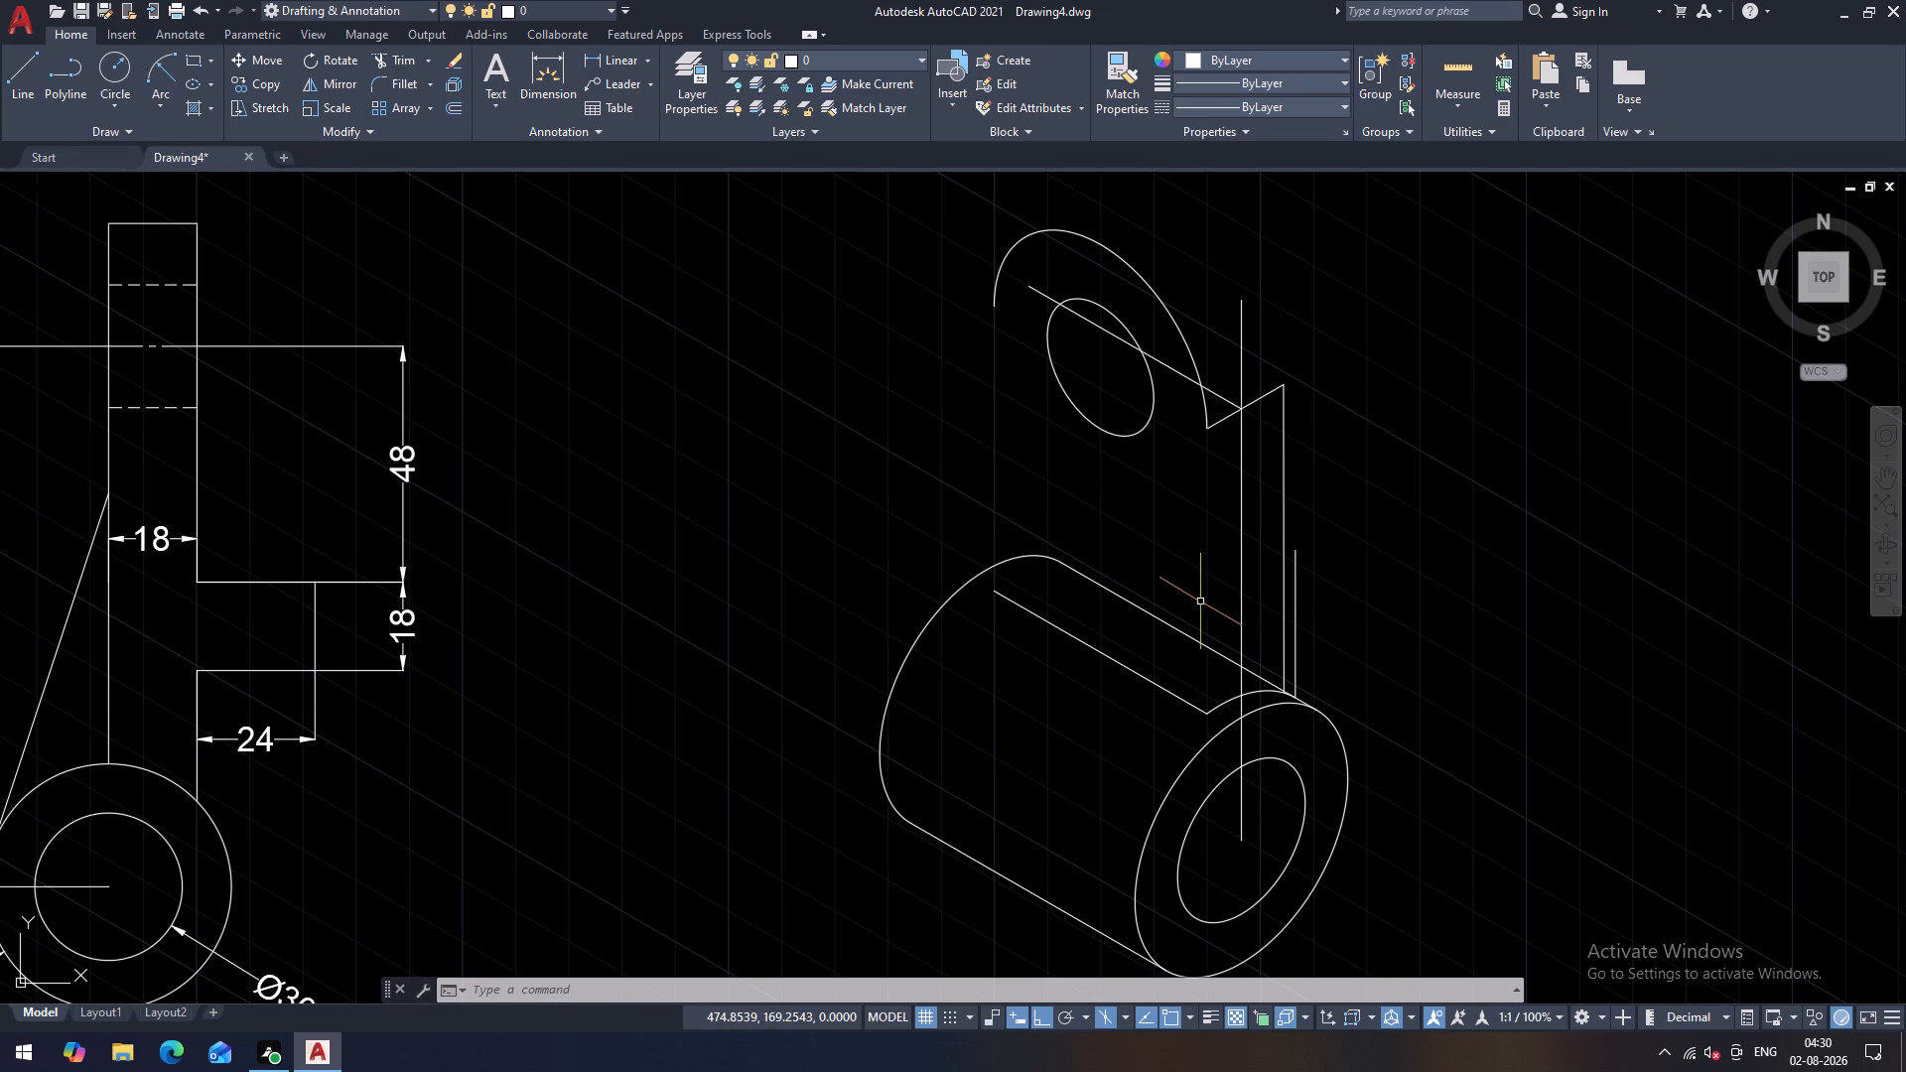
# Move the 12.5-radius hole by its centre to the midpoint of the 50-long line.
pyautogui.press('m')
pyautogui.press('space')
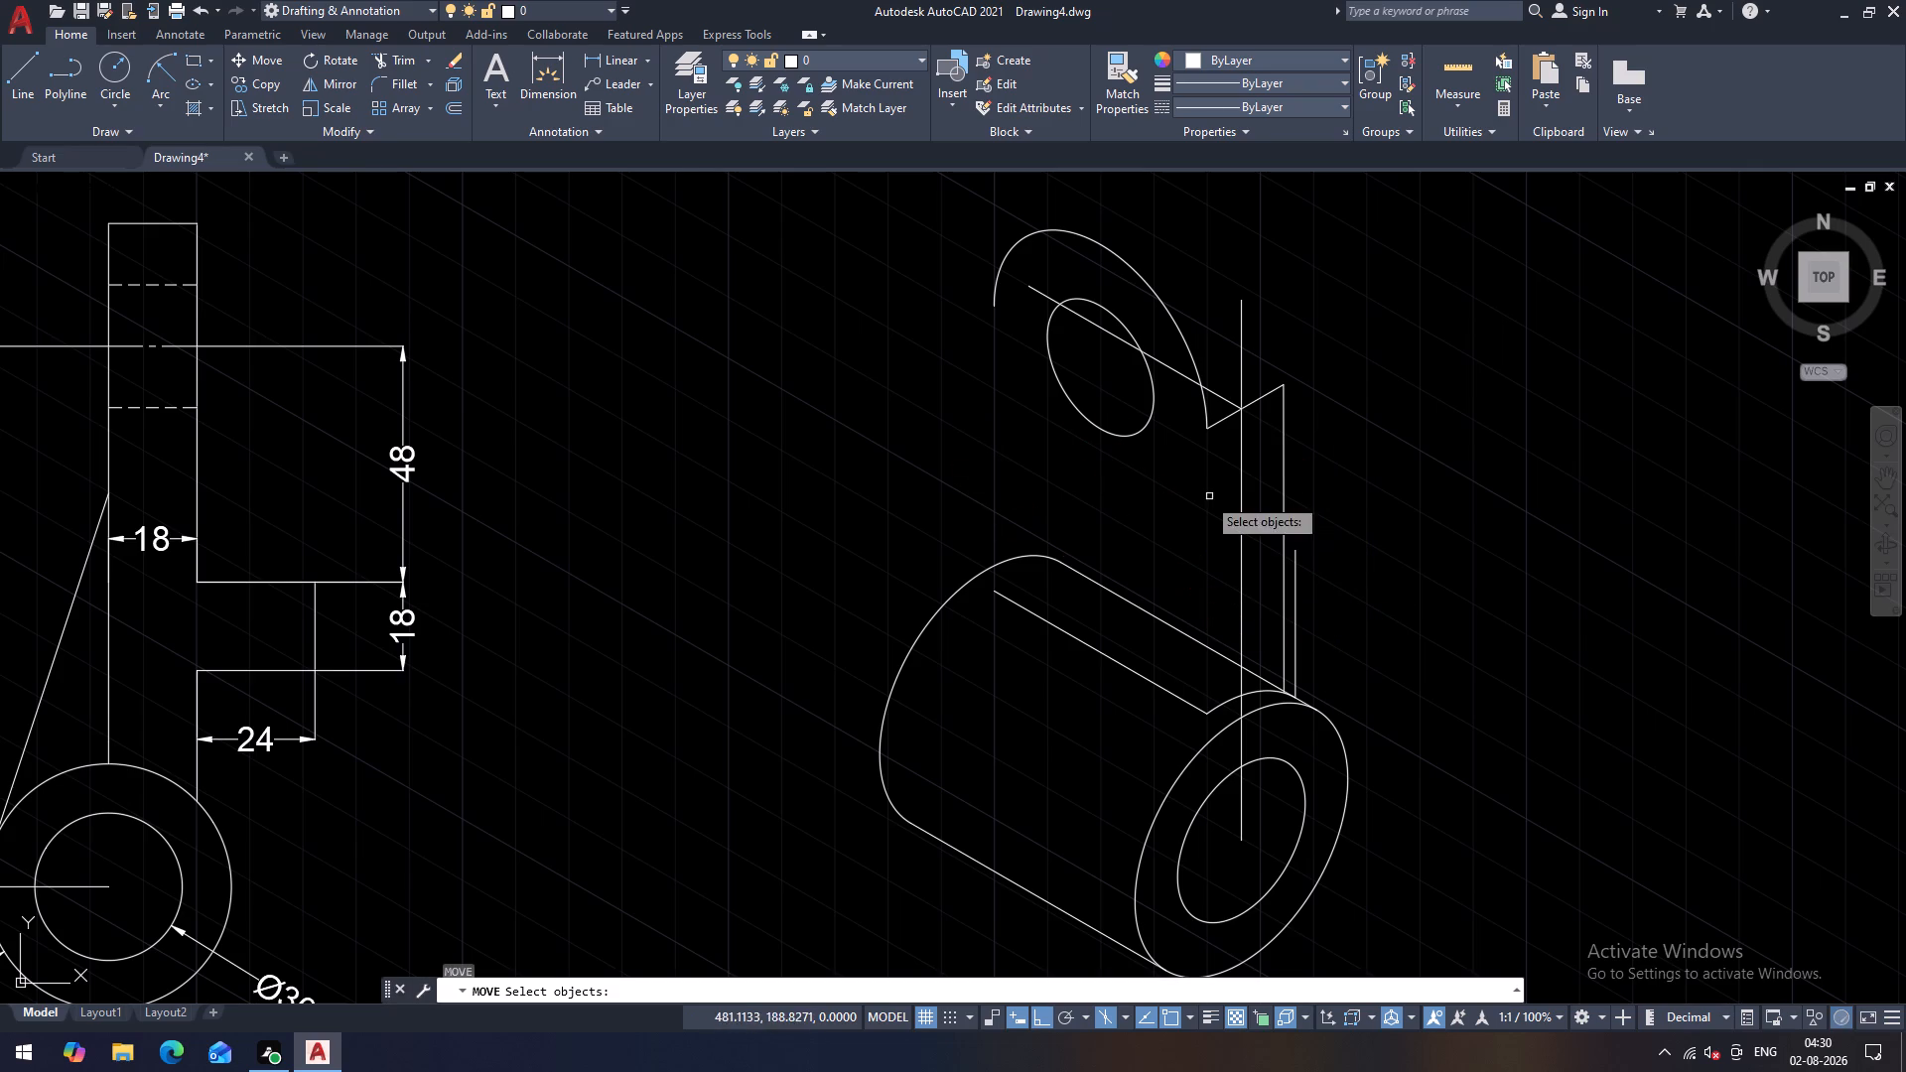
pyautogui.click(1137, 432)
pyautogui.press('space')
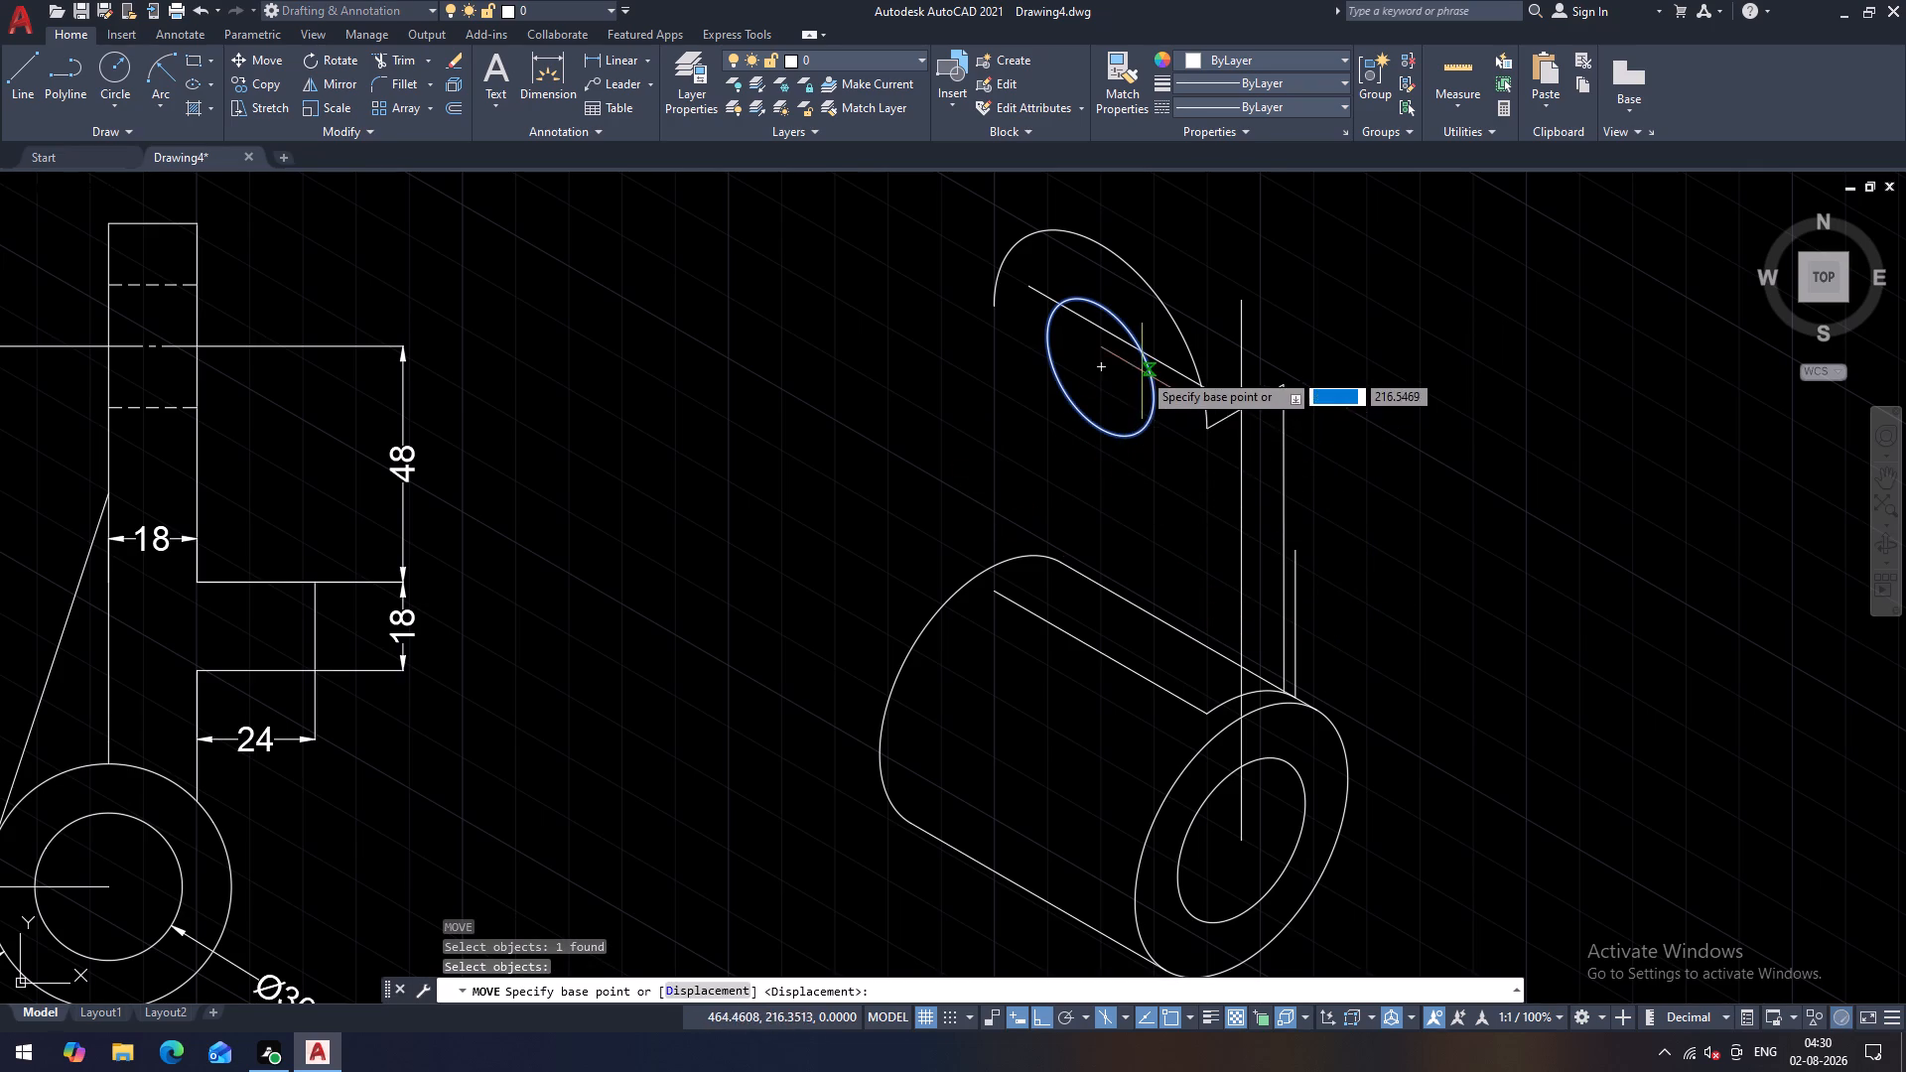
pyautogui.click(1102, 368)
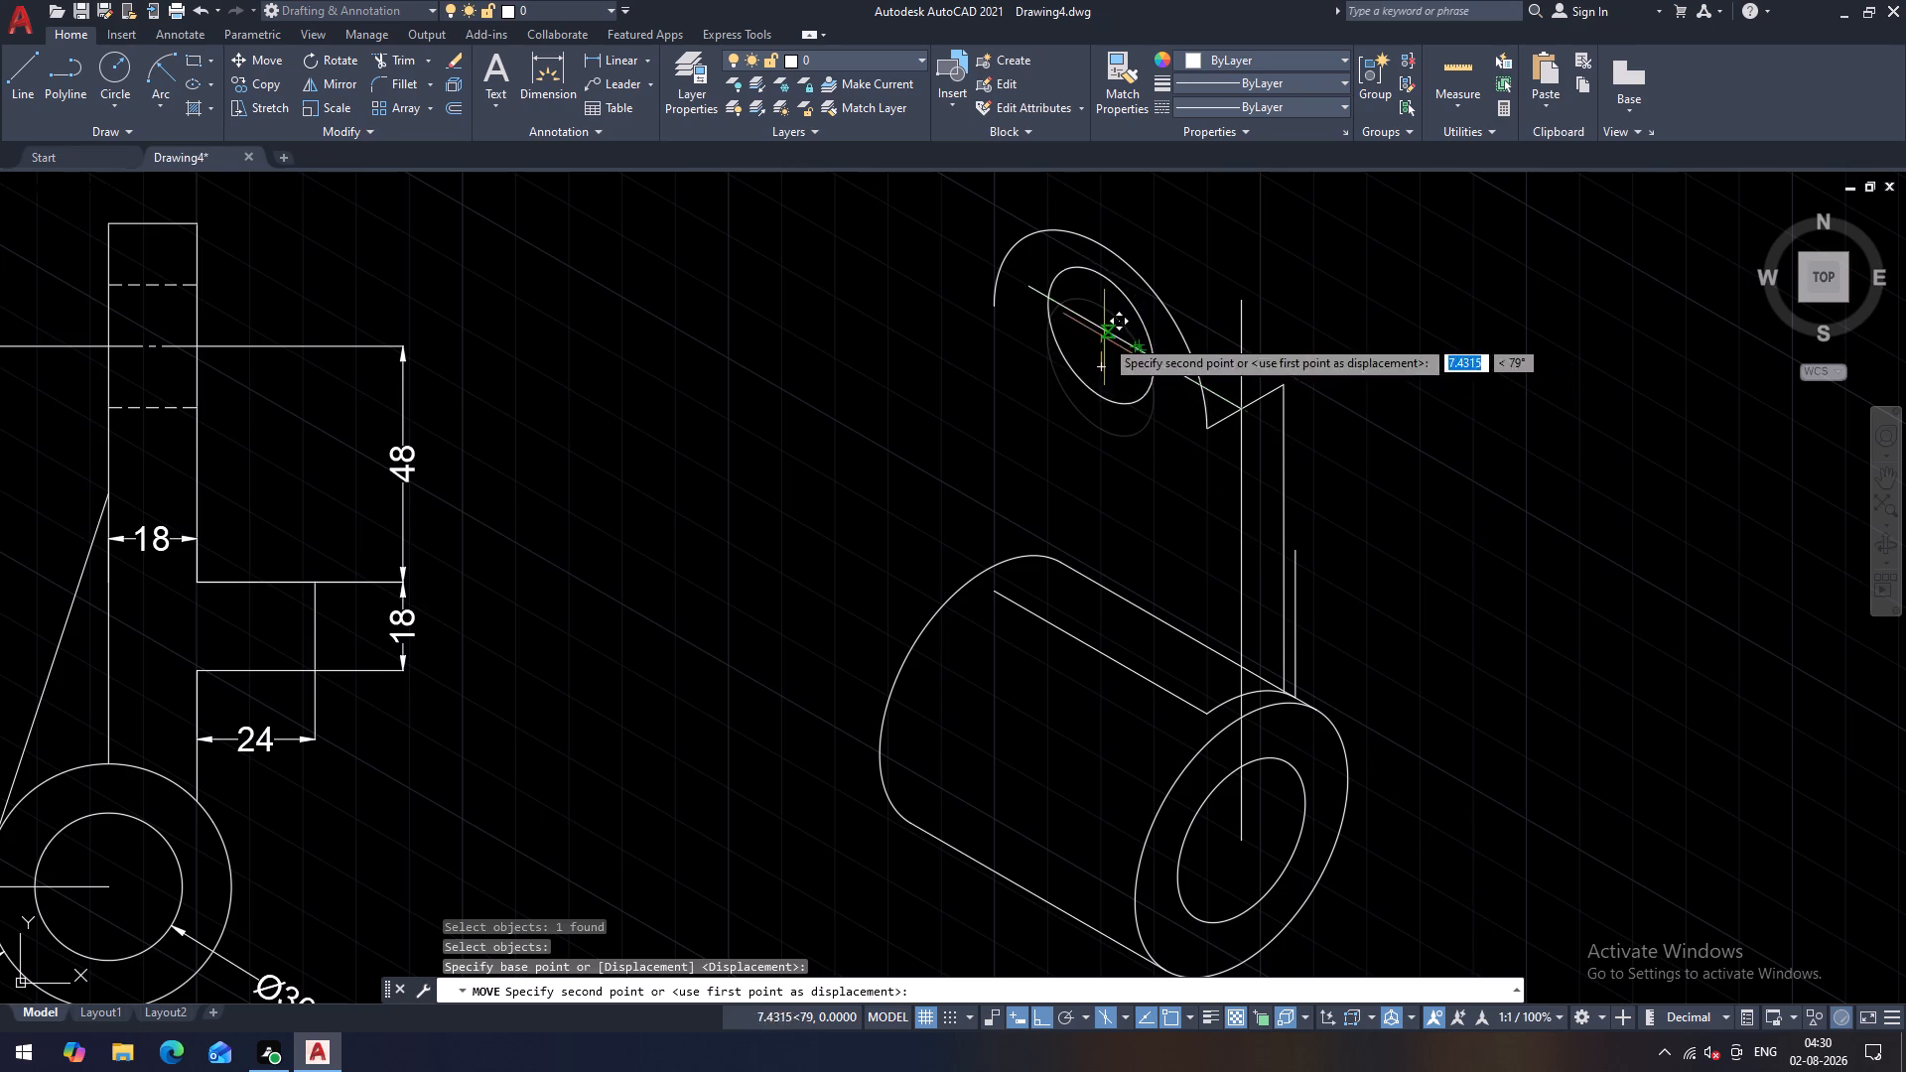
pyautogui.scroll(3, 1119, 344)
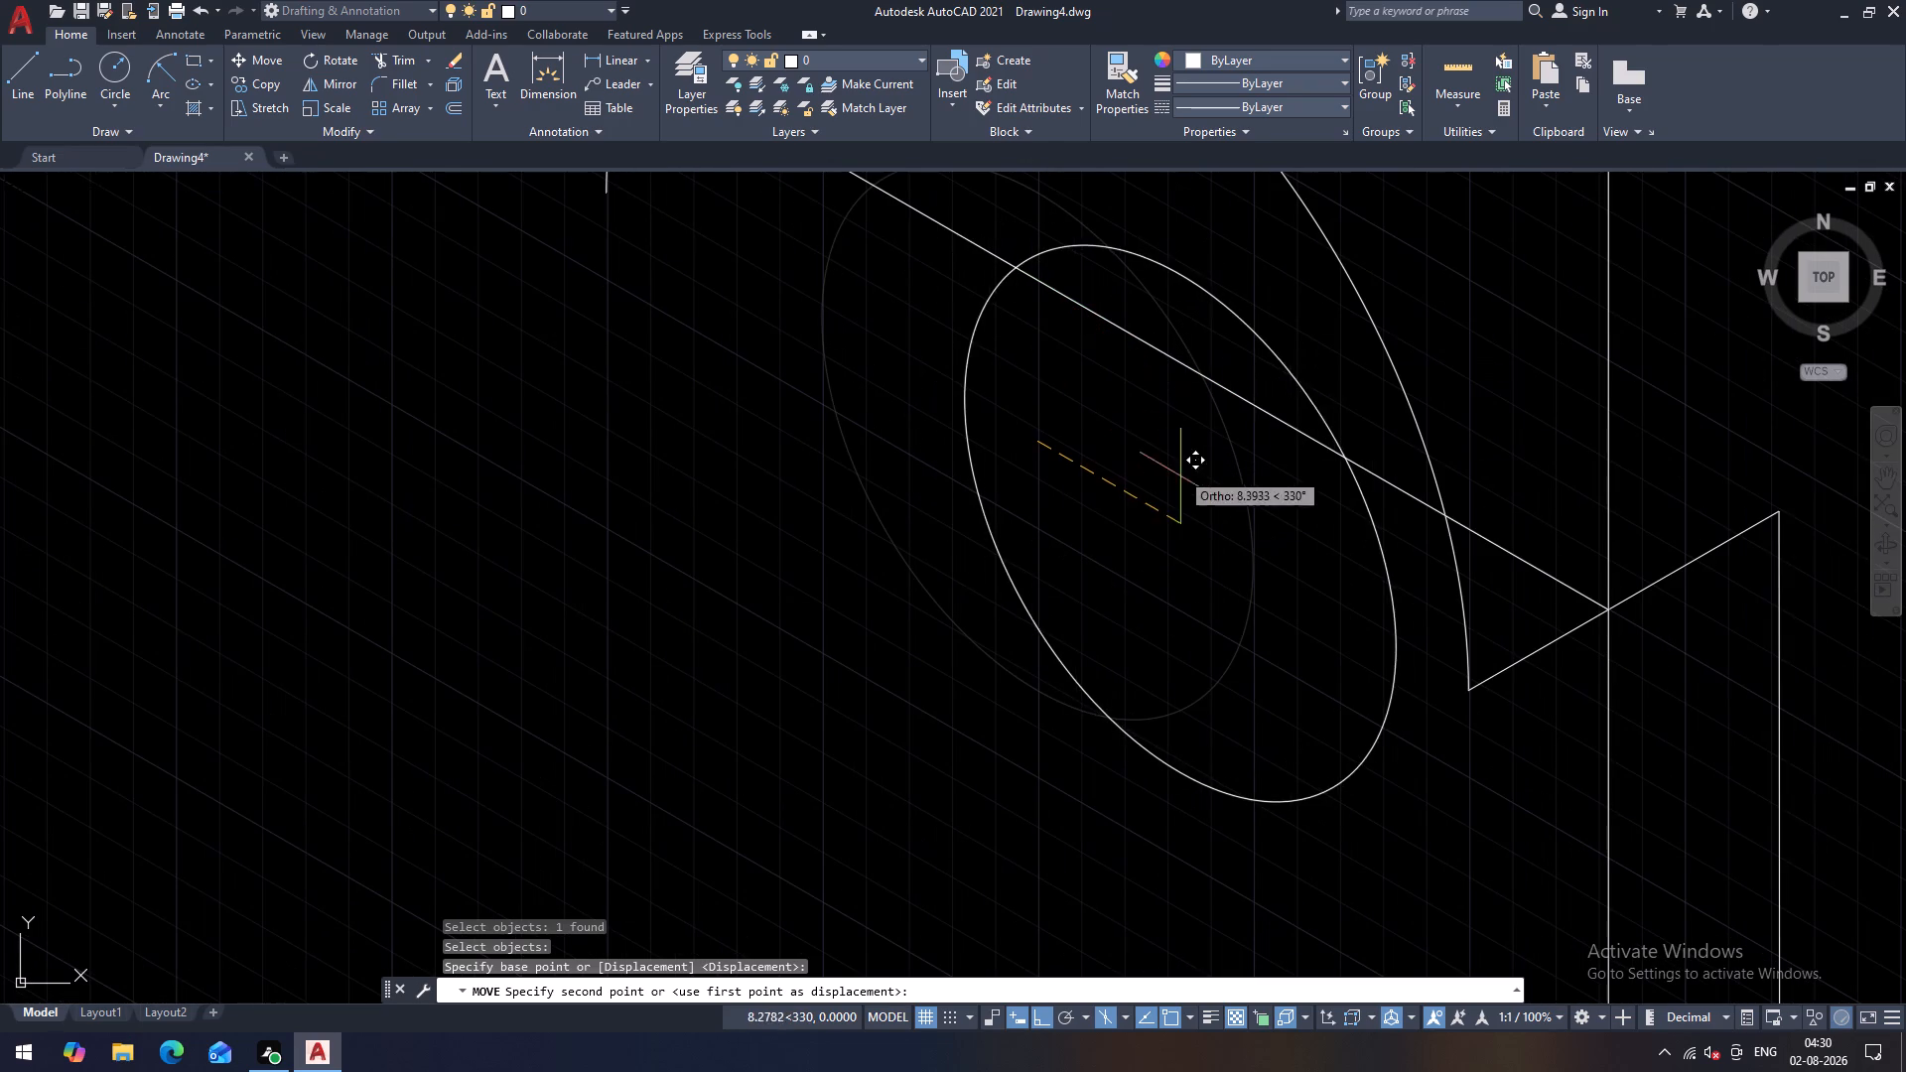
pyautogui.click(1176, 363)
pyautogui.scroll(-3, 1171, 449)
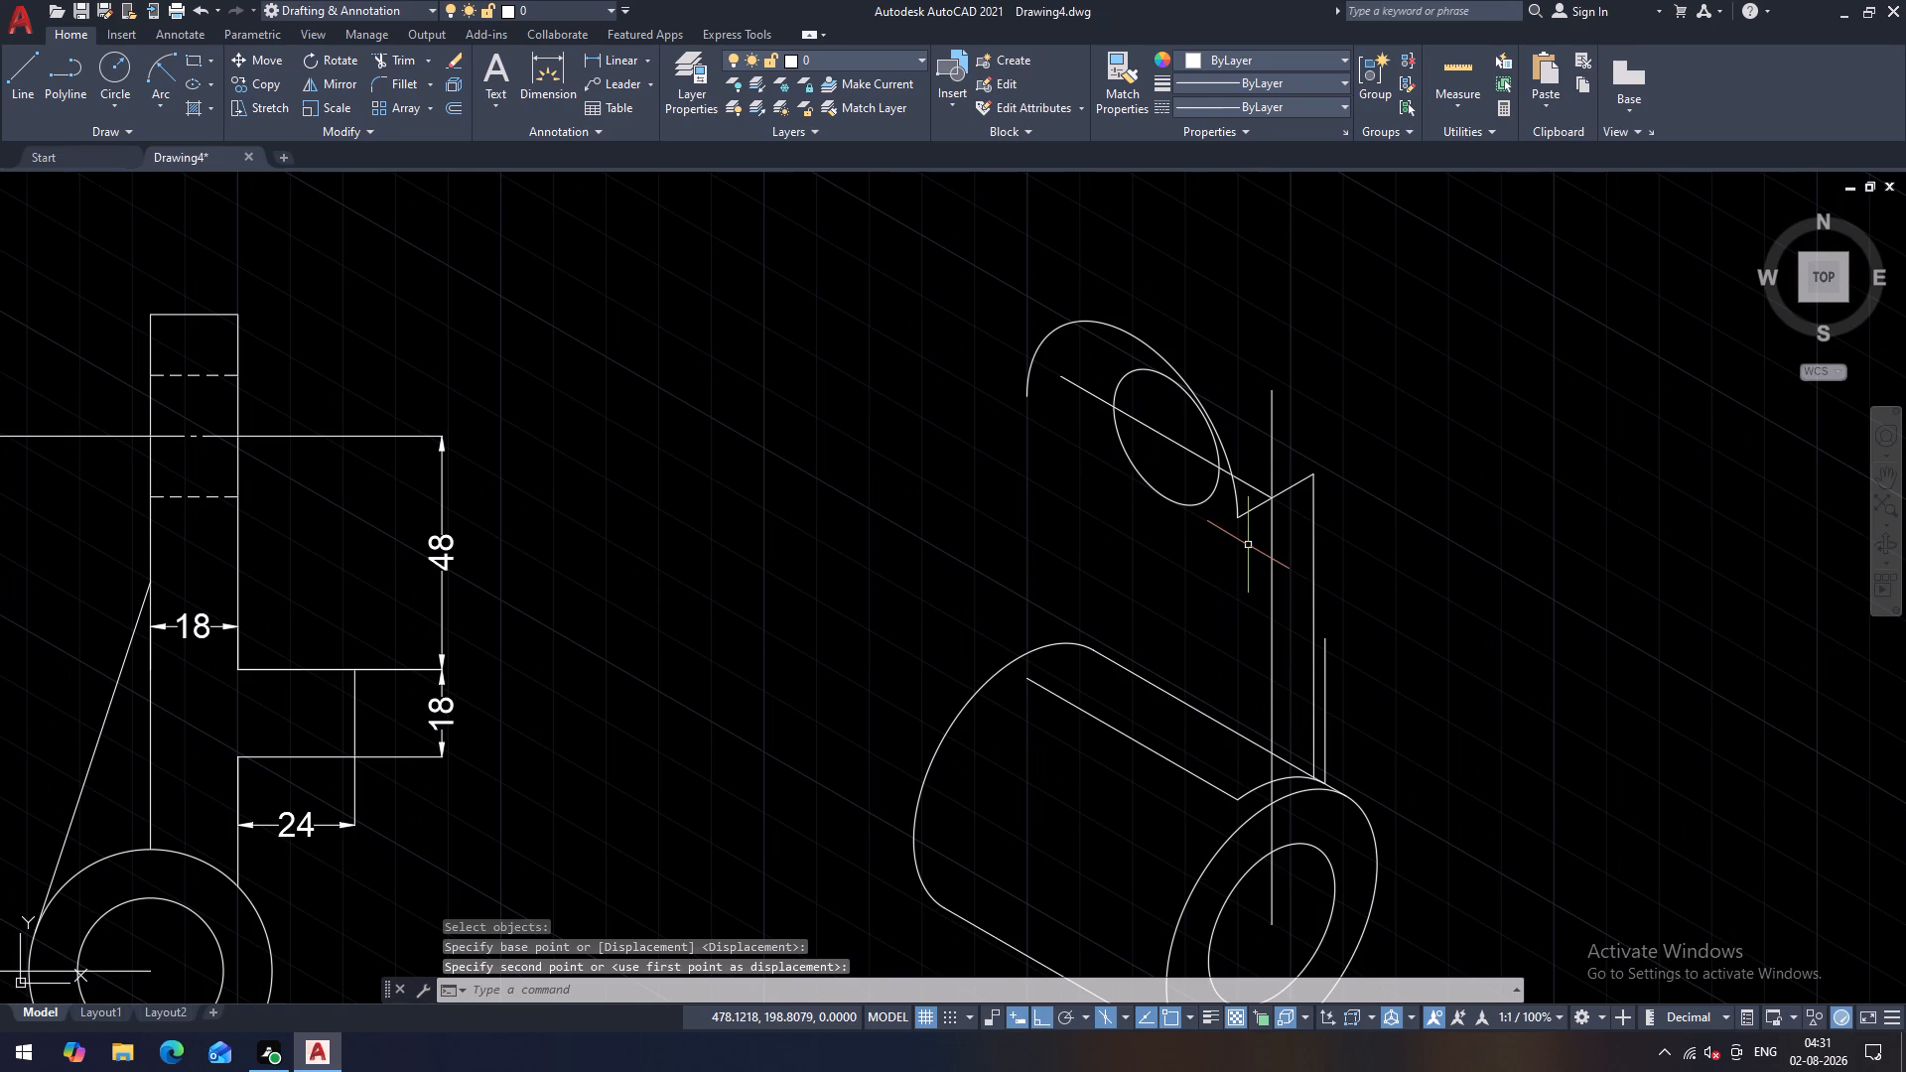
# Move the 25-radius round-top arc by its lower right end to where the 50-long line meets the 110-long vertical.
pyautogui.press('space')
pyautogui.click(1107, 327)
pyautogui.press('space')
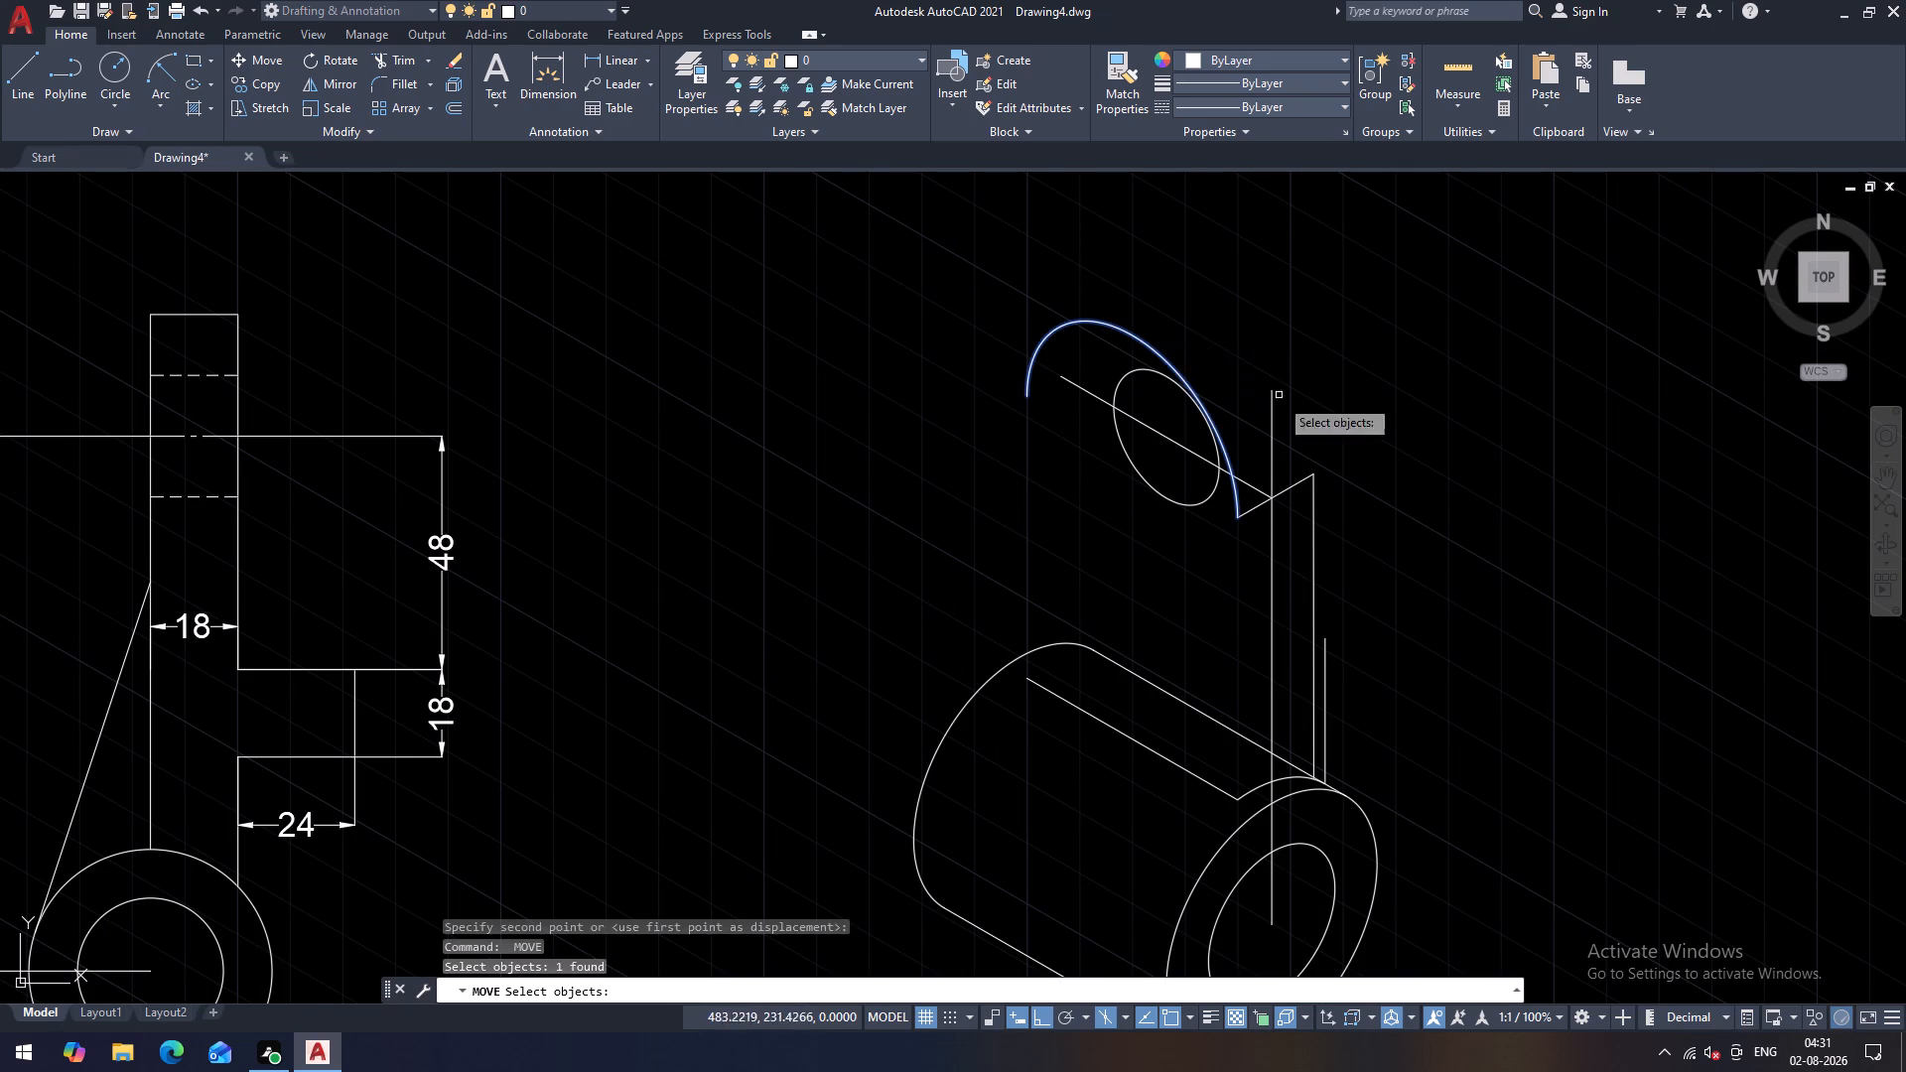
pyautogui.scroll(1, 1286, 469)
pyautogui.click(1204, 552)
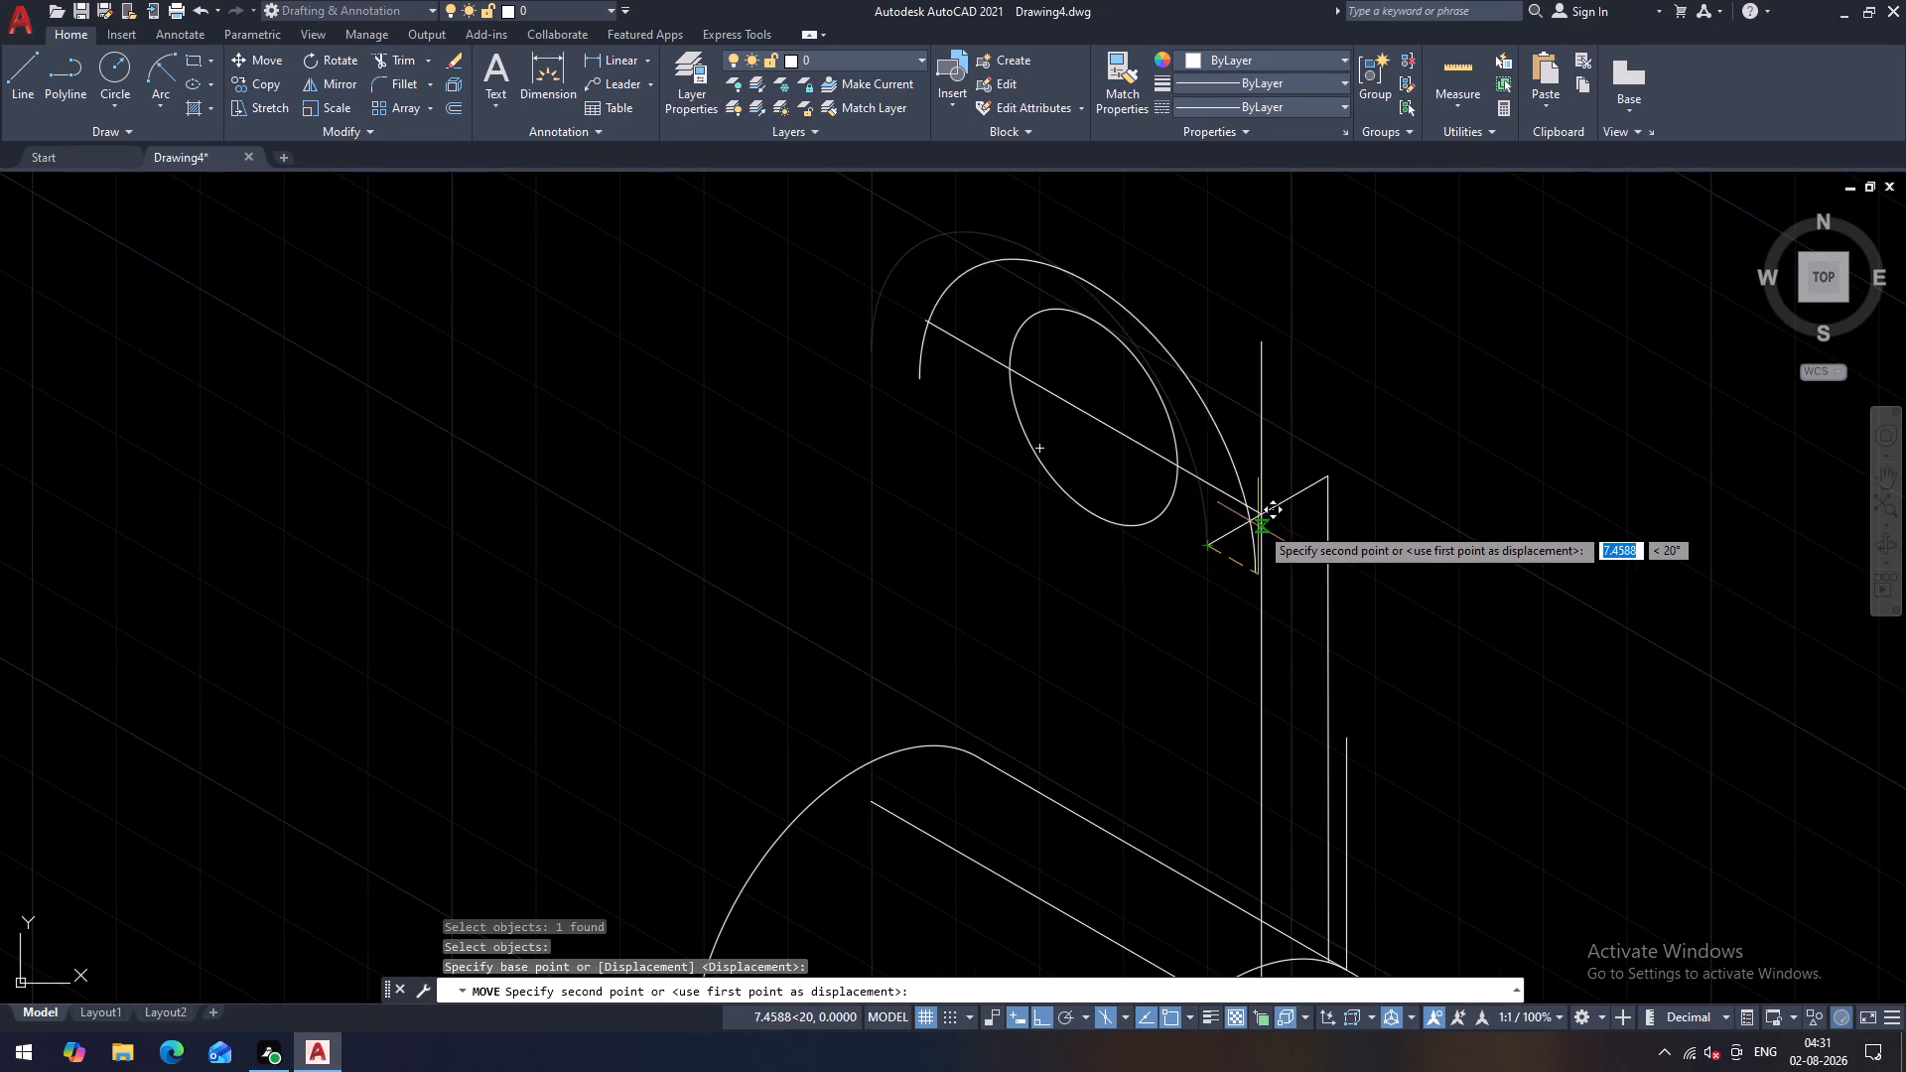
pyautogui.click(1258, 509)
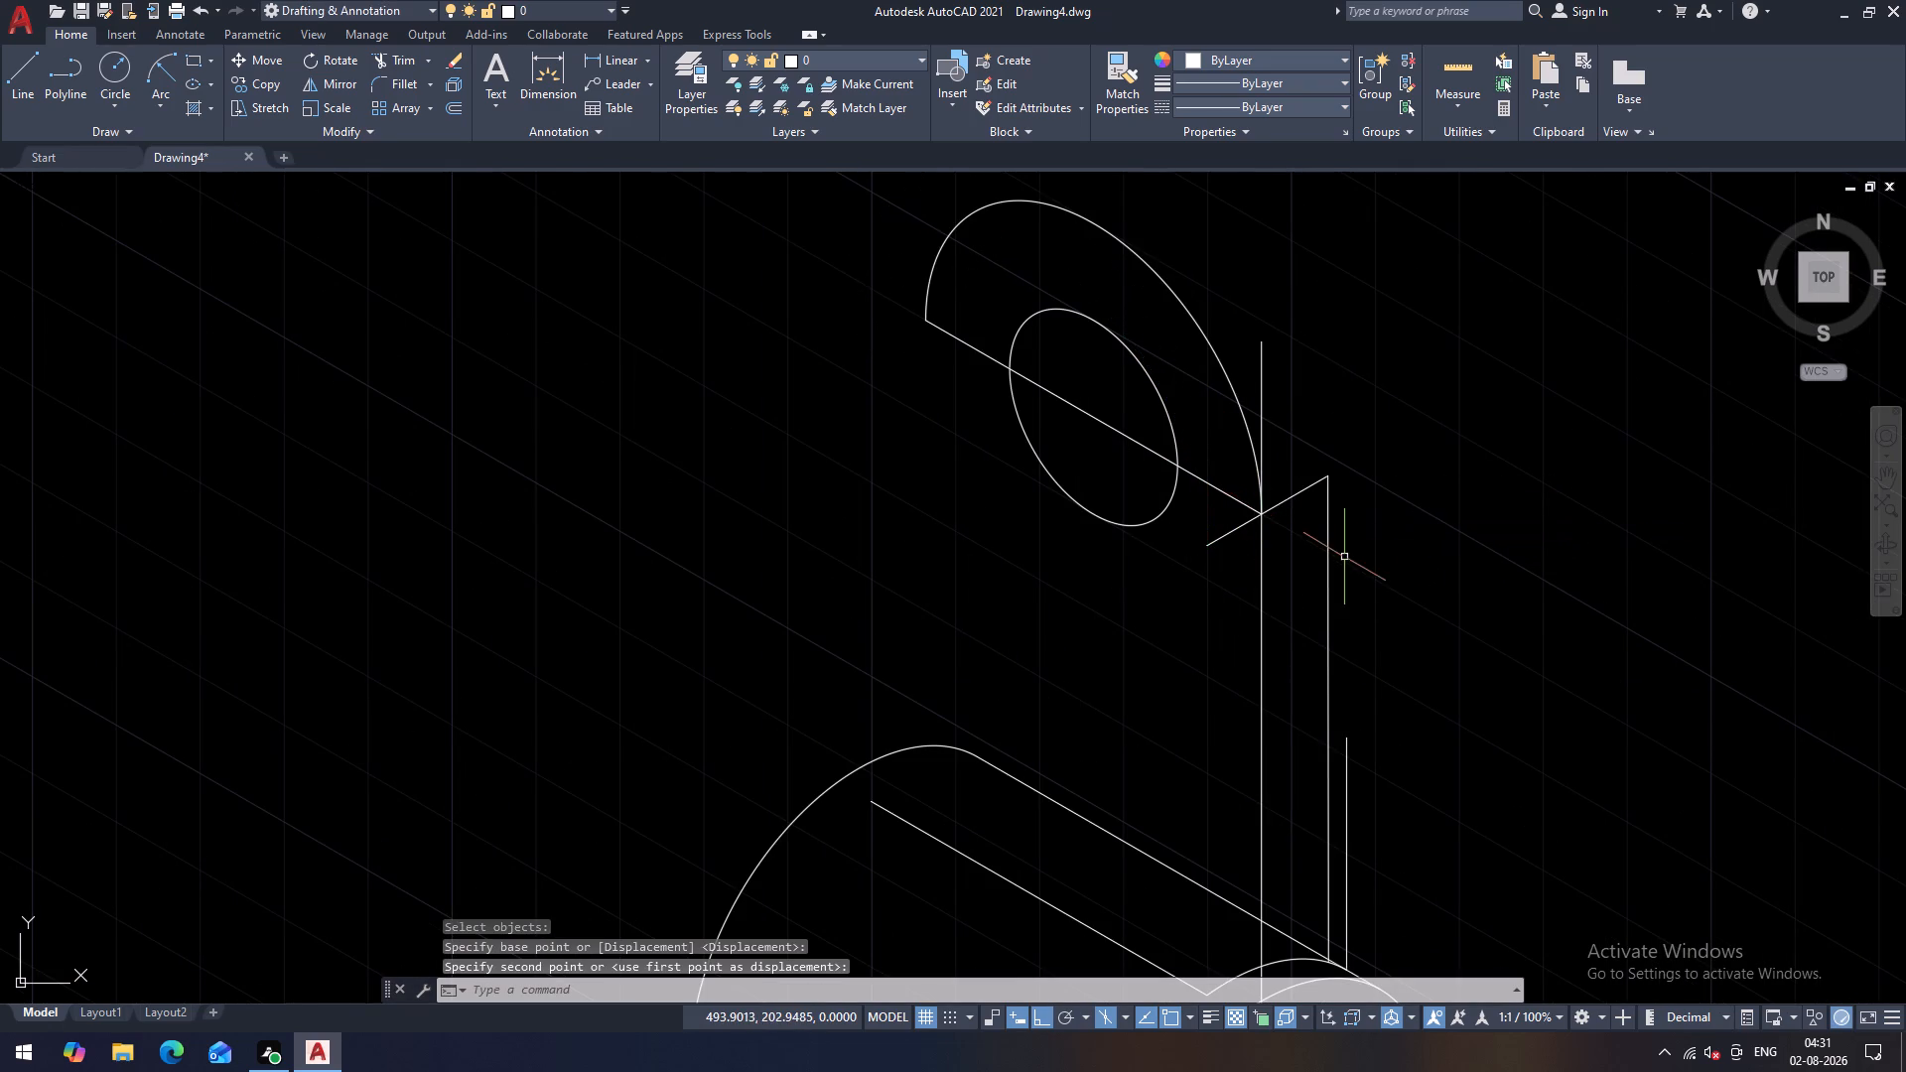
pyautogui.scroll(-1, 1344, 557)
pyautogui.scroll(1, 1353, 501)
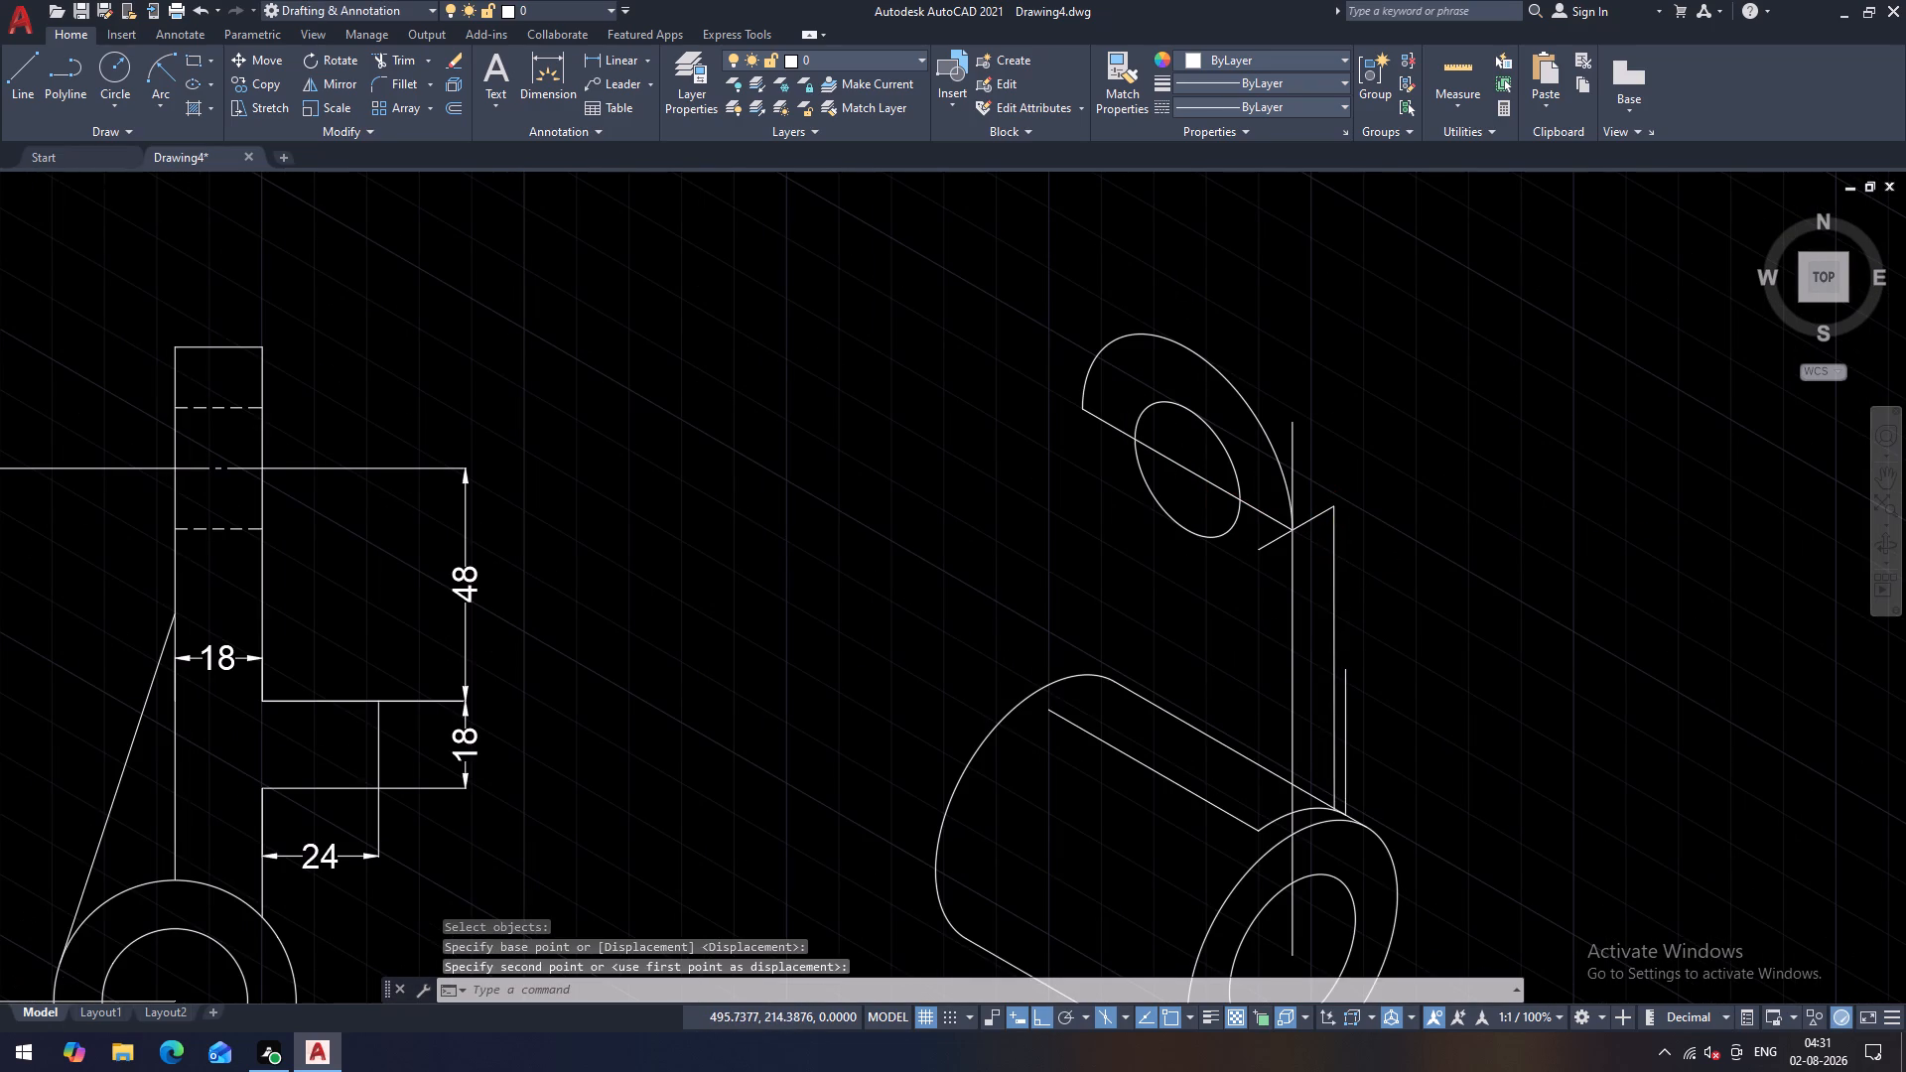
pyautogui.scroll(-1, 1315, 505)
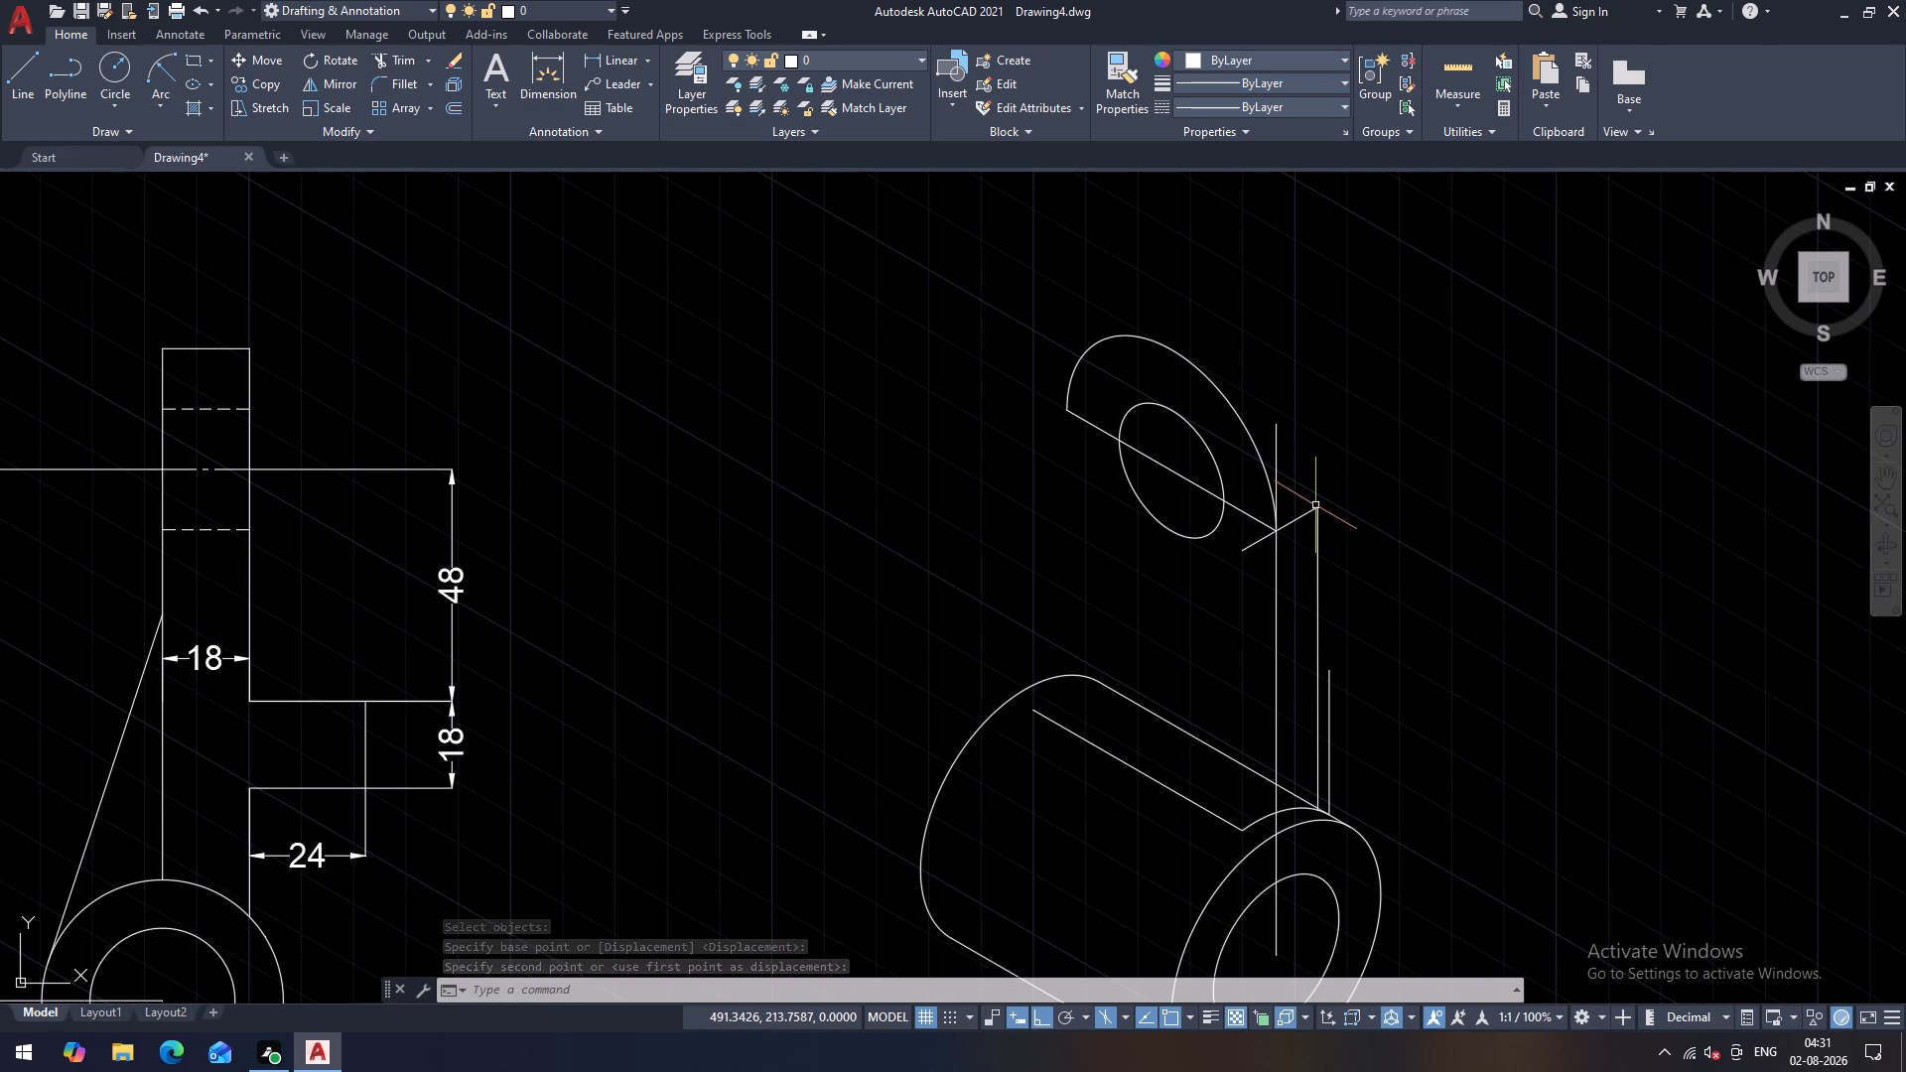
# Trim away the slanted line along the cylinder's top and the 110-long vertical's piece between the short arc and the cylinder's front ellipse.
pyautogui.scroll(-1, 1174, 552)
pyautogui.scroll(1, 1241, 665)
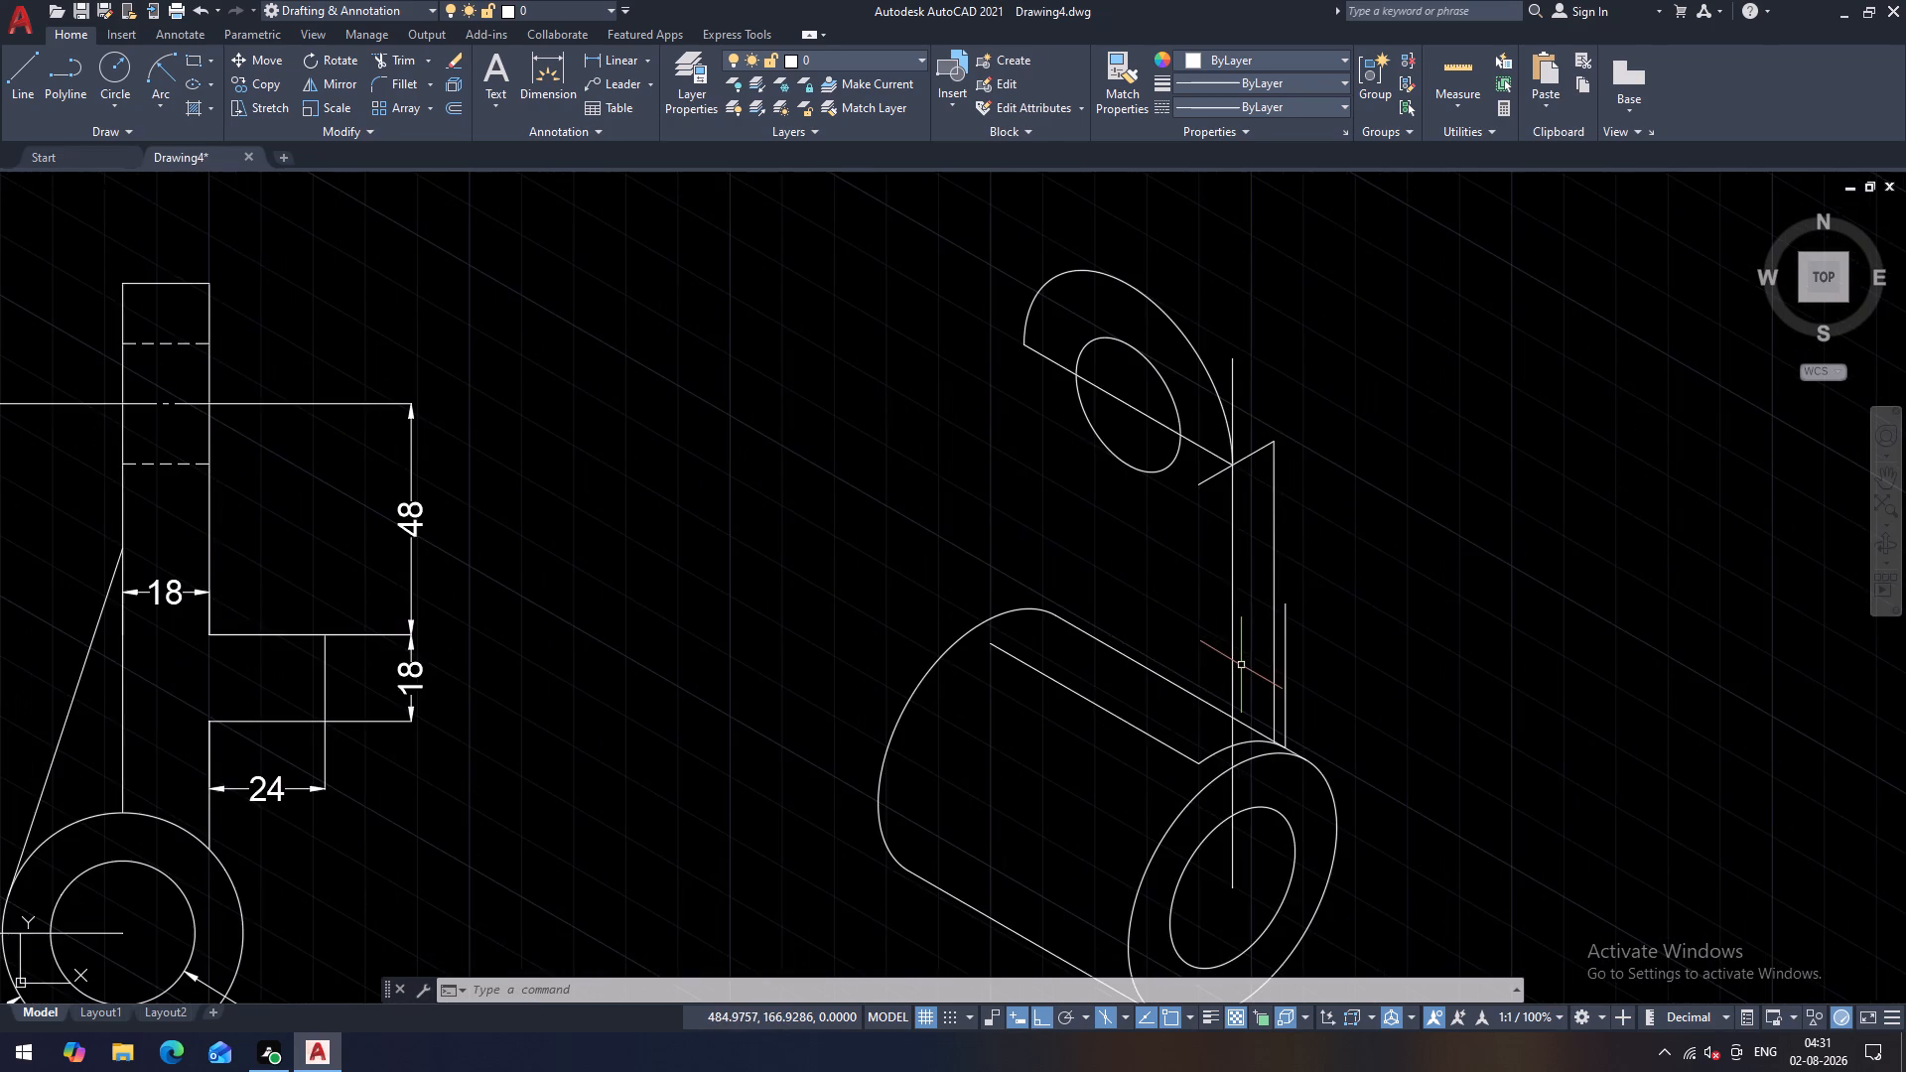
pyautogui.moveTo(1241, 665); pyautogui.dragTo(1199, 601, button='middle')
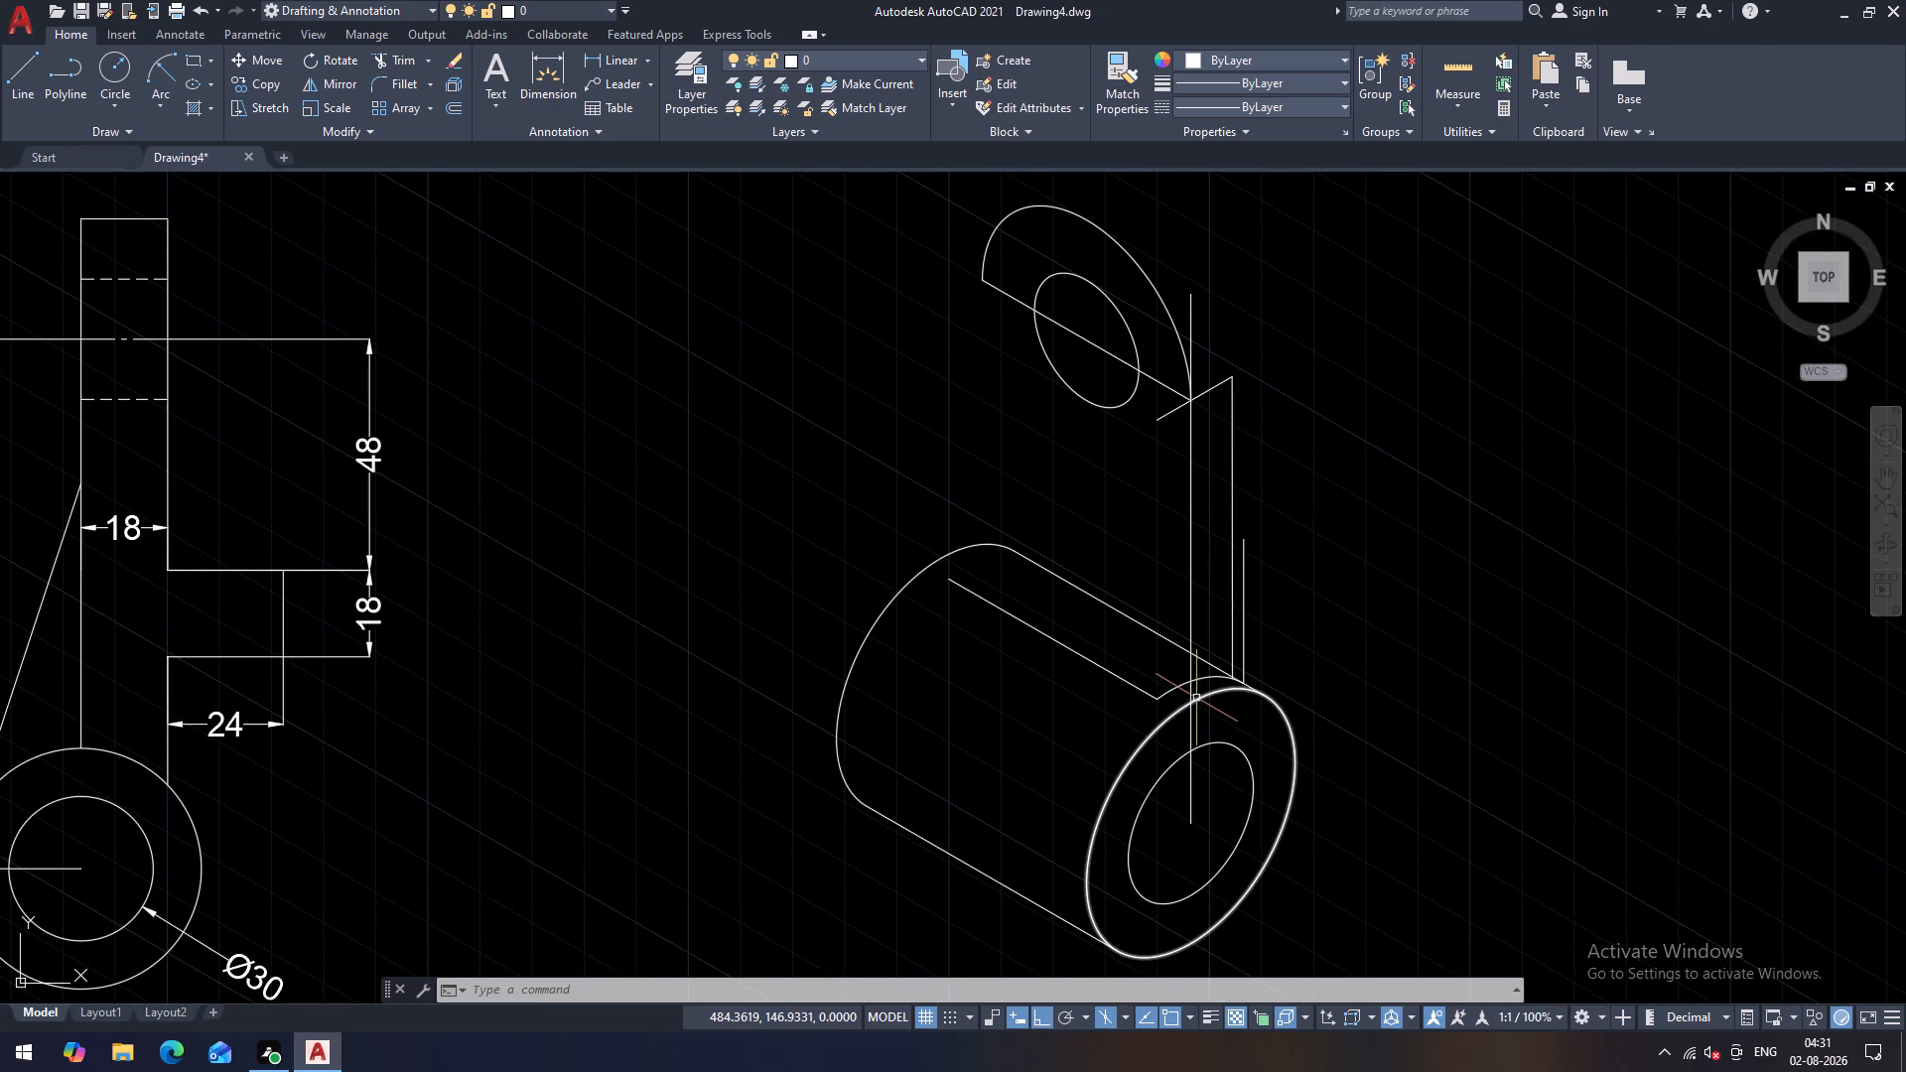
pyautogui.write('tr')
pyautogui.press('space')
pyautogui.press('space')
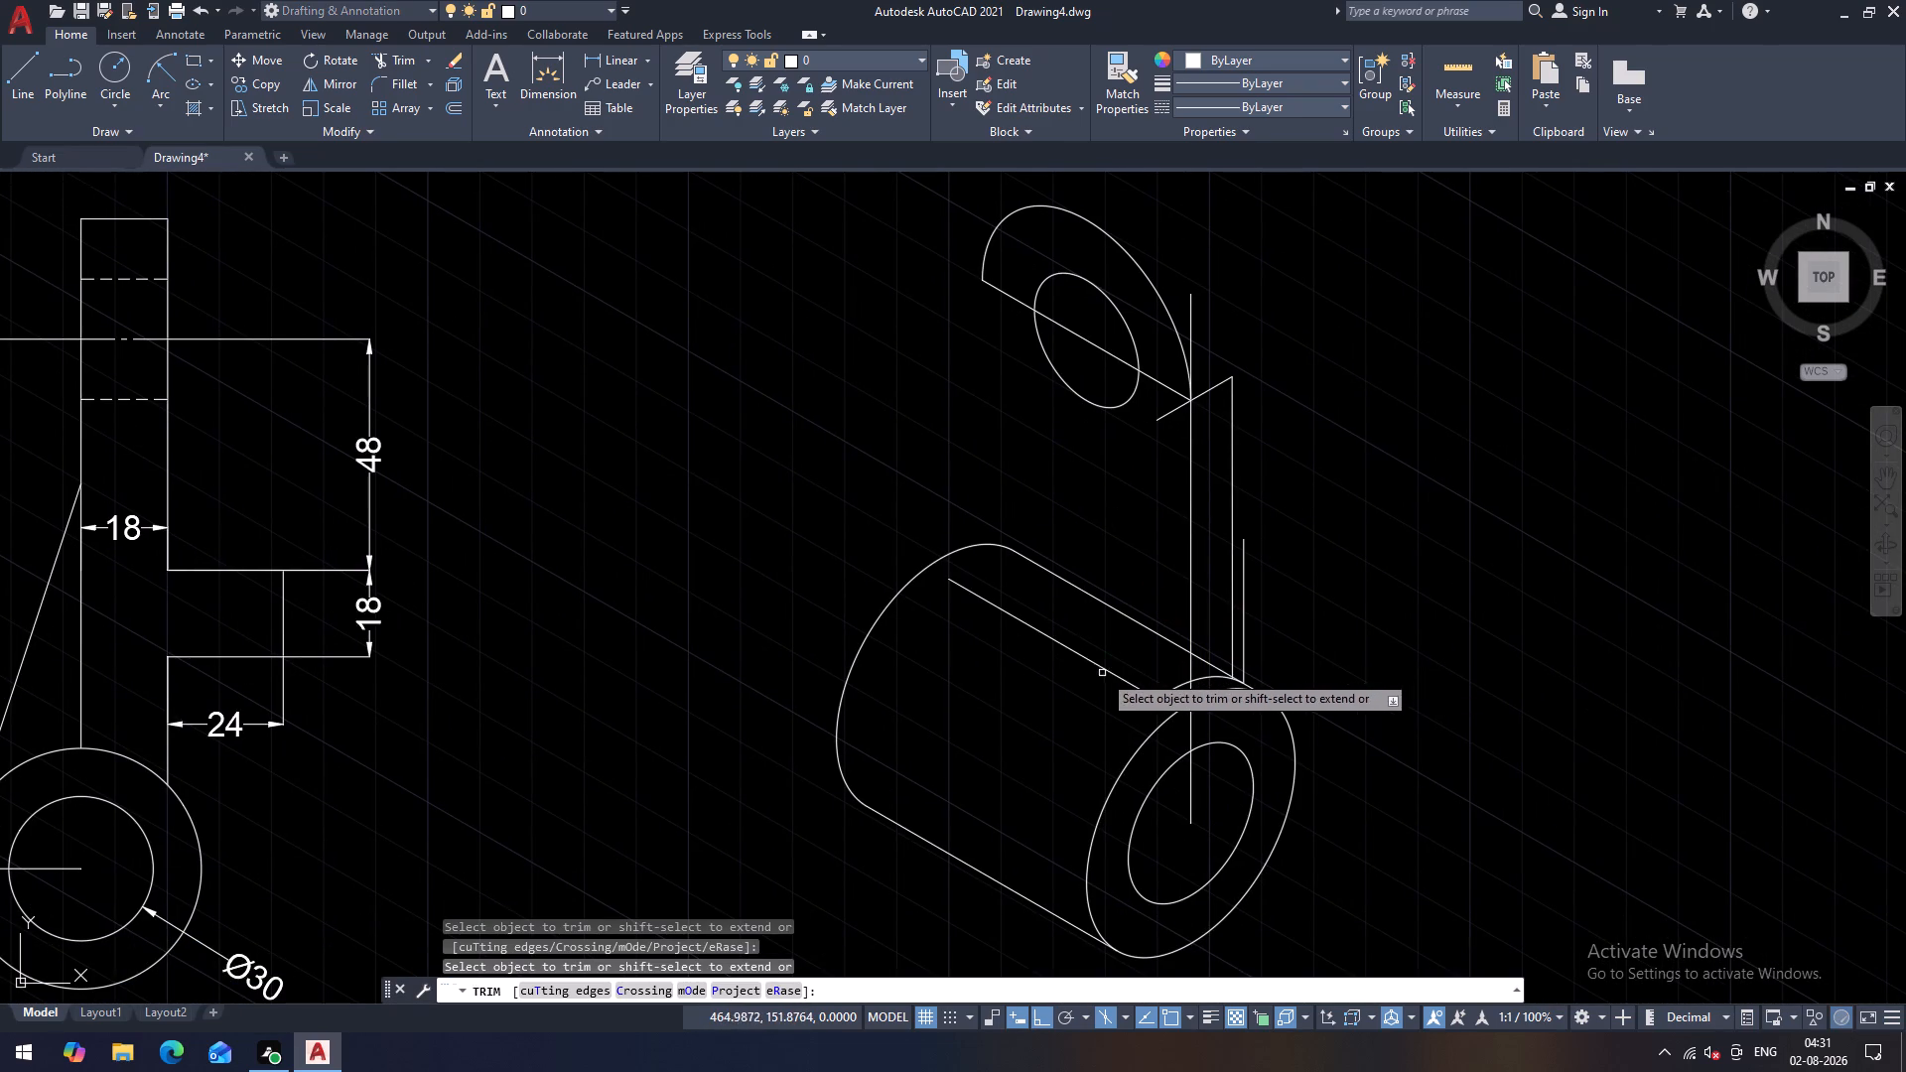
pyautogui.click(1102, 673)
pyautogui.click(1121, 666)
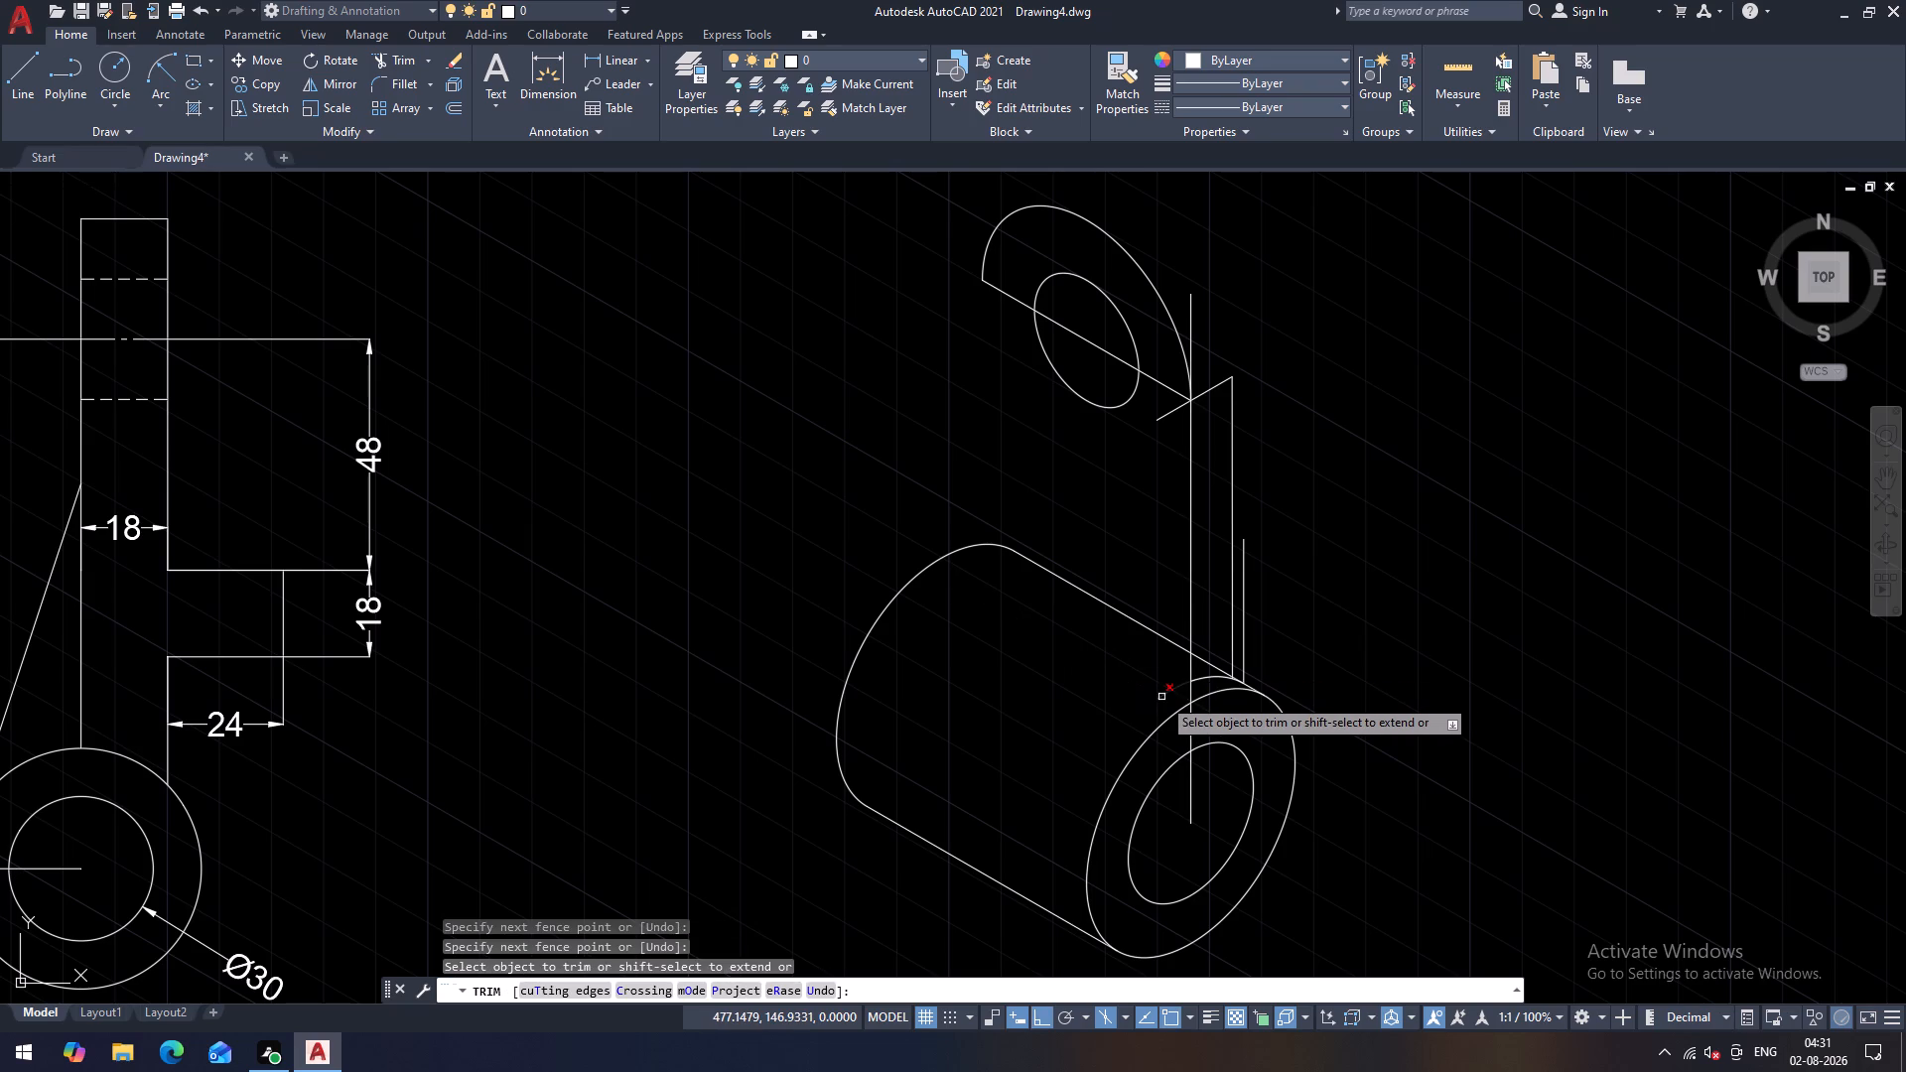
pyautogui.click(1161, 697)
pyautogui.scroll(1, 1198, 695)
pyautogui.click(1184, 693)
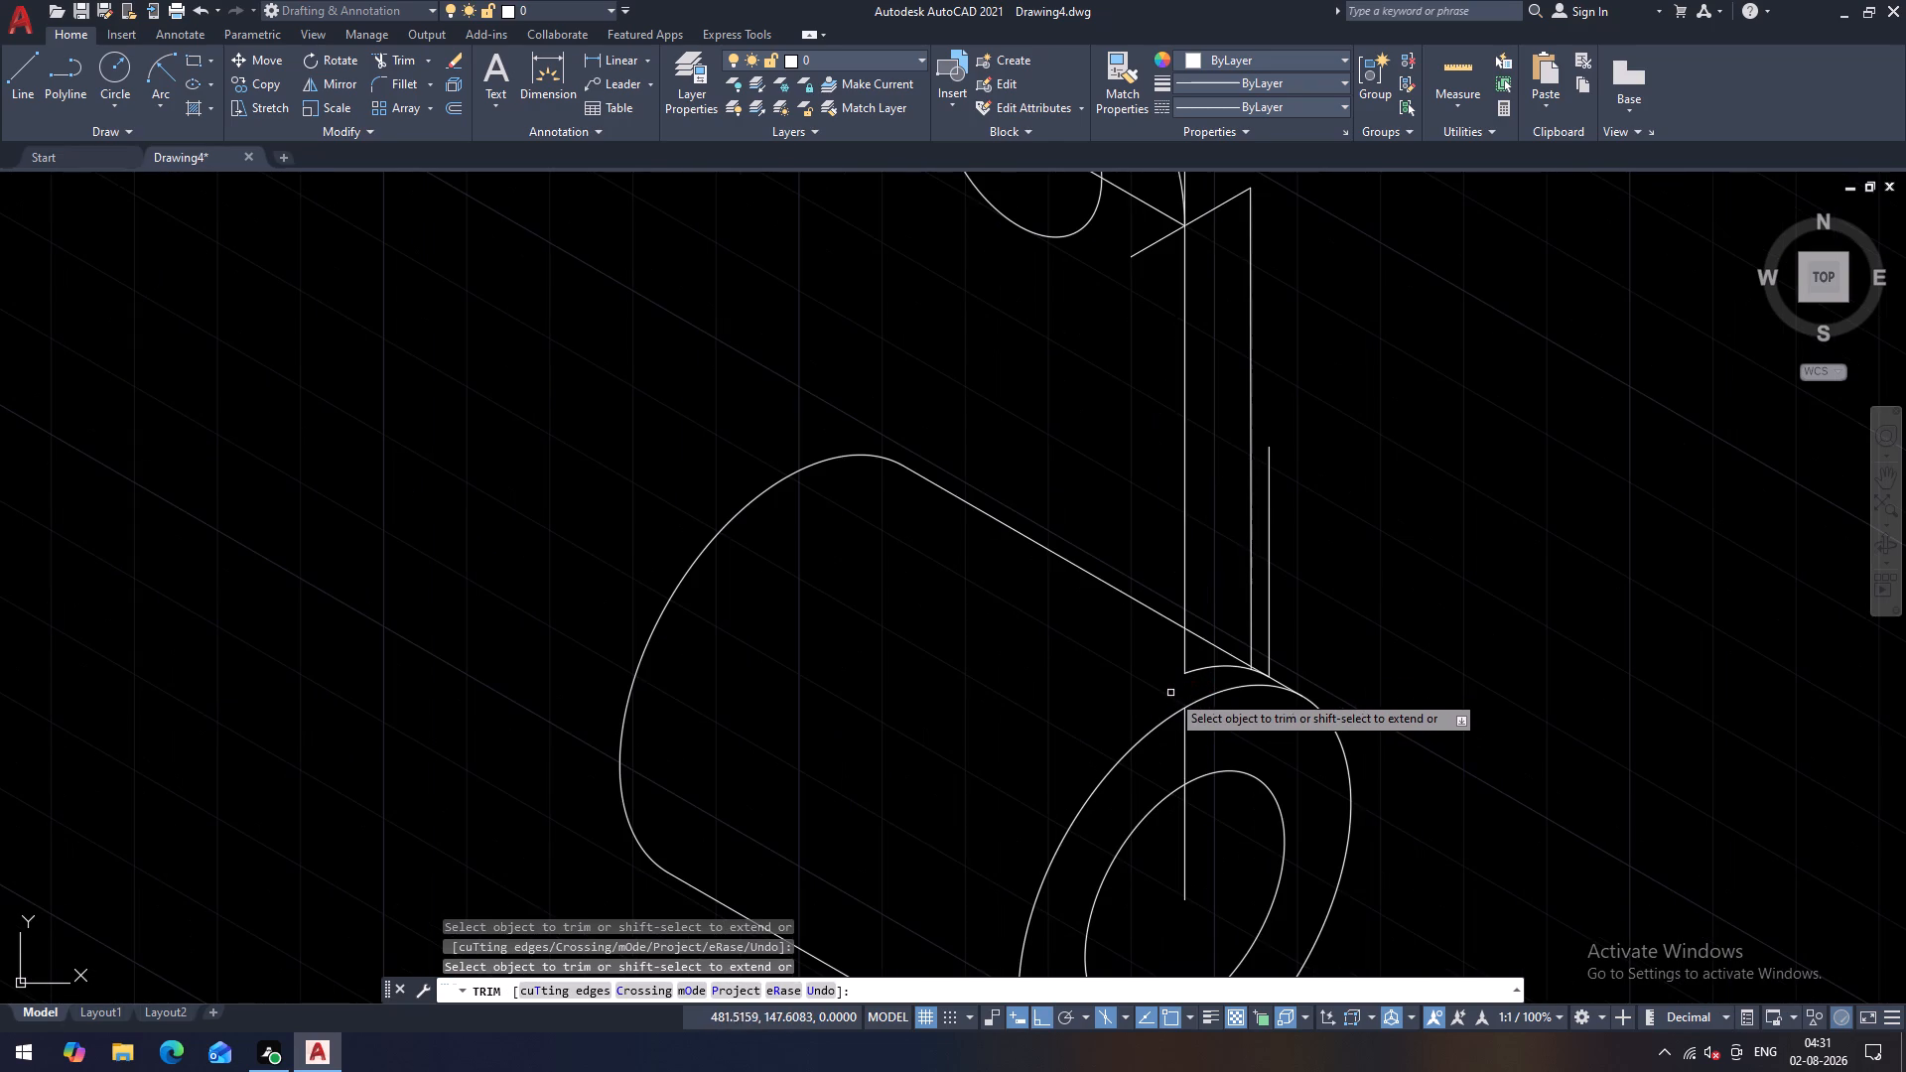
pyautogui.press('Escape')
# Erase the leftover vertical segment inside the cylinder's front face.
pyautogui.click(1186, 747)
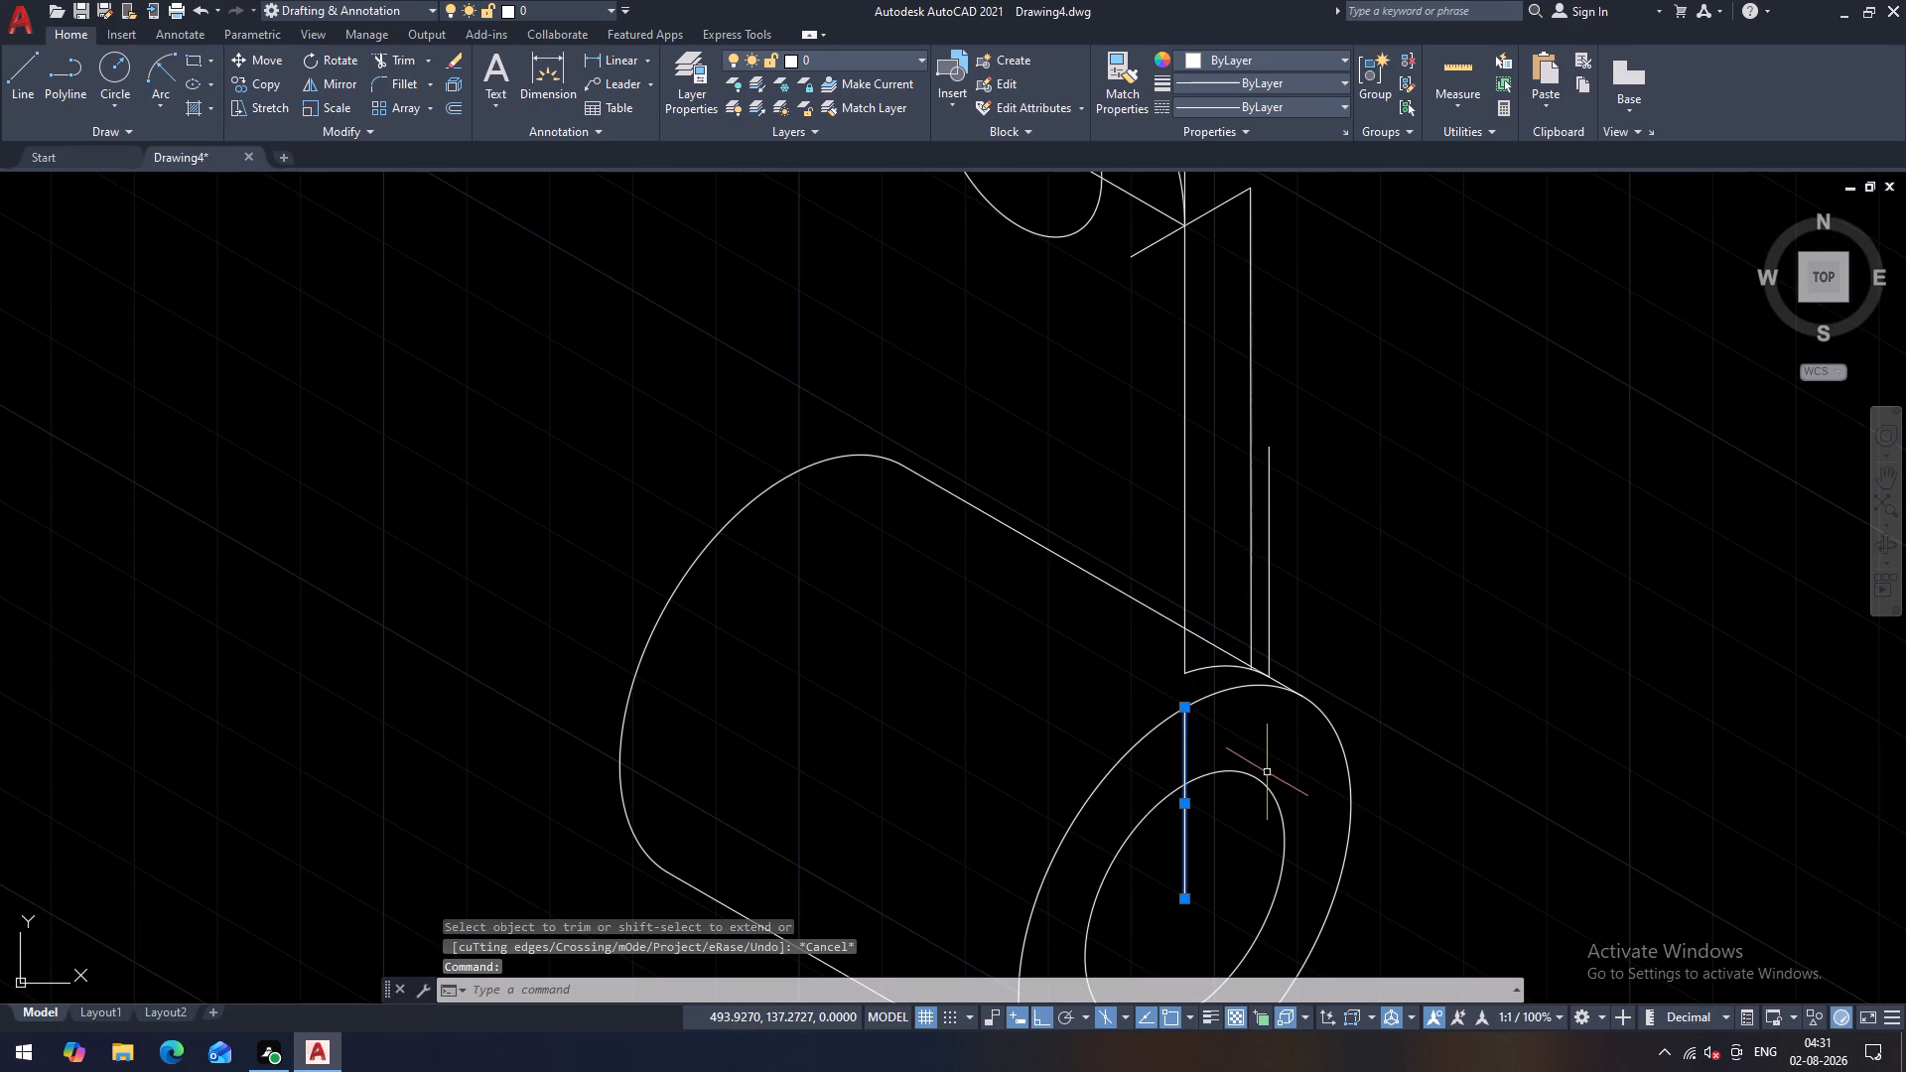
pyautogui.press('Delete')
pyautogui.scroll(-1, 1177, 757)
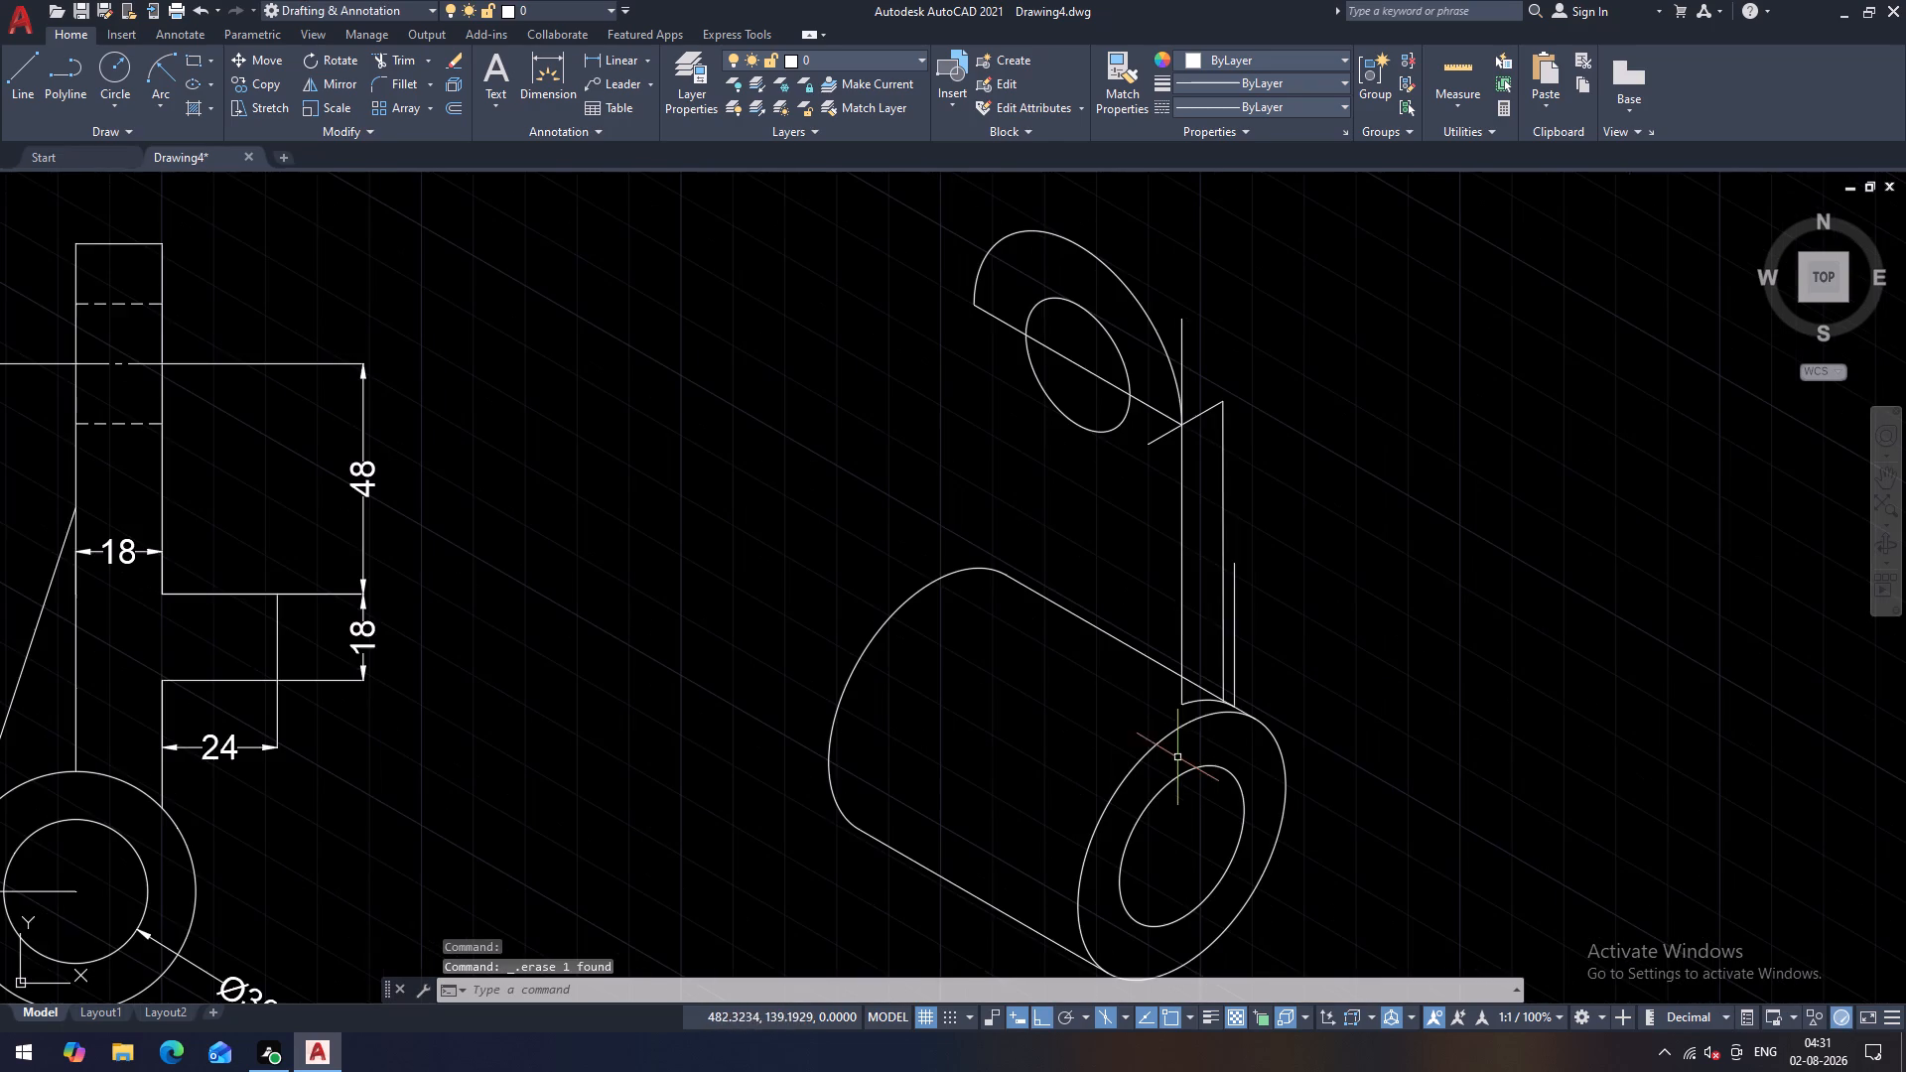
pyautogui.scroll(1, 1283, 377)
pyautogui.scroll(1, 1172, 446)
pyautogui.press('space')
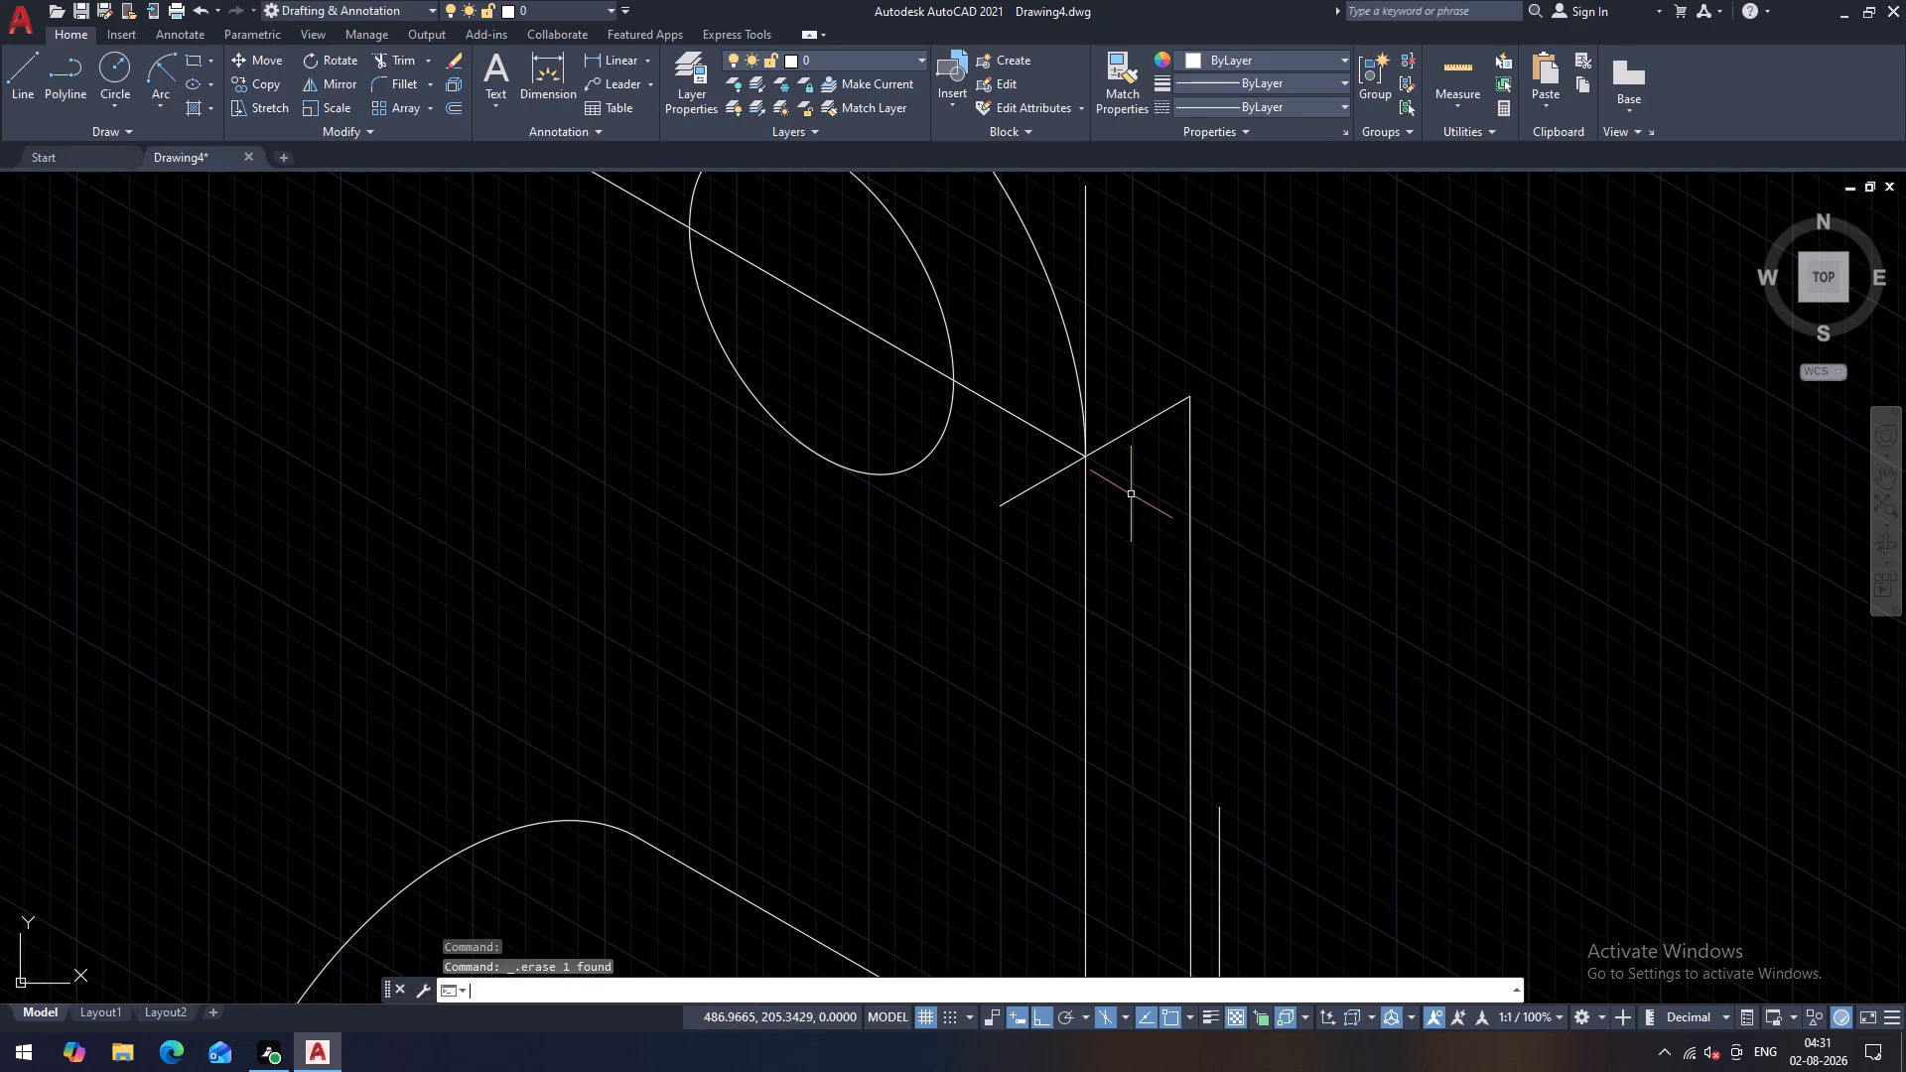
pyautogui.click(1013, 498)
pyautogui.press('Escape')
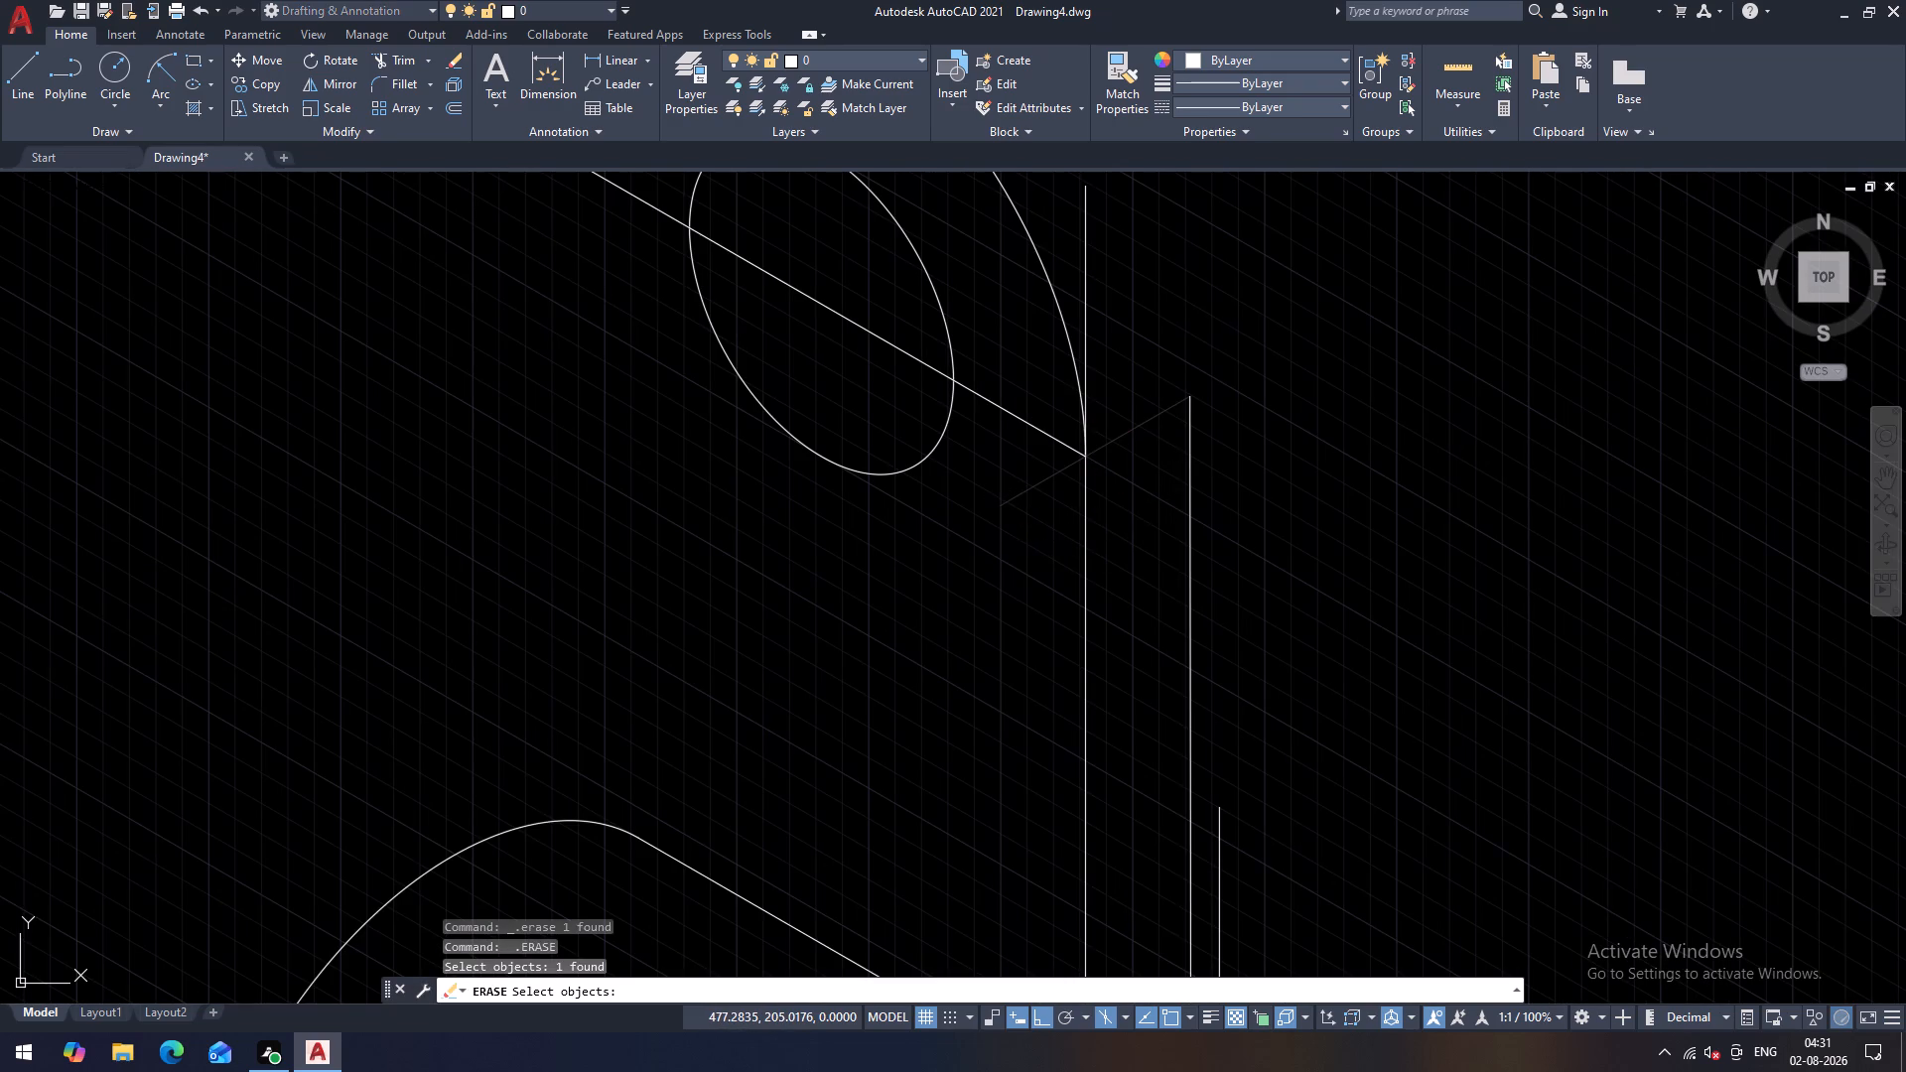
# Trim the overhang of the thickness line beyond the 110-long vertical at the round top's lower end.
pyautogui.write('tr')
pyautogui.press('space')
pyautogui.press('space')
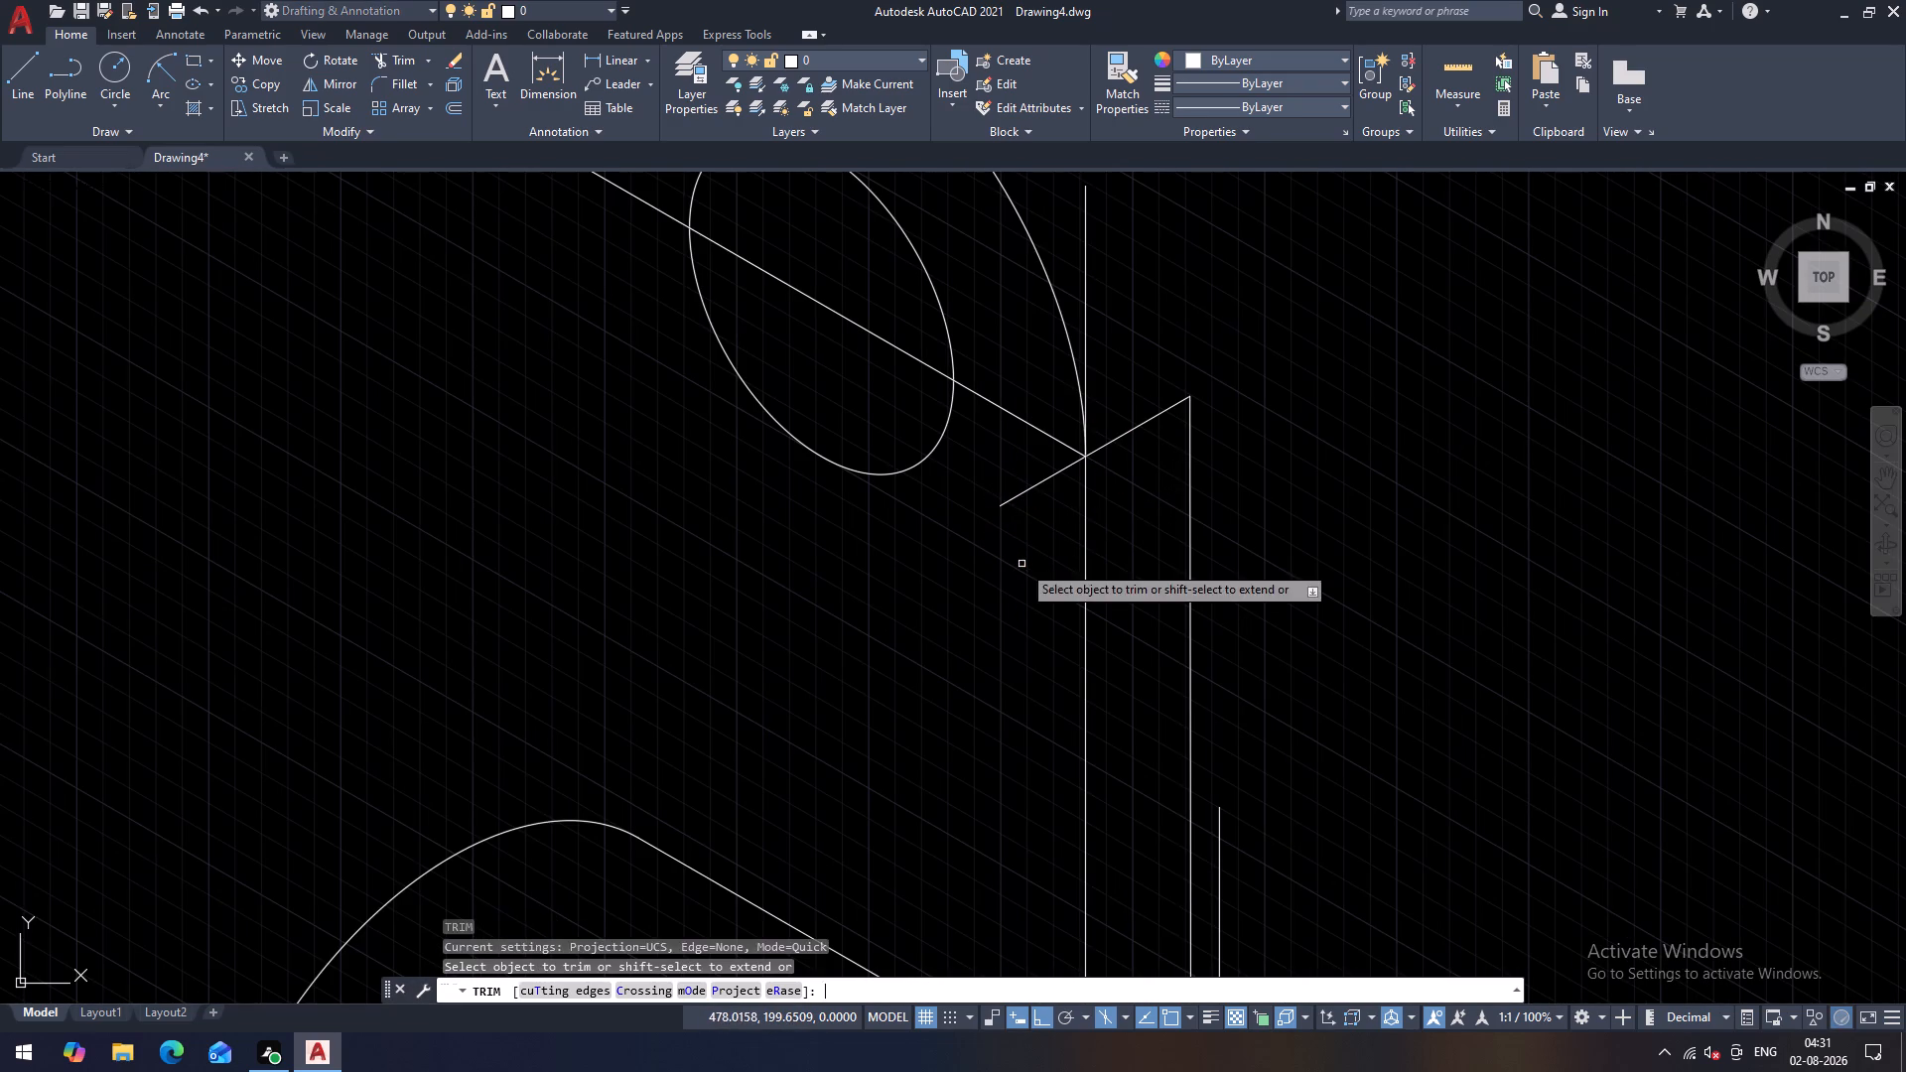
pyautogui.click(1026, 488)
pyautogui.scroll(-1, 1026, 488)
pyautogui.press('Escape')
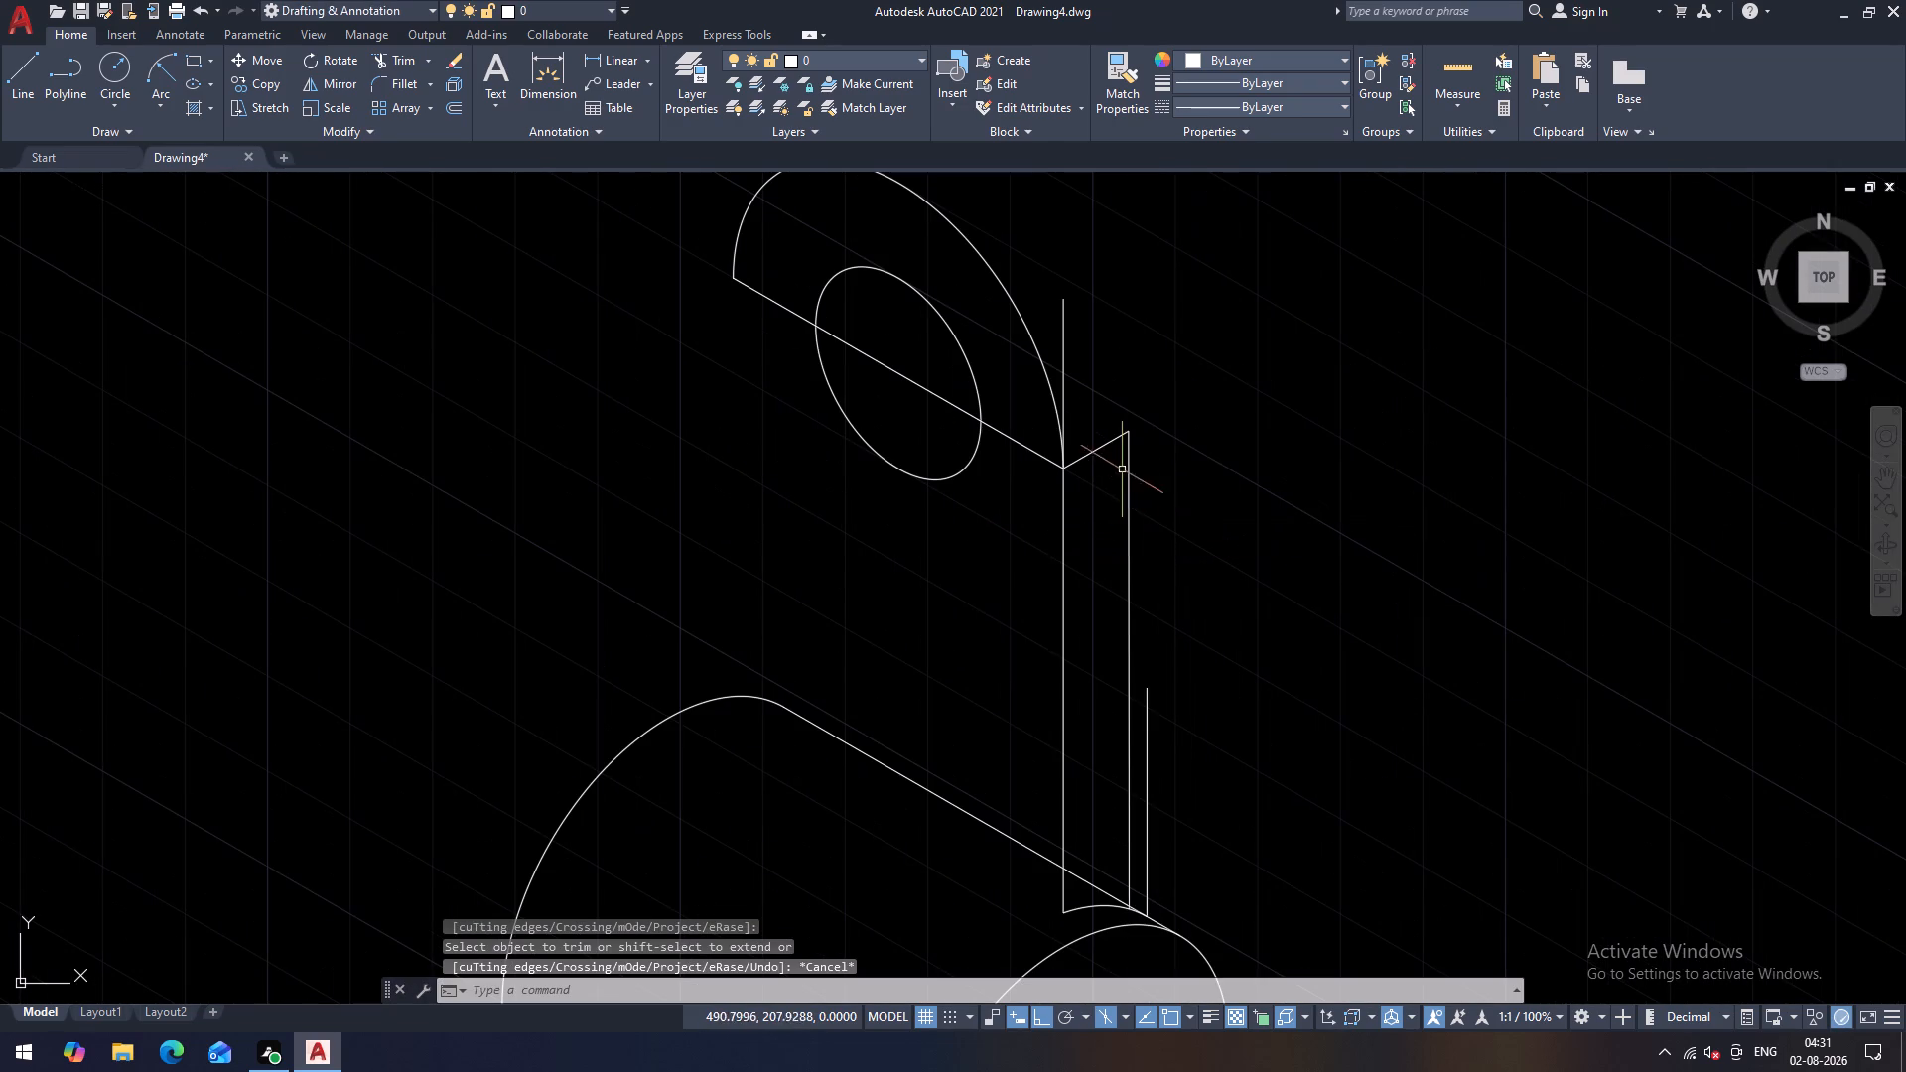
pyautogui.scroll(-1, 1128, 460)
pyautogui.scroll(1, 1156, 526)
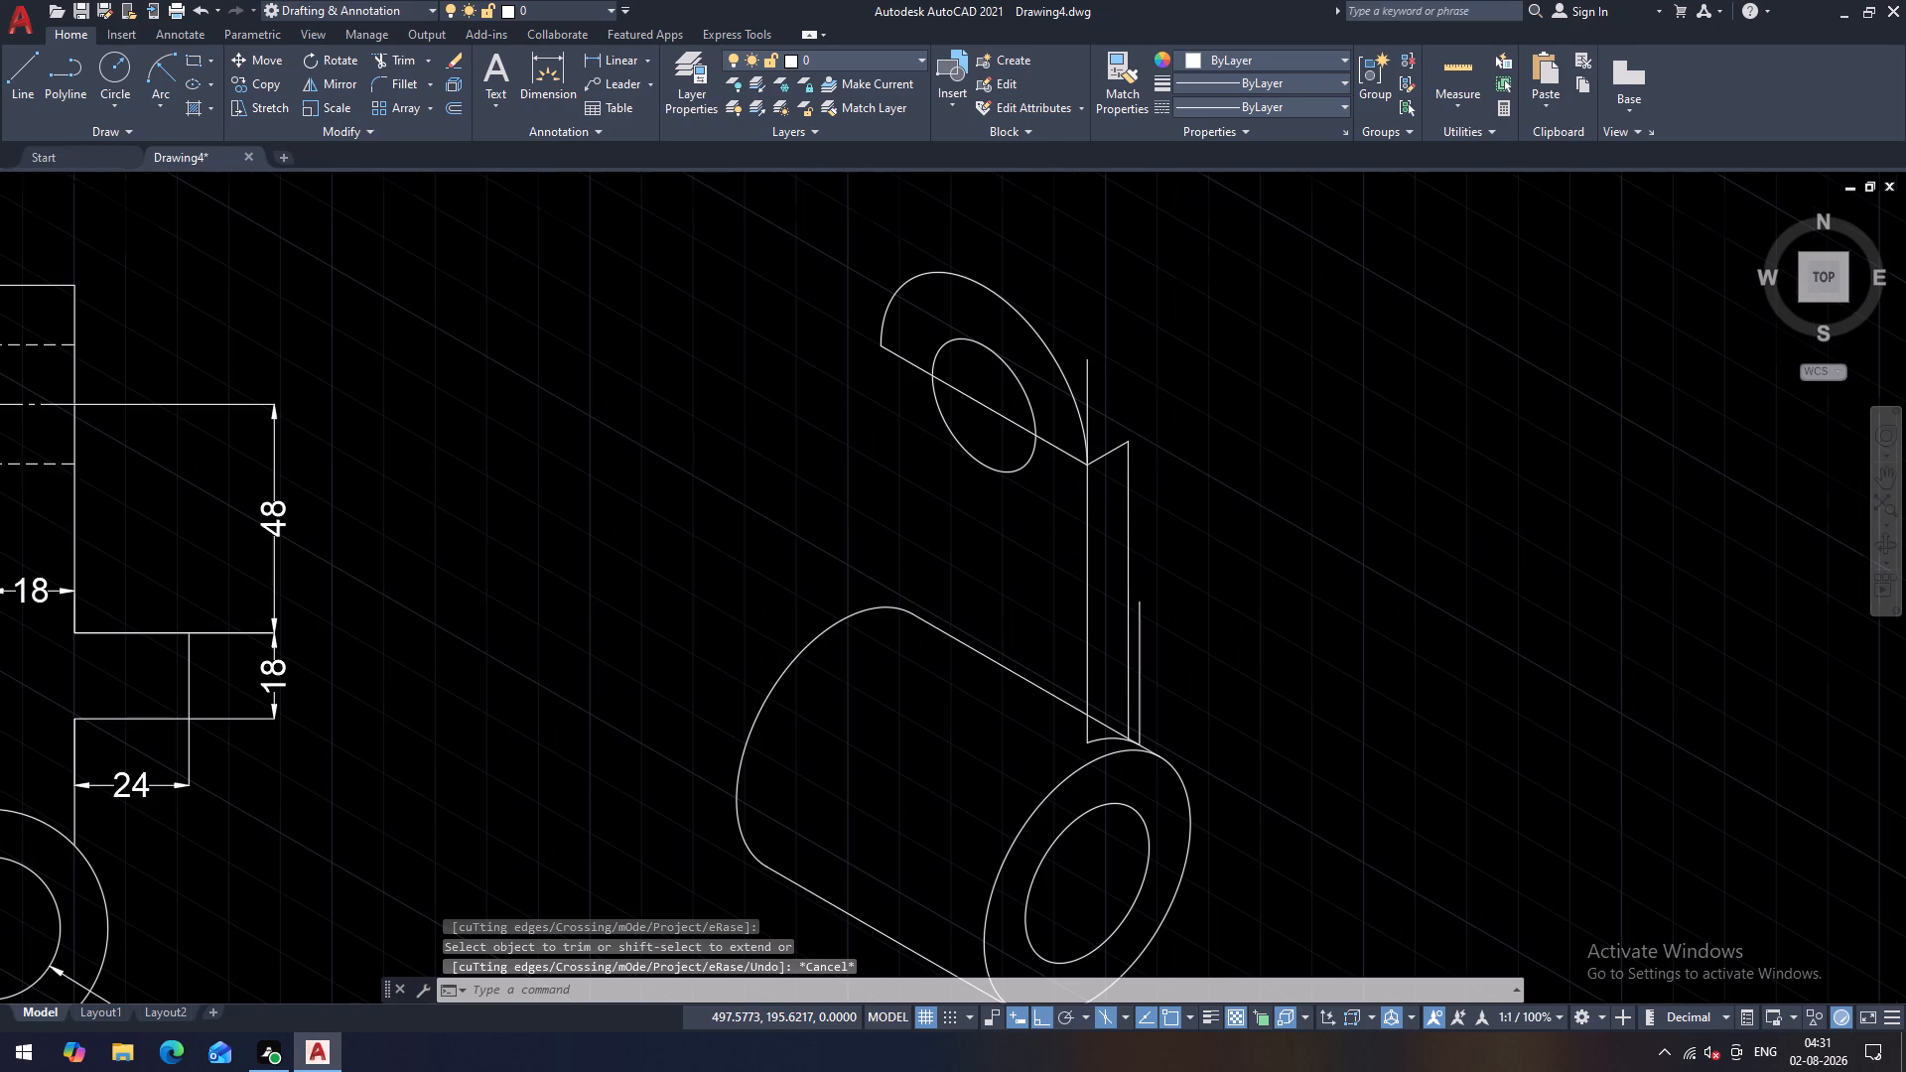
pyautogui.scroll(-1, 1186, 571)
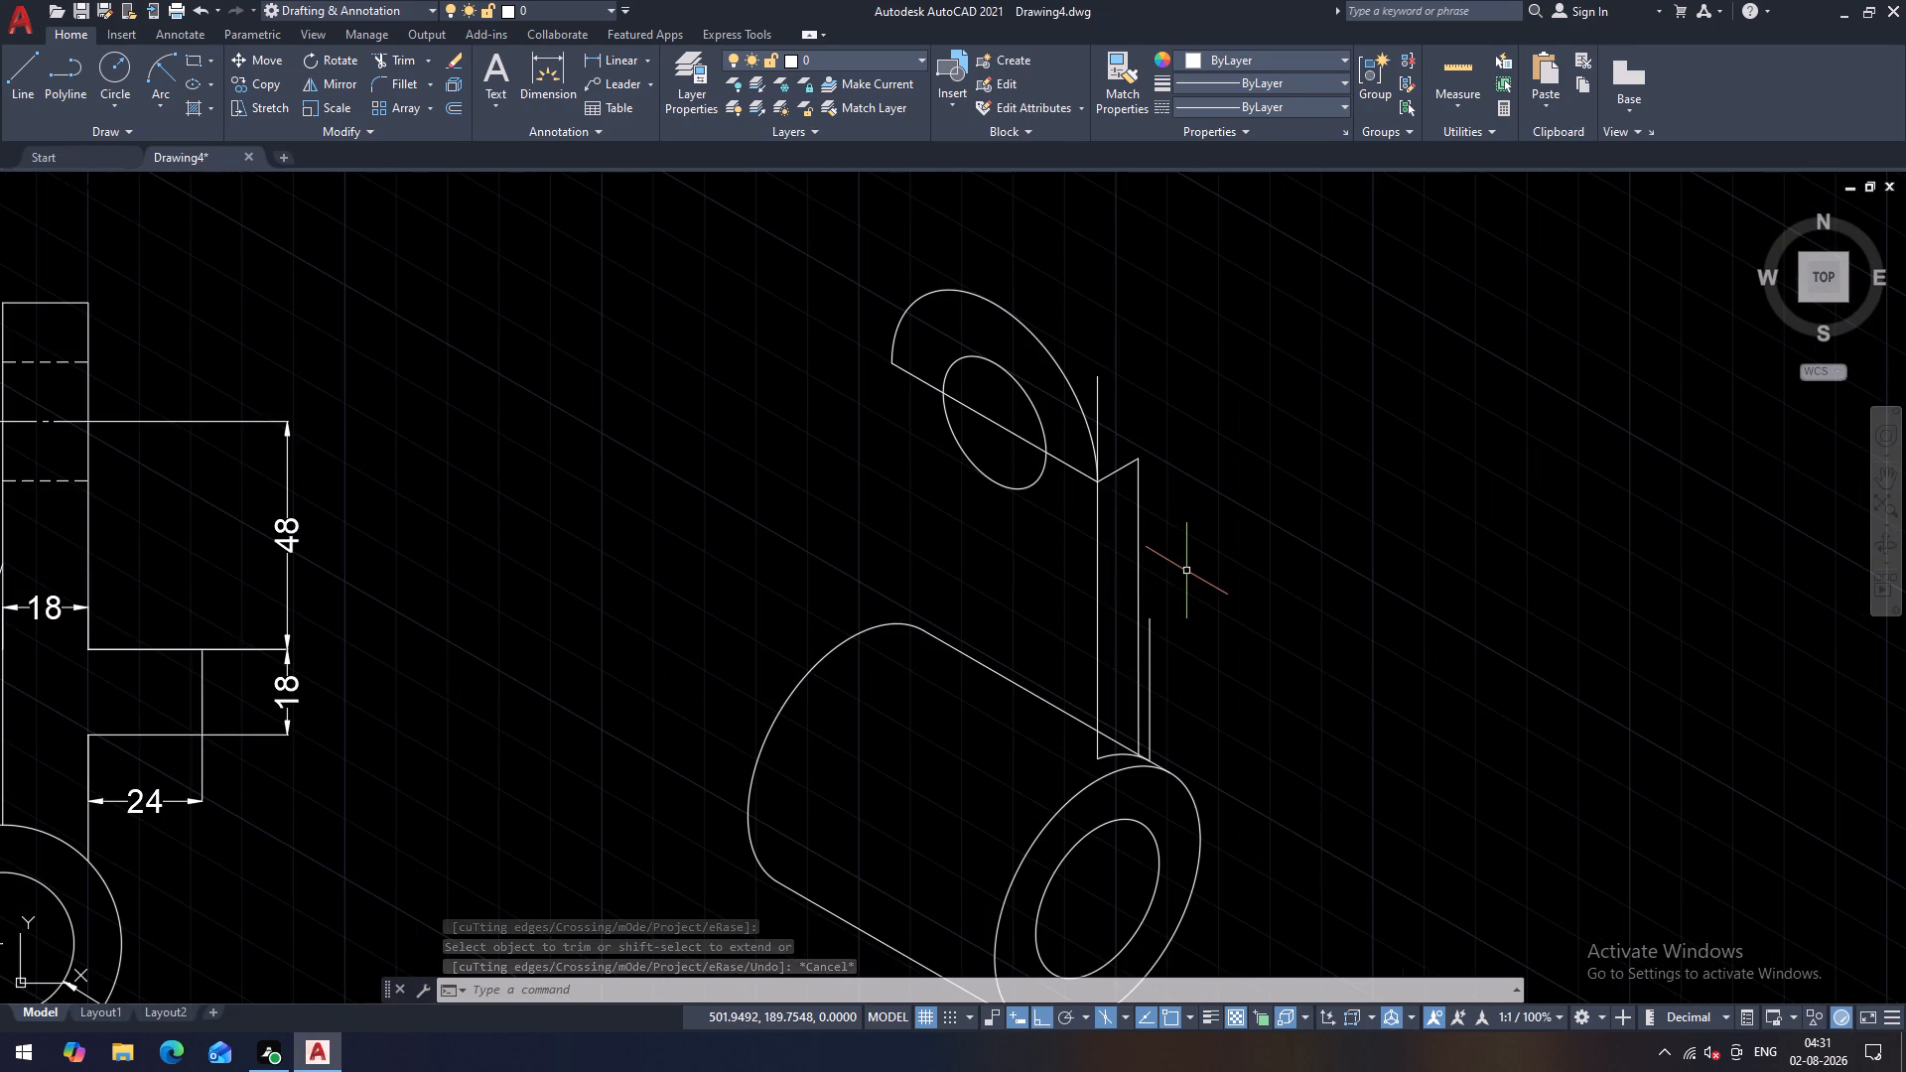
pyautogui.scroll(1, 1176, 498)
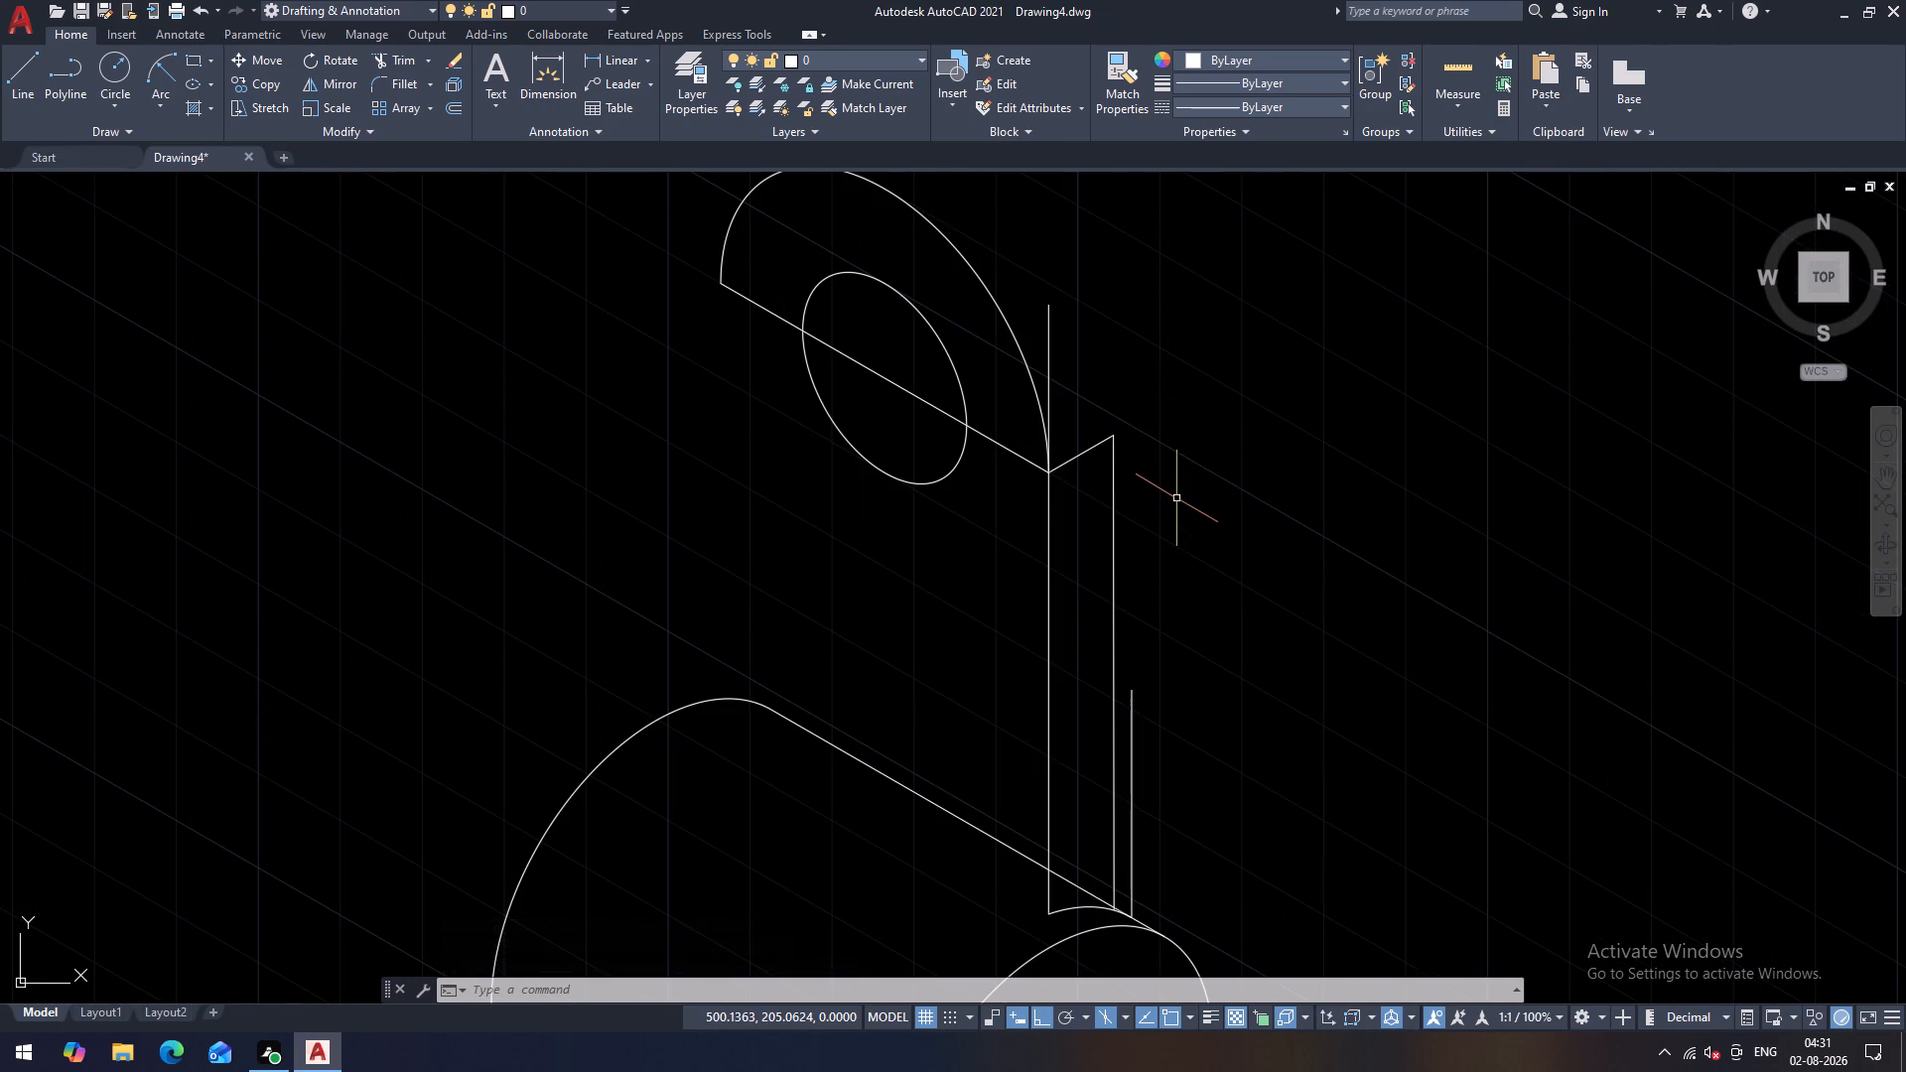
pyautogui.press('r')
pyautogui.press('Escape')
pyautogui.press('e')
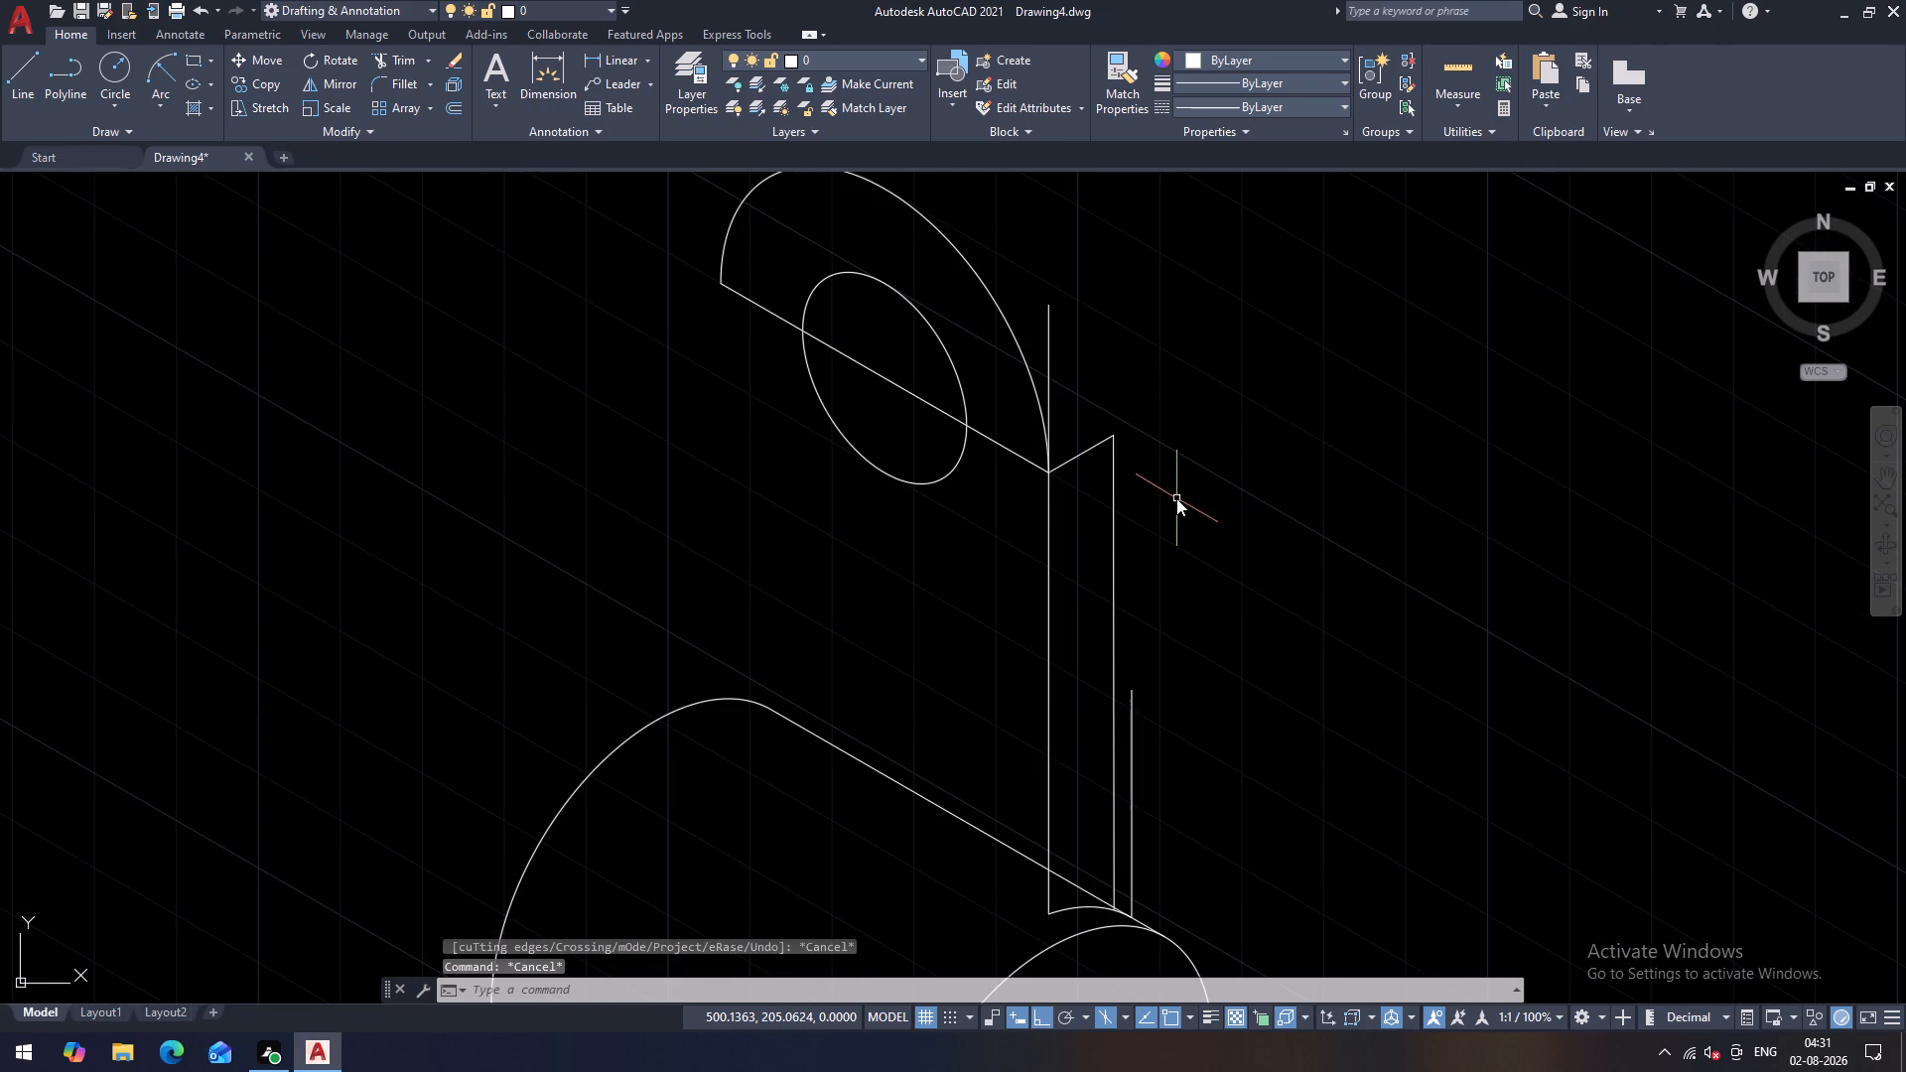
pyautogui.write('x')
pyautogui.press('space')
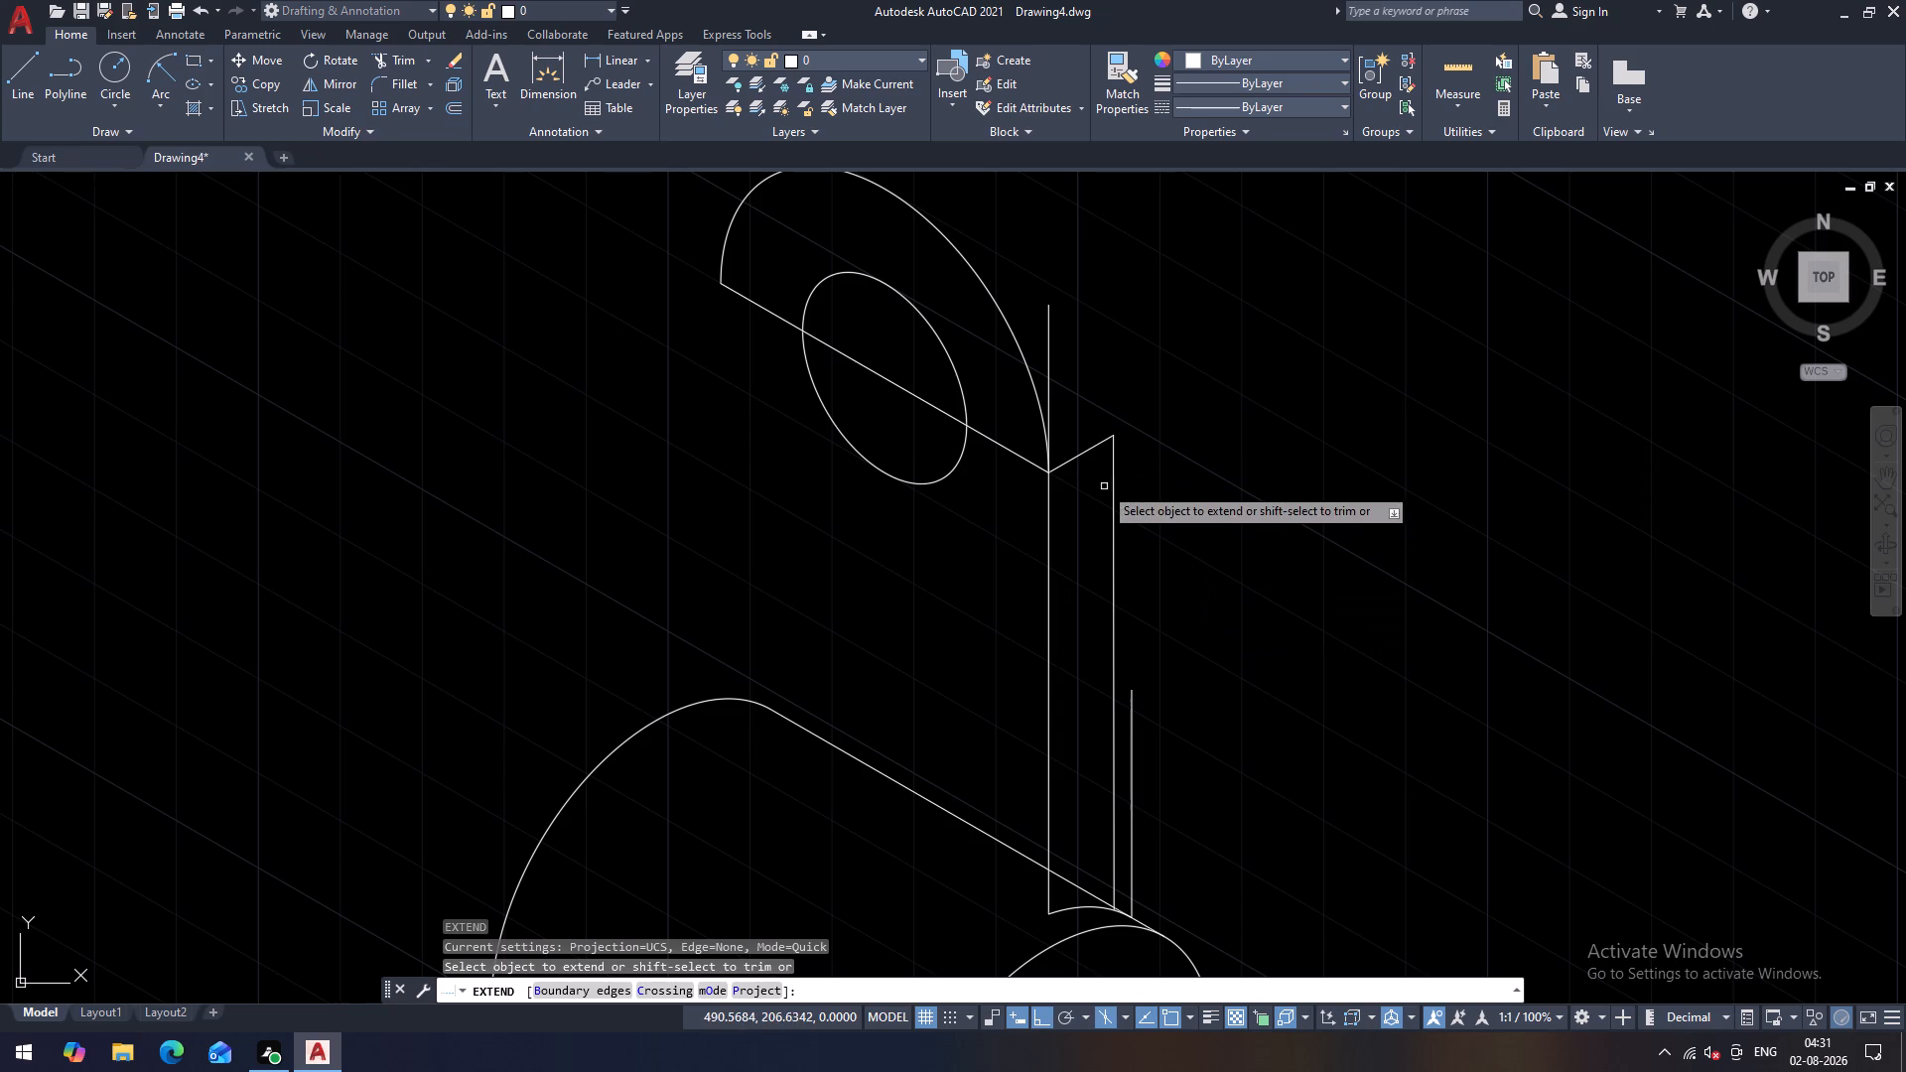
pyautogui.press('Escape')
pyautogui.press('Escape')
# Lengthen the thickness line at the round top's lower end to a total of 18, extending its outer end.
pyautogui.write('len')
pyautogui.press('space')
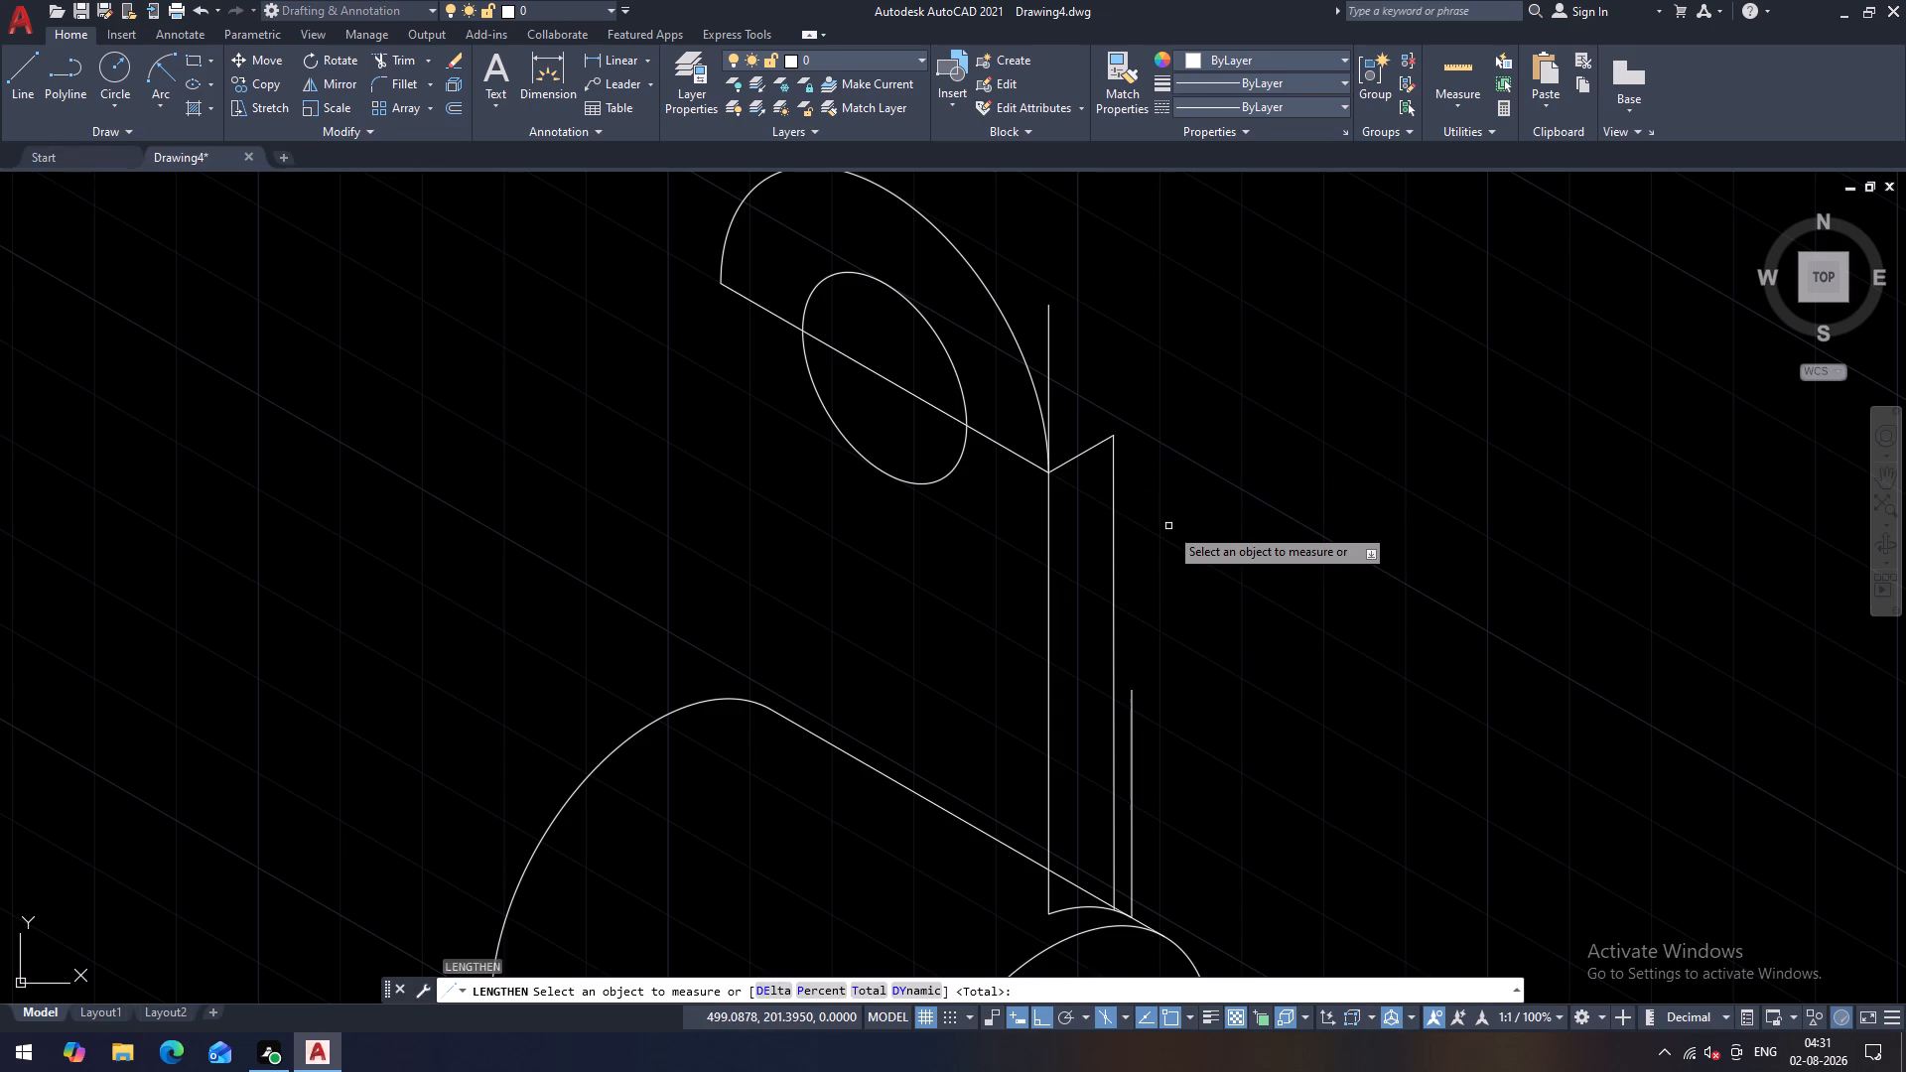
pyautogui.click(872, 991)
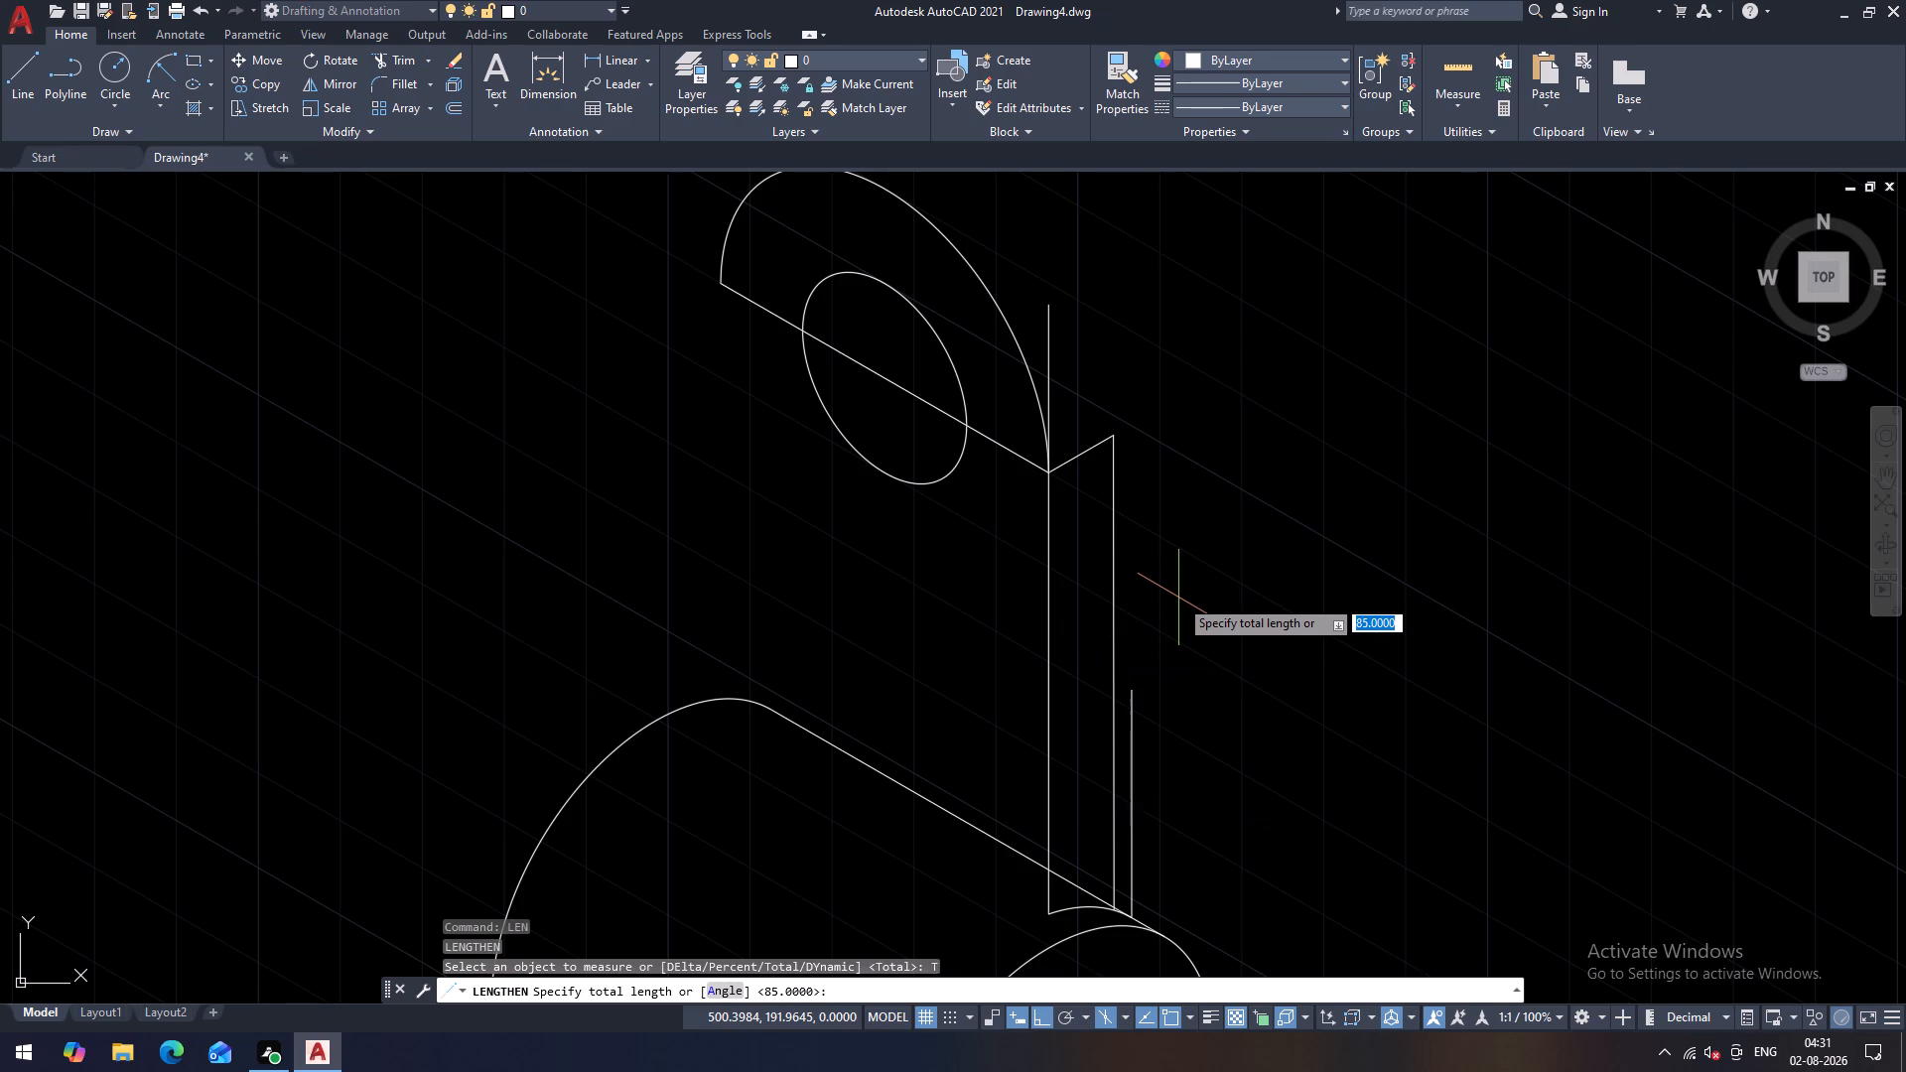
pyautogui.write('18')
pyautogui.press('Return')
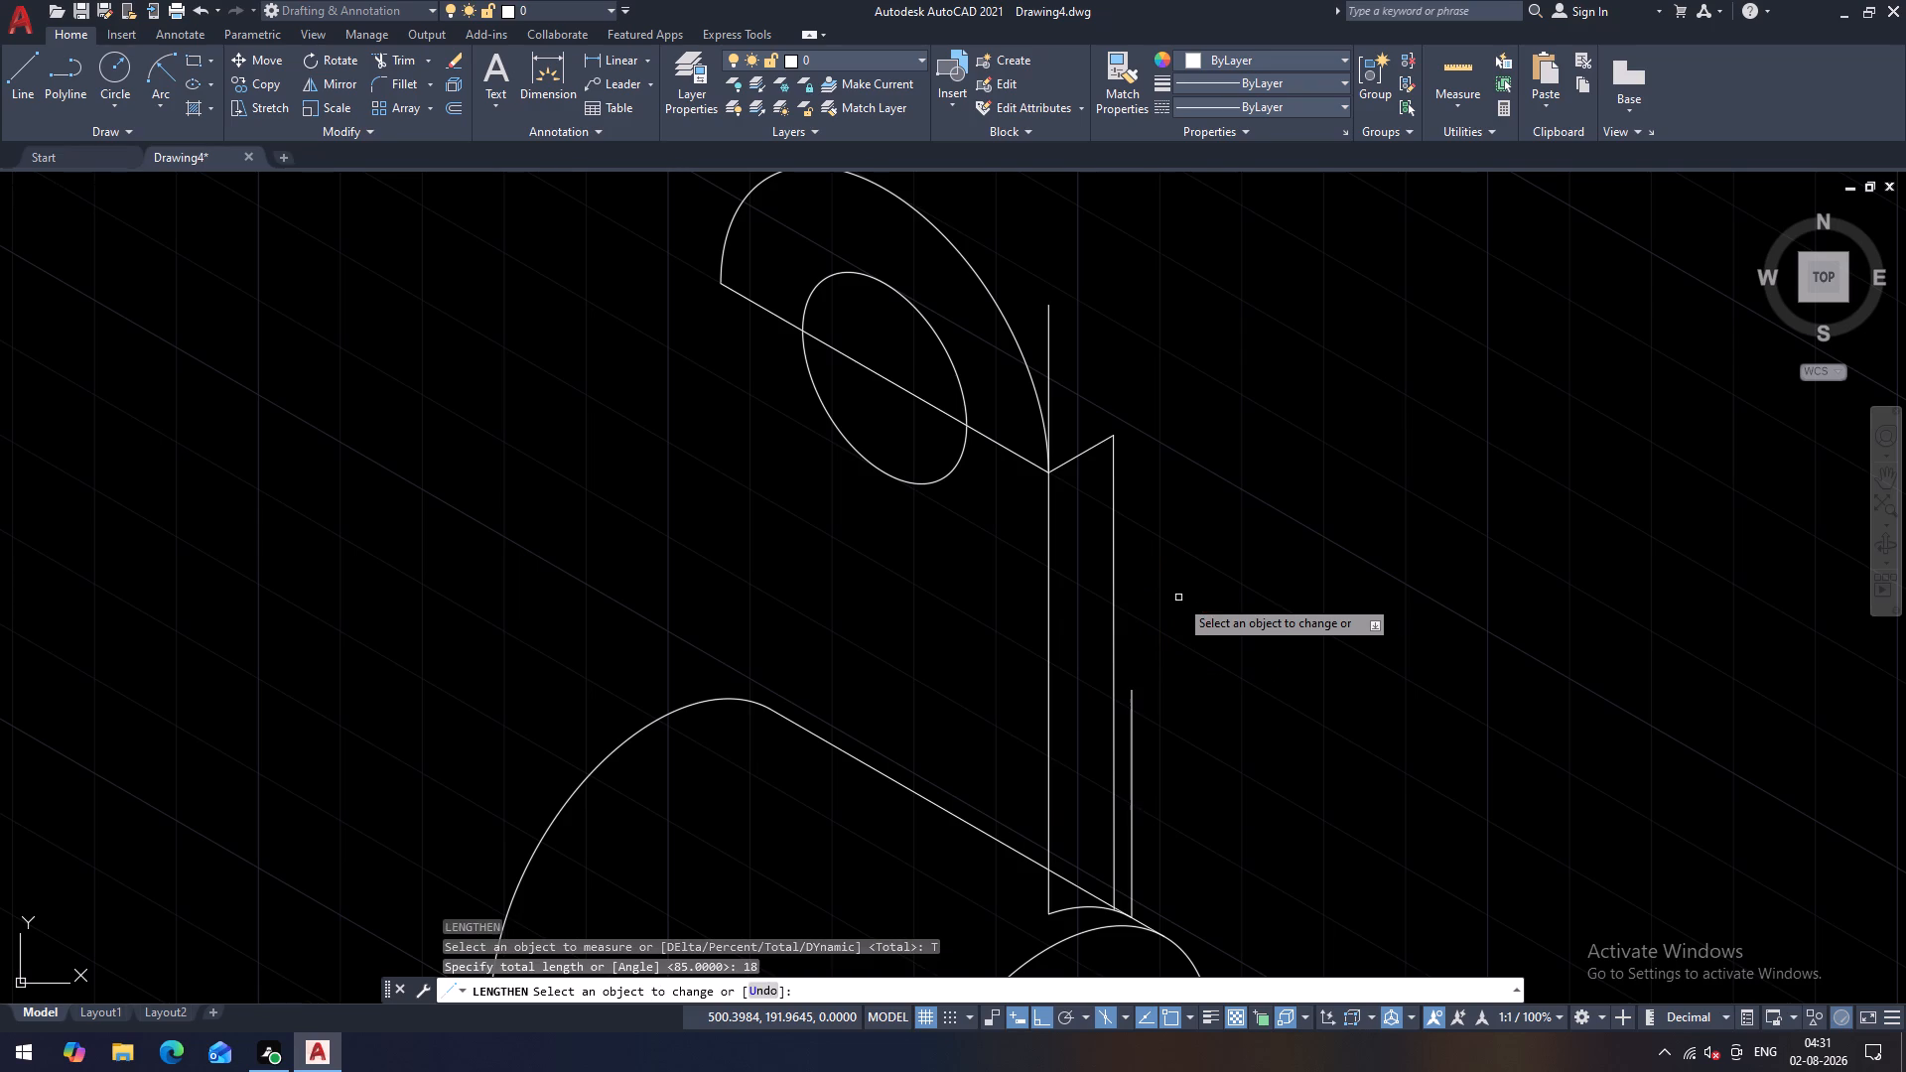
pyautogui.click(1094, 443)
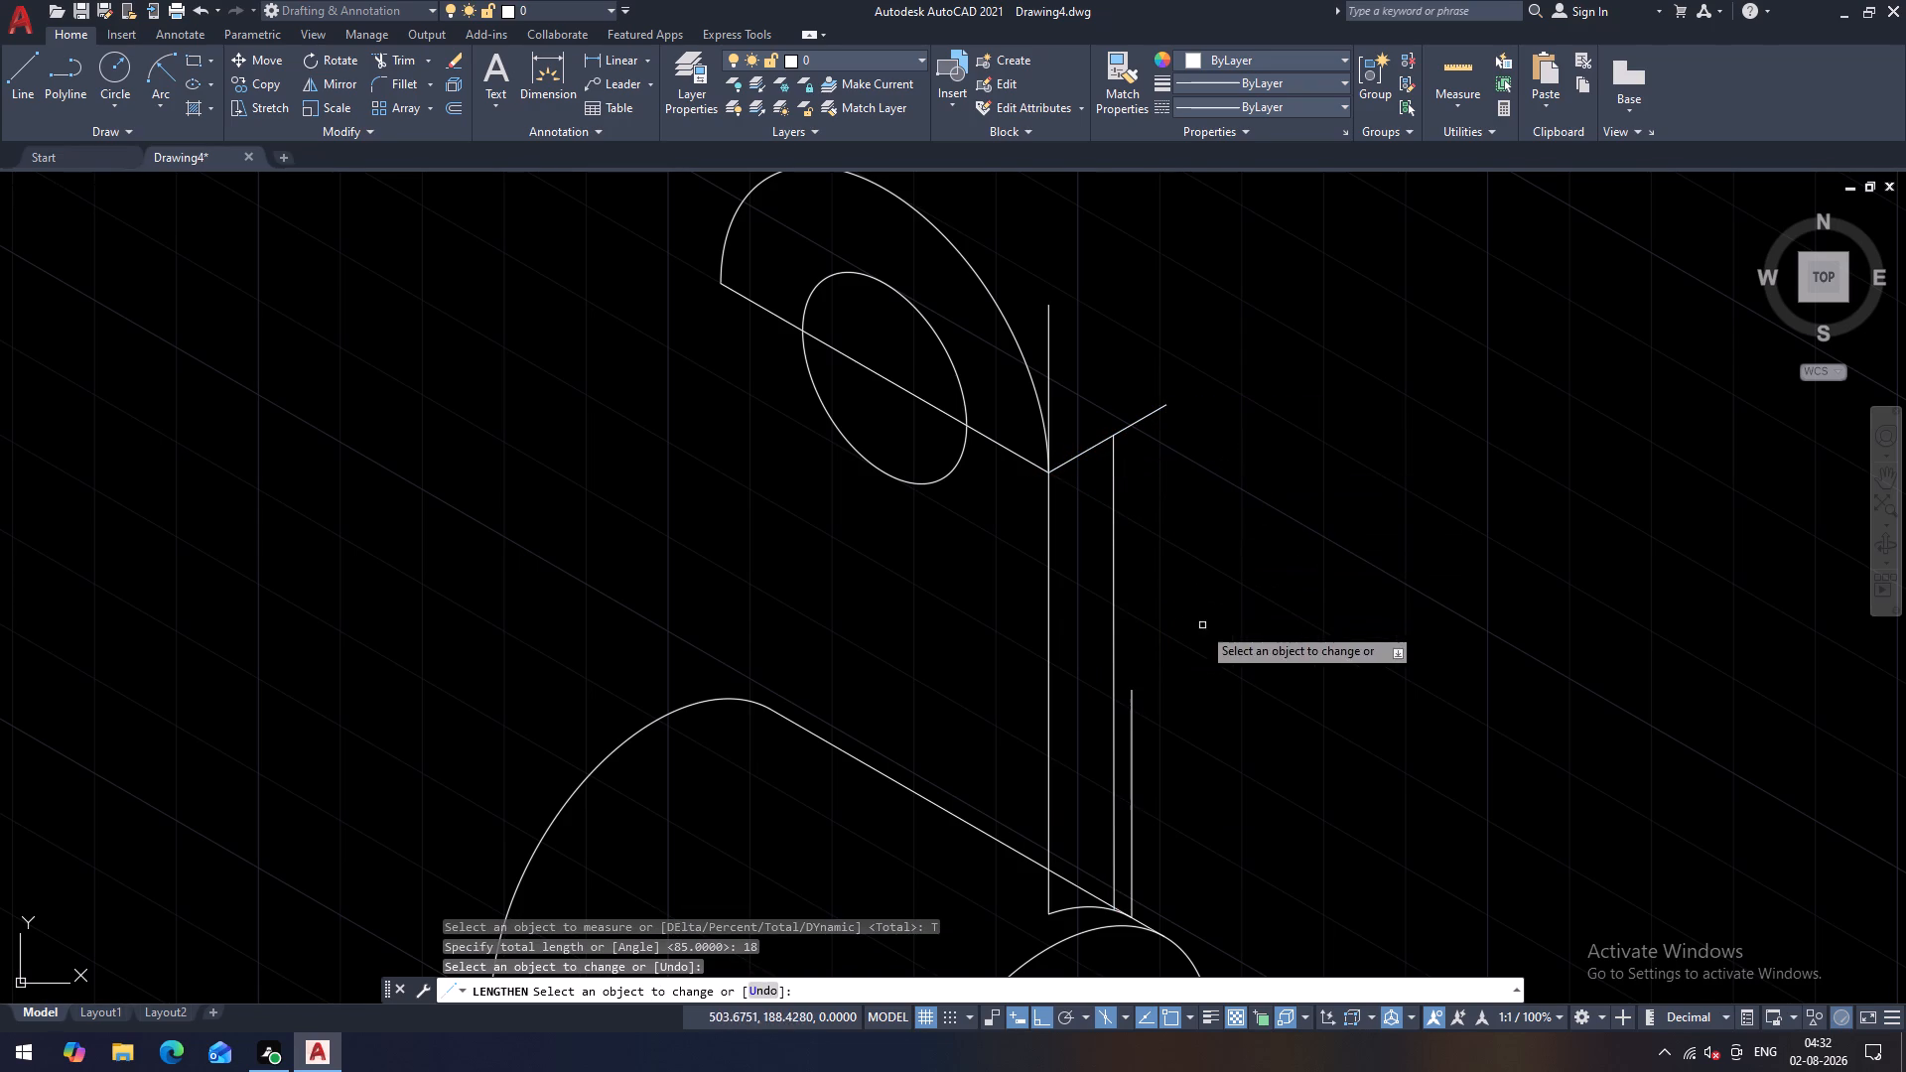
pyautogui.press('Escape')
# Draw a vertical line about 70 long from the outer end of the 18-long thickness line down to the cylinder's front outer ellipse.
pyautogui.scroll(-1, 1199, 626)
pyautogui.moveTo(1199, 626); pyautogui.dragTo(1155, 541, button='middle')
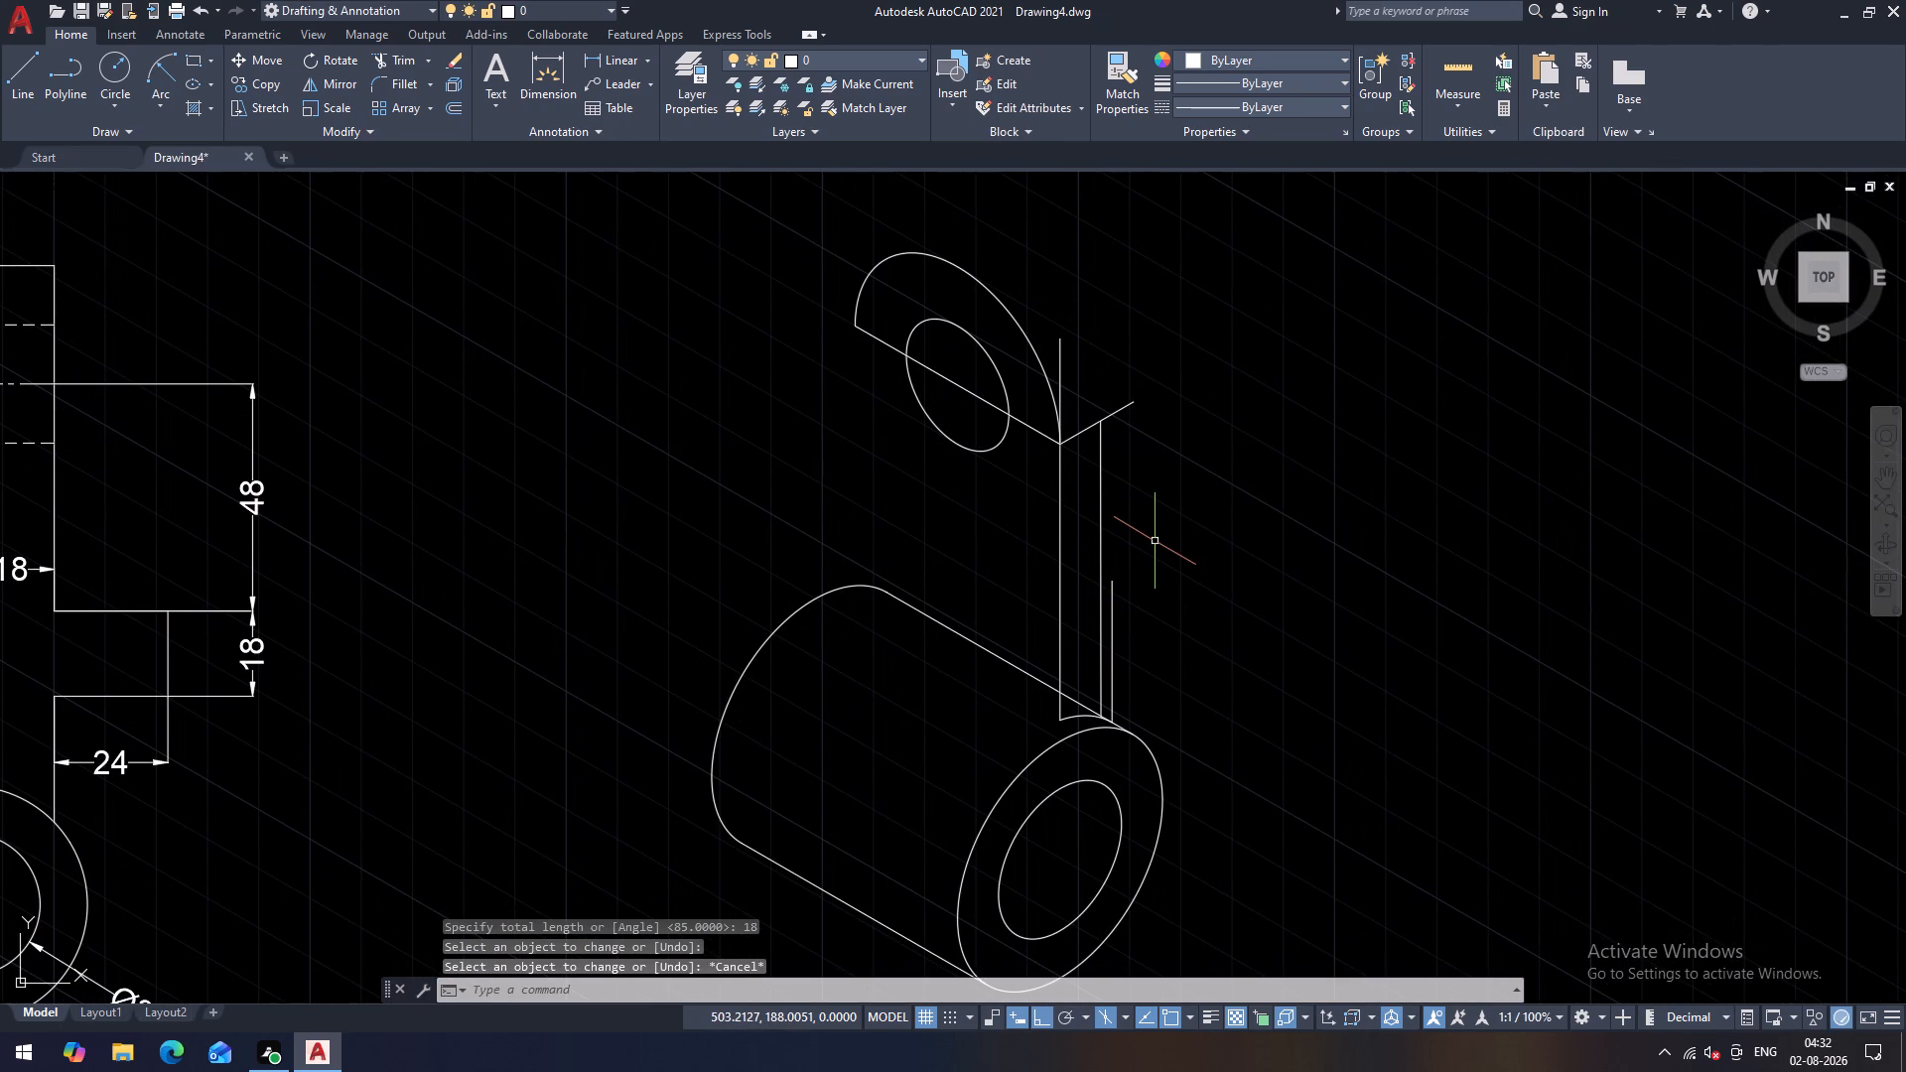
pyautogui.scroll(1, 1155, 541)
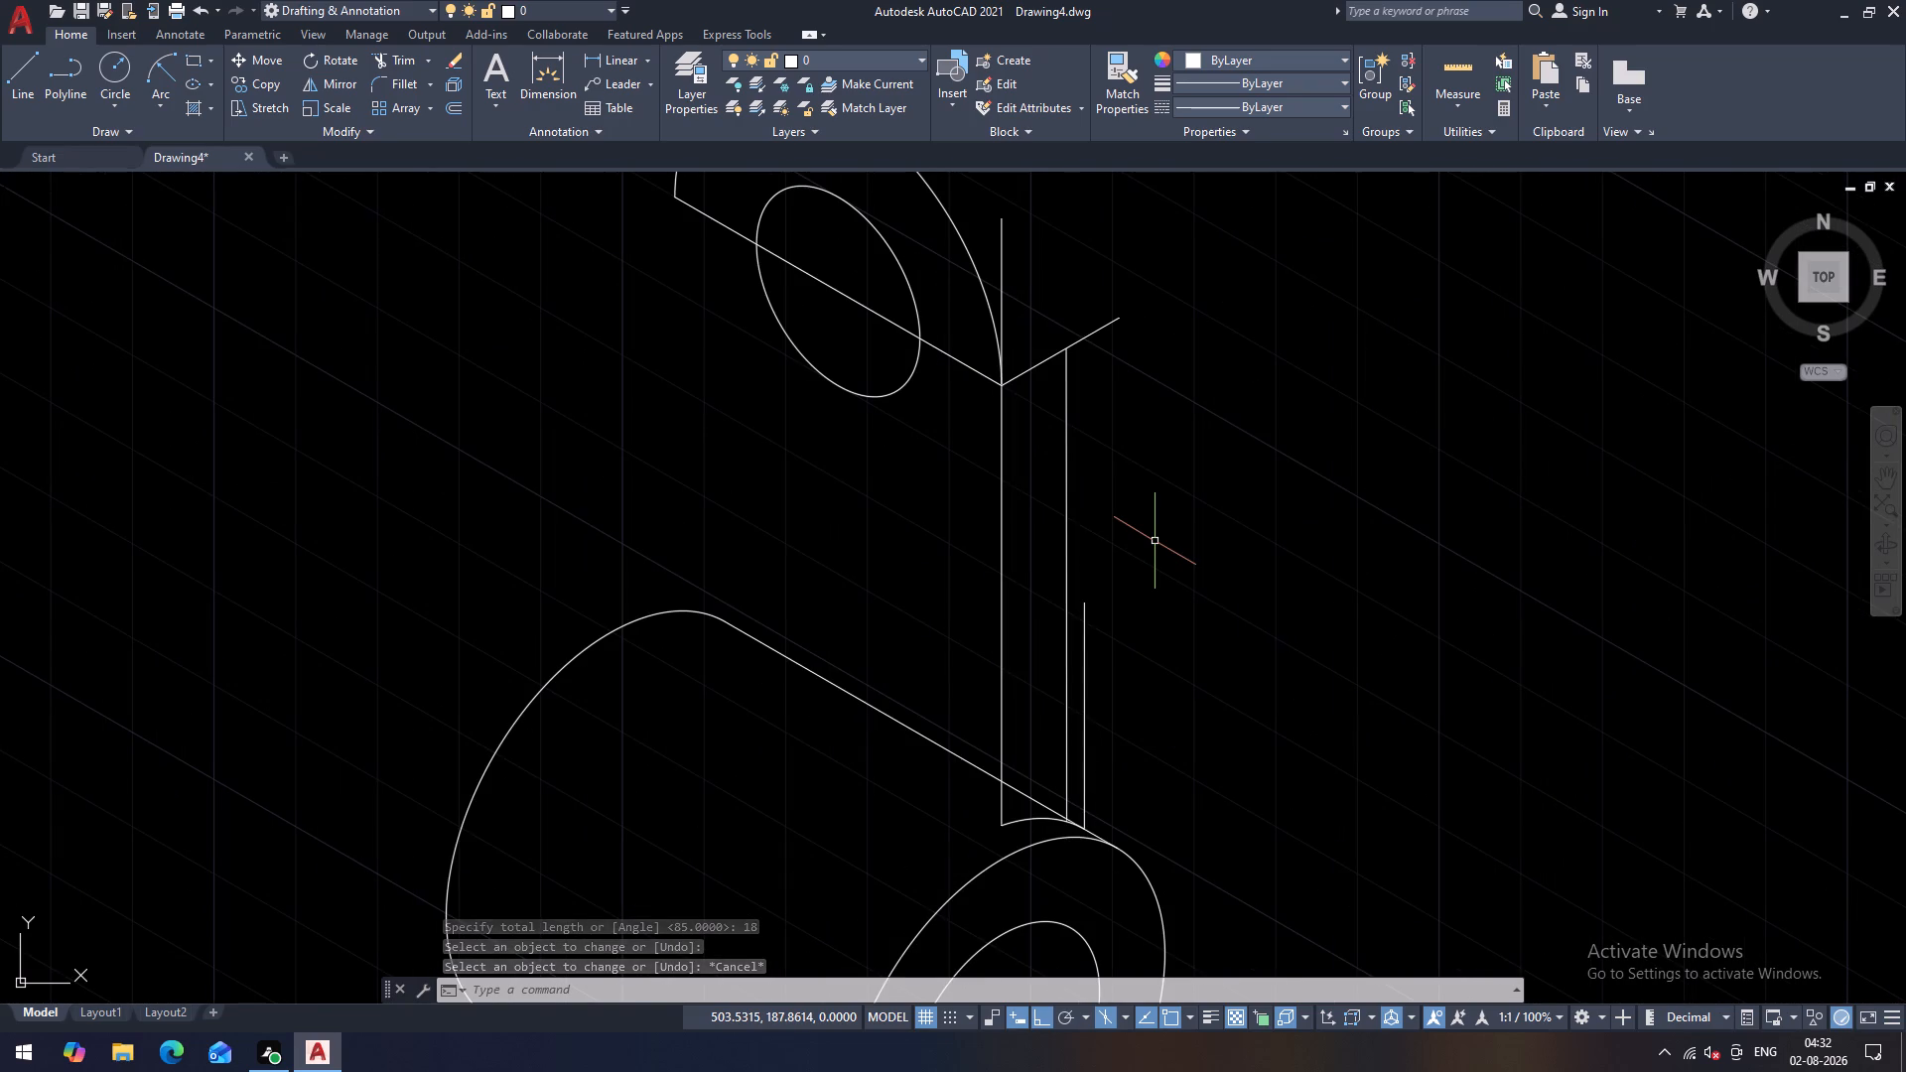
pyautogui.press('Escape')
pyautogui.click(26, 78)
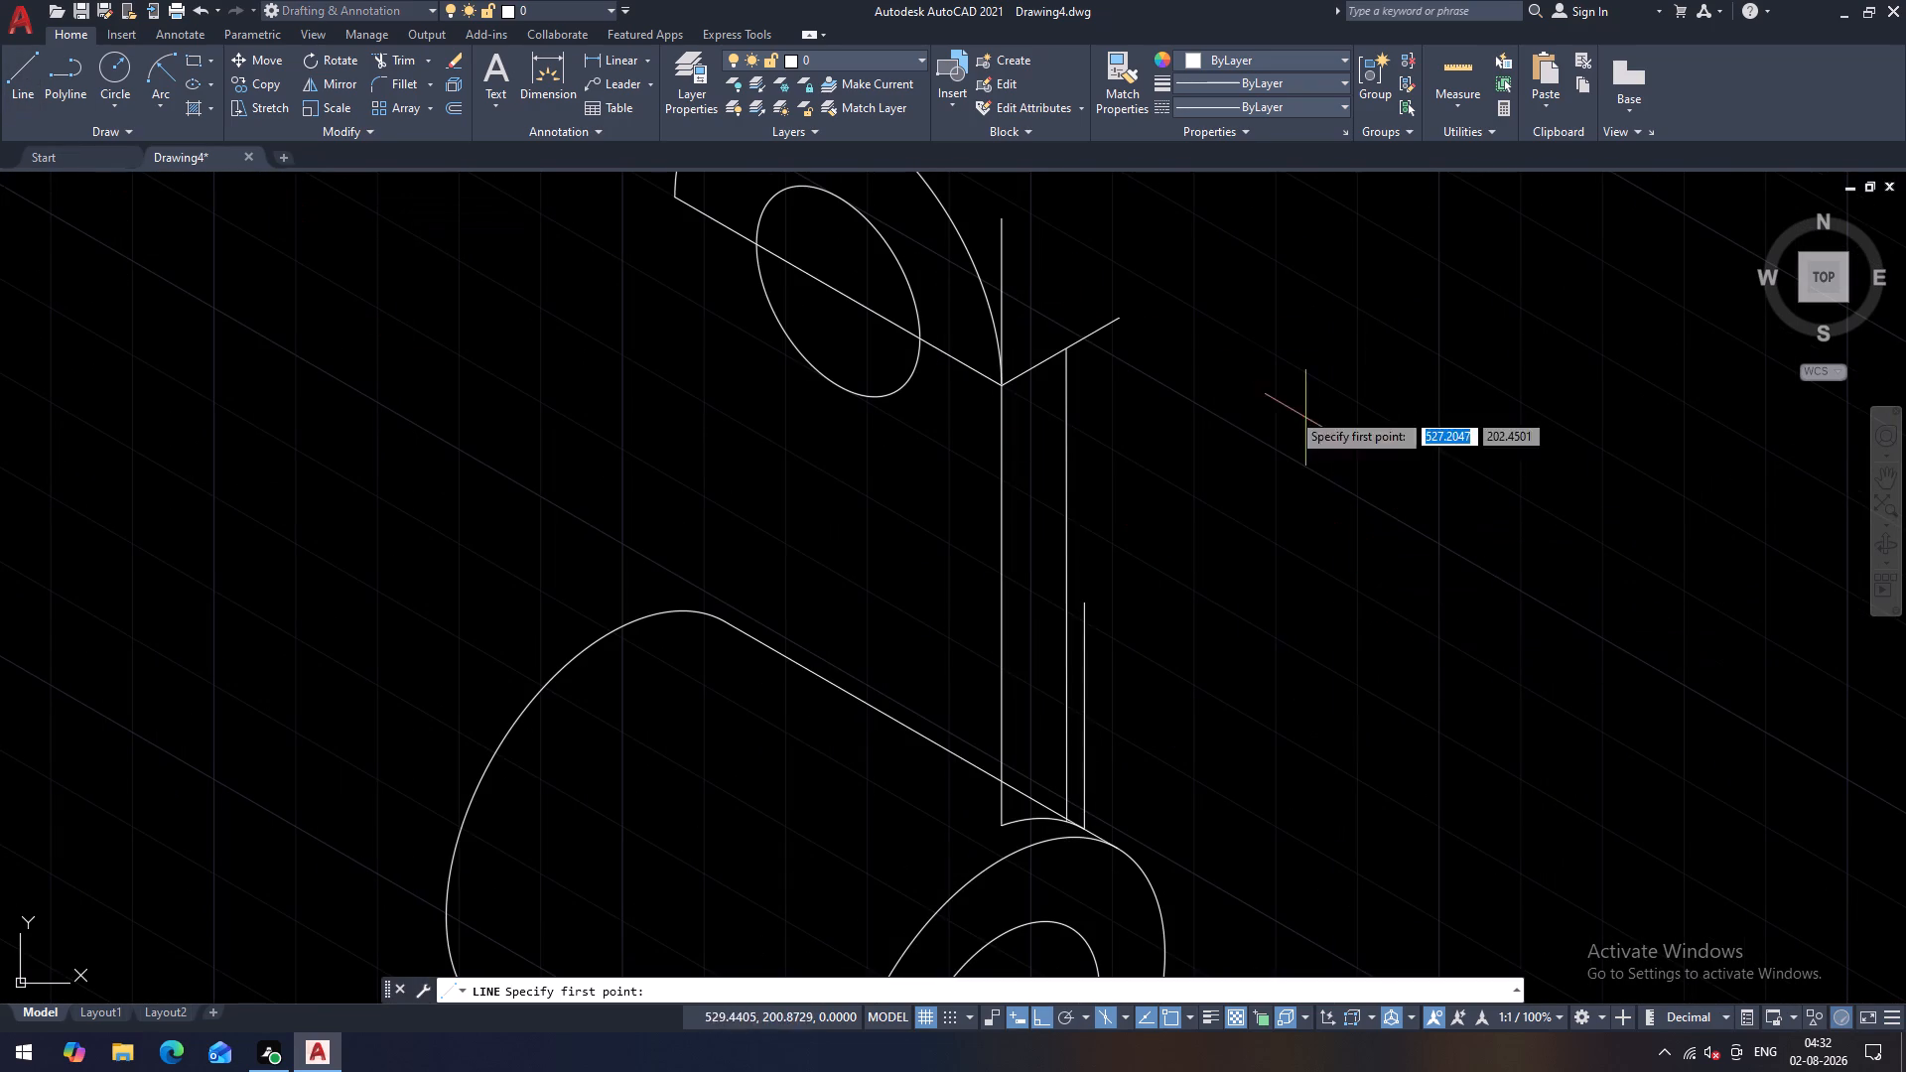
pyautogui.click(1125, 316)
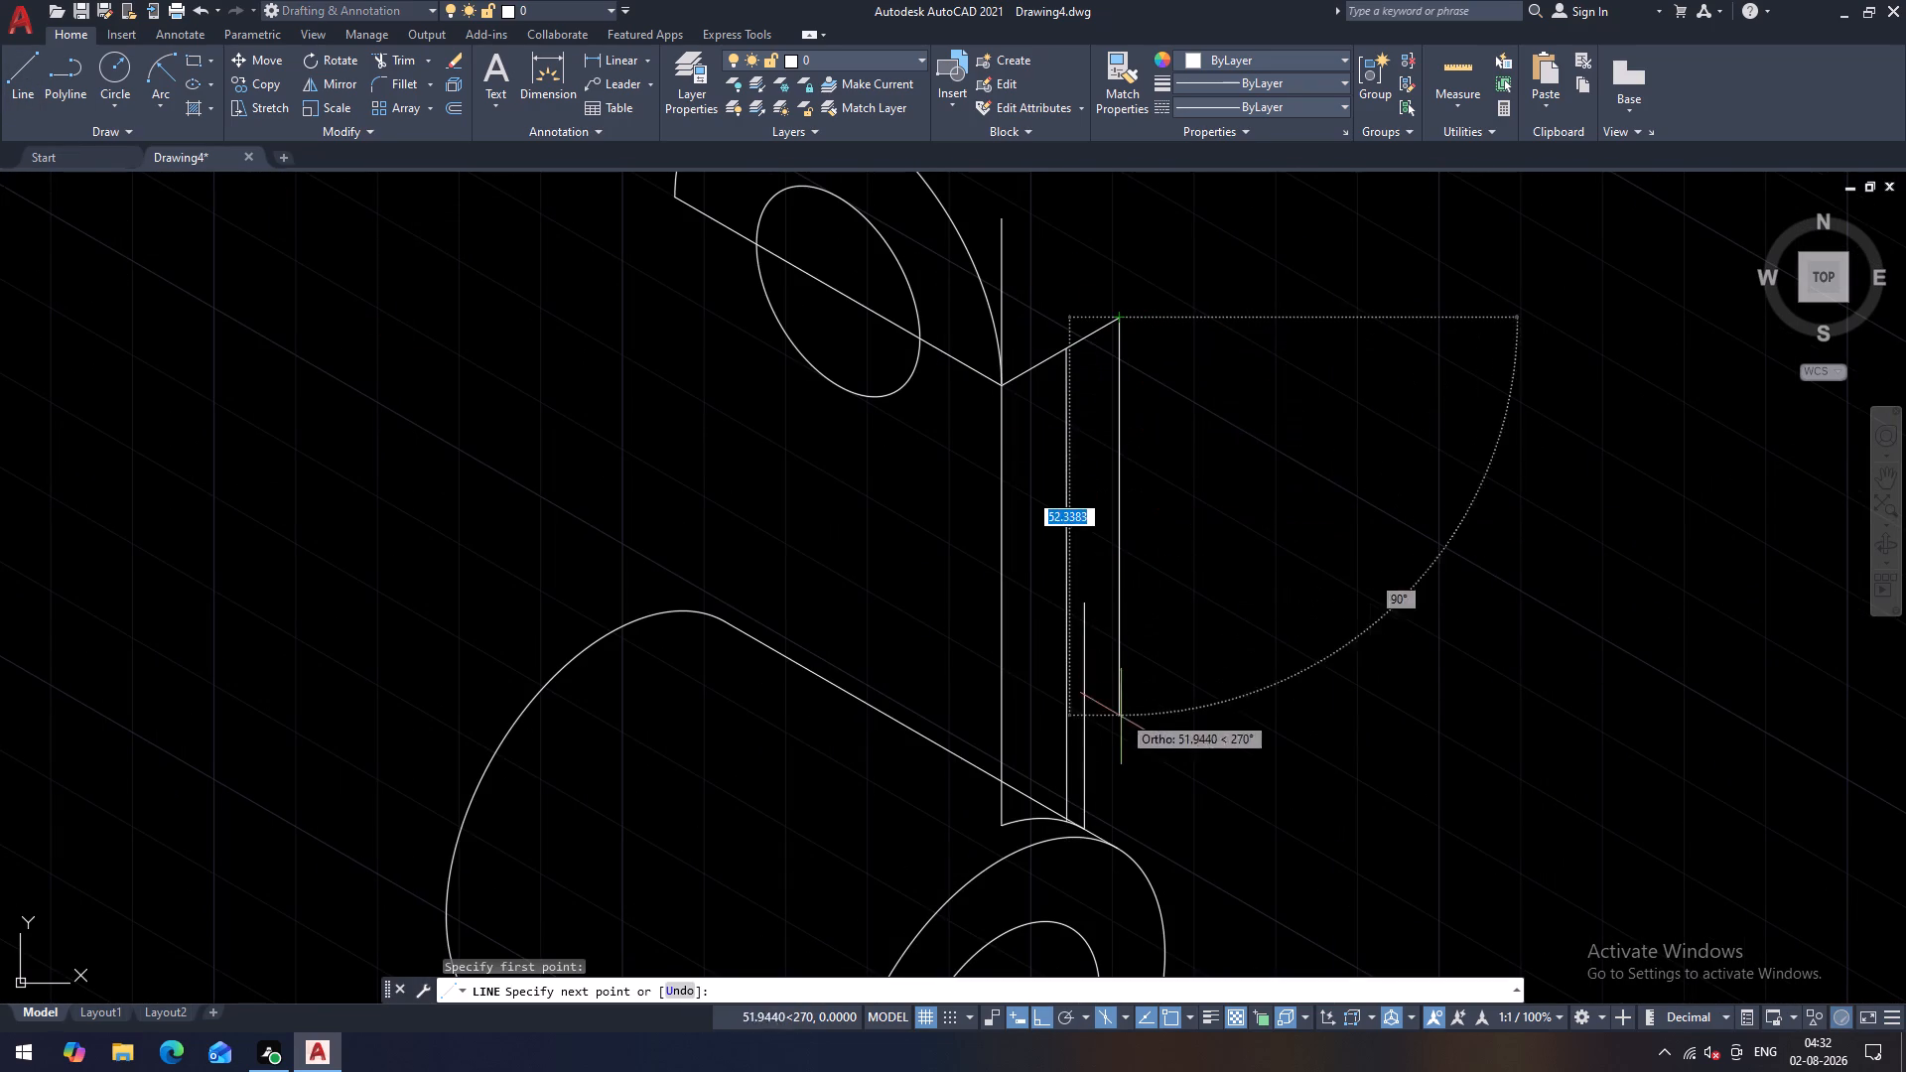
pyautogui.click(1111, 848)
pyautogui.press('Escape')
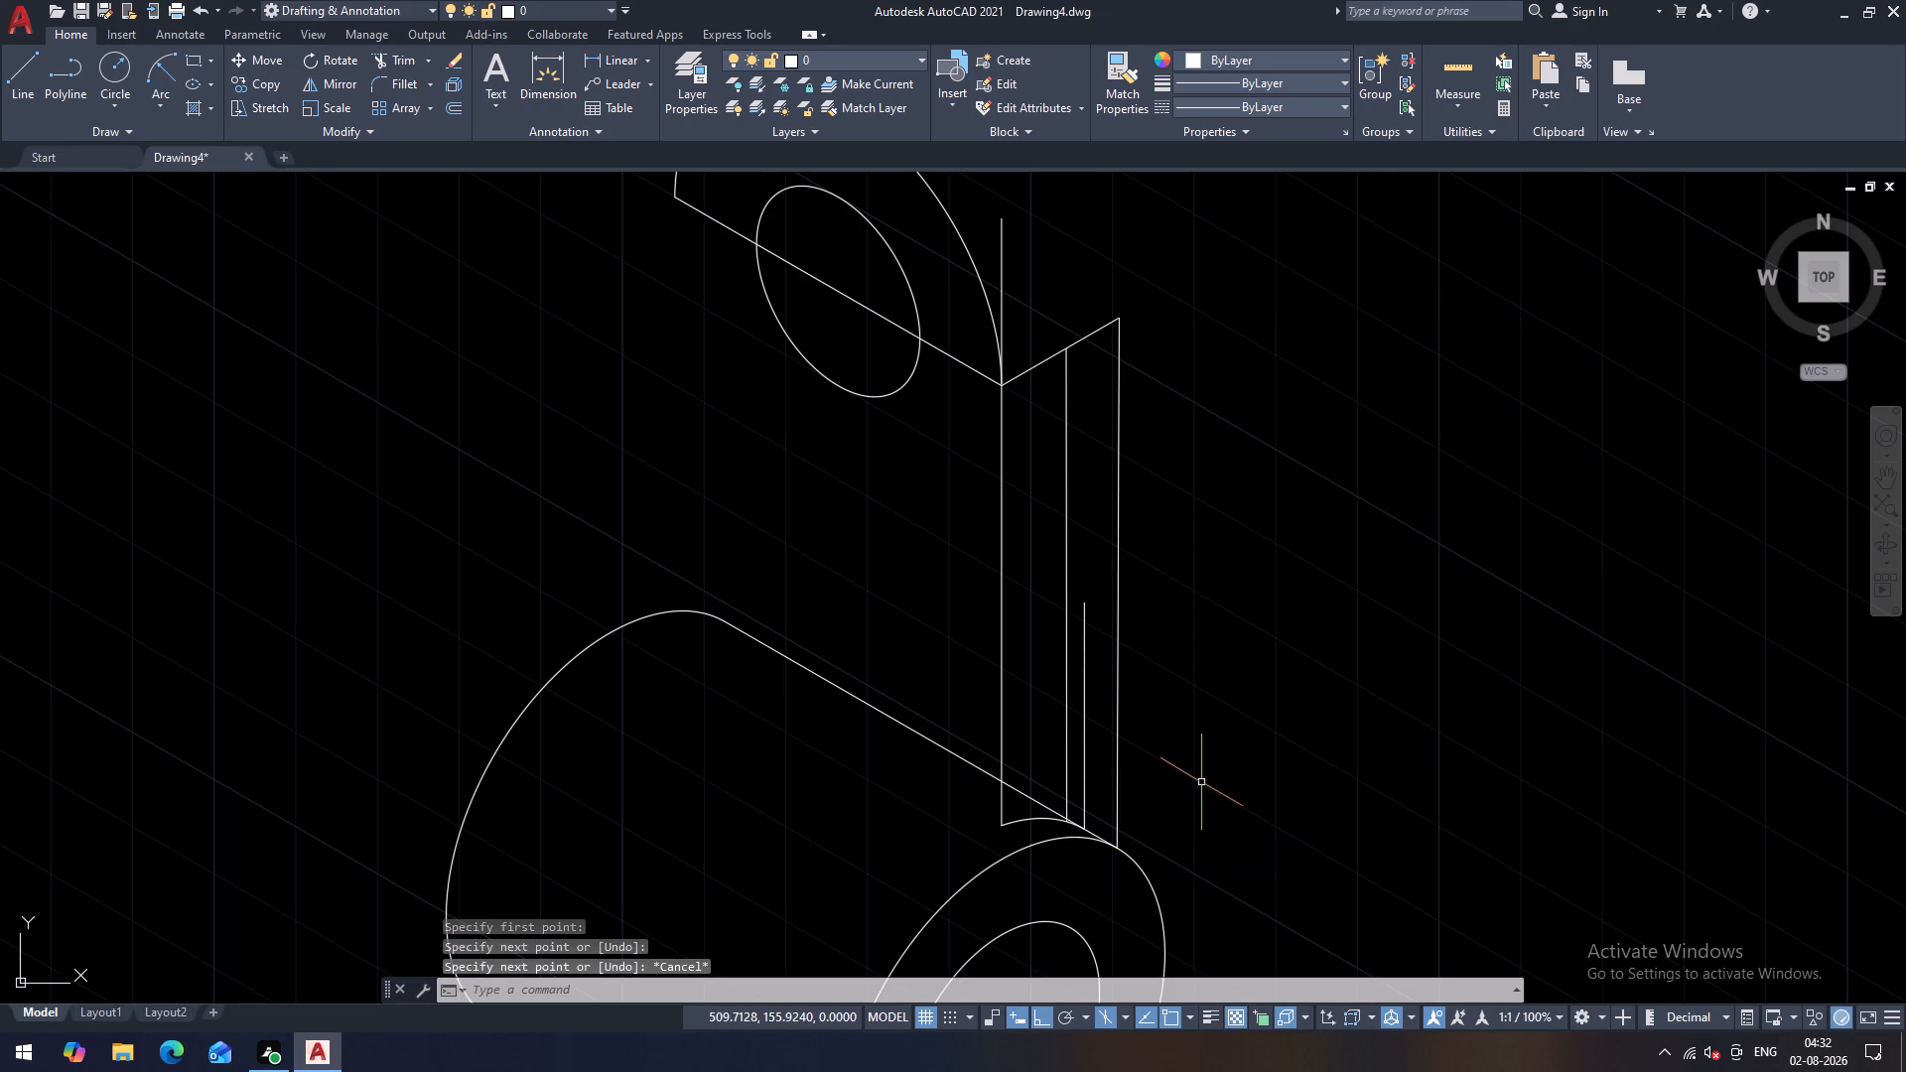
# Examine how the upright plate's vertical edges meet the hollow cylinder.
pyautogui.scroll(-1, 1201, 782)
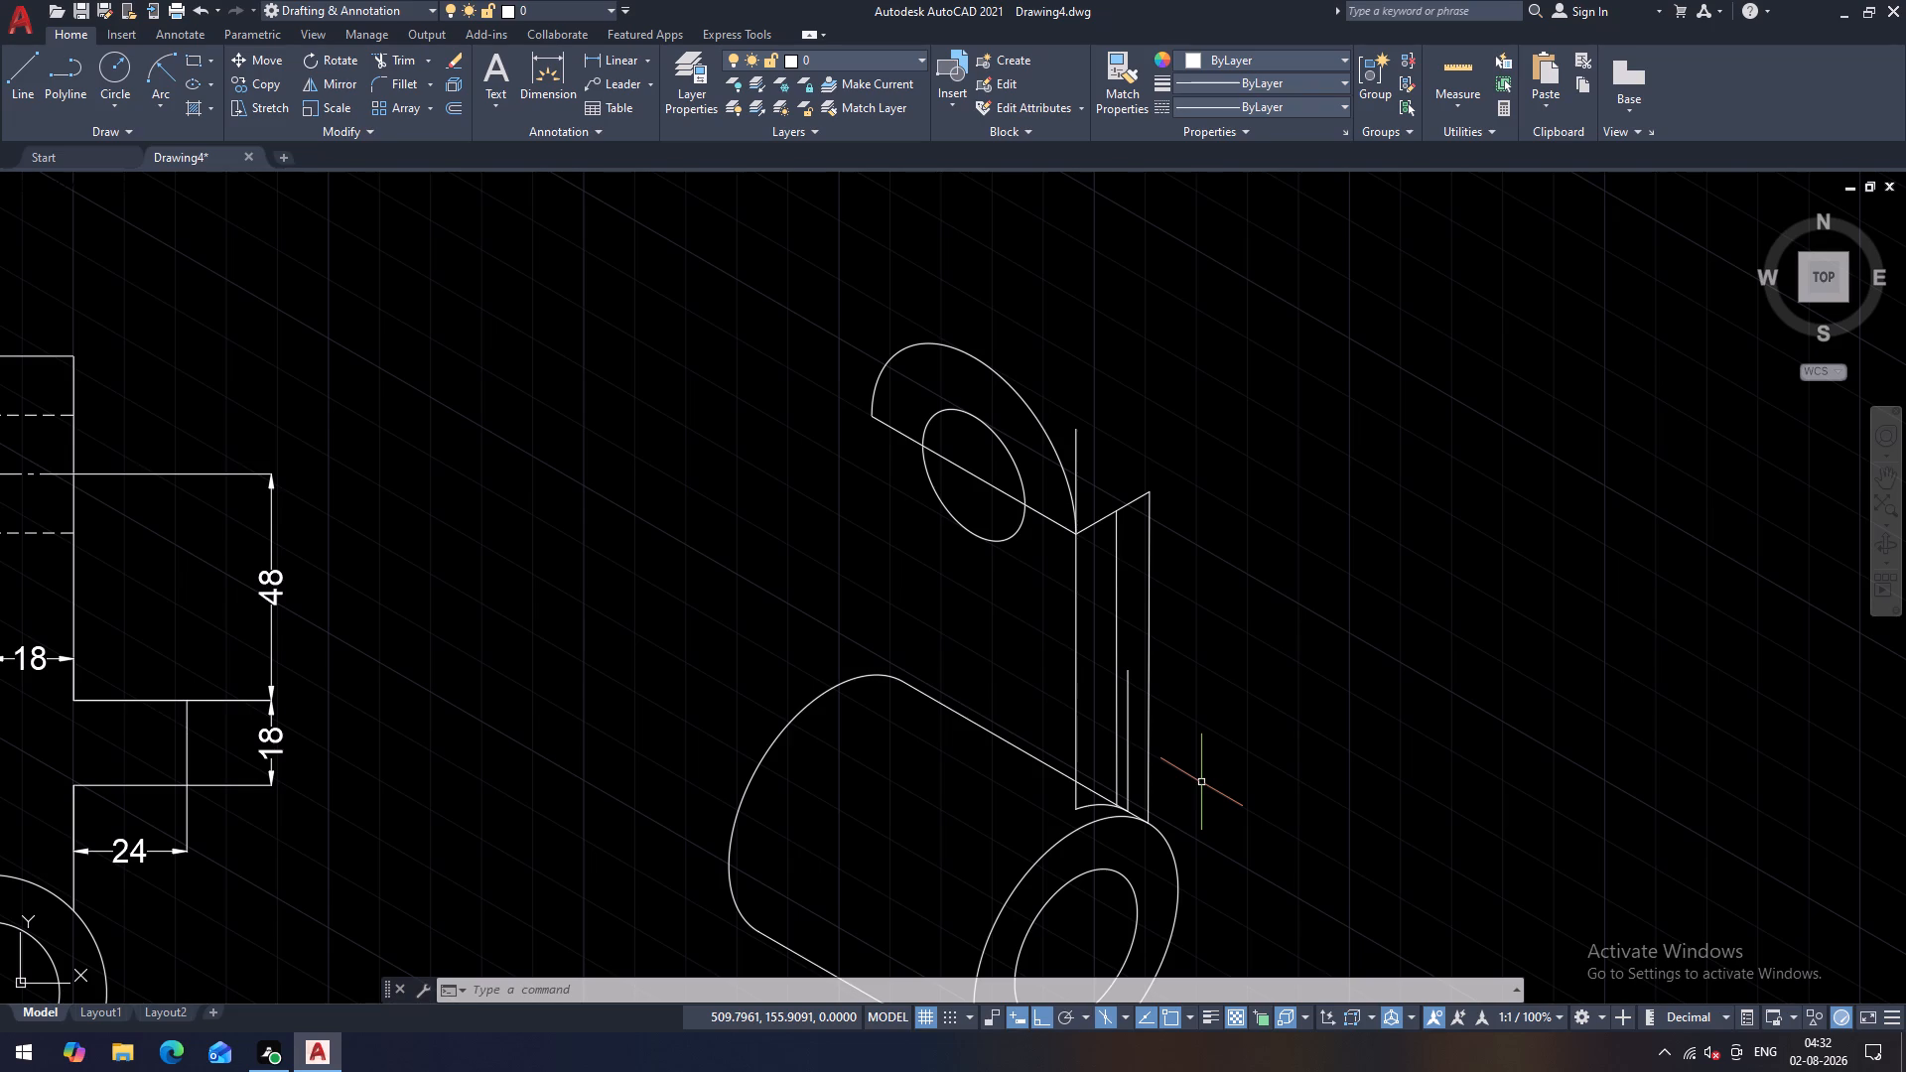
pyautogui.scroll(1, 1201, 782)
pyautogui.scroll(-1, 1201, 782)
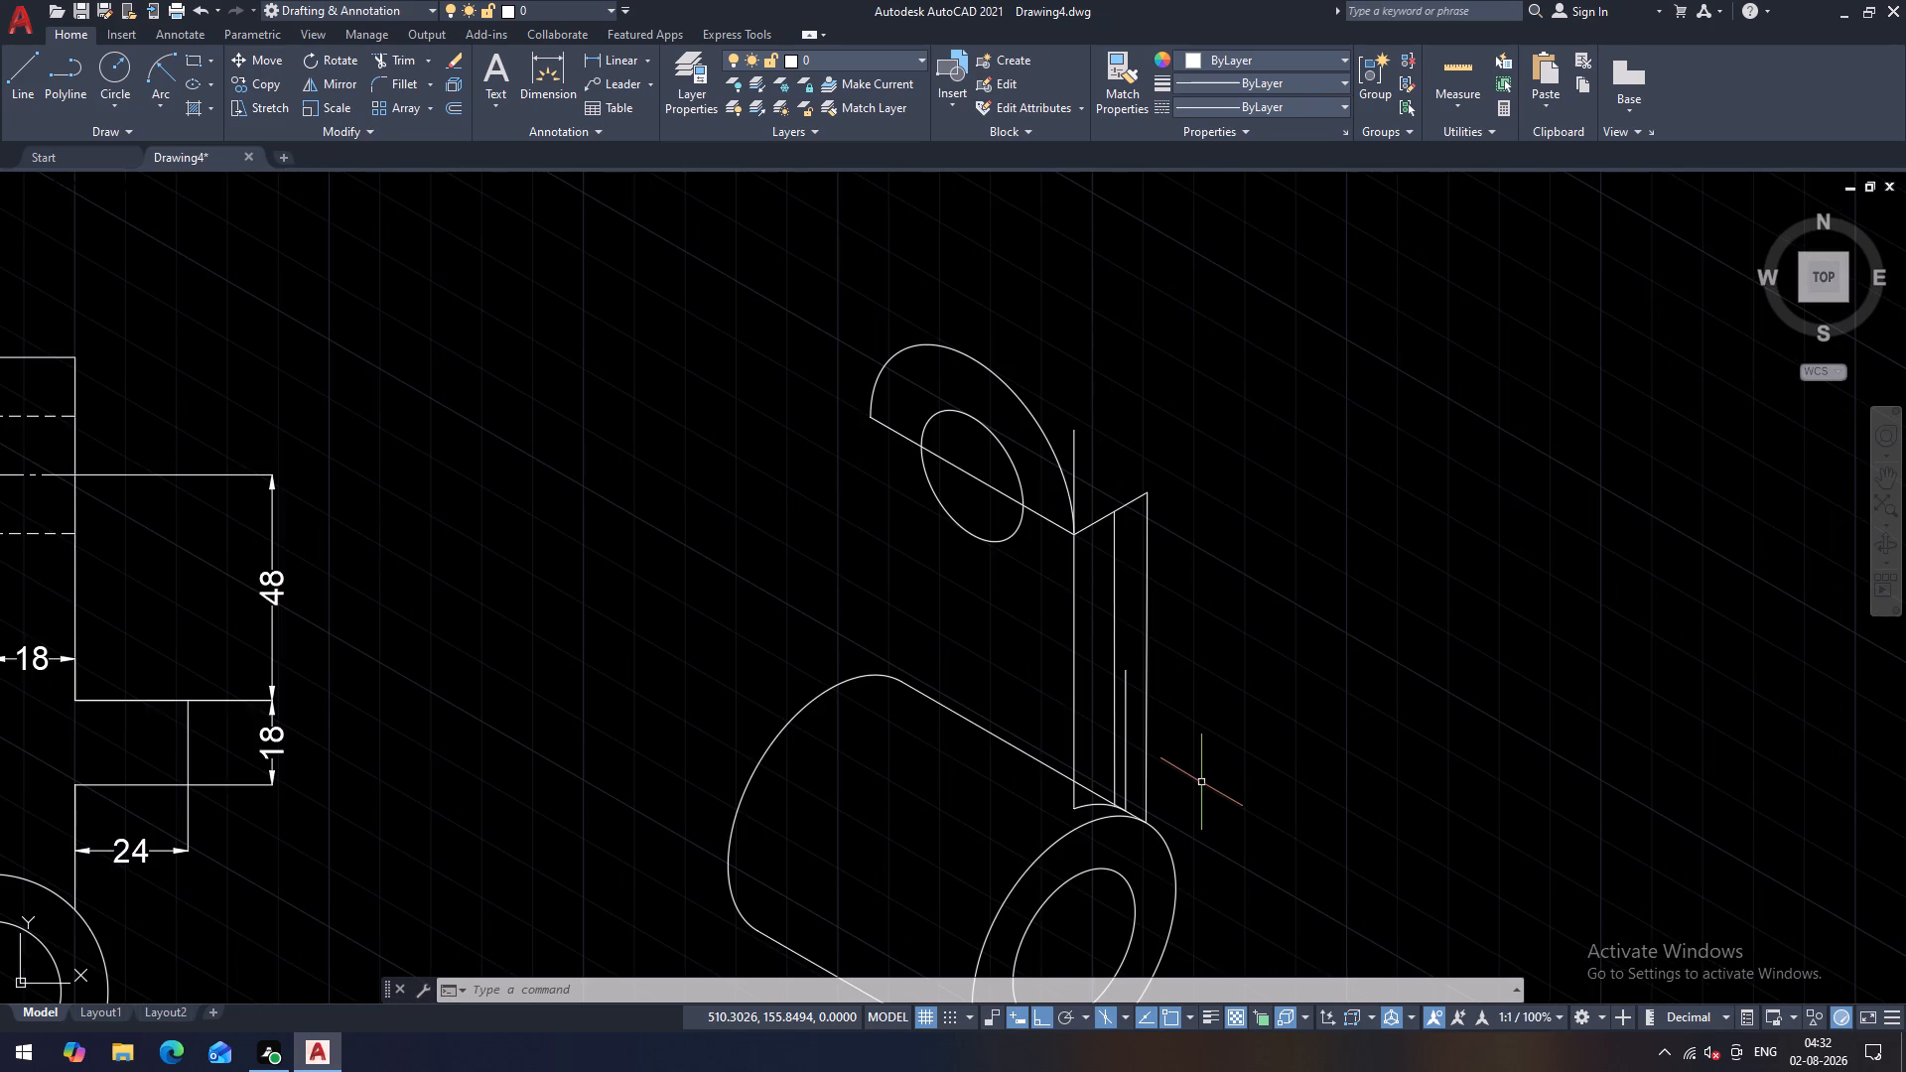
pyautogui.moveTo(1167, 806); pyautogui.dragTo(1098, 669, button='middle')
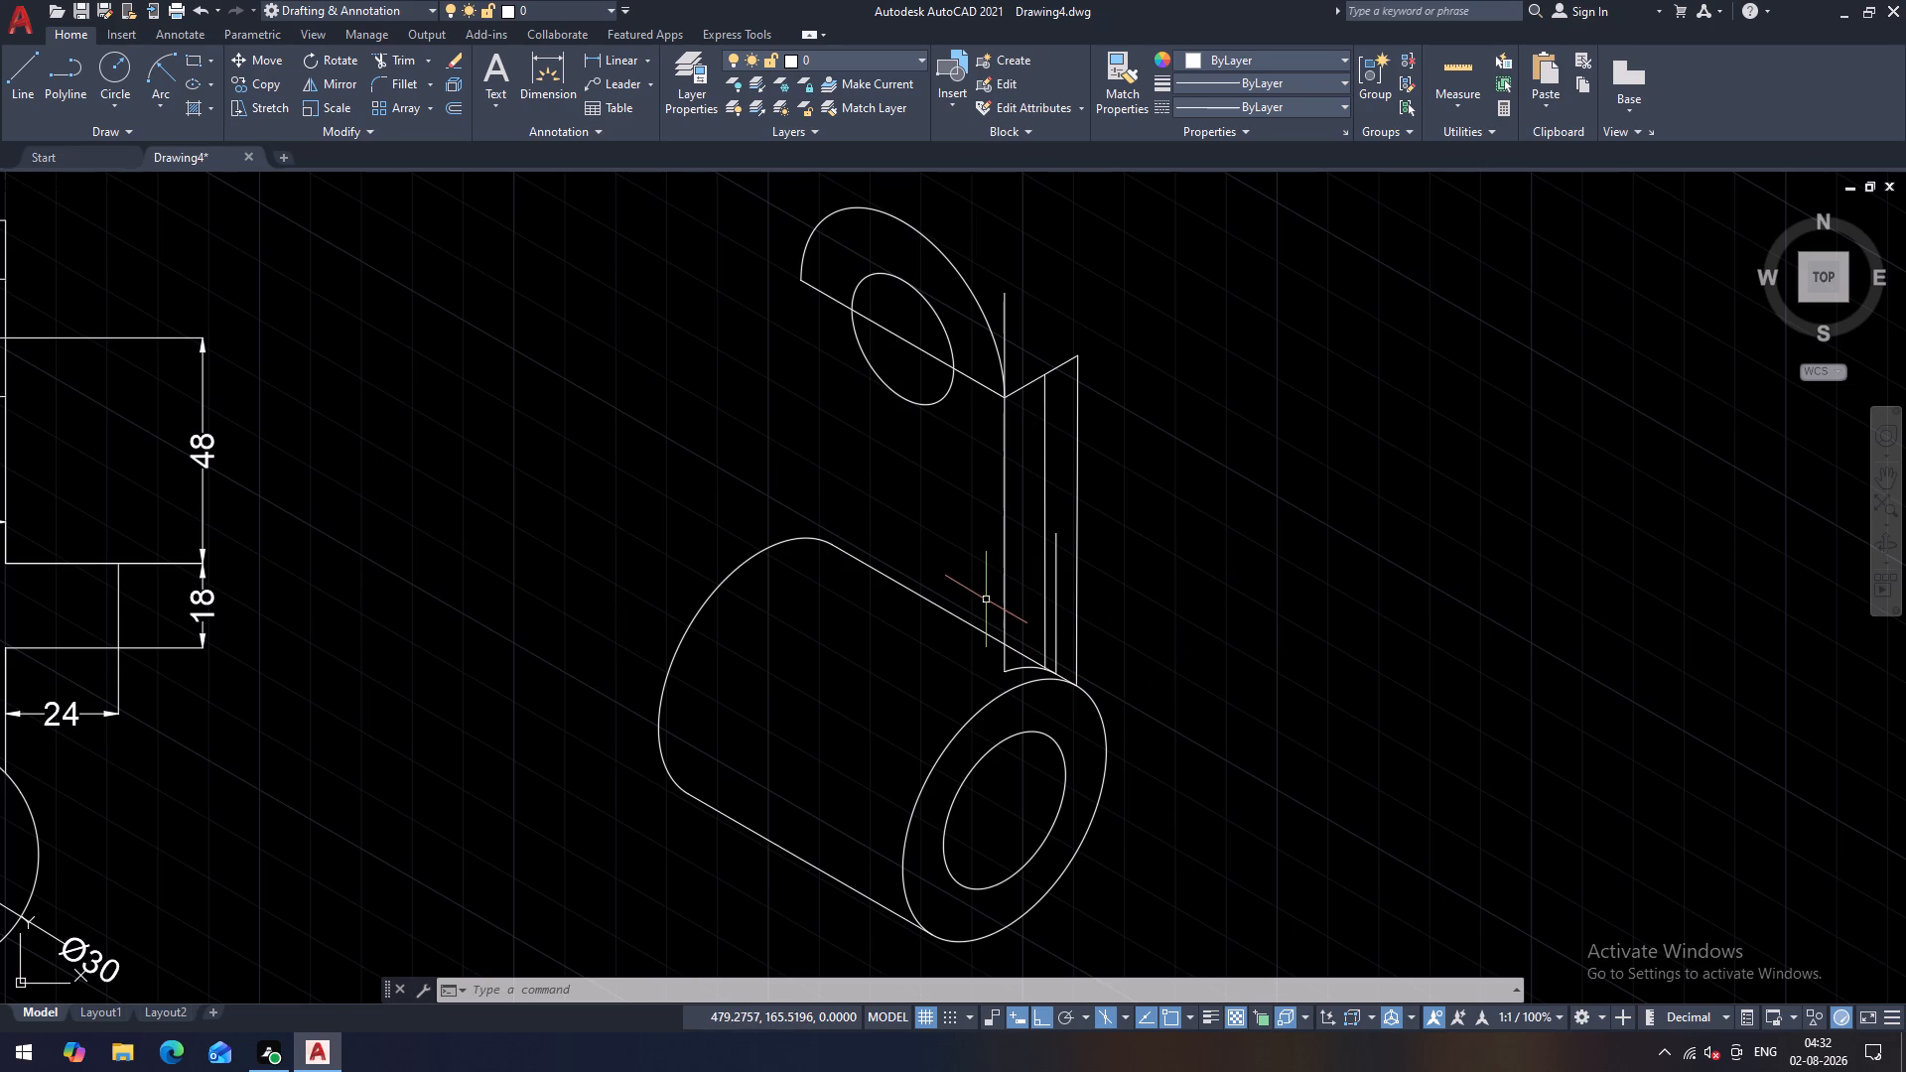
pyautogui.moveTo(986, 600); pyautogui.dragTo(980, 634, button='middle')
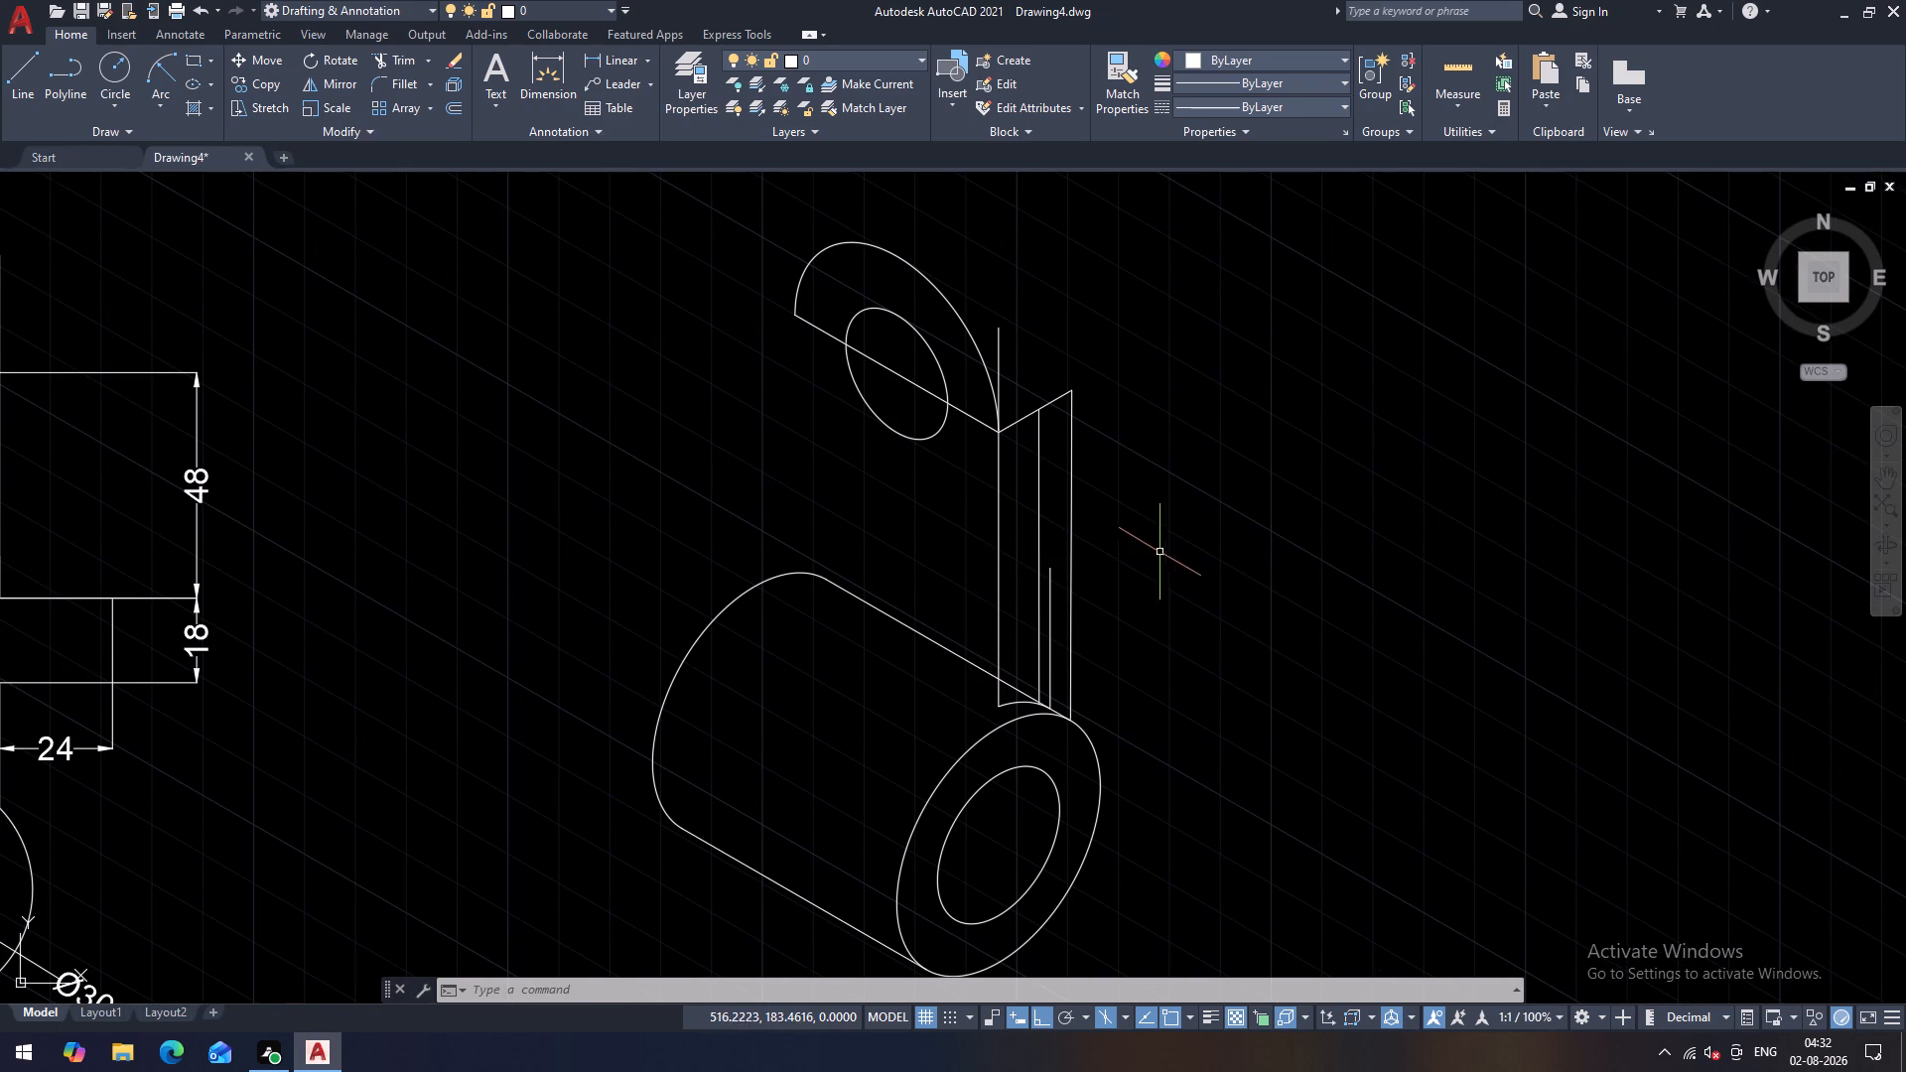
pyautogui.moveTo(1163, 553); pyautogui.dragTo(1150, 561, button='middle')
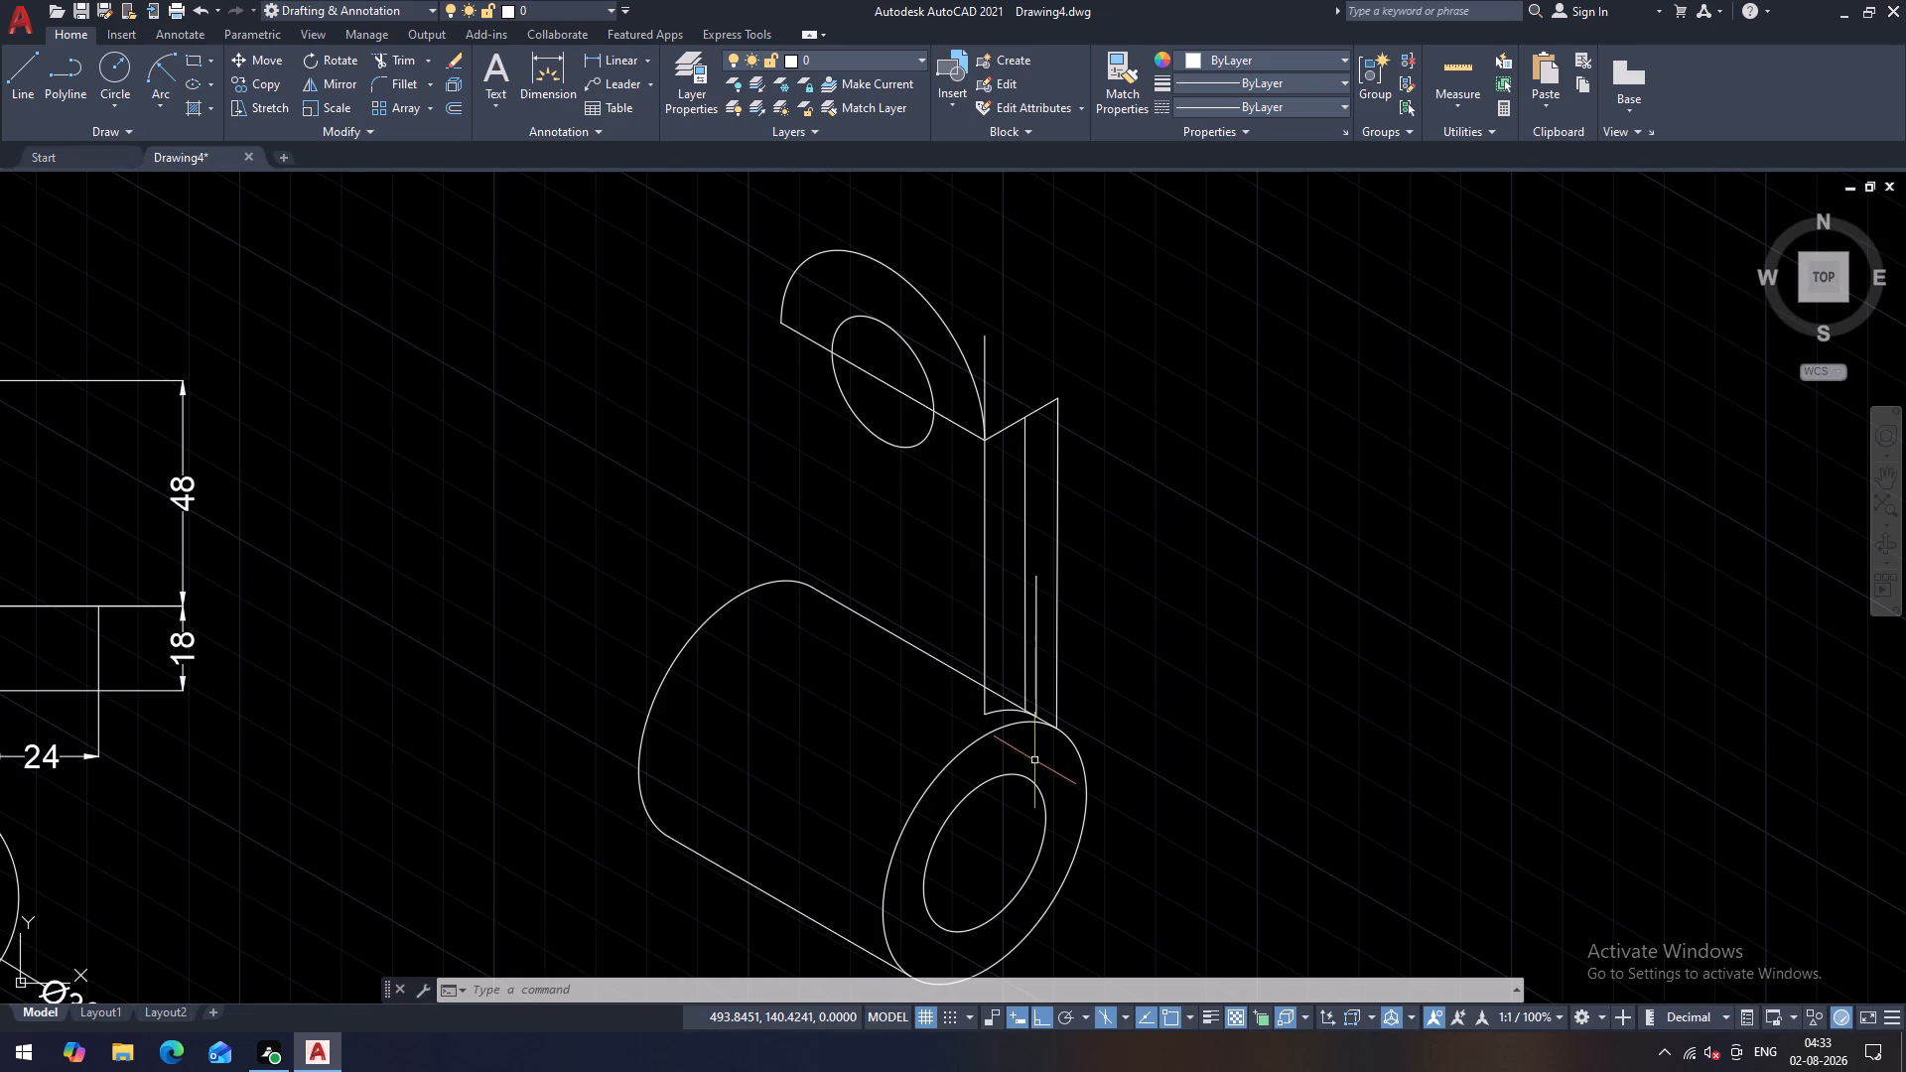
pyautogui.scroll(1, 1034, 760)
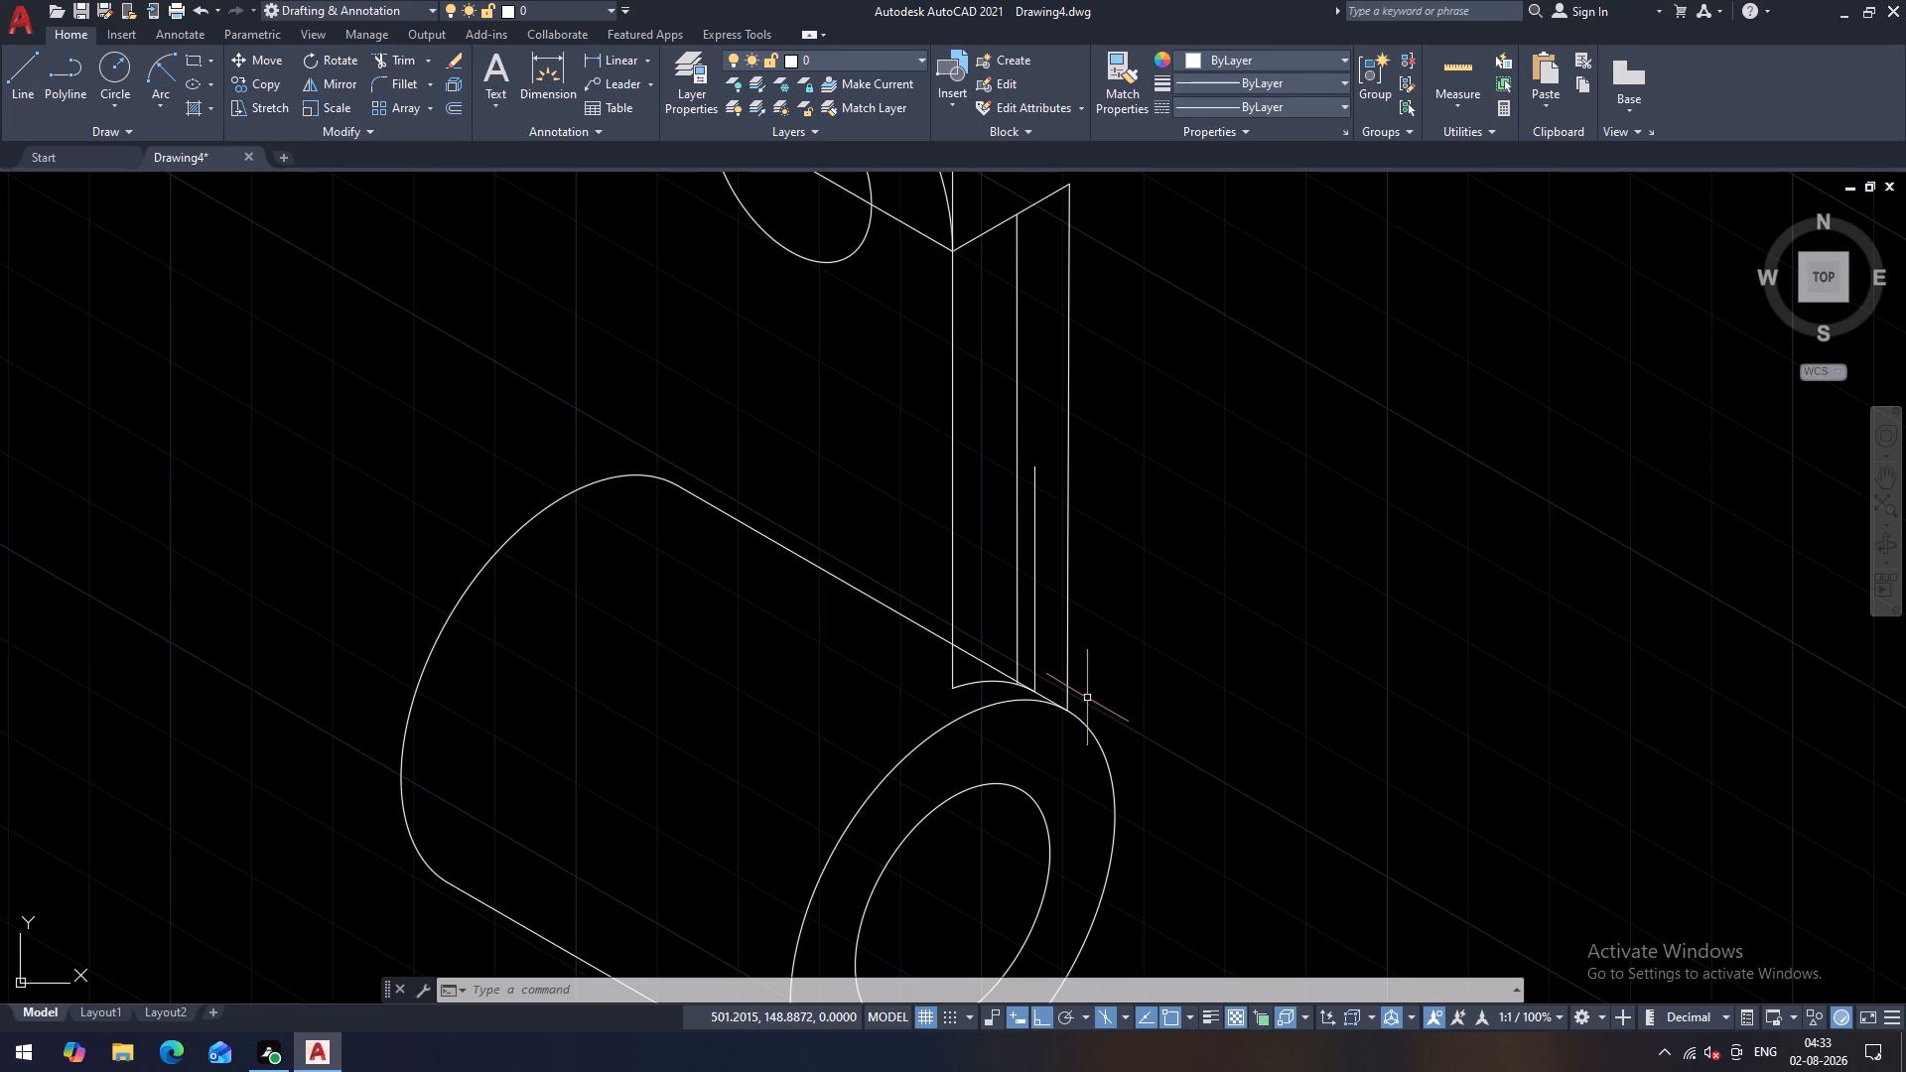
pyautogui.scroll(-1, 1086, 698)
pyautogui.scroll(1, 1125, 684)
pyautogui.press('Escape')
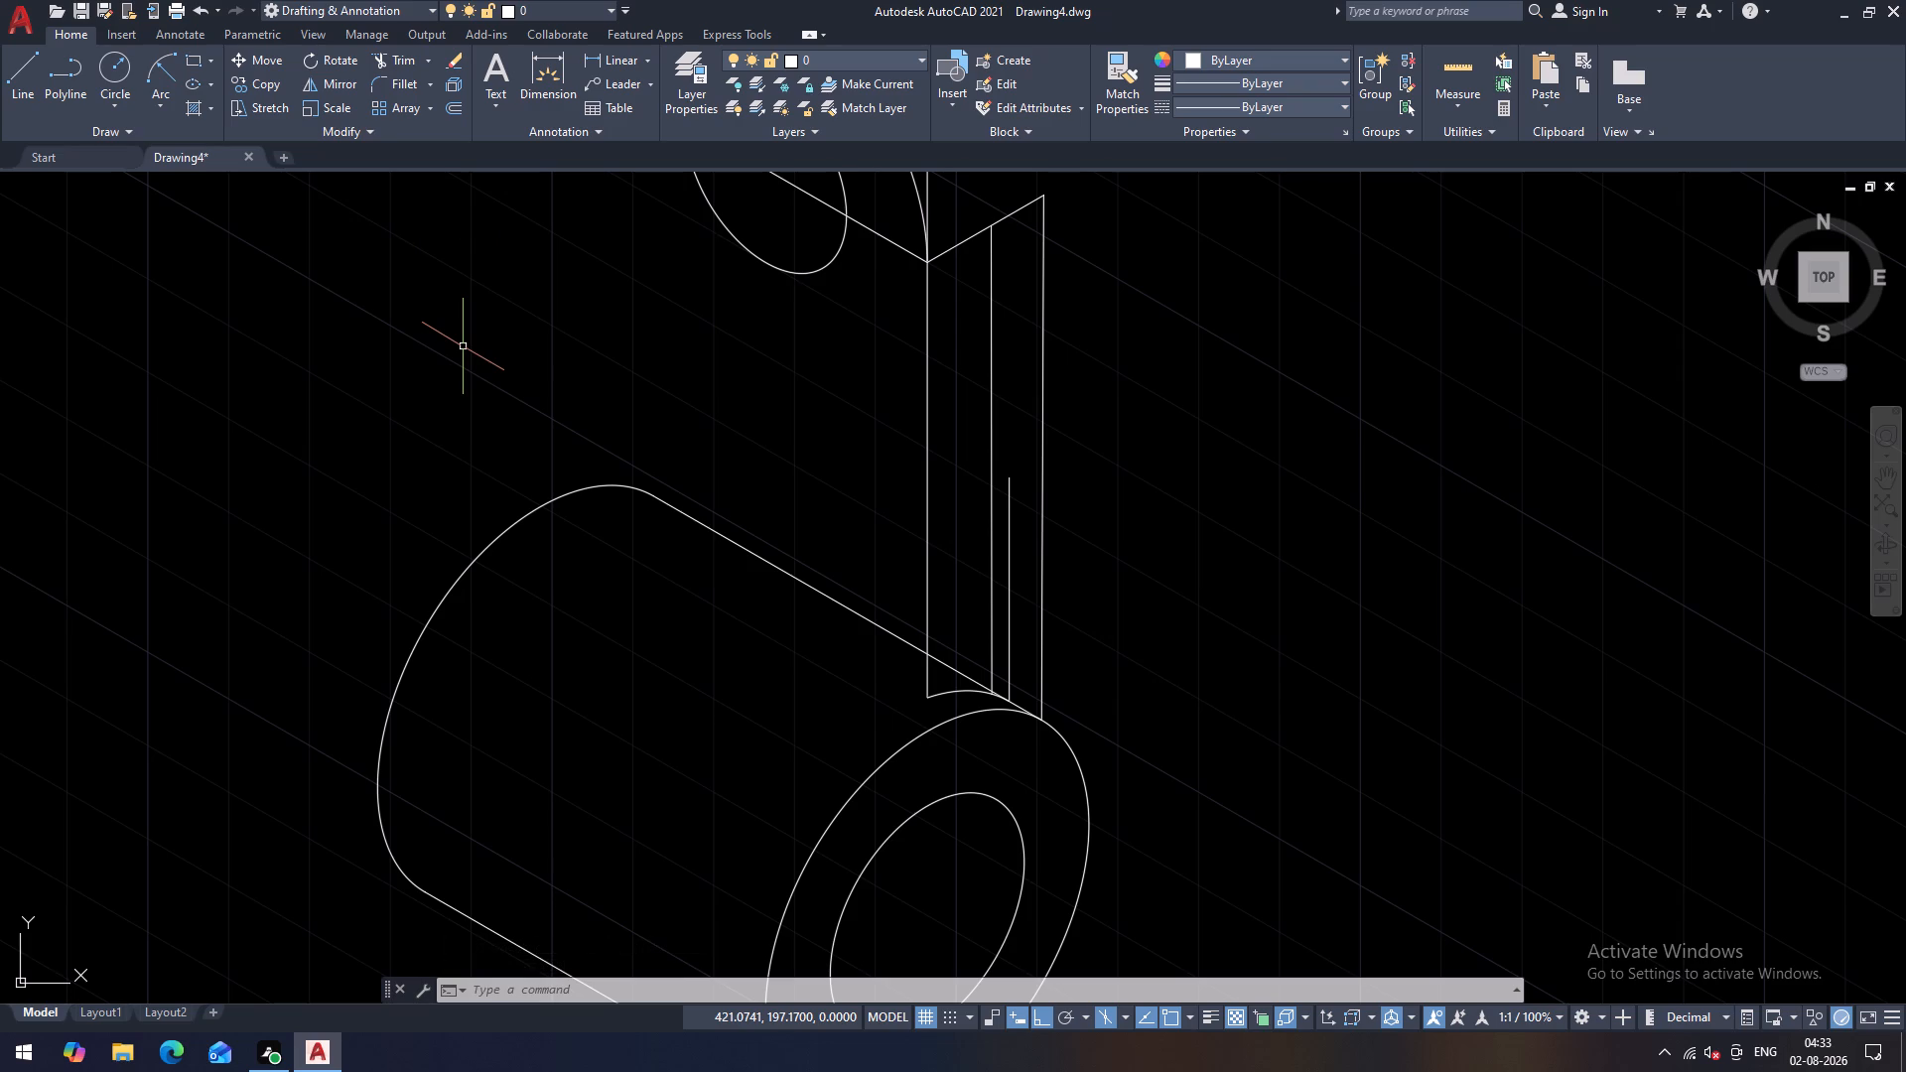
pyautogui.scroll(-1, 896, 453)
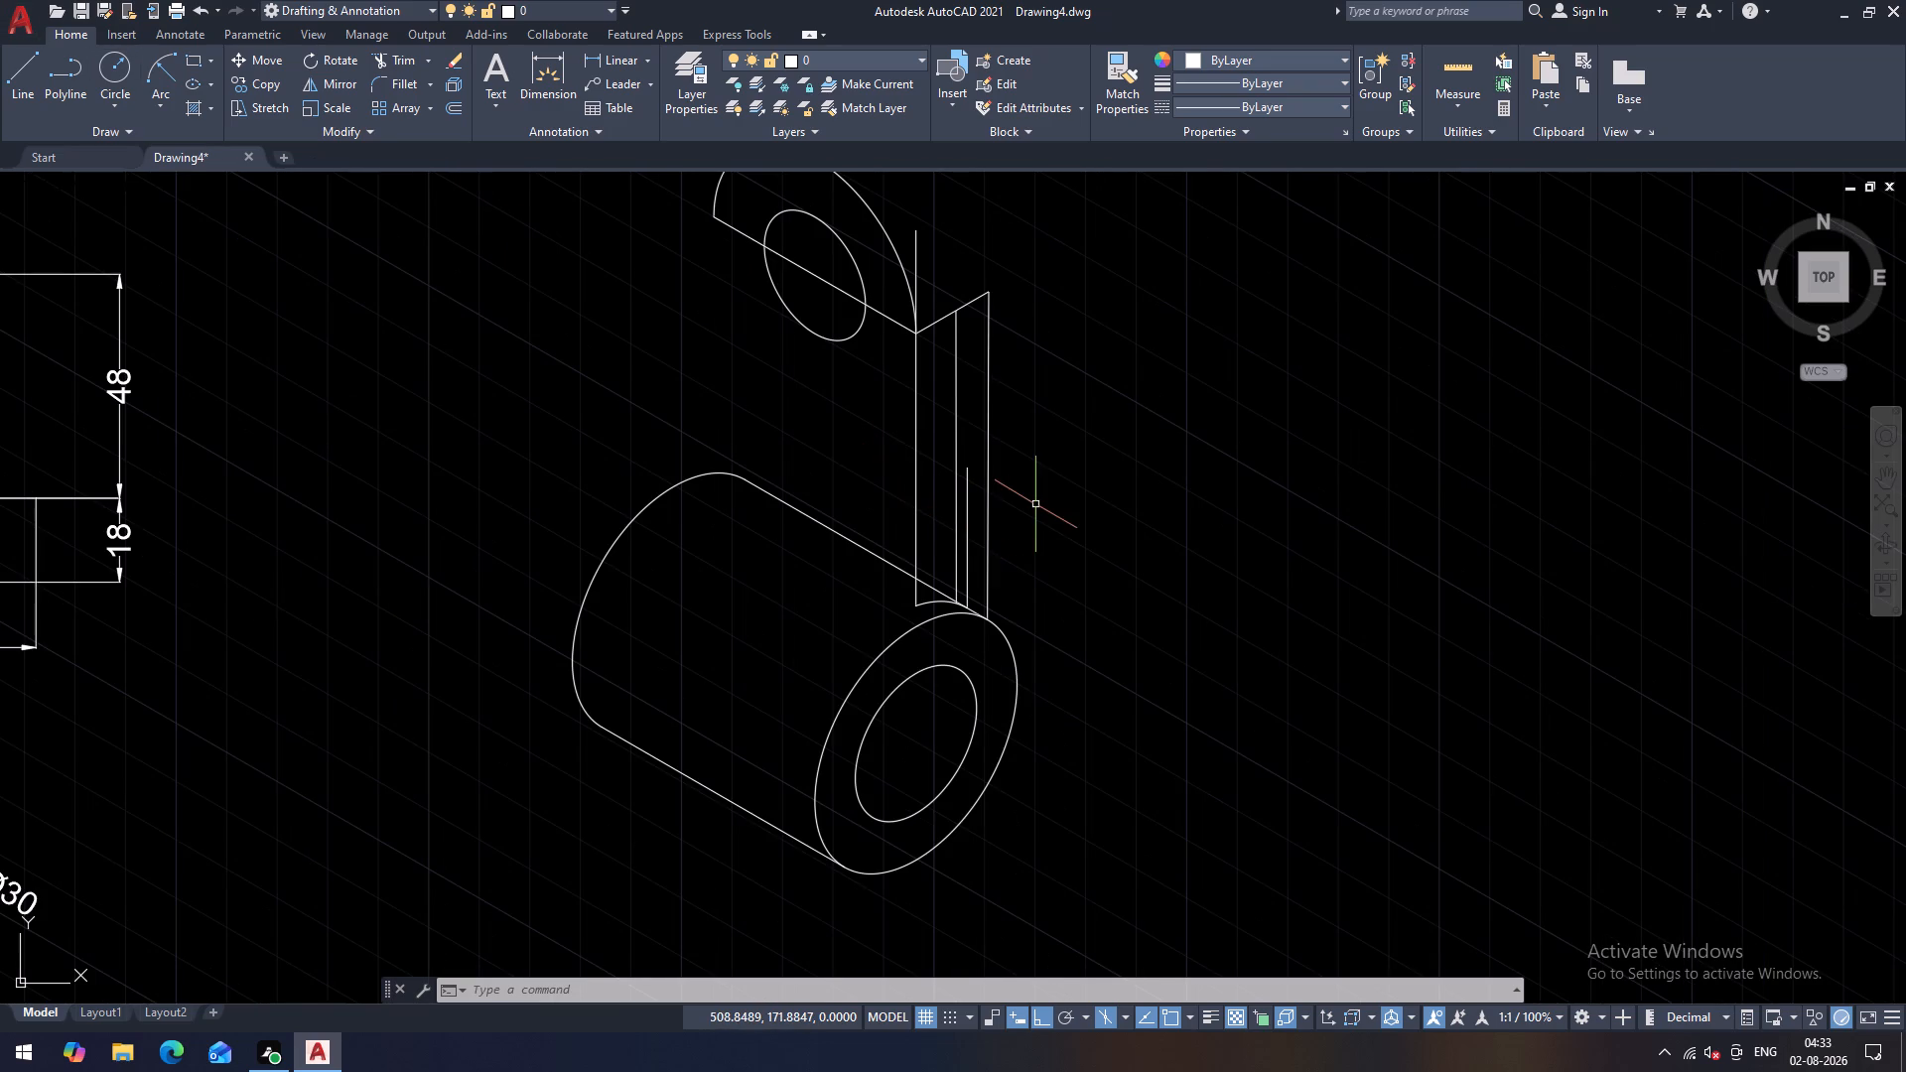
pyautogui.scroll(-1, 1035, 504)
pyautogui.scroll(1, 876, 542)
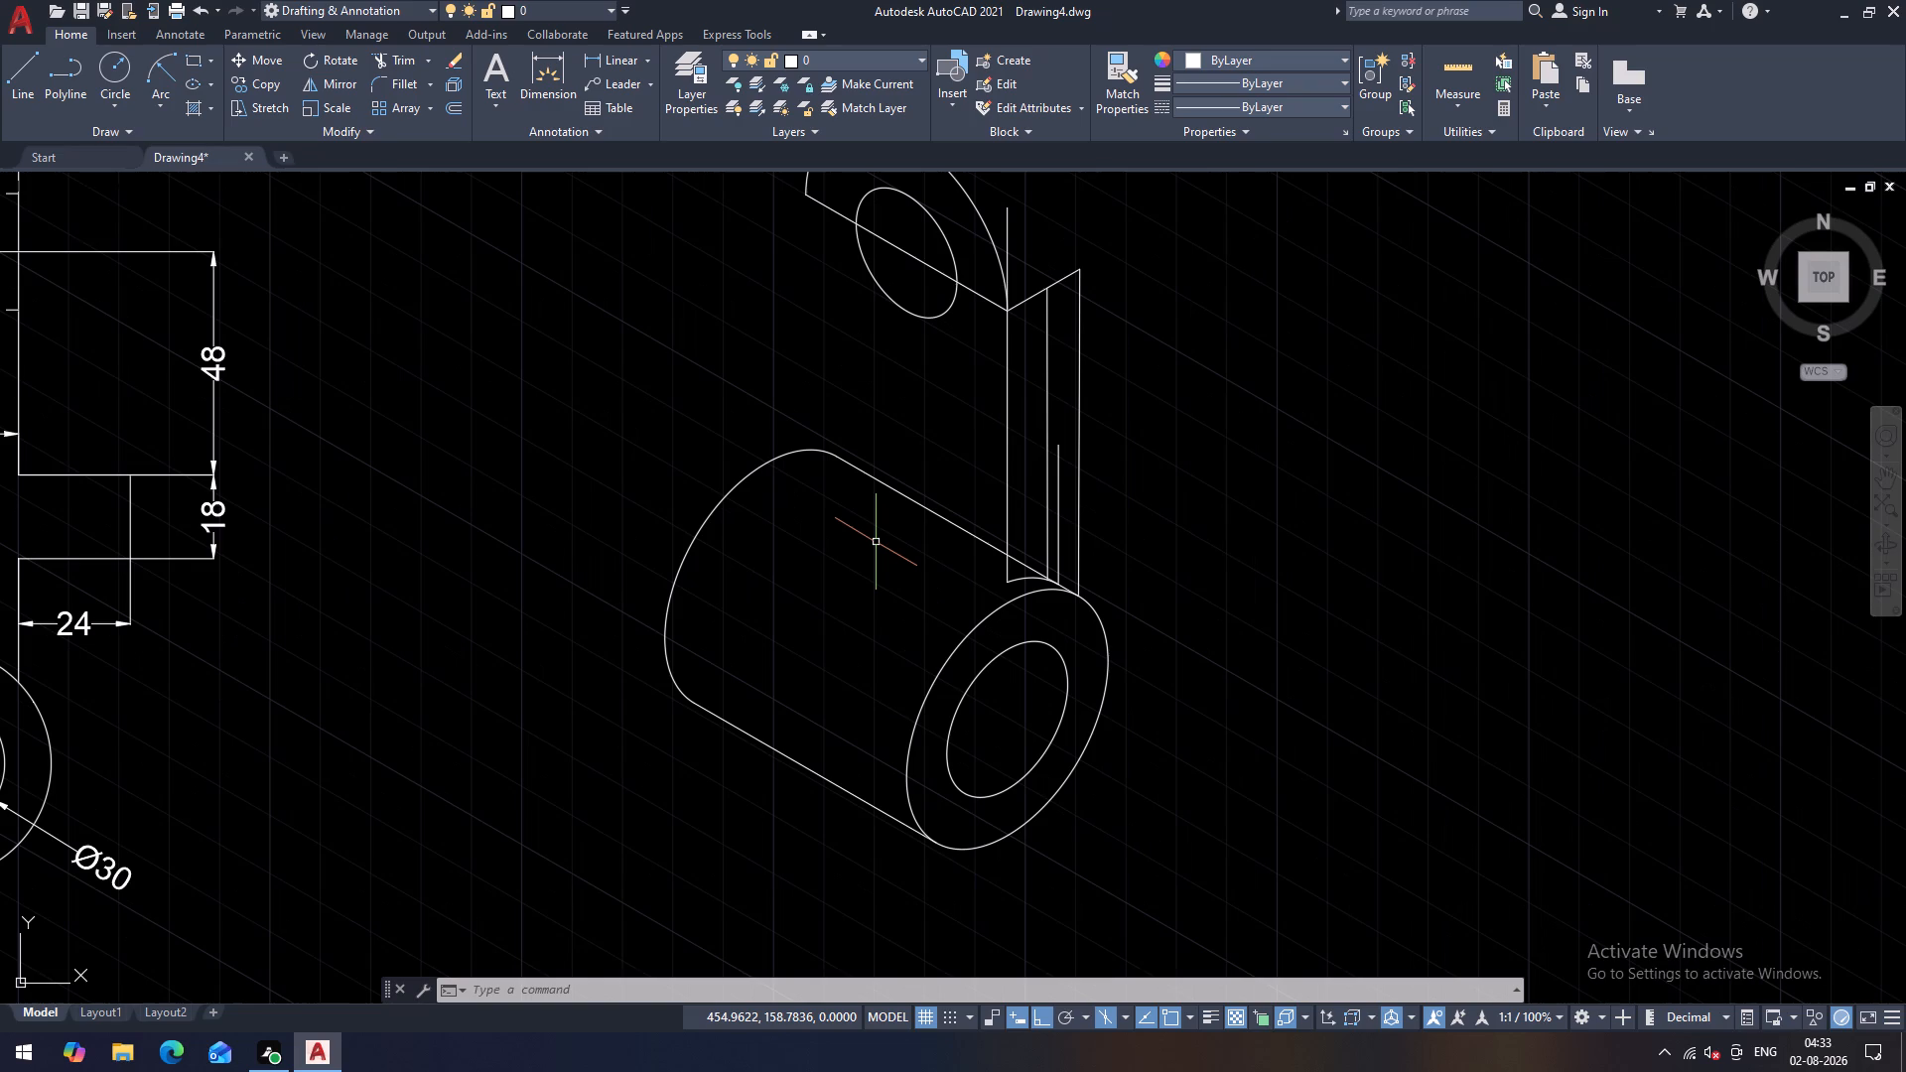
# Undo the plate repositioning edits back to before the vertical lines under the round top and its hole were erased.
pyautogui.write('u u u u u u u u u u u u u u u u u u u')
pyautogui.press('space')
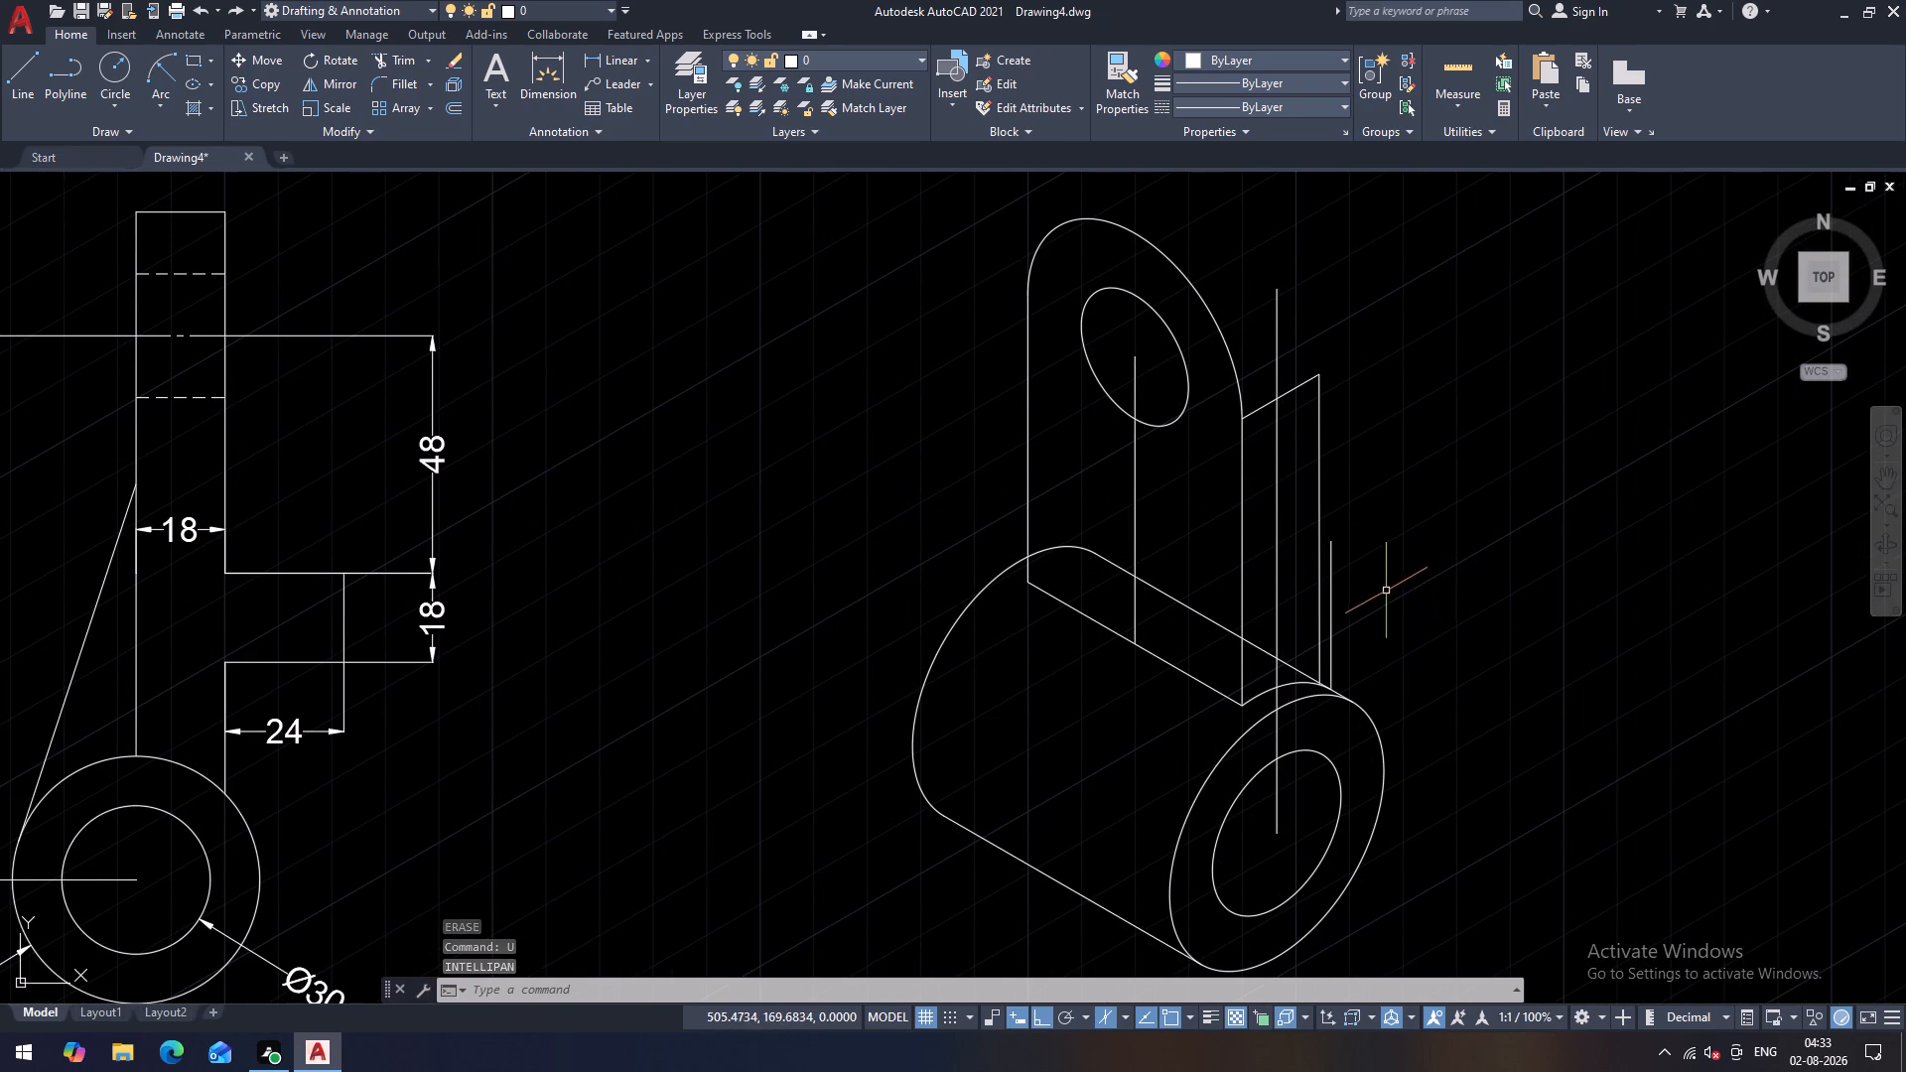
# Measure the horizontal distance from the cylinder's upper tangent line's front end to the foot of the short vertical line.
pyautogui.scroll(1, 1370, 597)
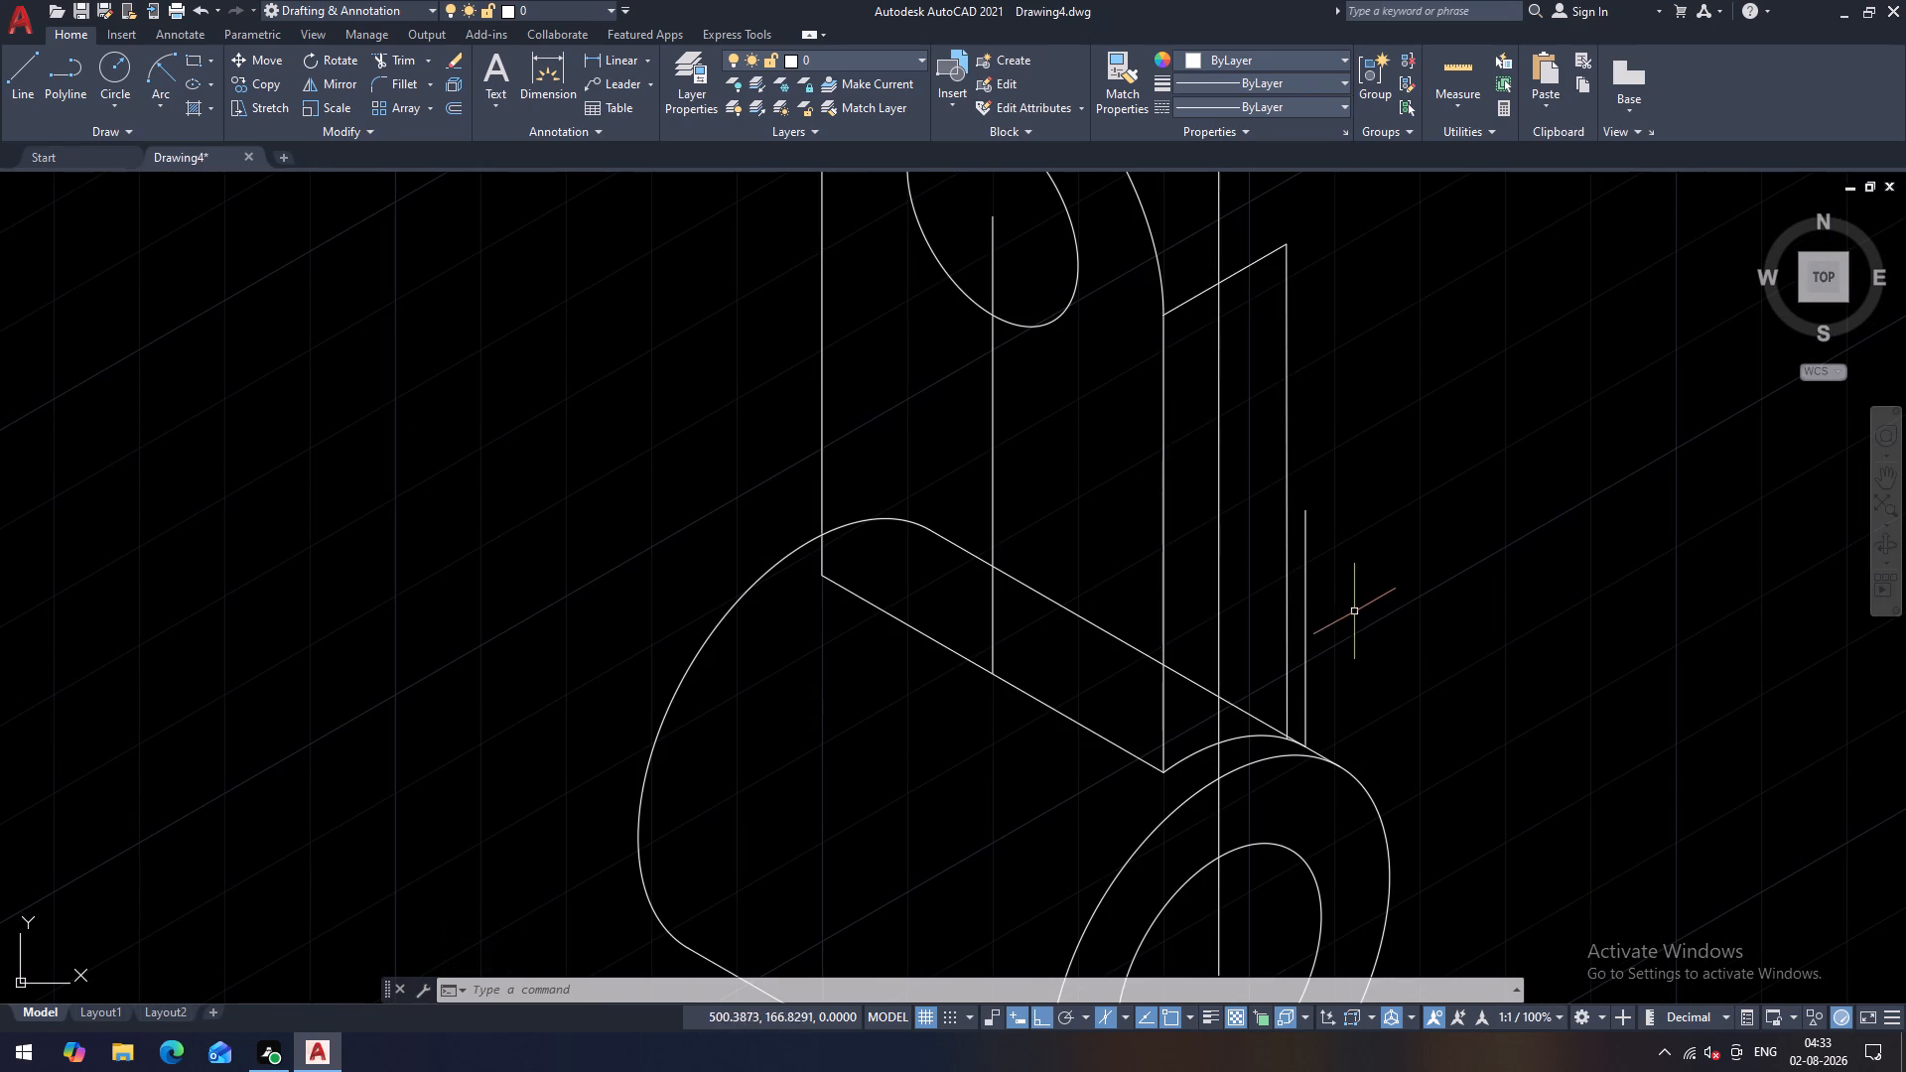
pyautogui.moveTo(1373, 656); pyautogui.dragTo(1283, 602, button='middle')
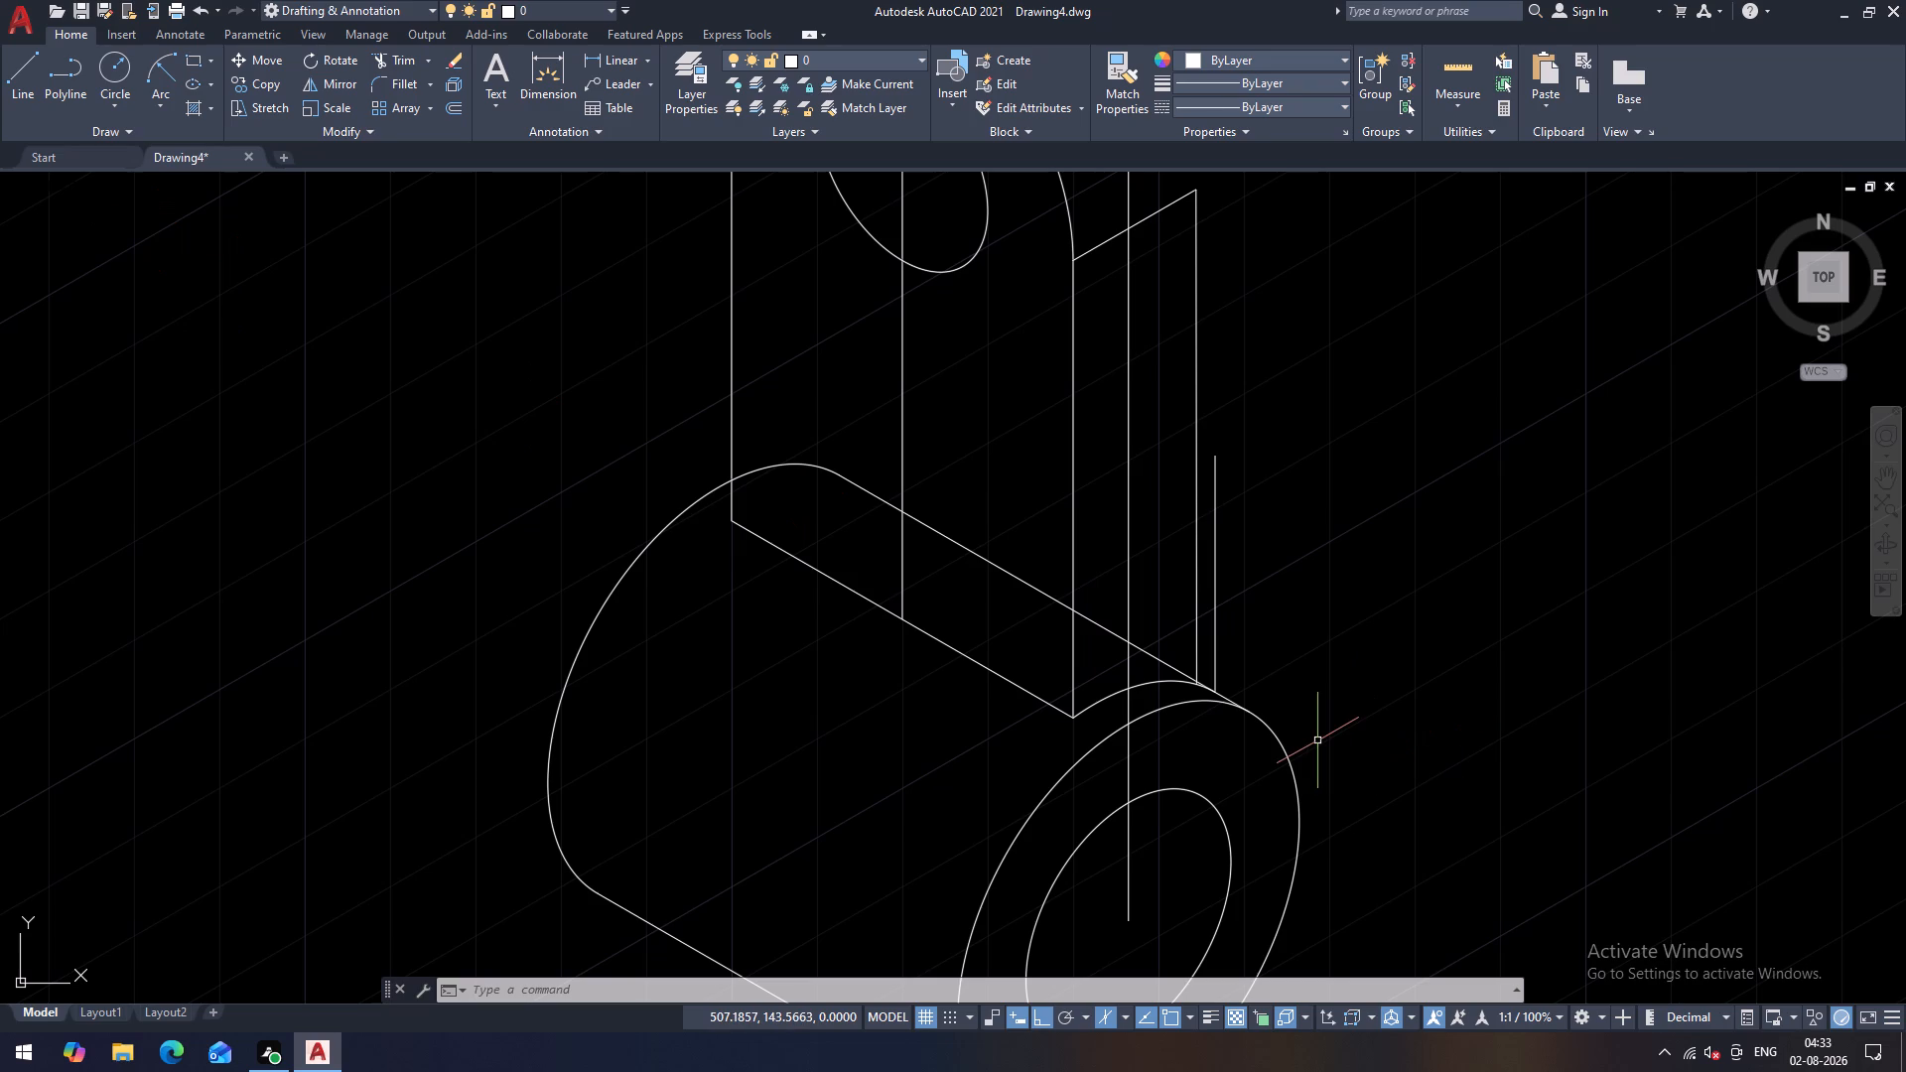
pyautogui.scroll(-1, 1317, 740)
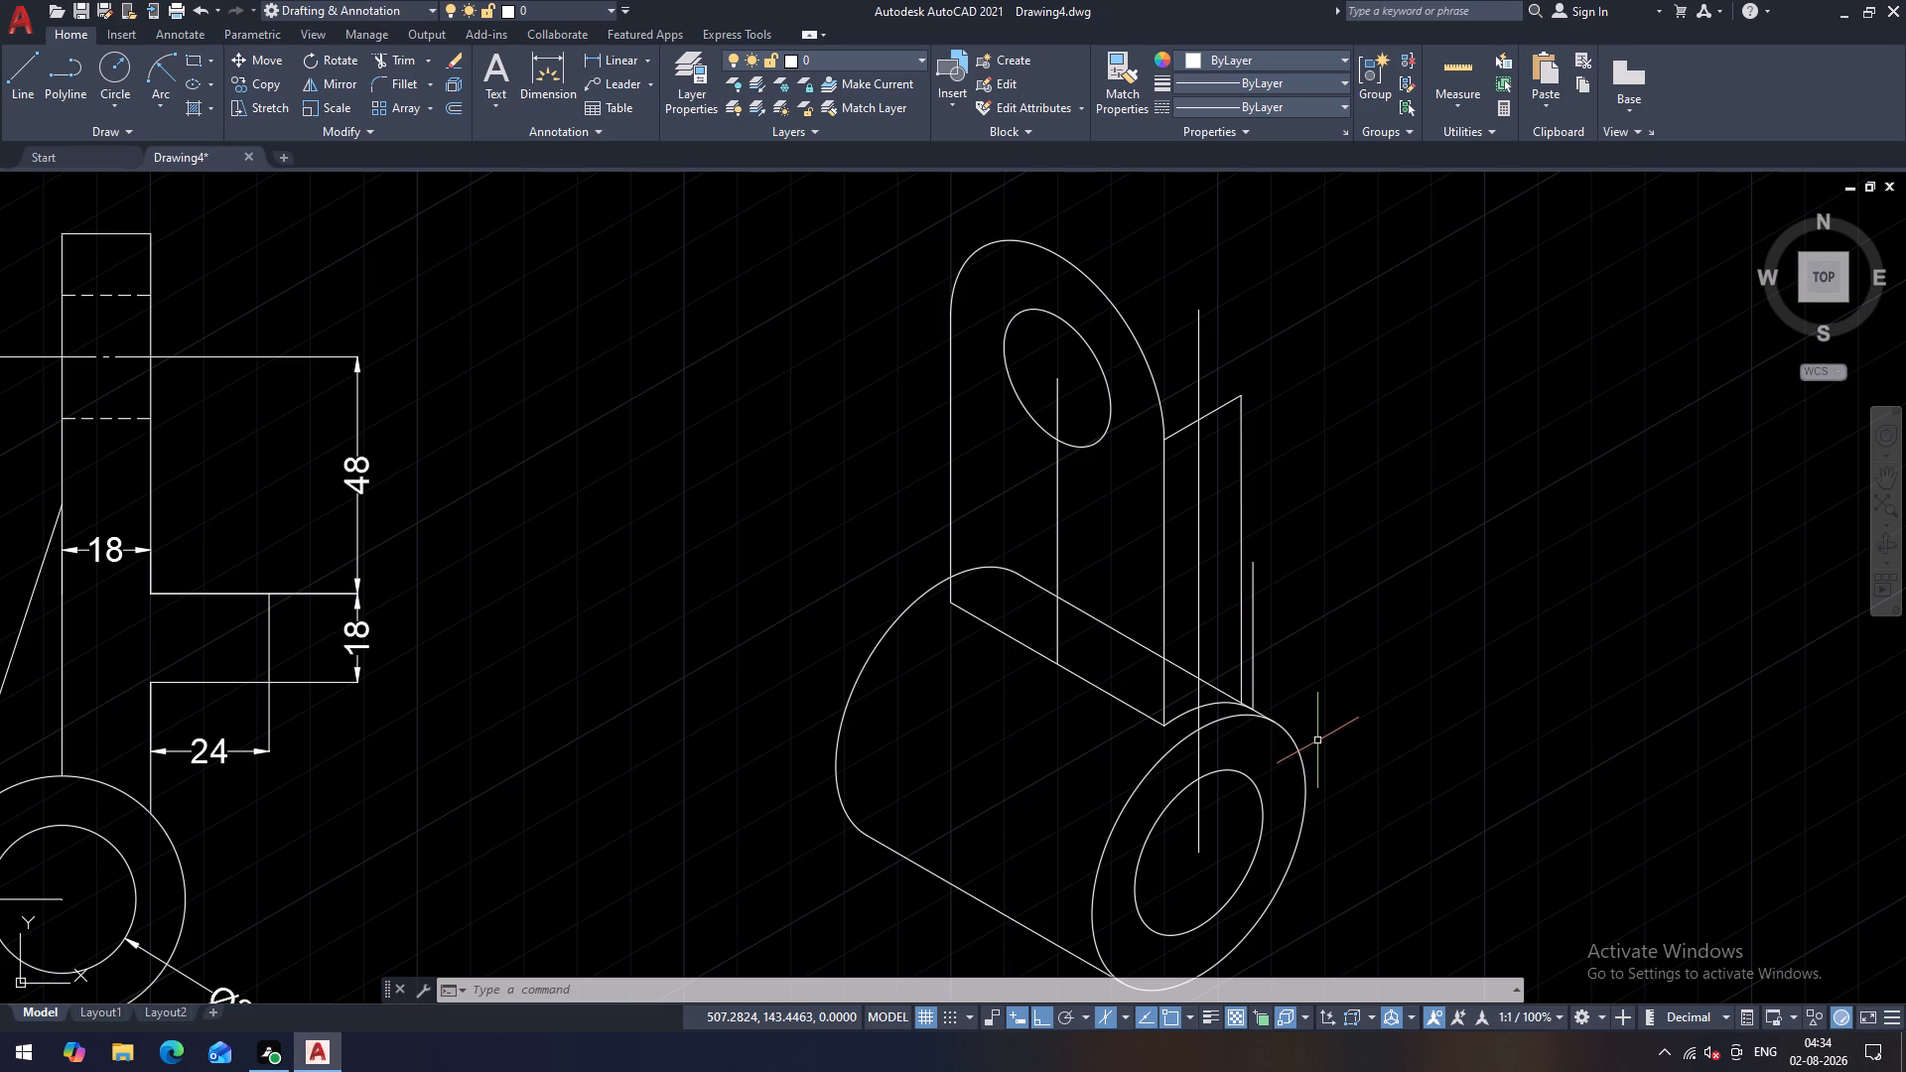
pyautogui.scroll(1, 1287, 698)
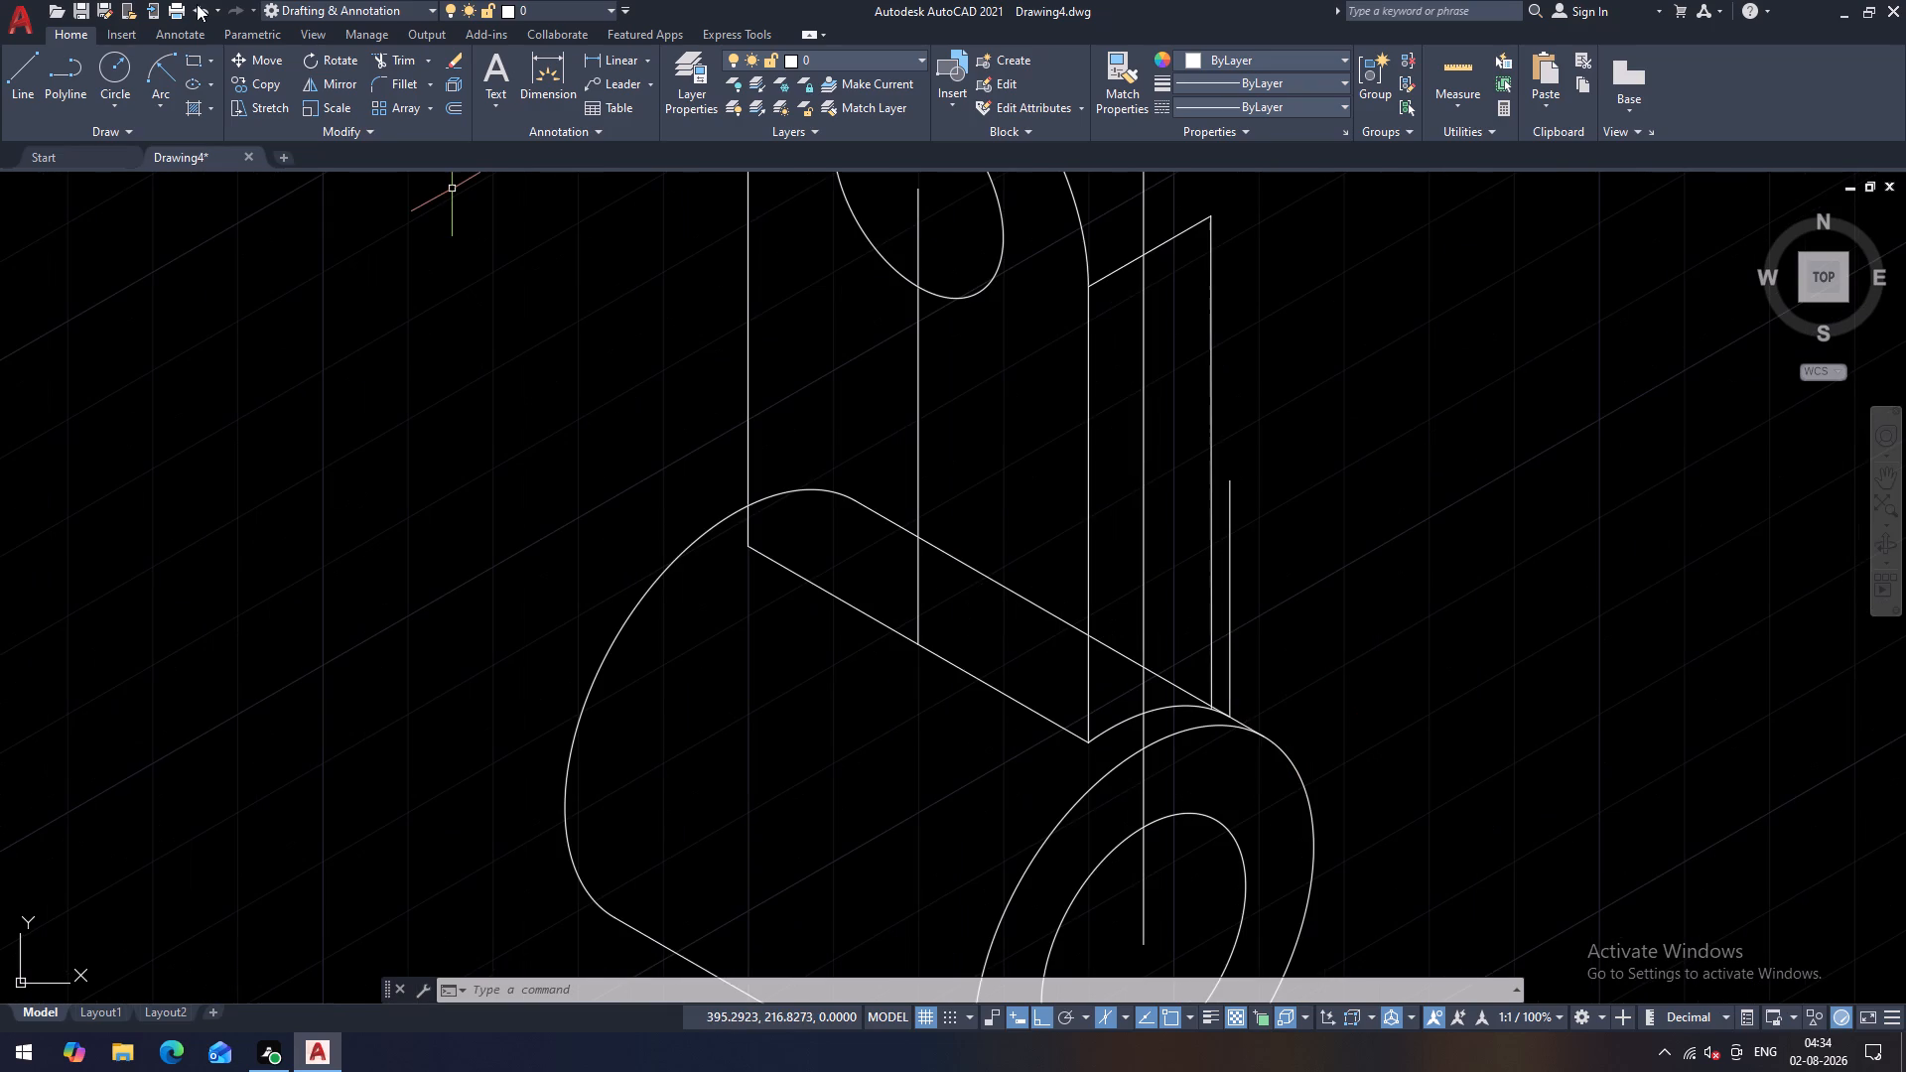
pyautogui.click(594, 63)
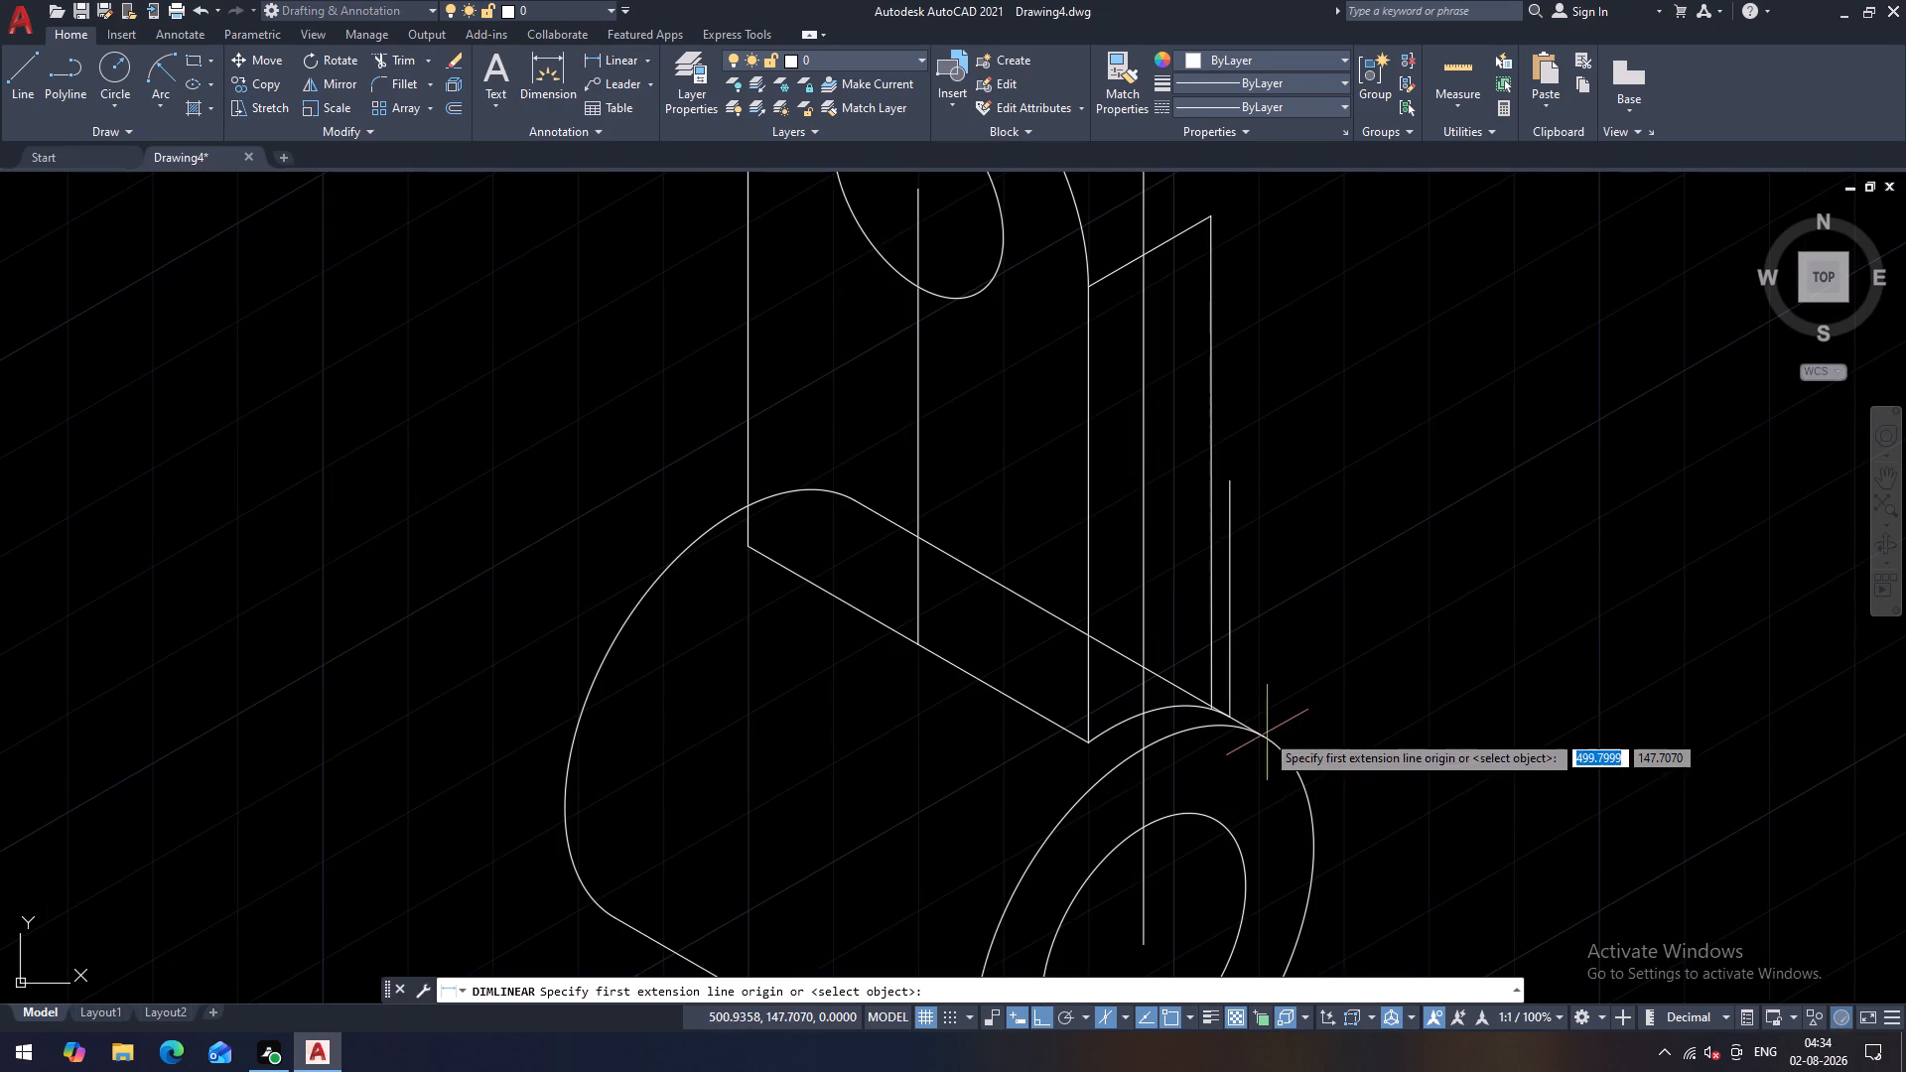
pyautogui.click(1259, 733)
pyautogui.click(1229, 713)
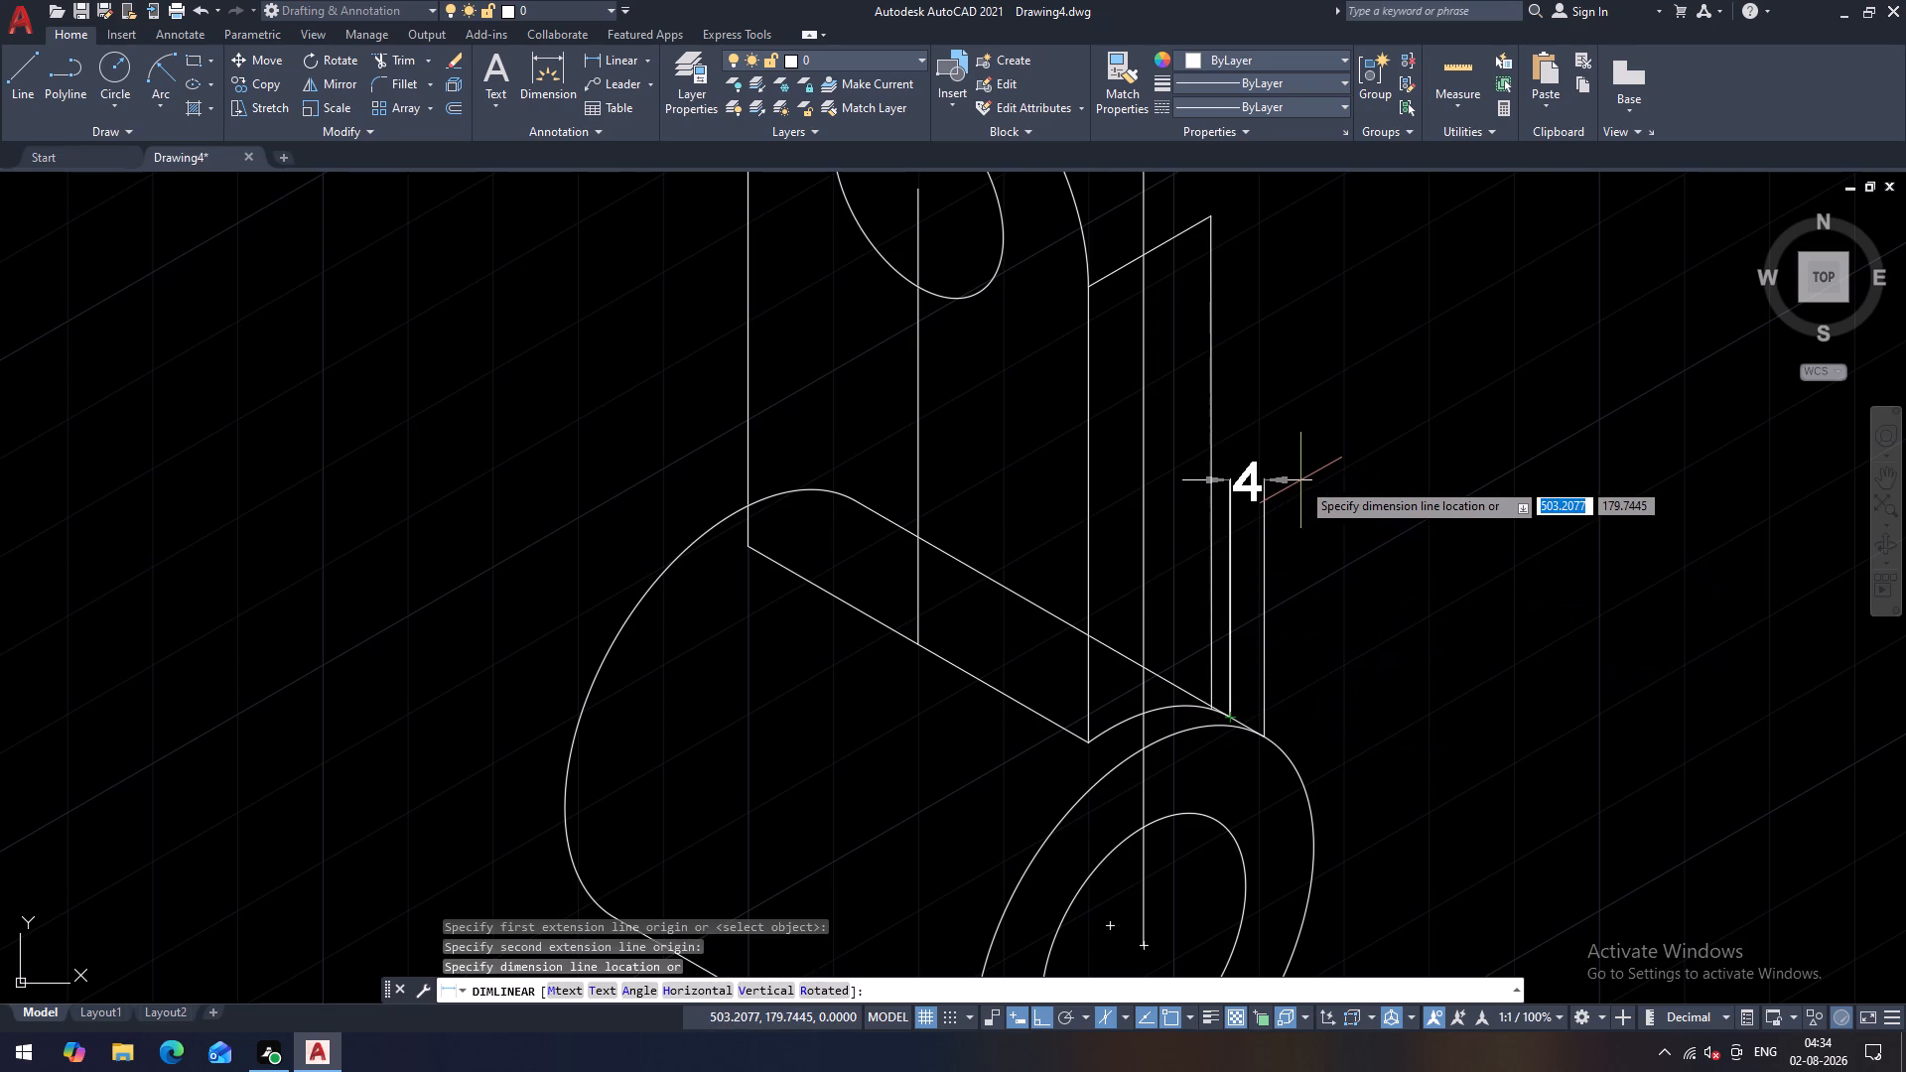
pyautogui.press('Escape')
# Examine where the upright plate's vertical edges and the short vertical line meet the cylinder near its front face.
pyautogui.scroll(-1, 1266, 673)
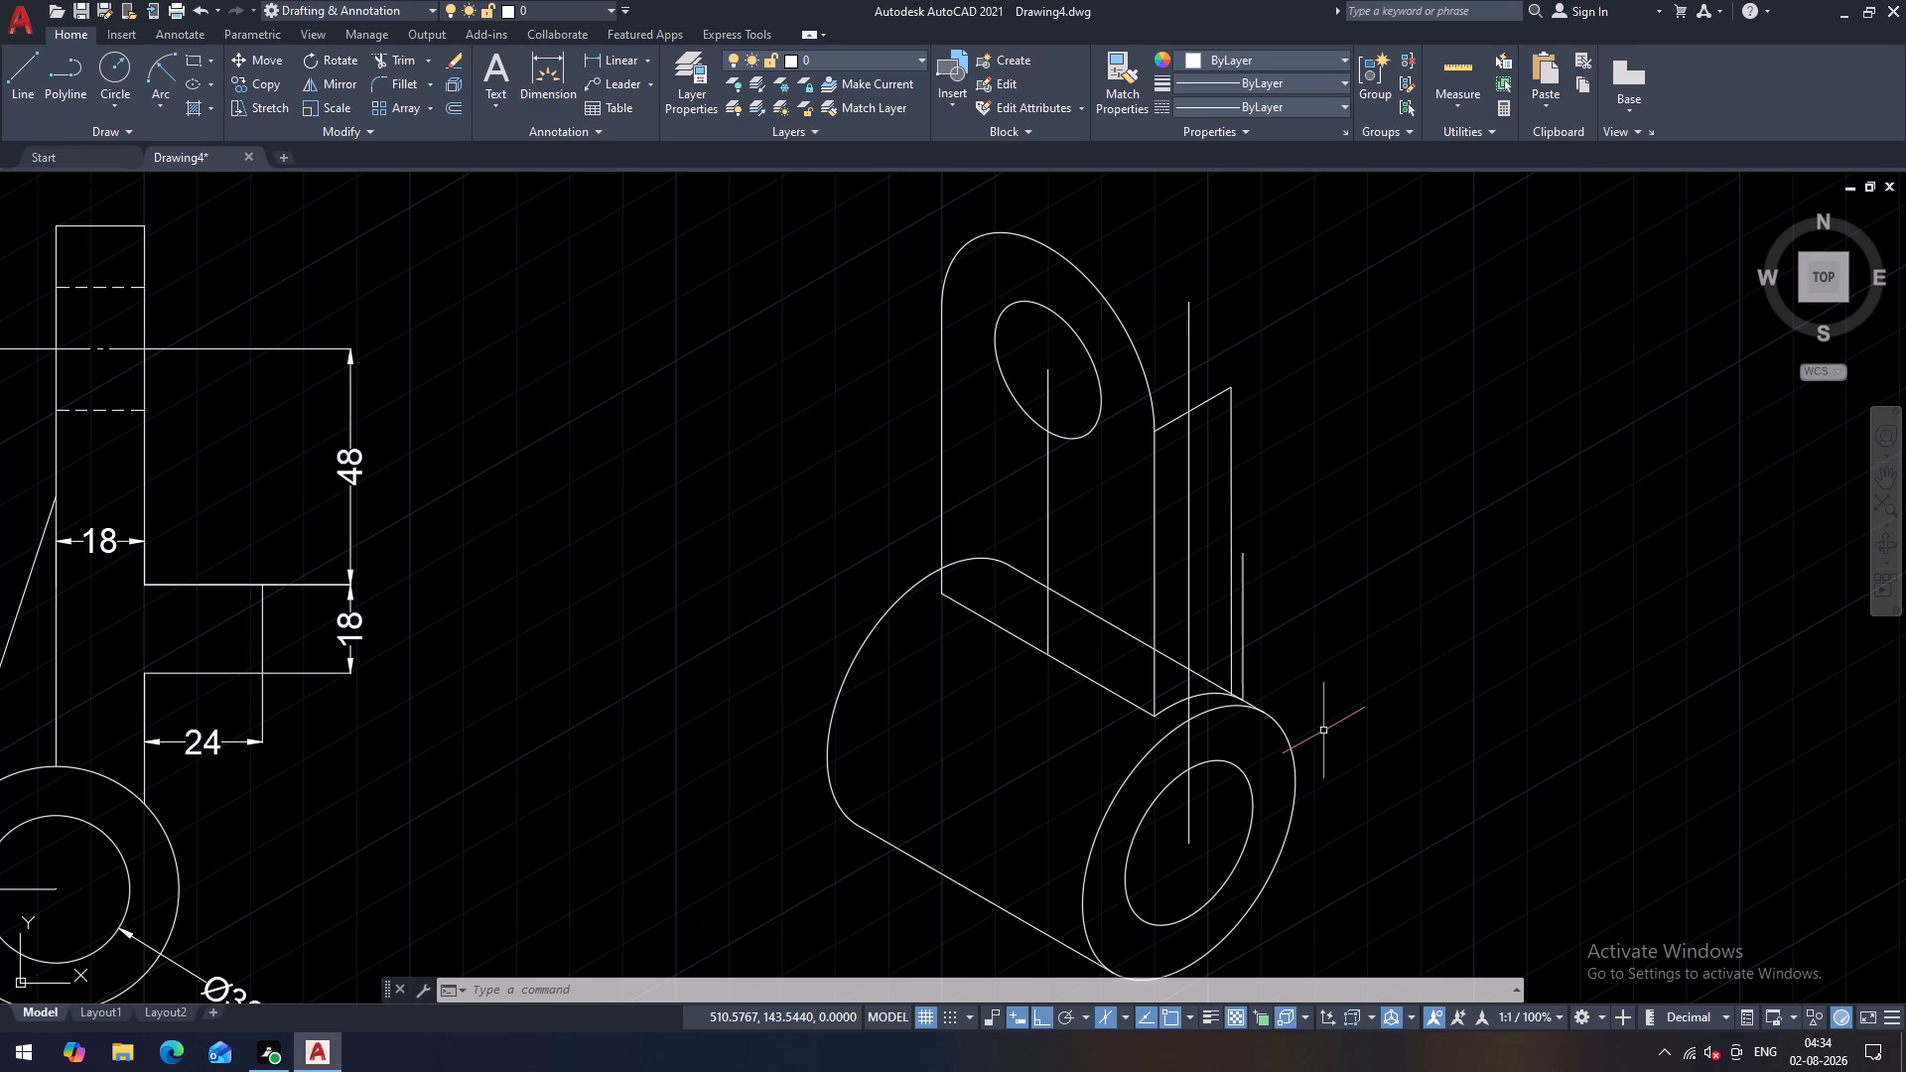
pyautogui.scroll(-1, 915, 795)
pyautogui.scroll(1, 999, 765)
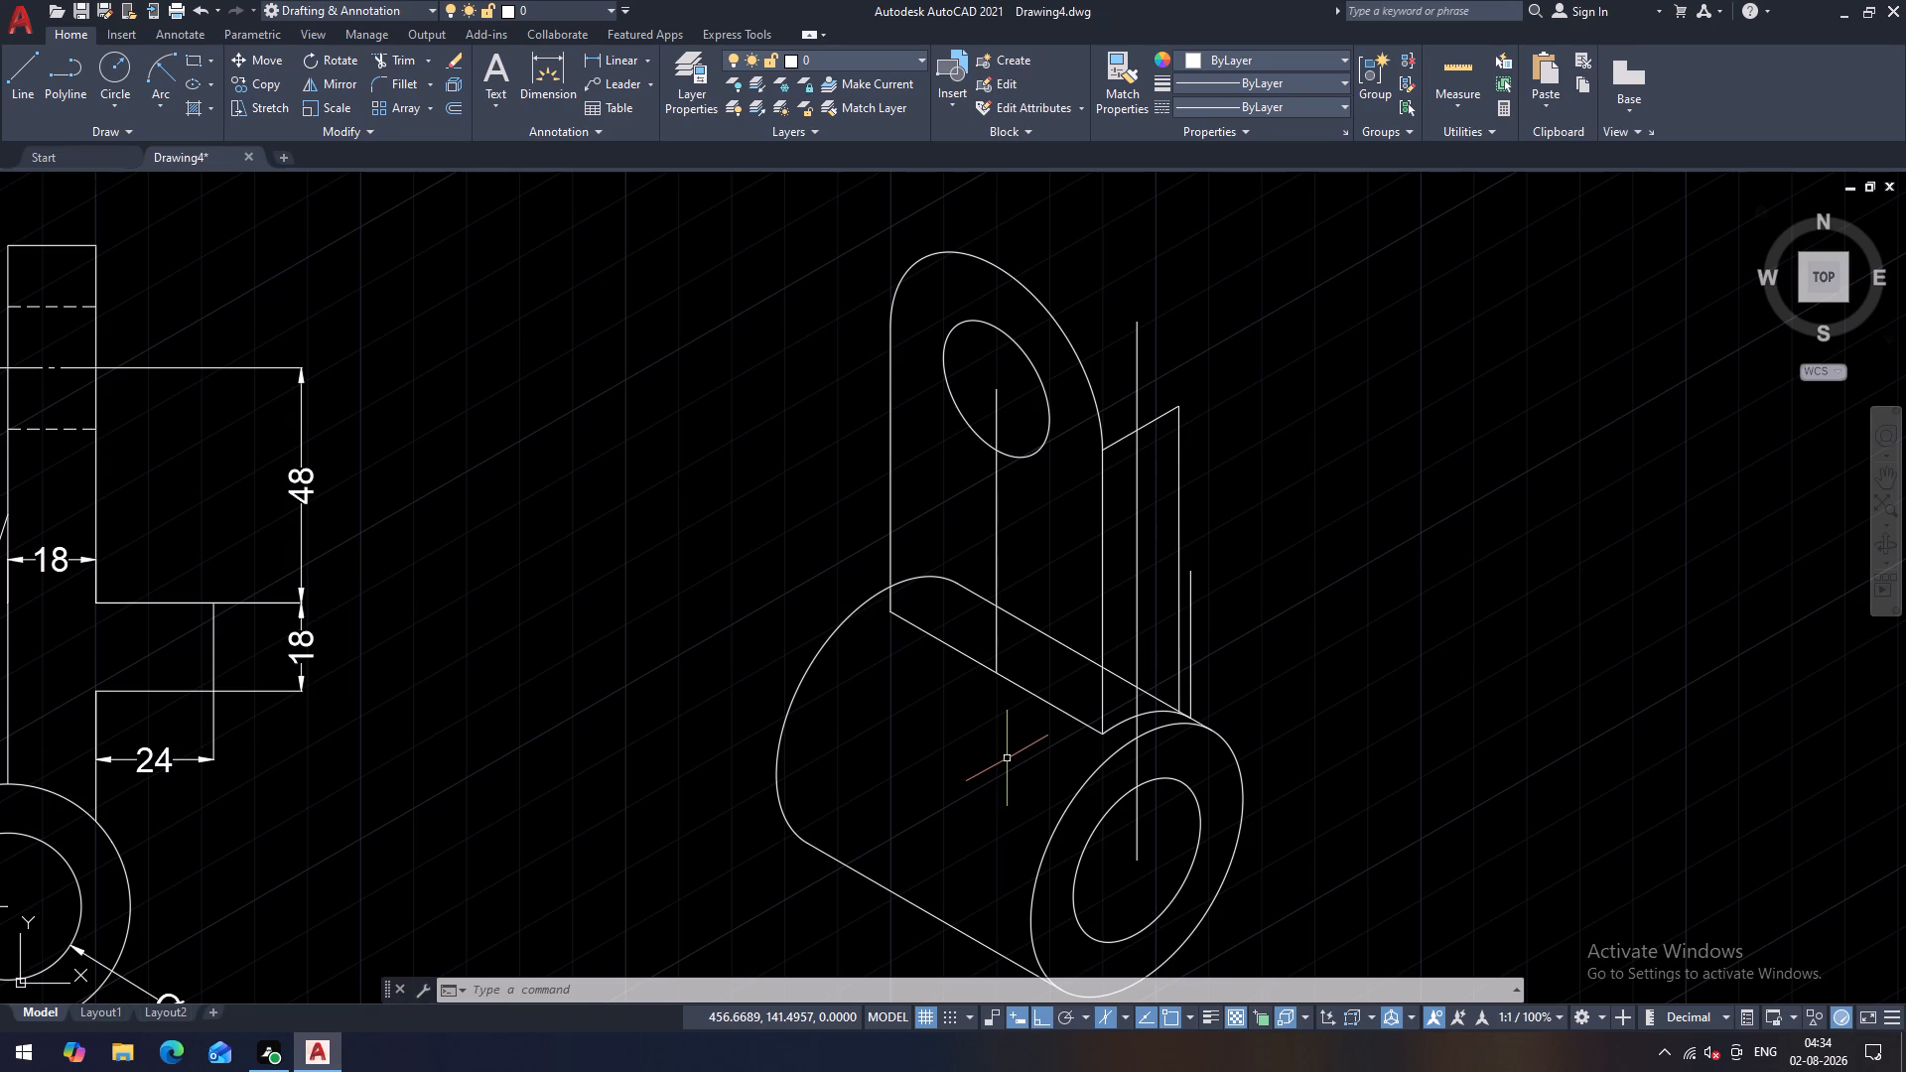
pyautogui.moveTo(1122, 755); pyautogui.dragTo(1111, 714, button='middle')
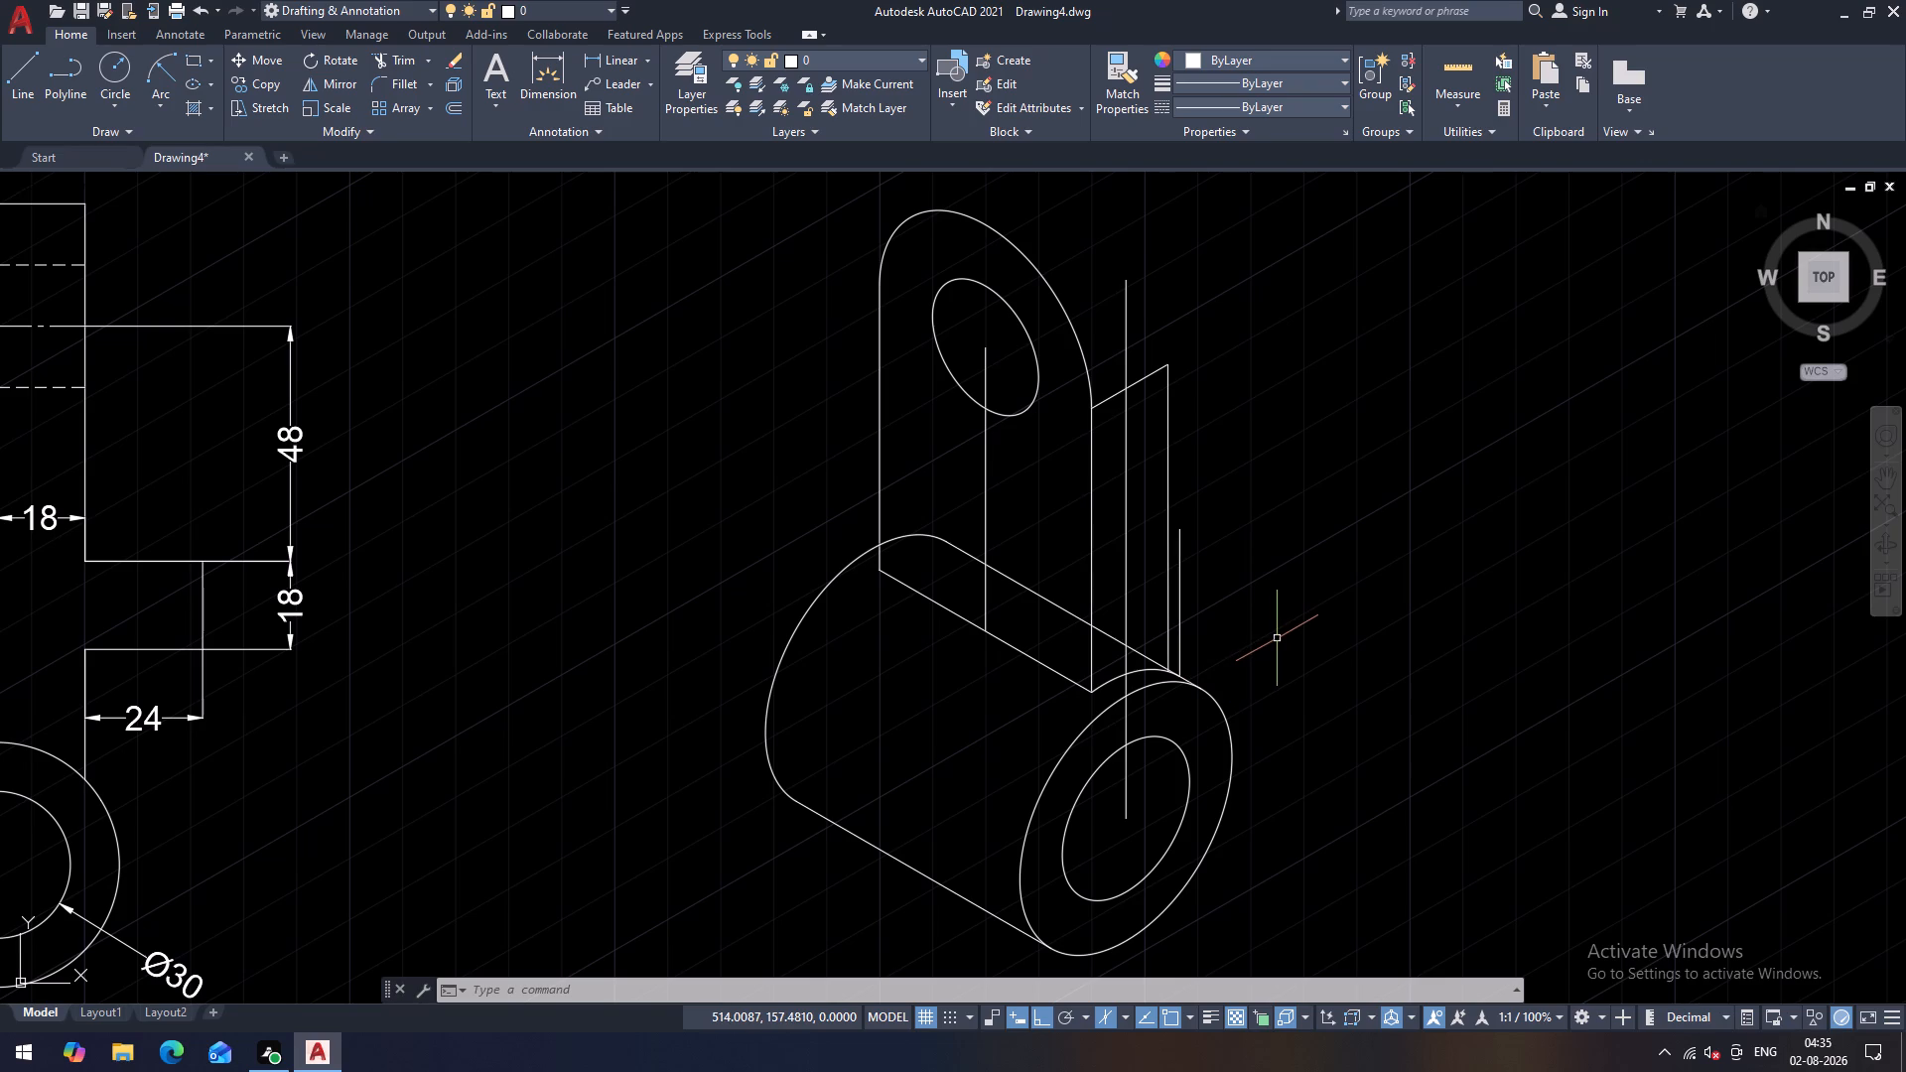
pyautogui.scroll(1, 1254, 645)
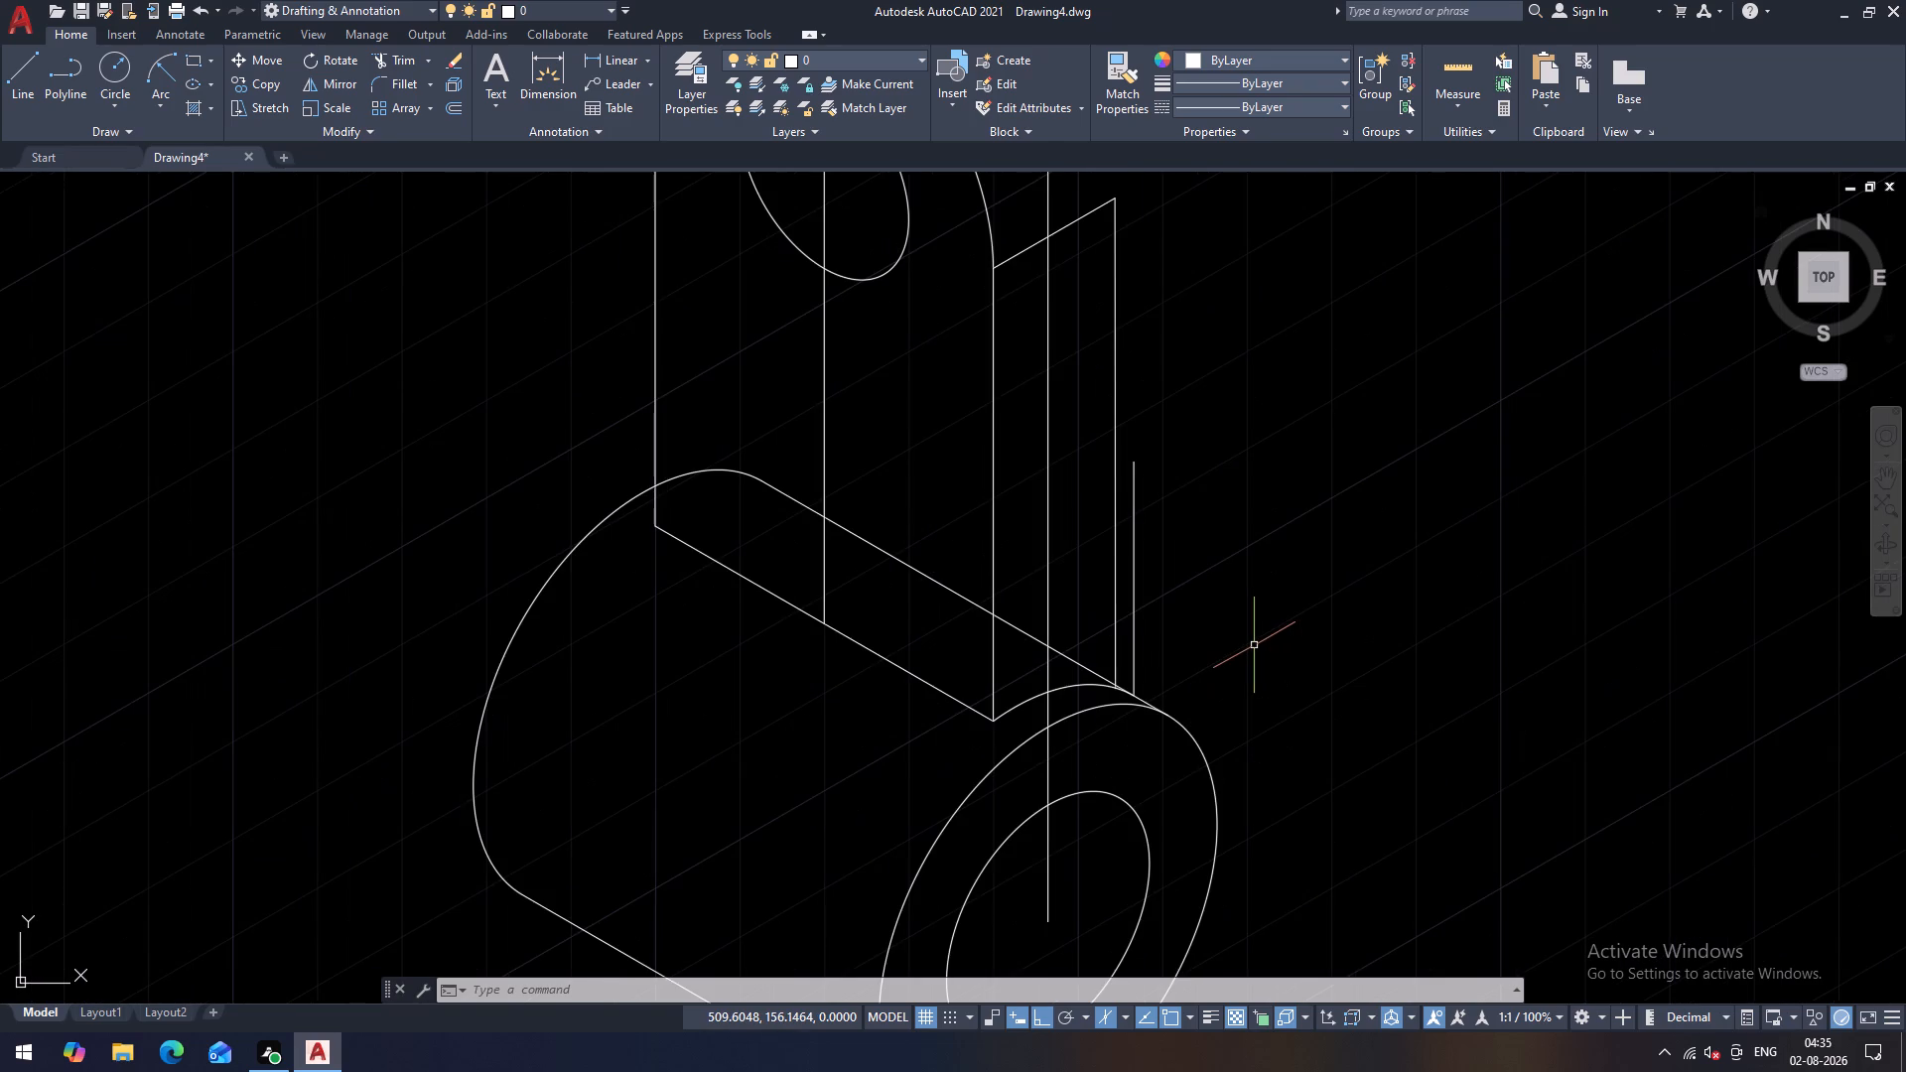
pyautogui.scroll(-1, 1254, 645)
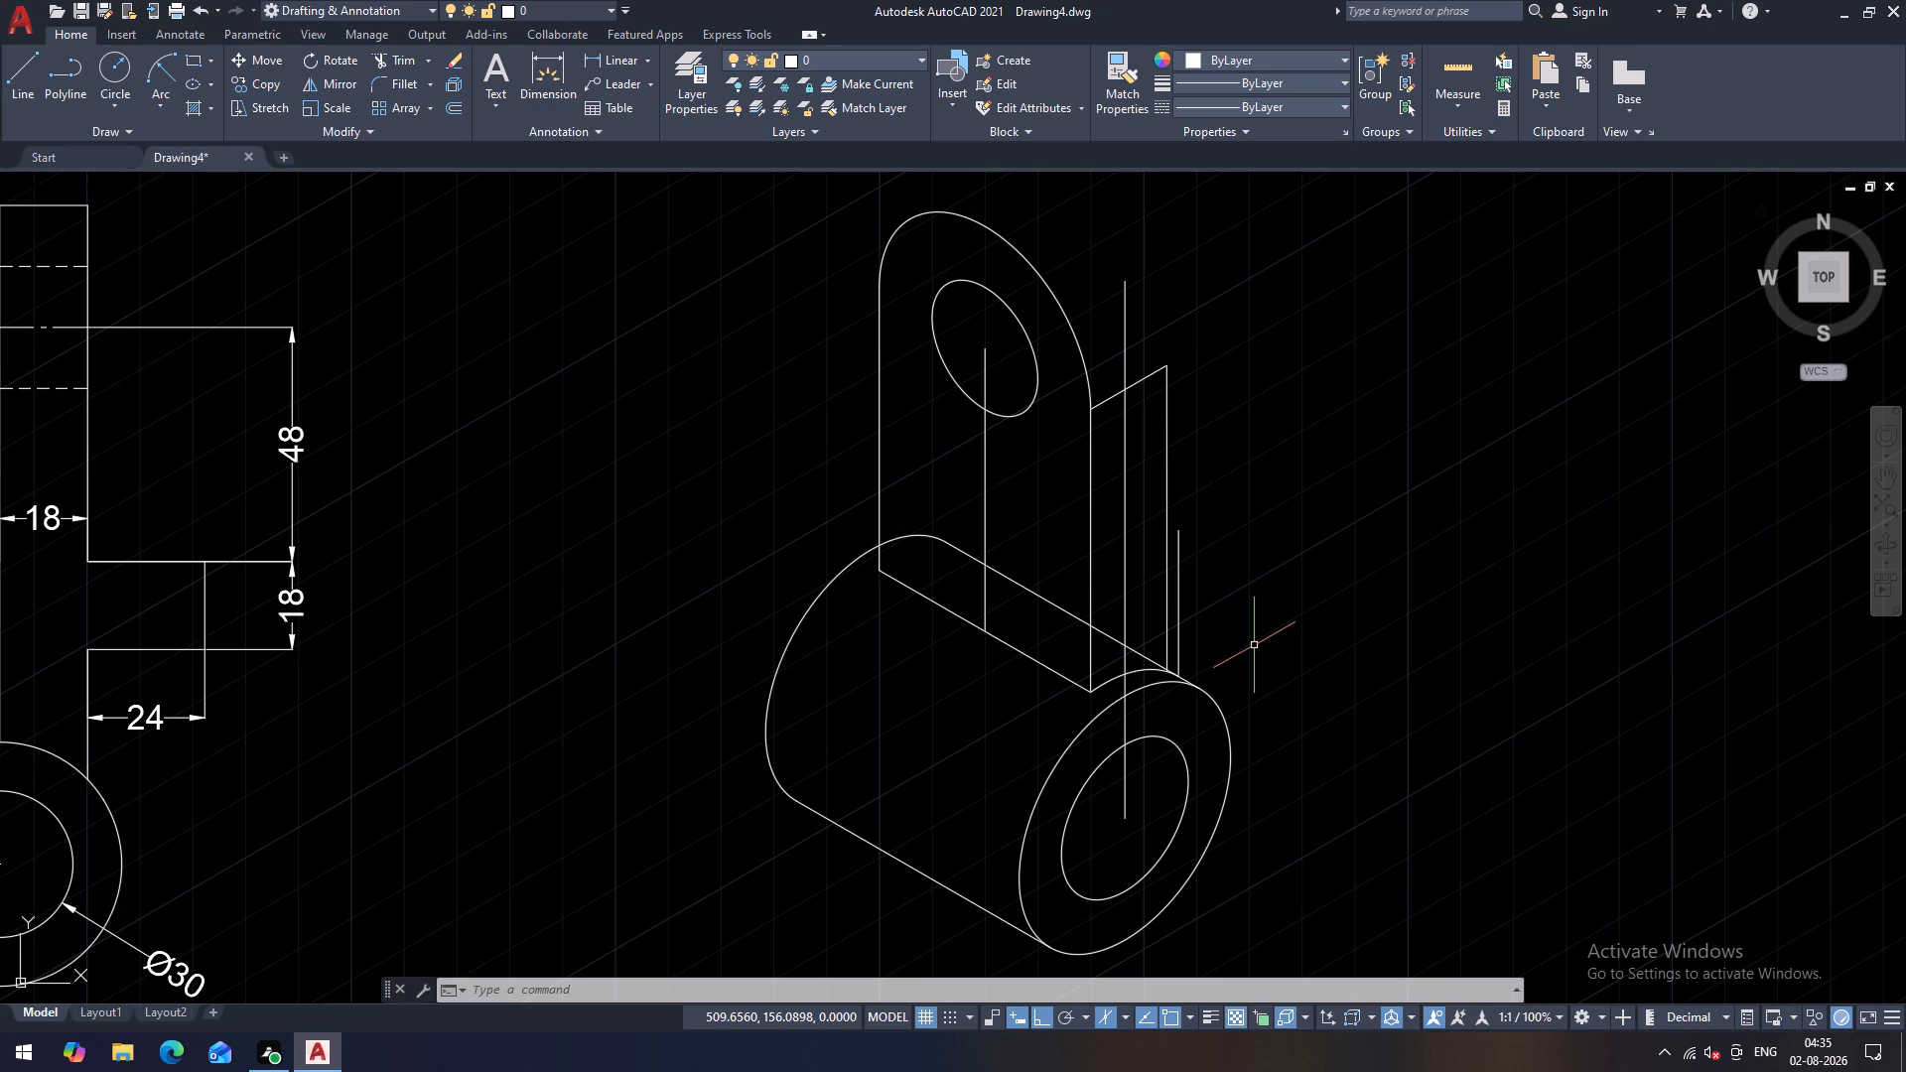
pyautogui.scroll(1, 1224, 662)
pyautogui.scroll(-1, 1224, 662)
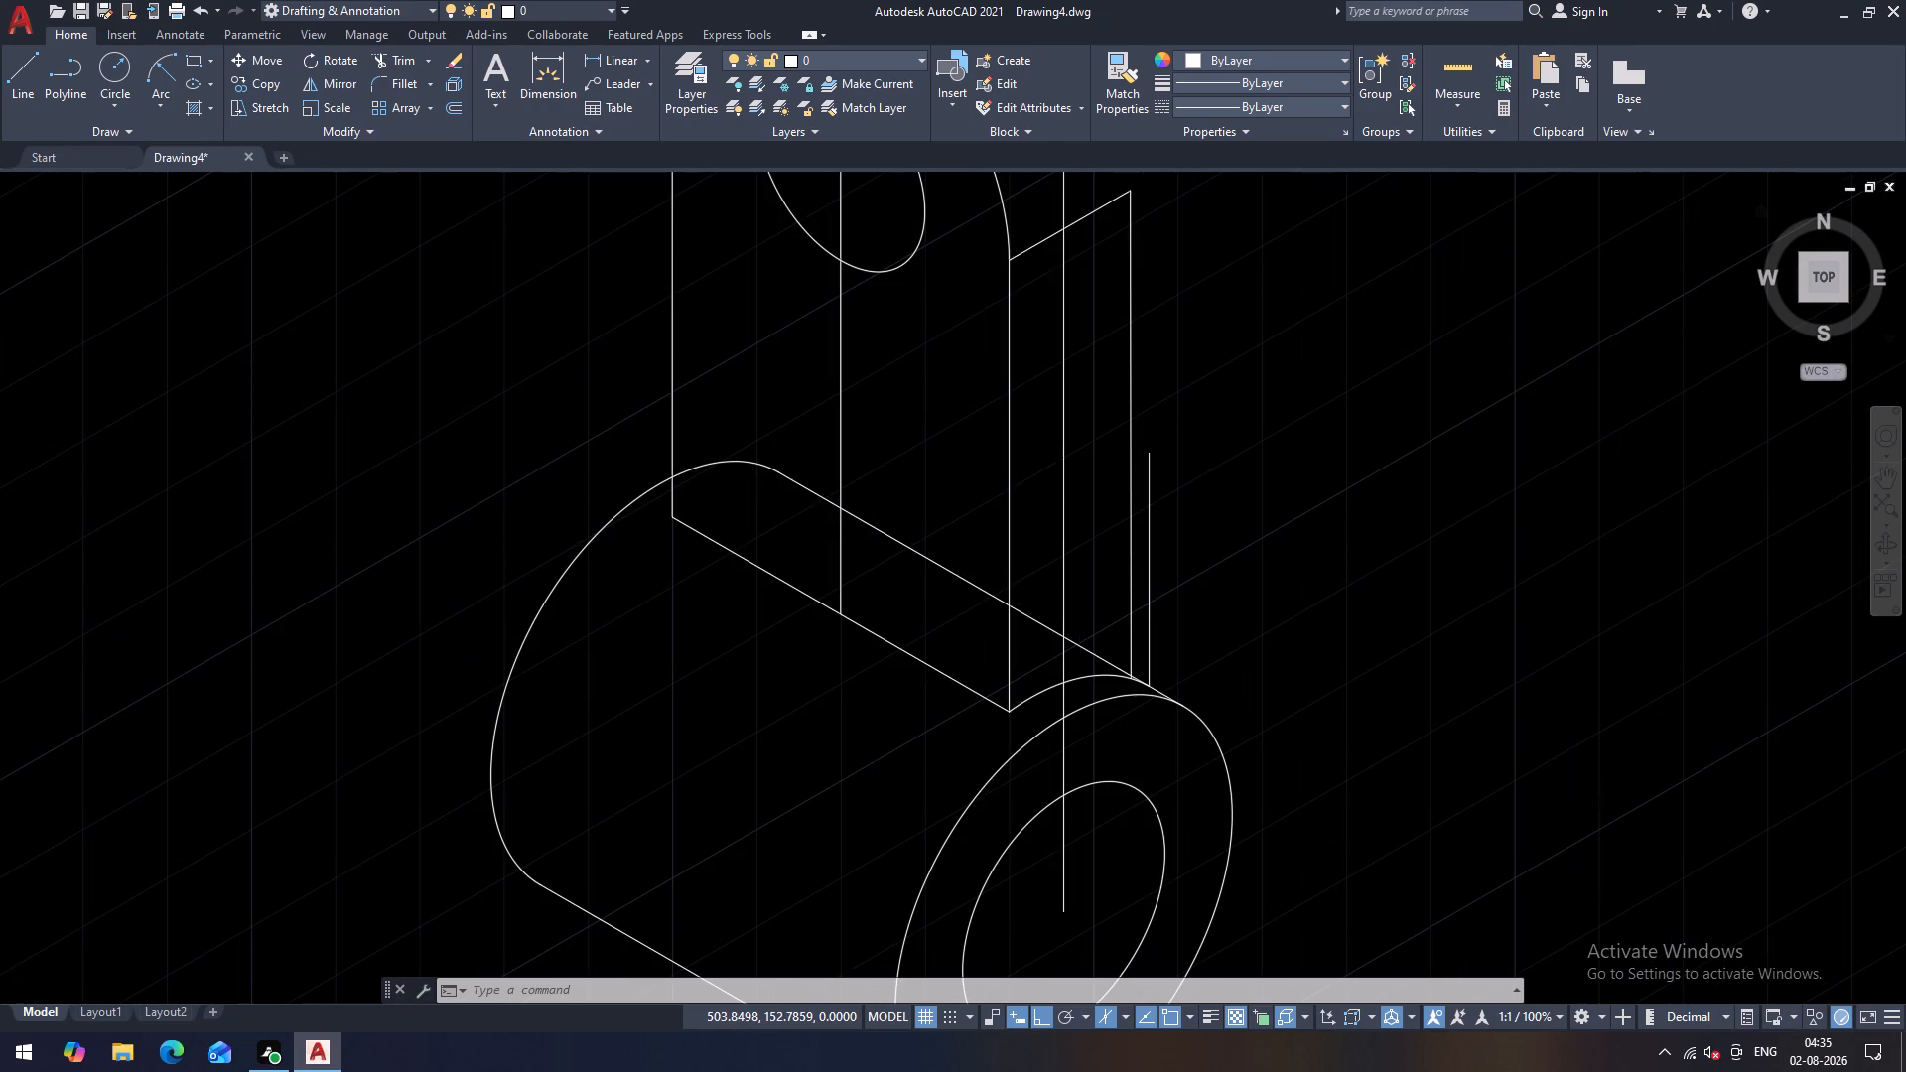
pyautogui.press('Escape')
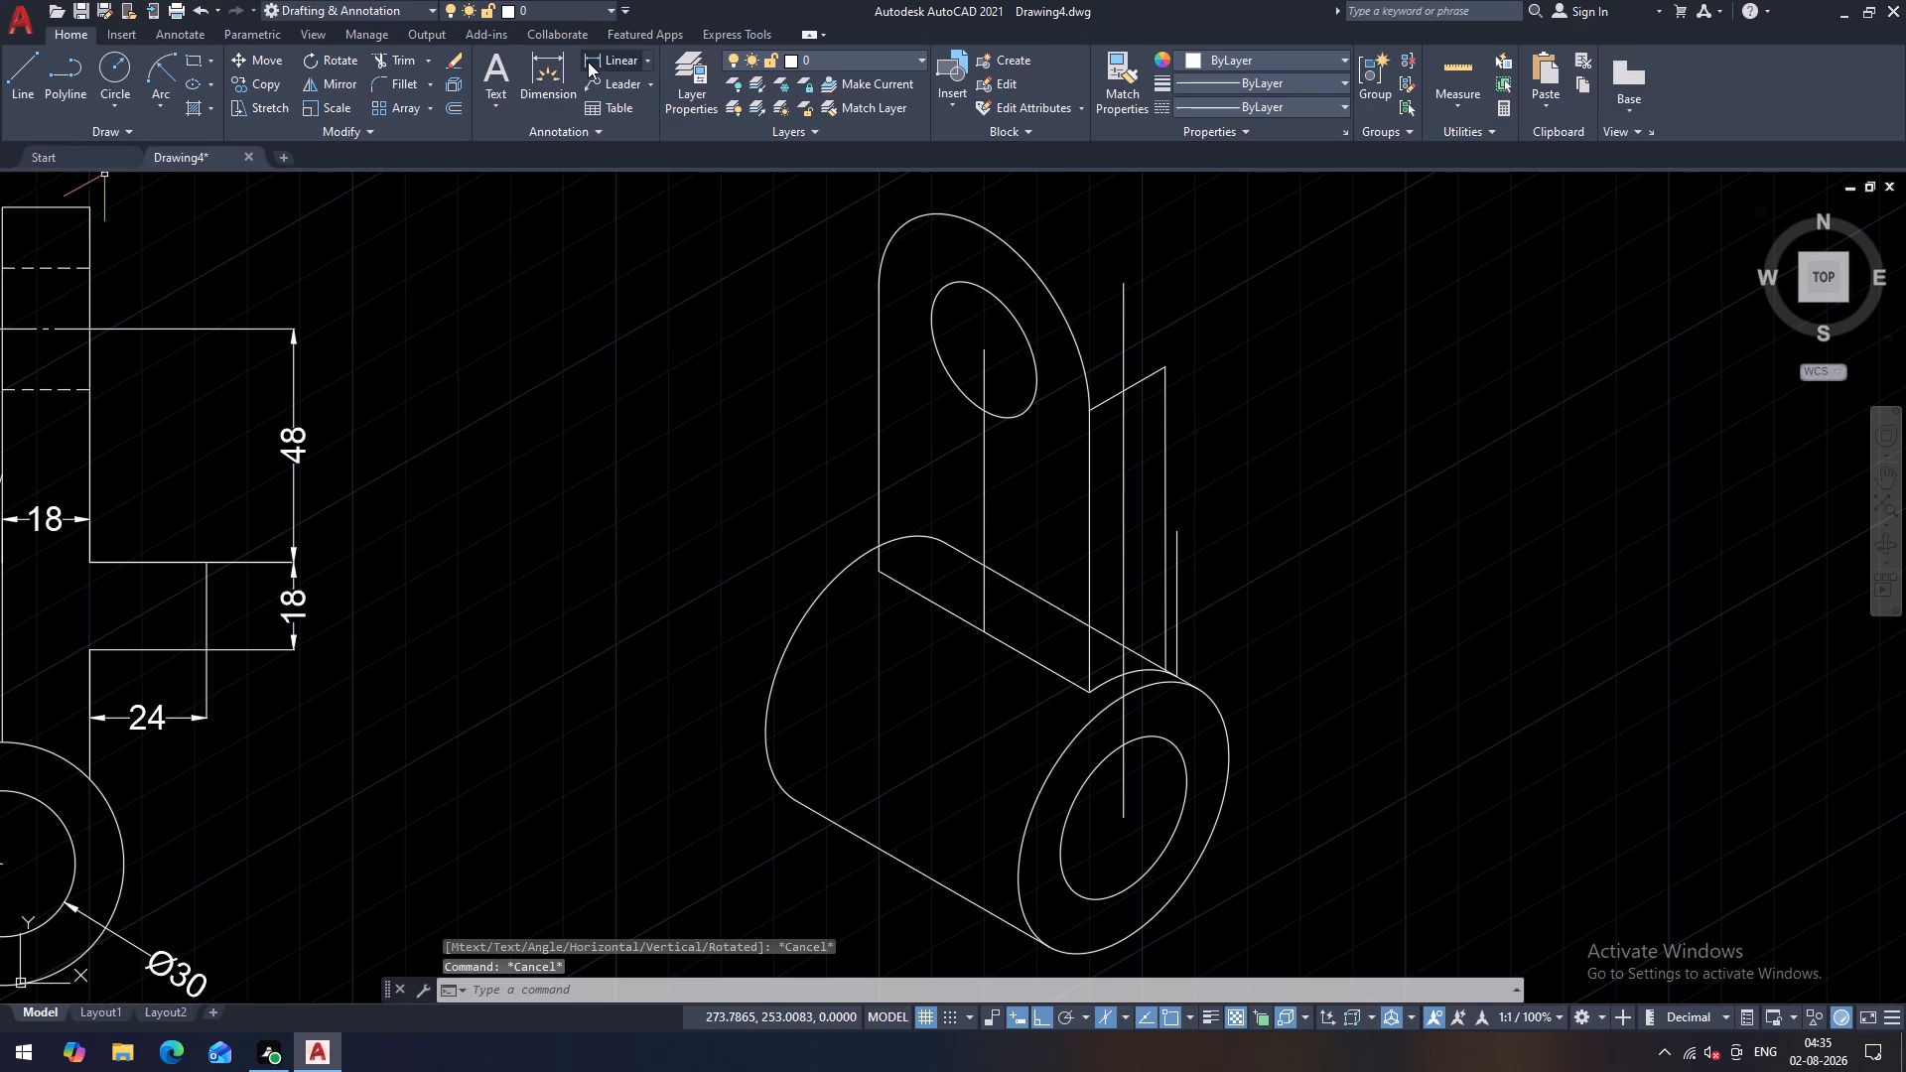
# Measure the aligned distance from the upper tangent line's front end to the foot of the plate's outer vertical edge.
pyautogui.click(592, 60)
pyautogui.scroll(1, 1204, 689)
pyautogui.press('Escape')
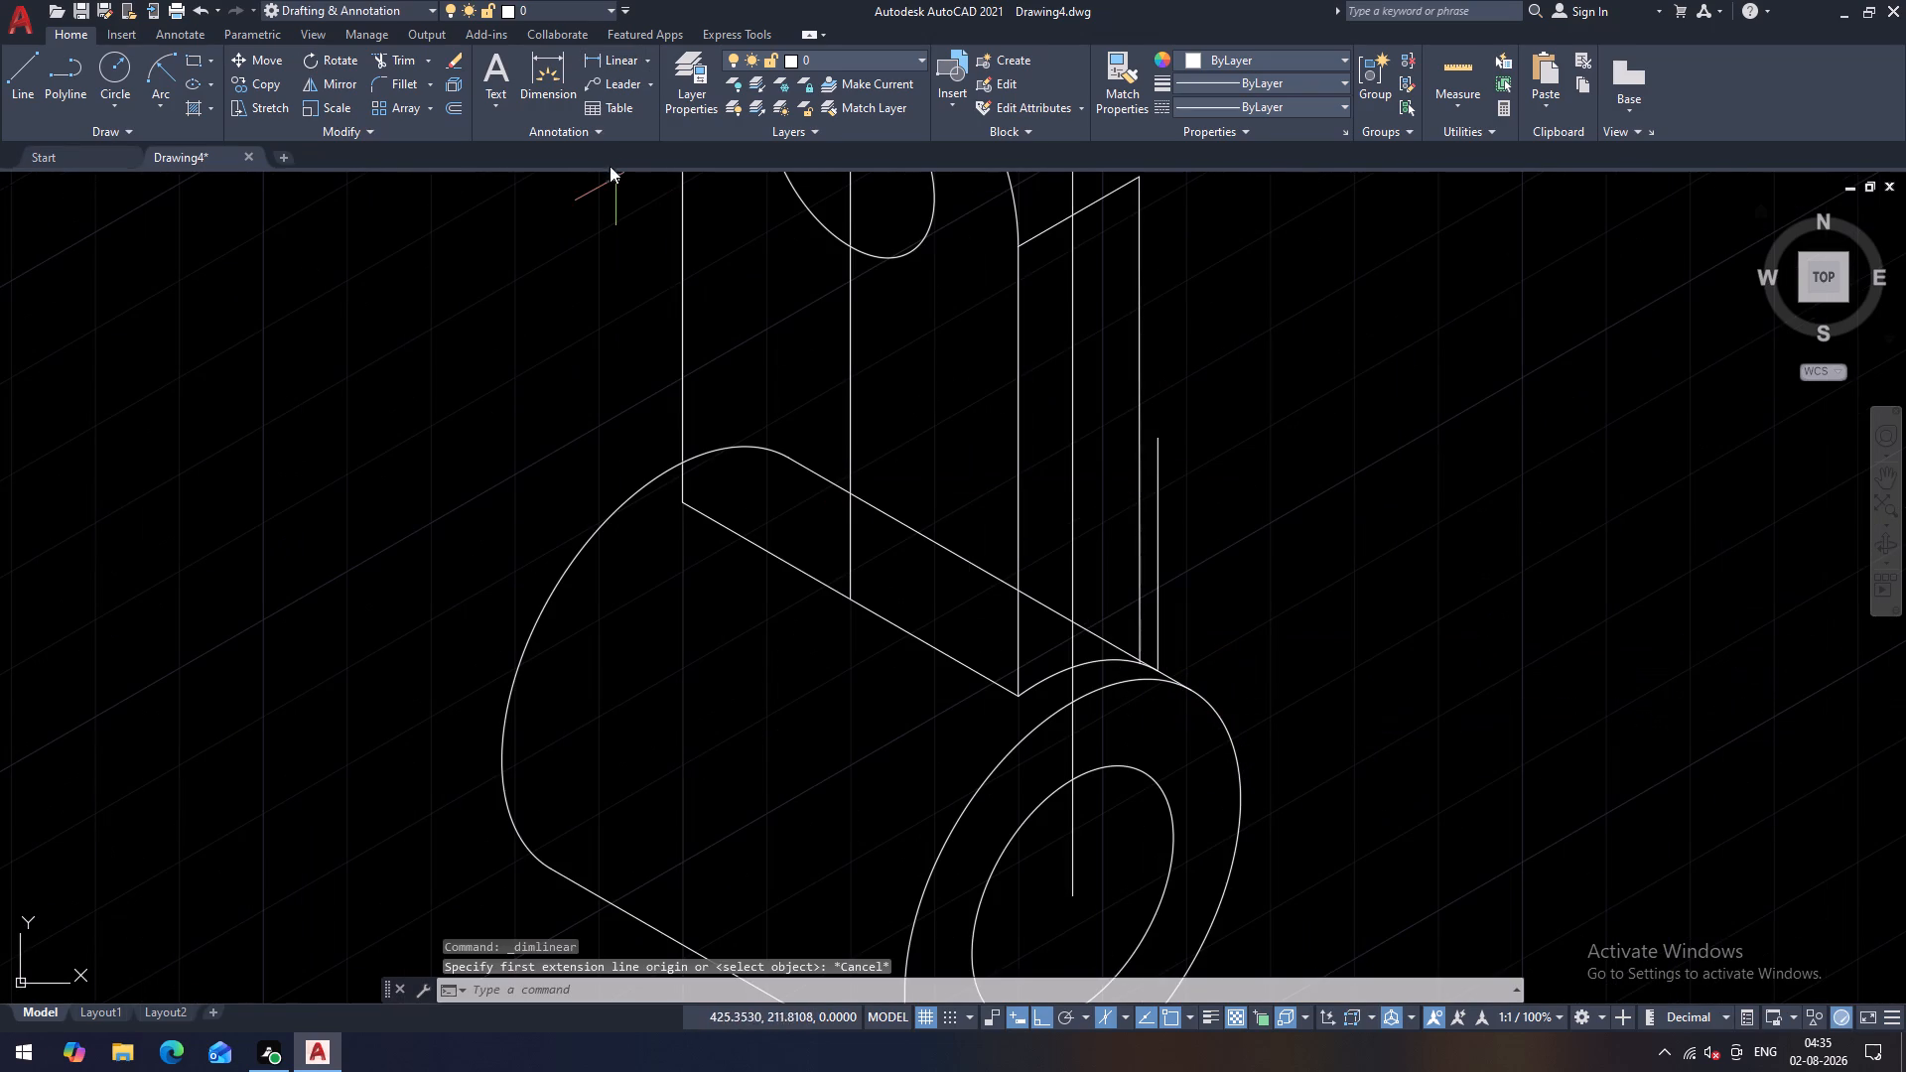
pyautogui.click(639, 64)
pyautogui.click(646, 62)
pyautogui.click(643, 172)
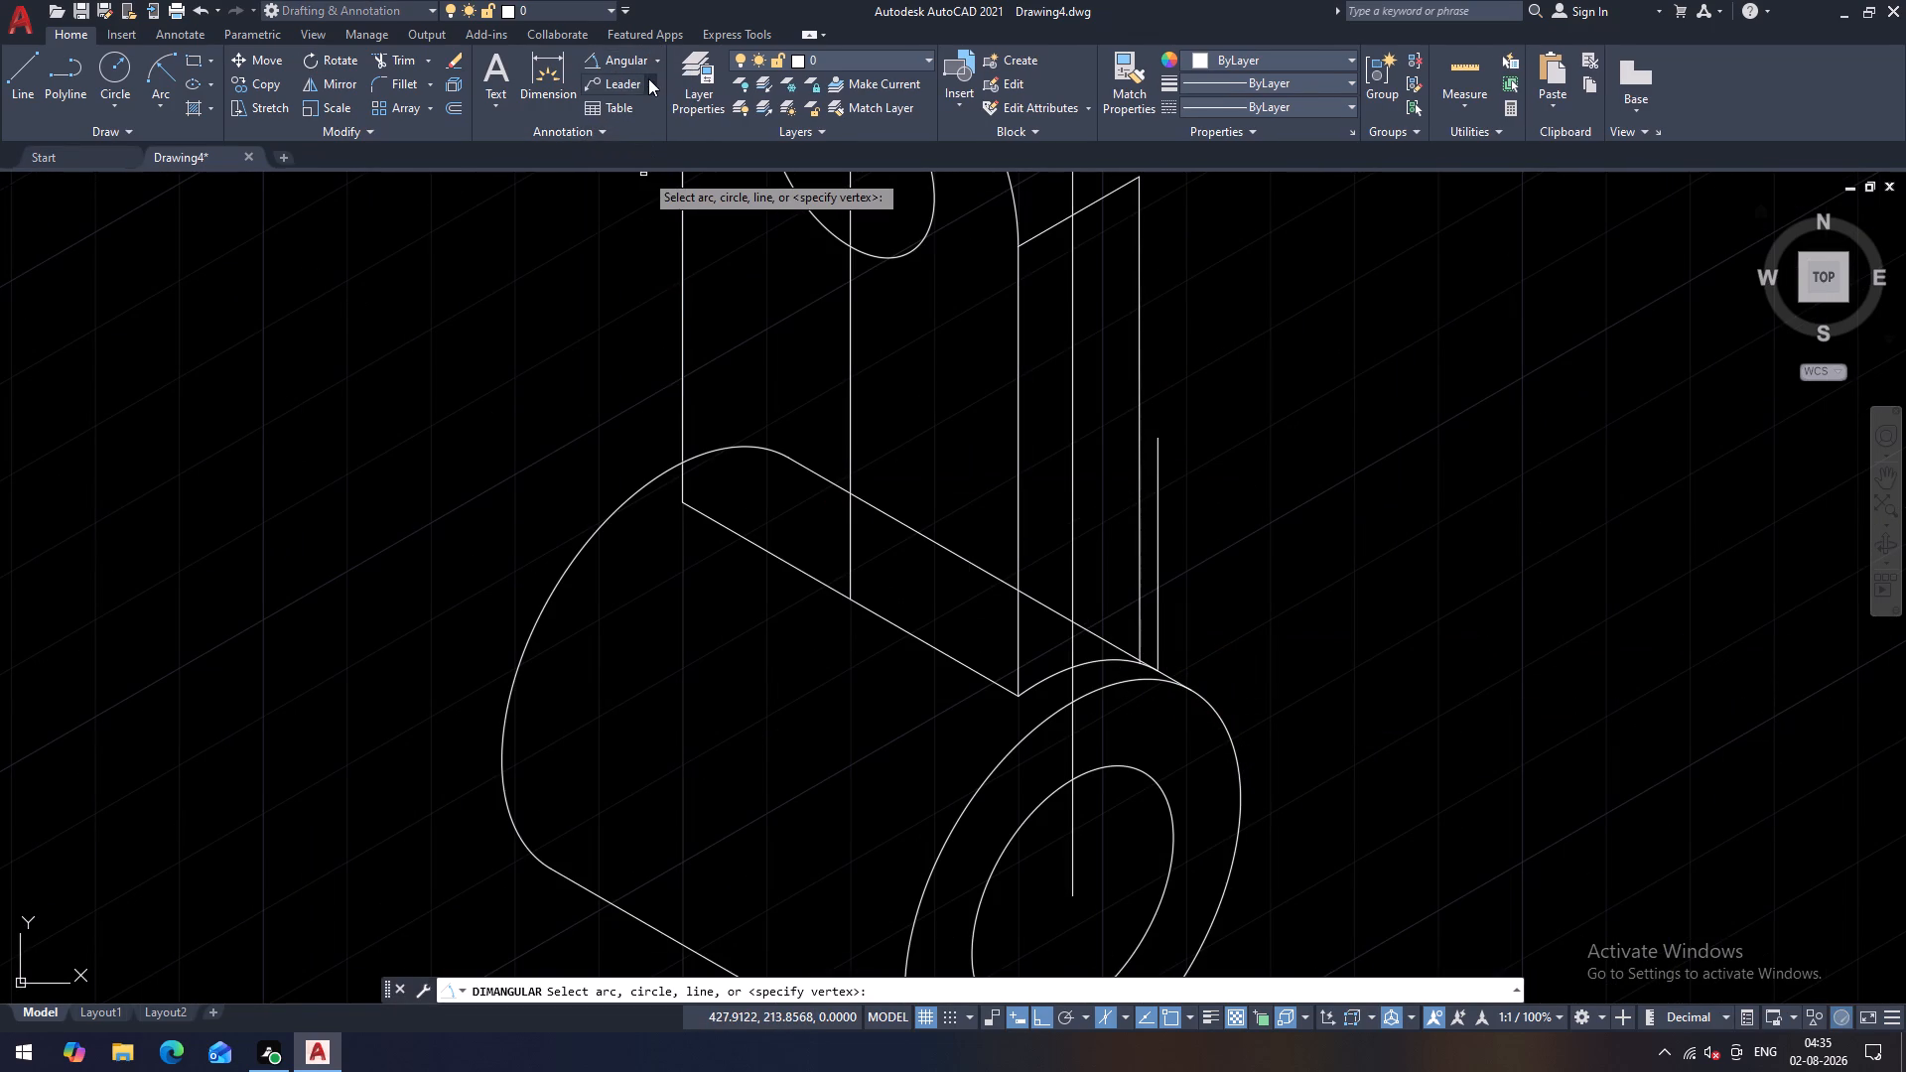
pyautogui.click(654, 67)
pyautogui.click(634, 130)
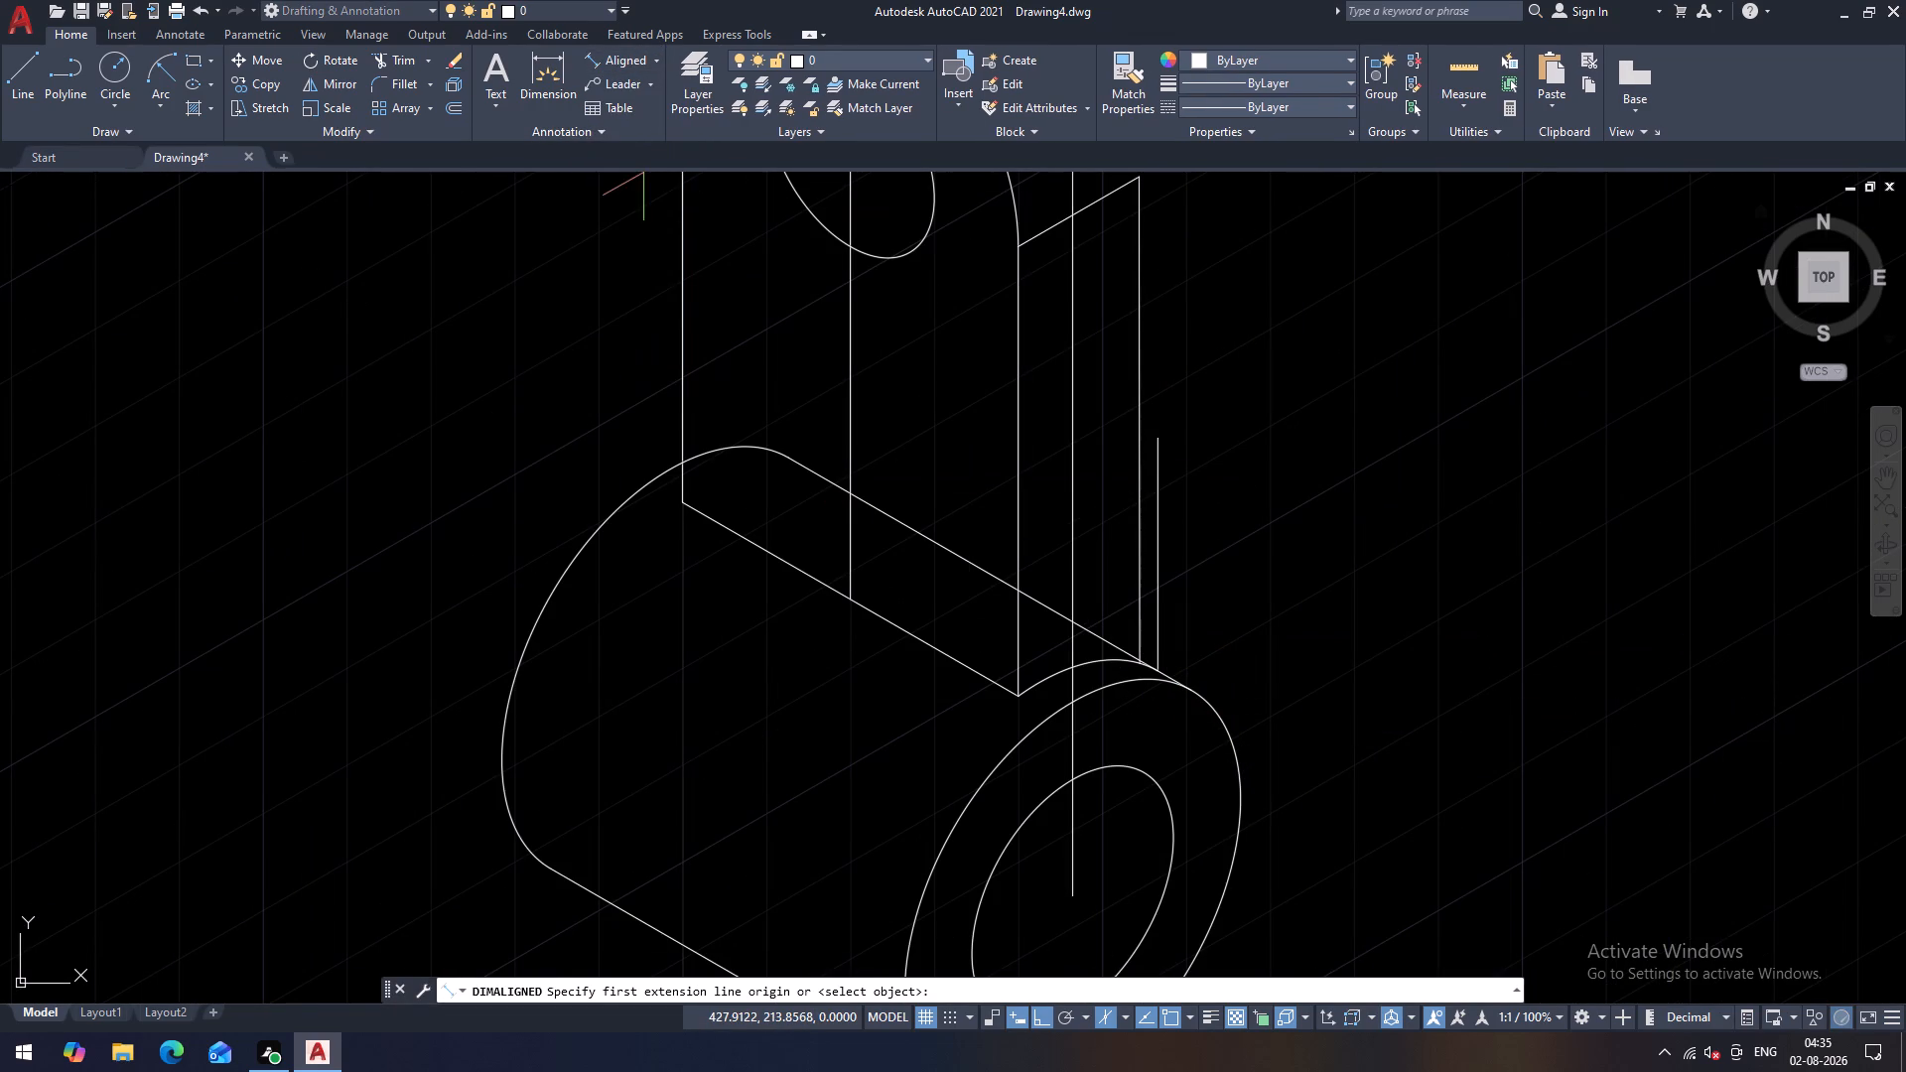
pyautogui.click(1186, 685)
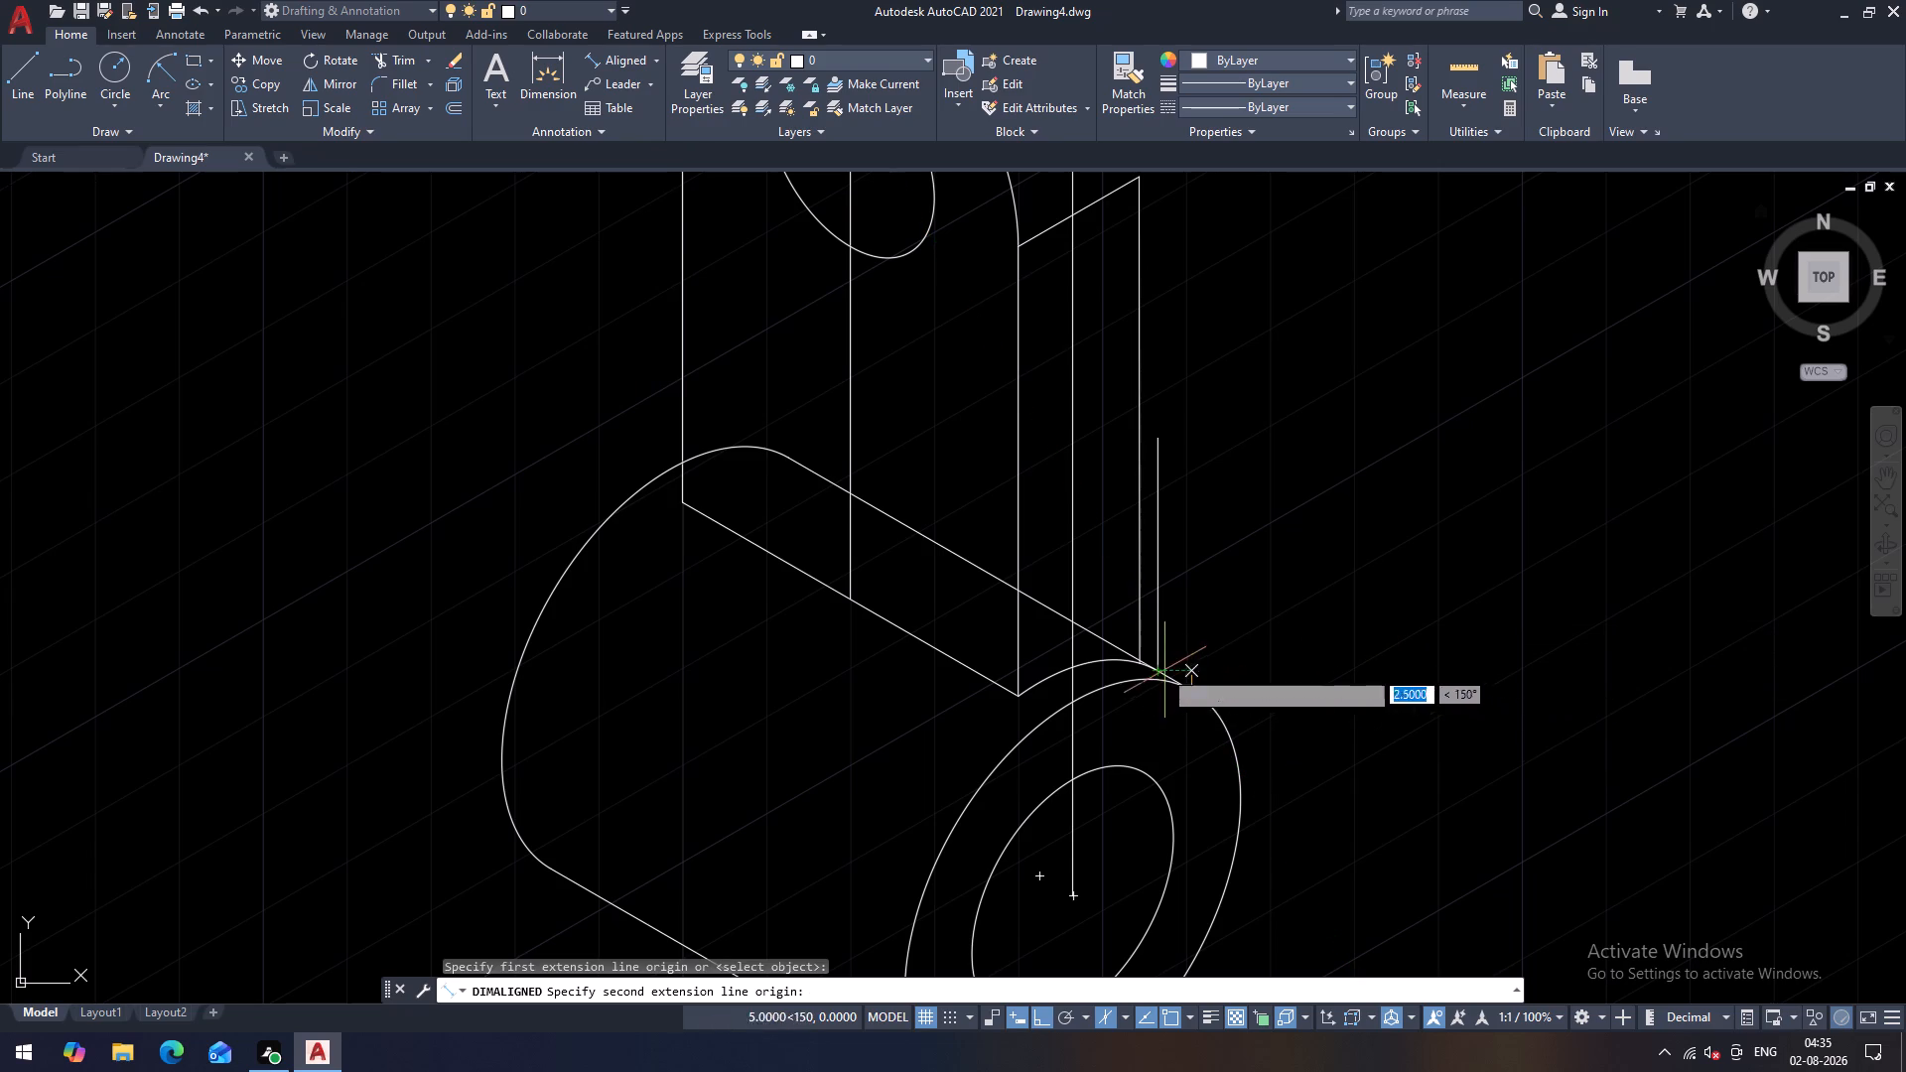
pyautogui.click(1138, 661)
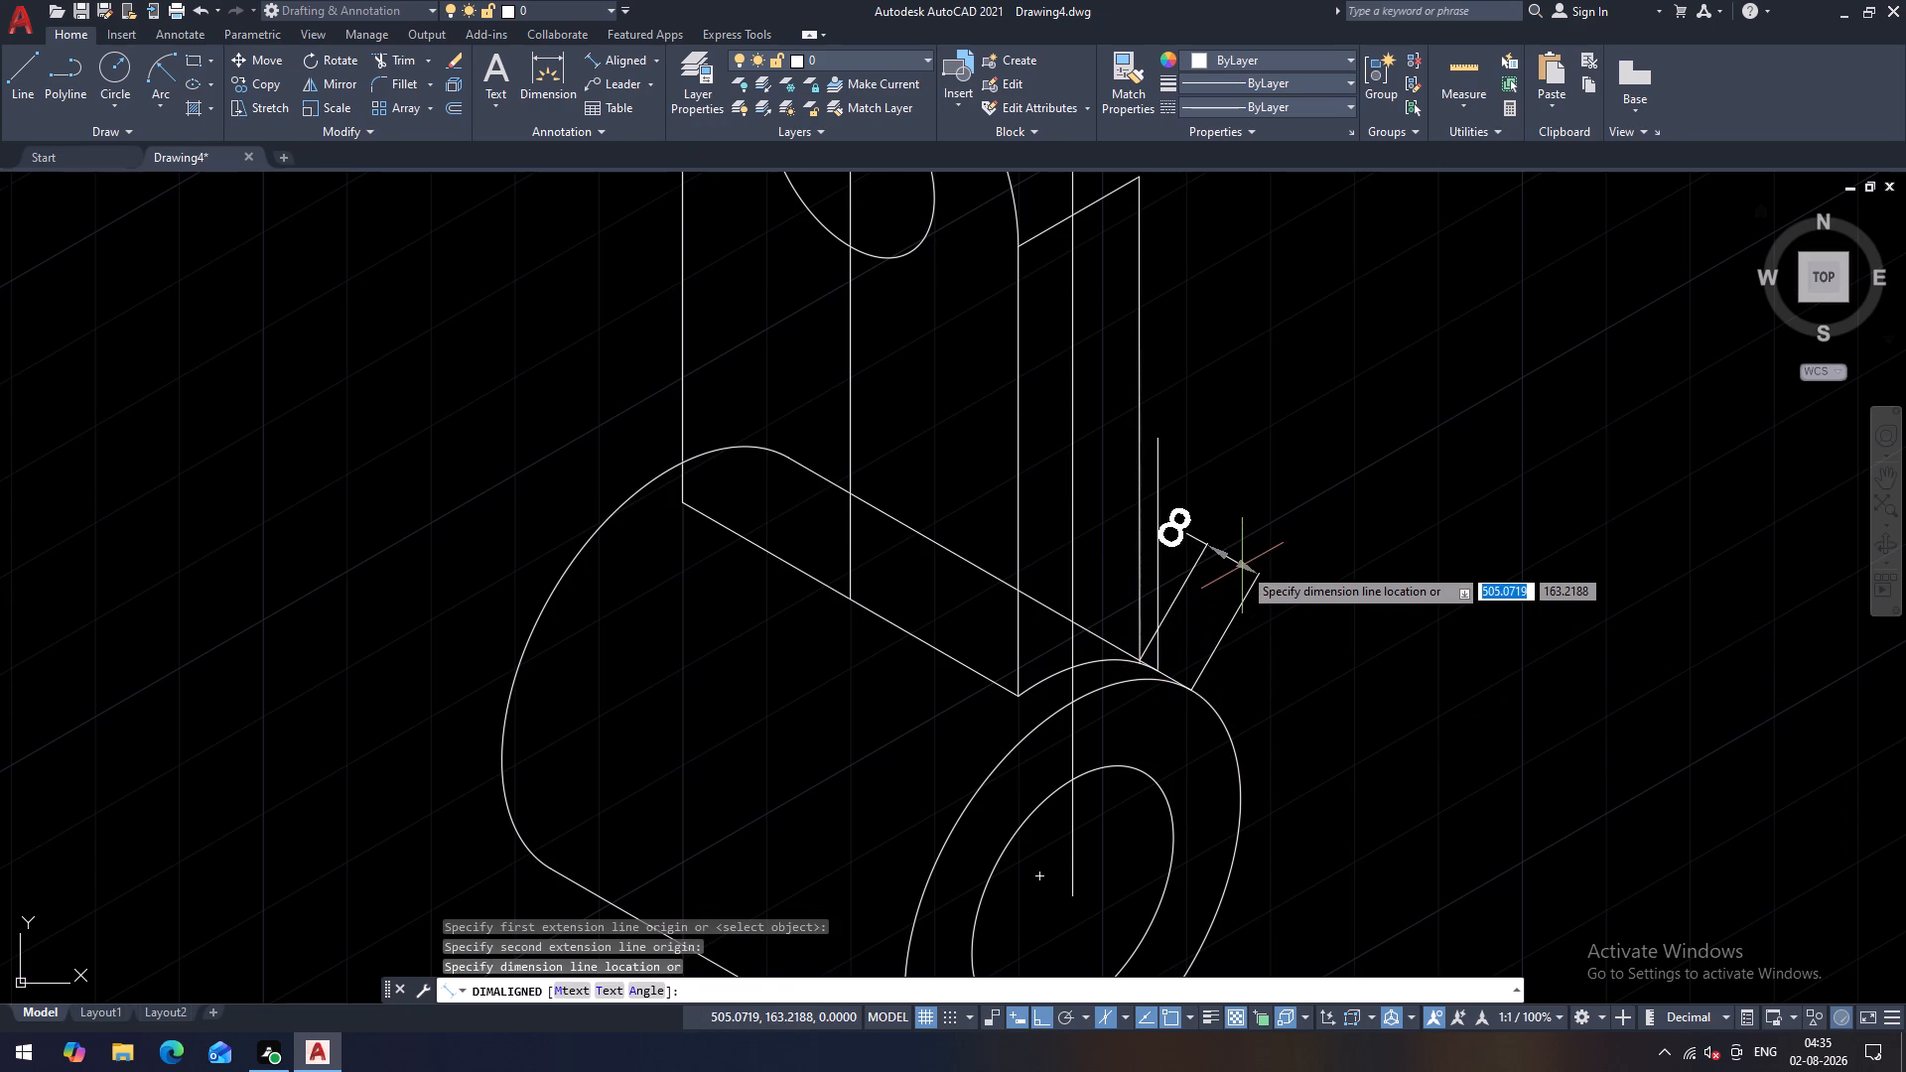
pyautogui.press('Escape')
# Measure the aligned distance from the upper tangent line's front end to the foot of the short vertical line.
pyautogui.scroll(1, 1221, 588)
pyautogui.press('space')
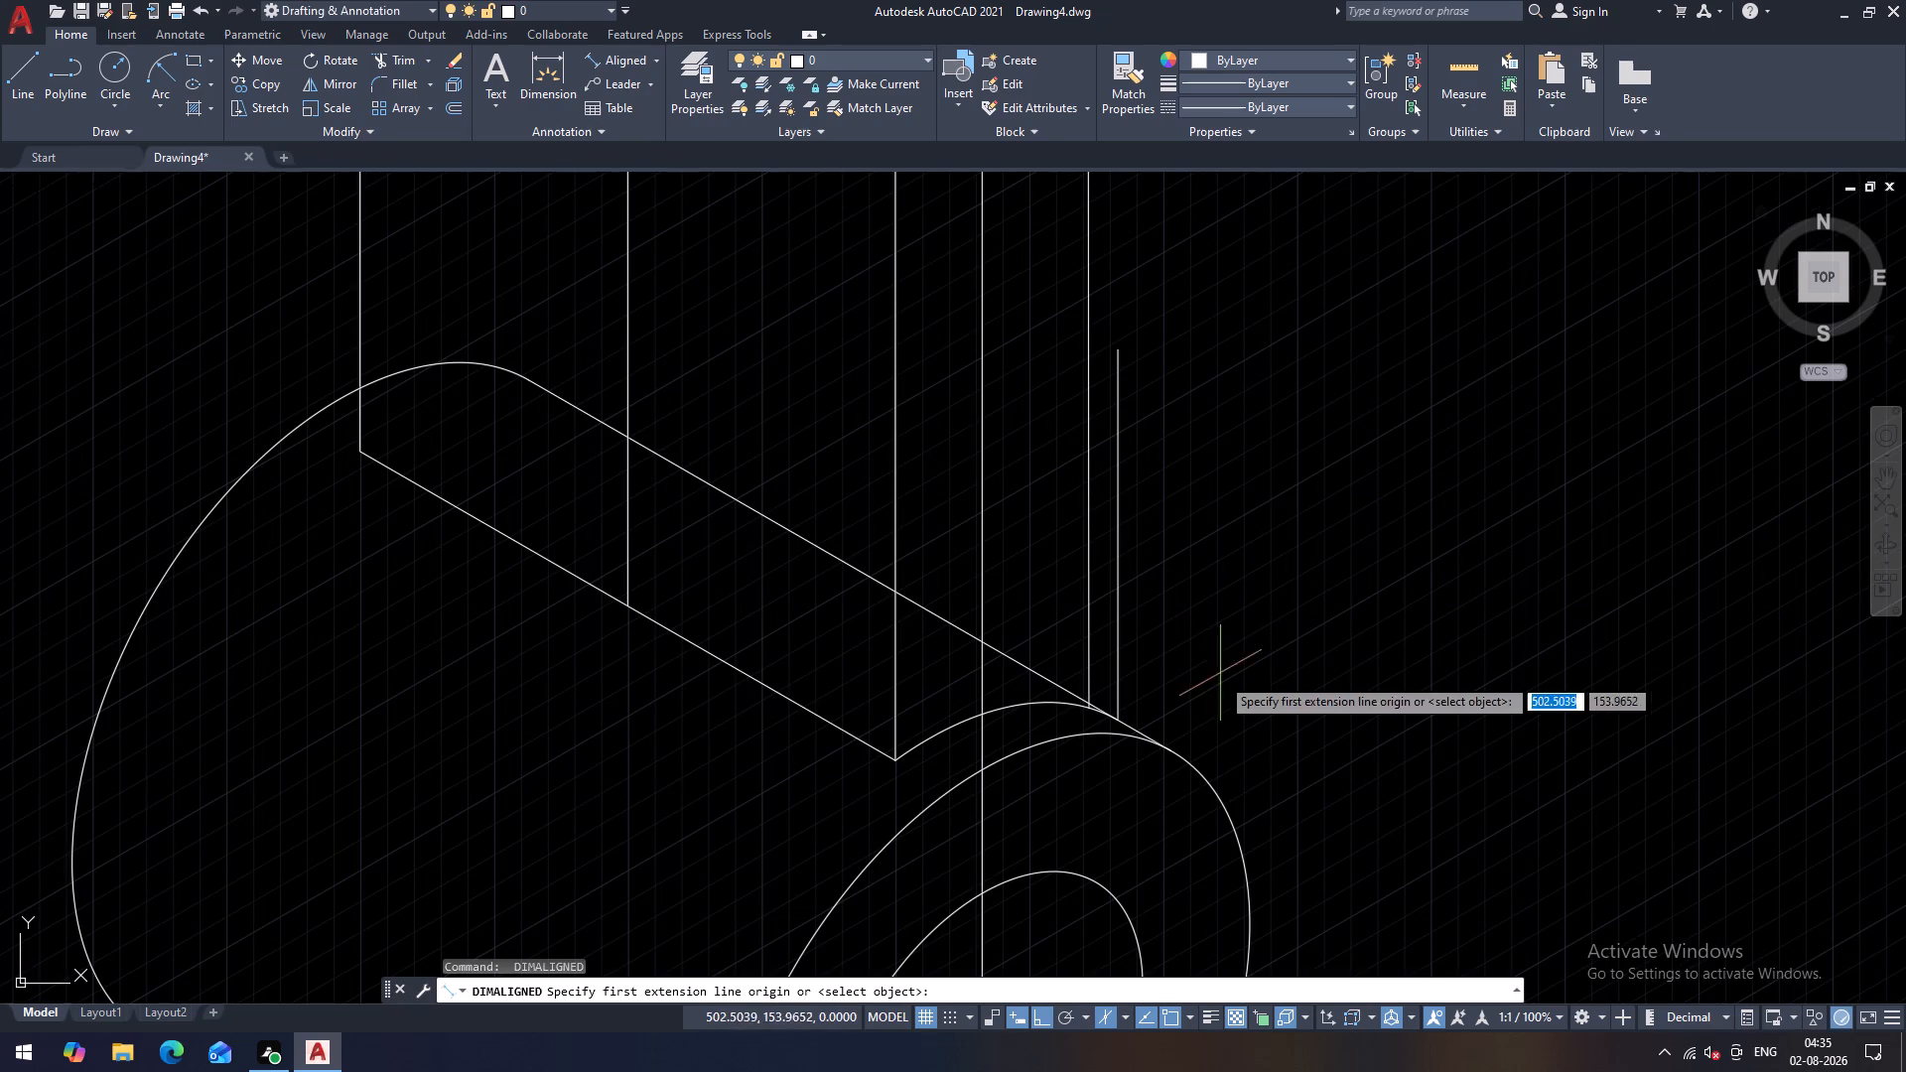
pyautogui.click(1168, 752)
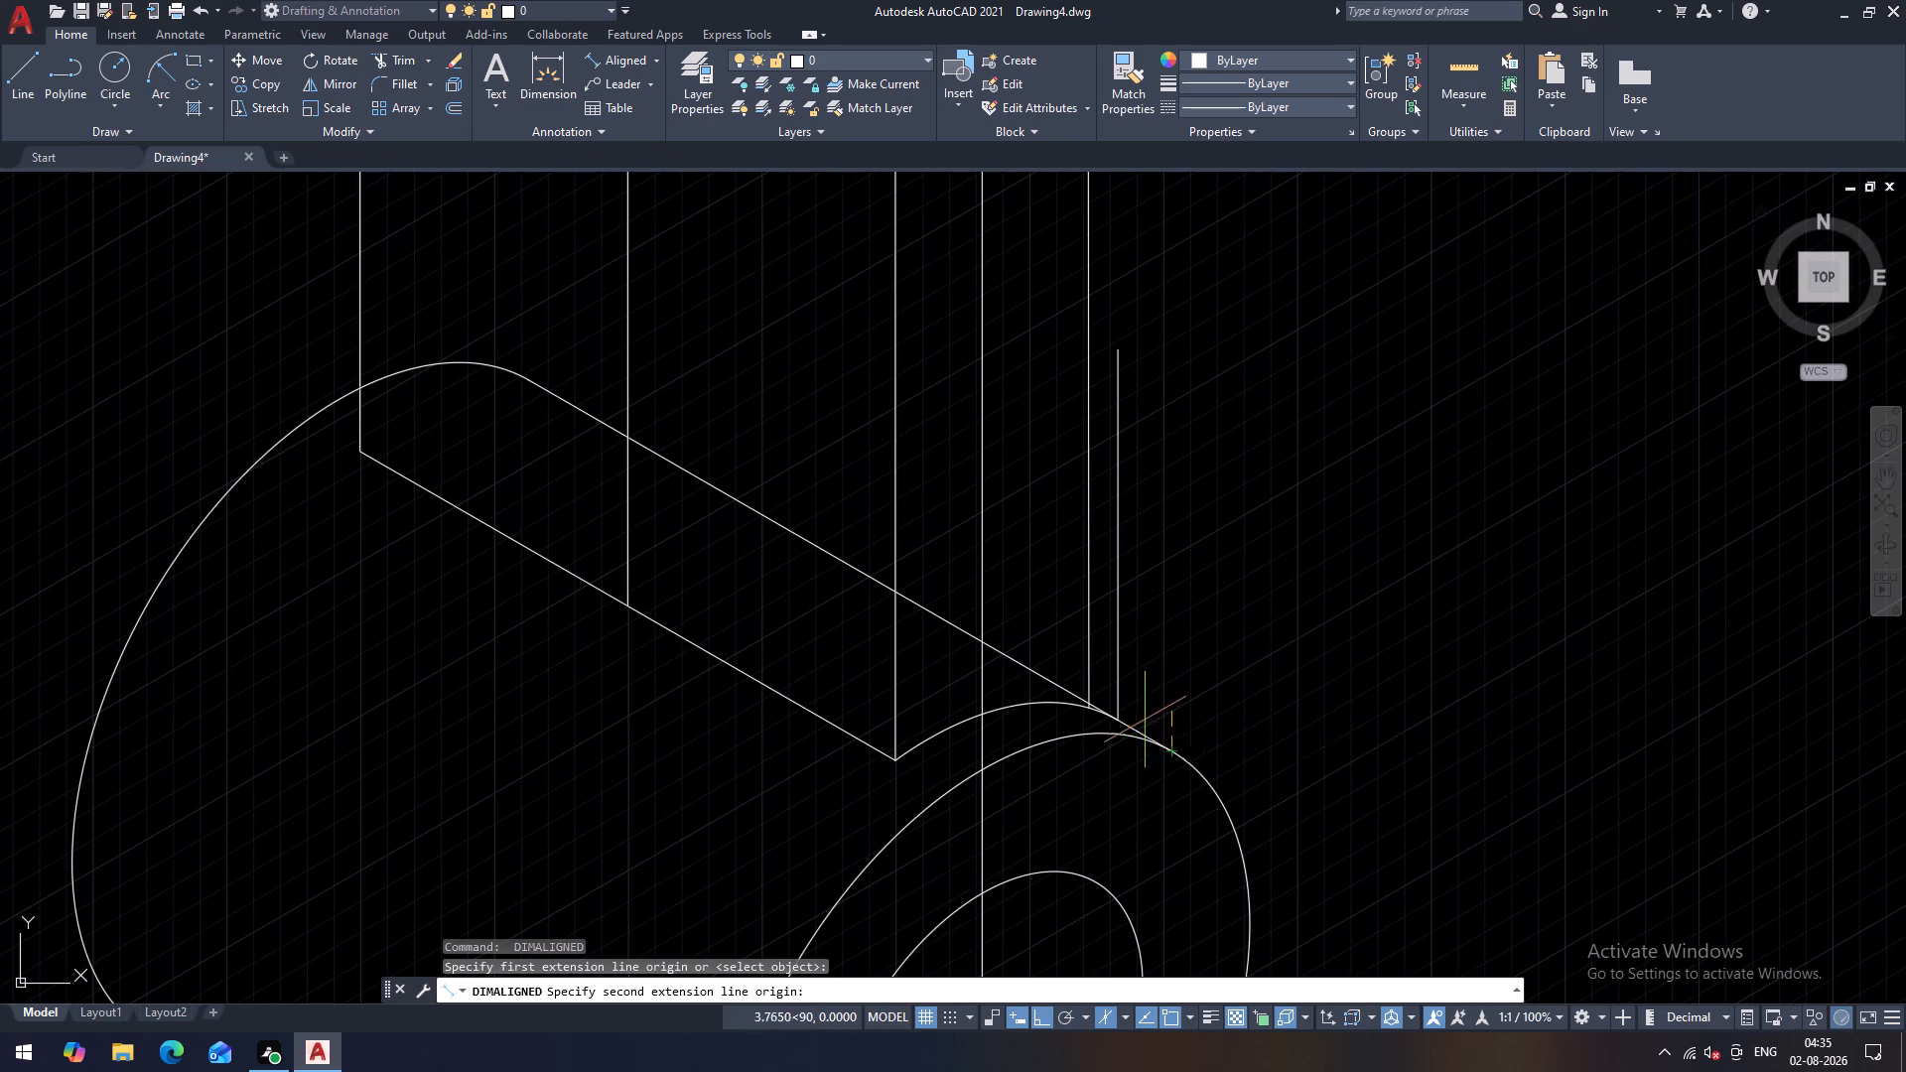
pyautogui.click(1122, 719)
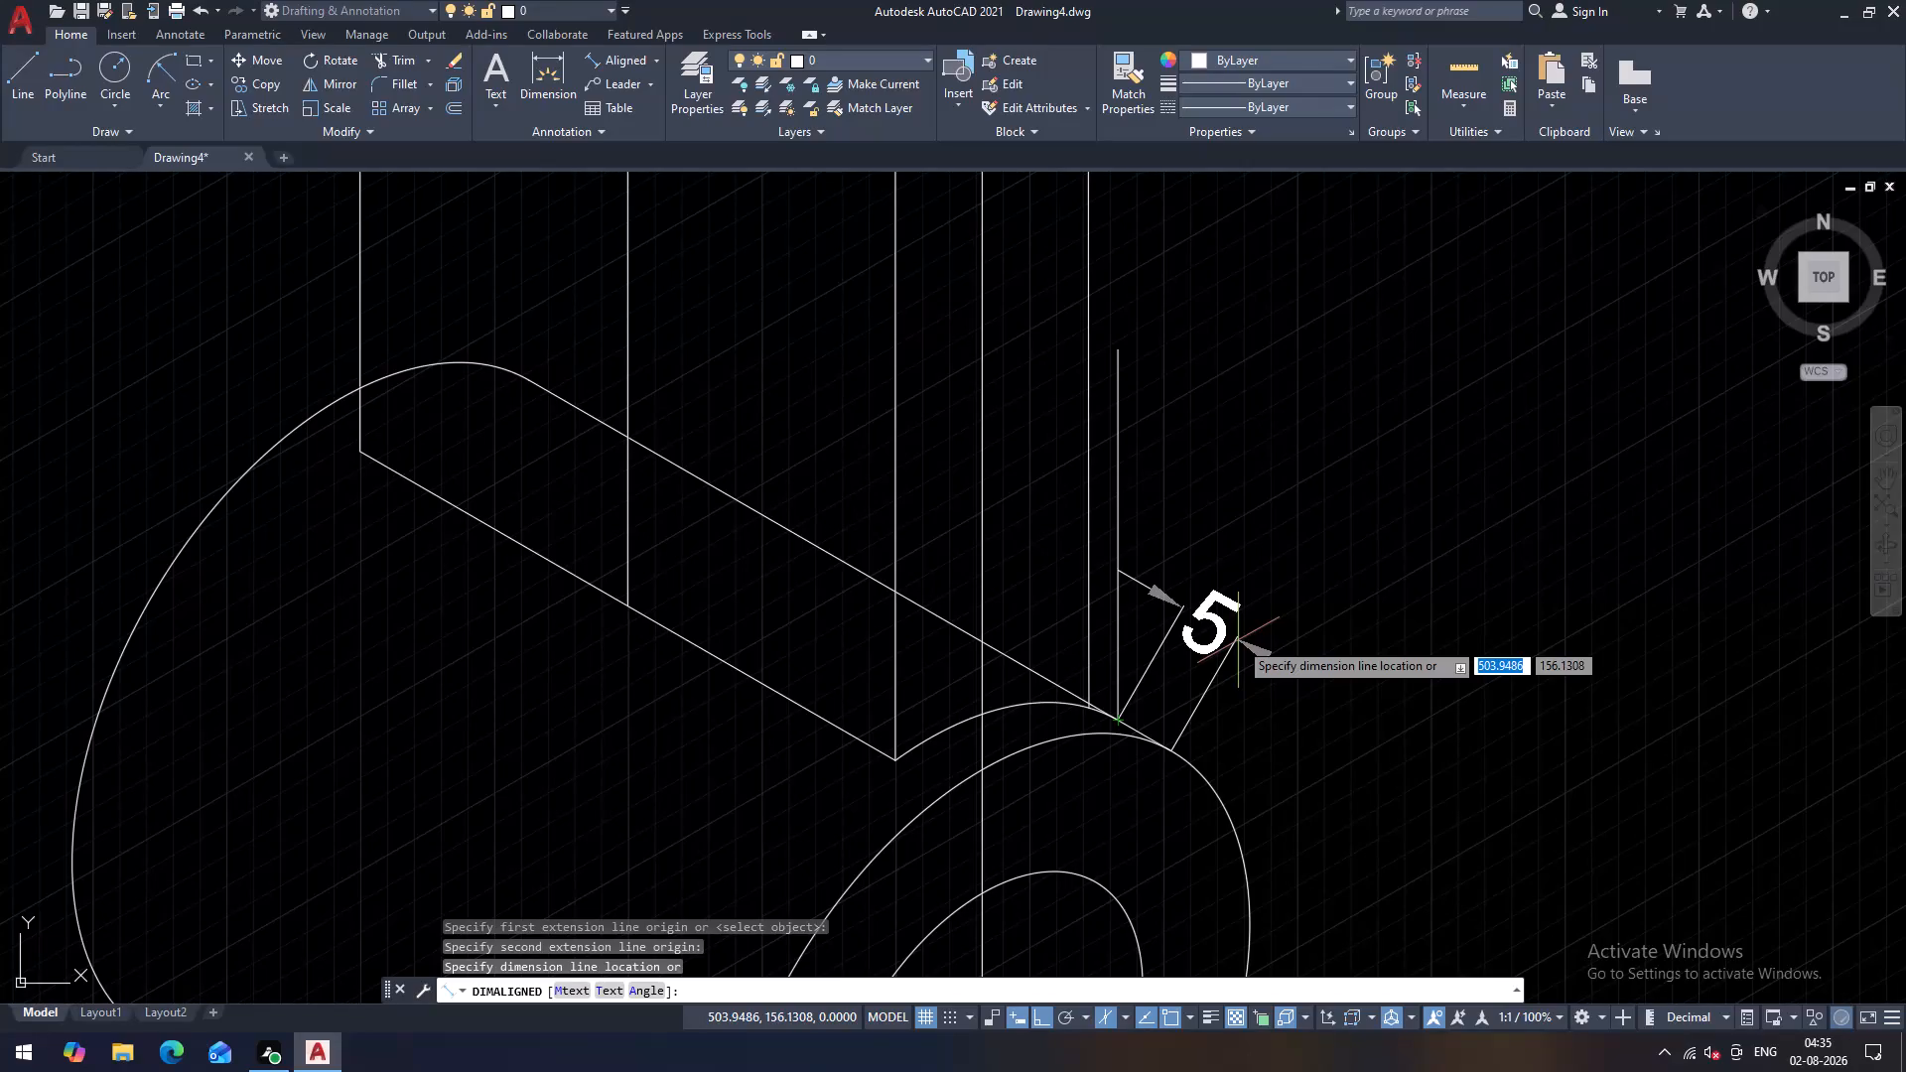
pyautogui.press('Escape')
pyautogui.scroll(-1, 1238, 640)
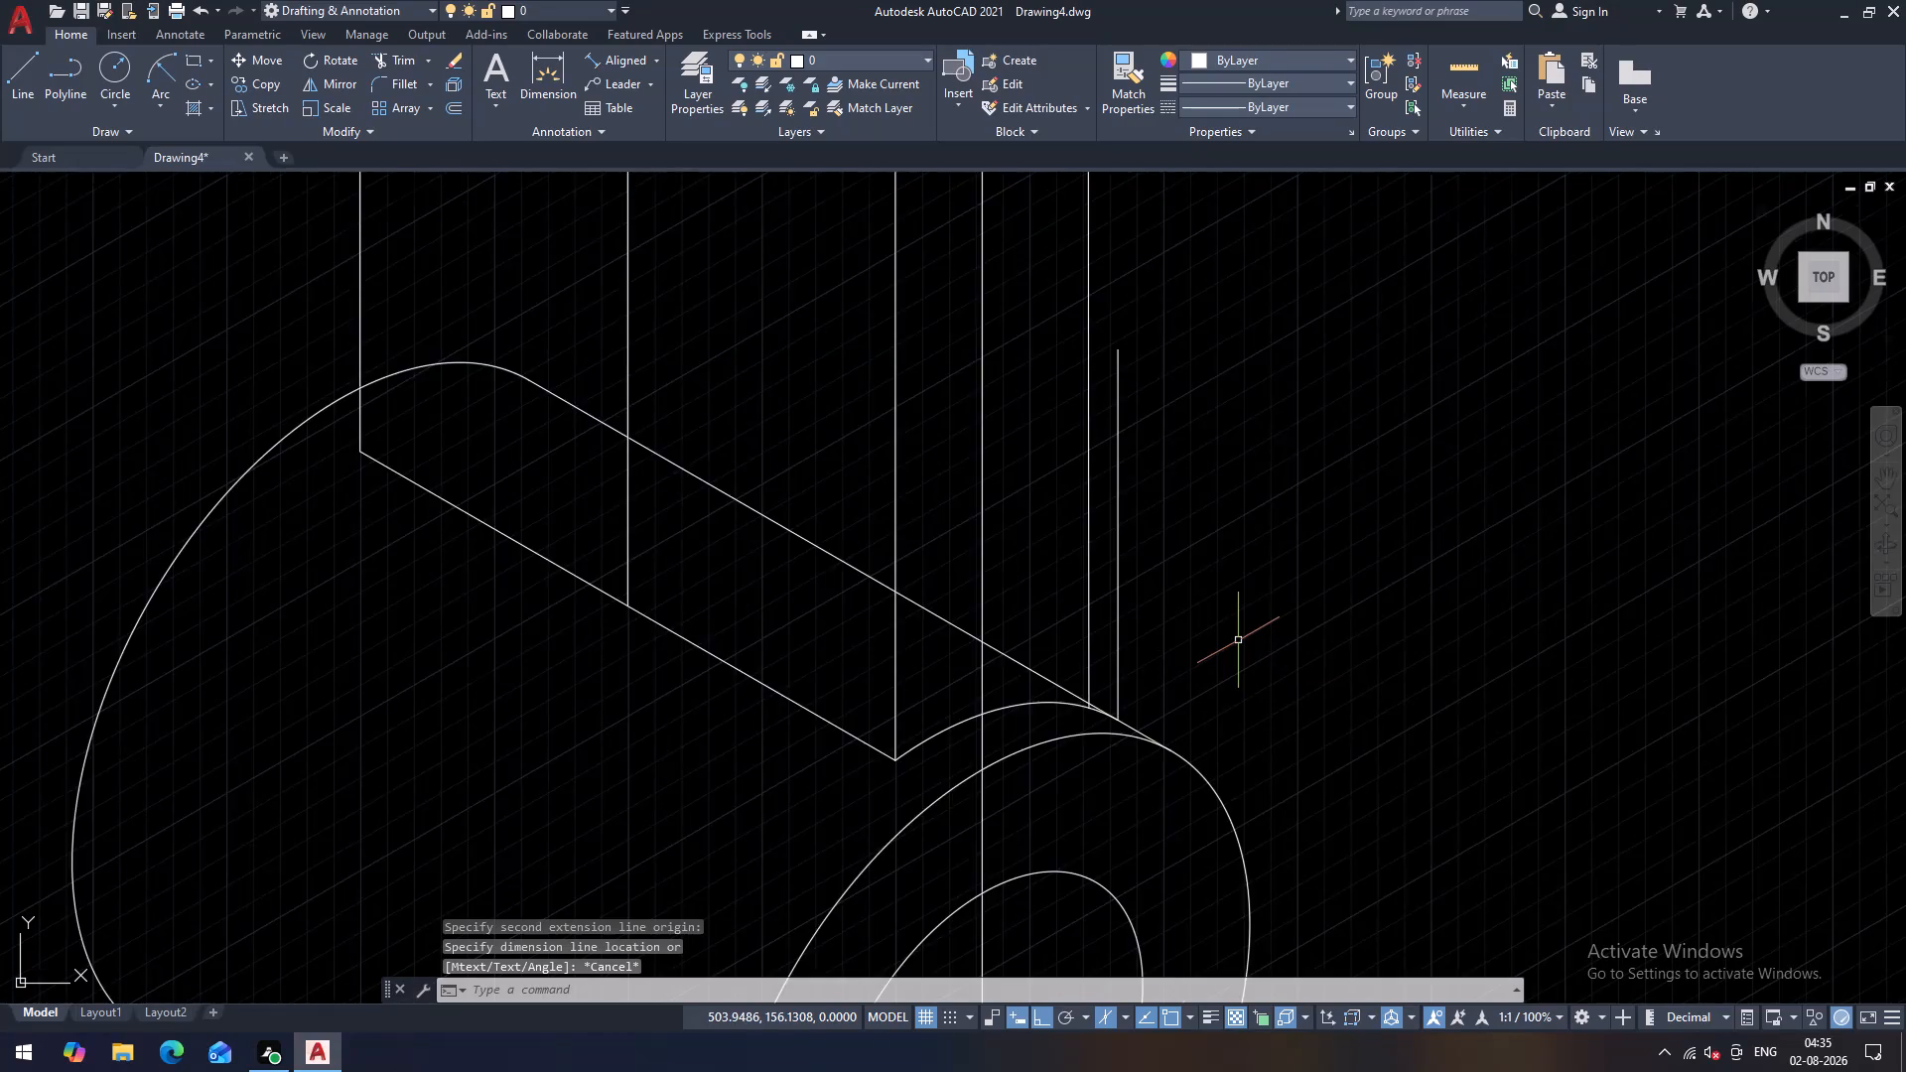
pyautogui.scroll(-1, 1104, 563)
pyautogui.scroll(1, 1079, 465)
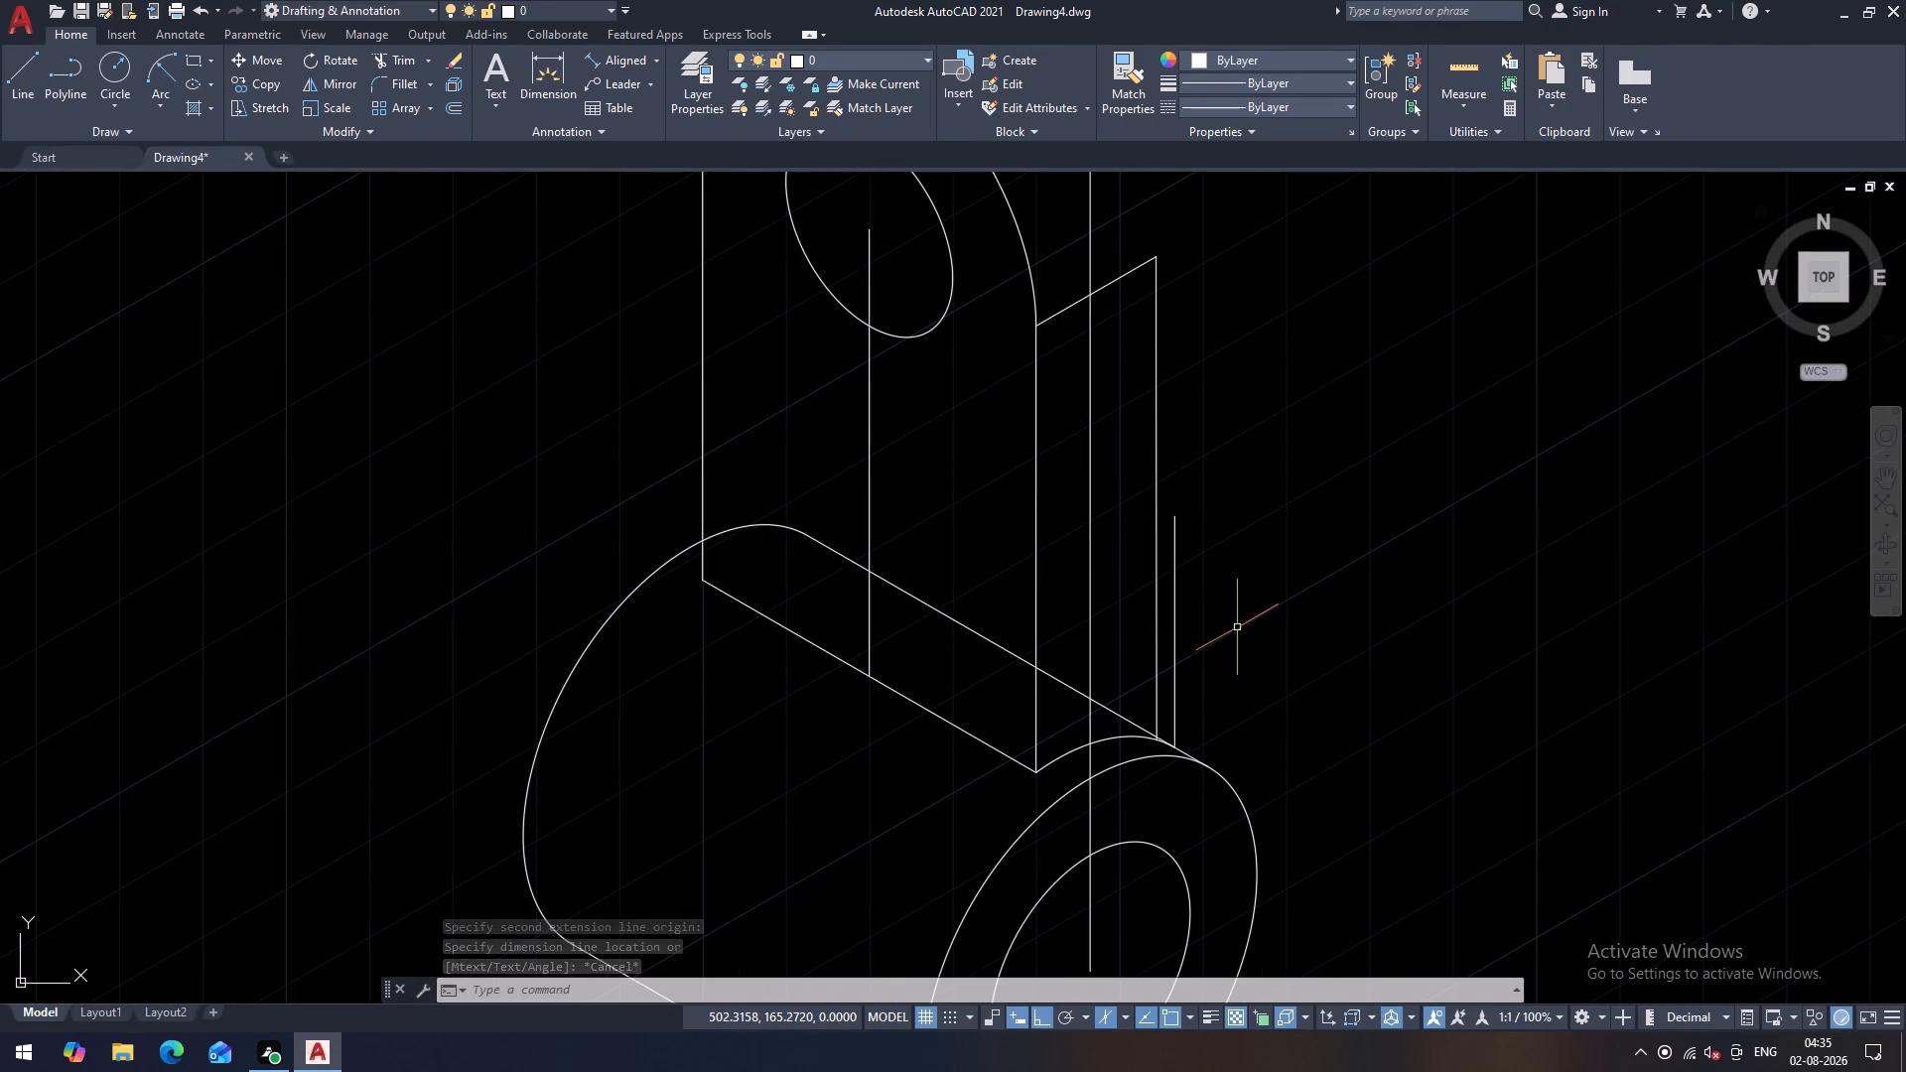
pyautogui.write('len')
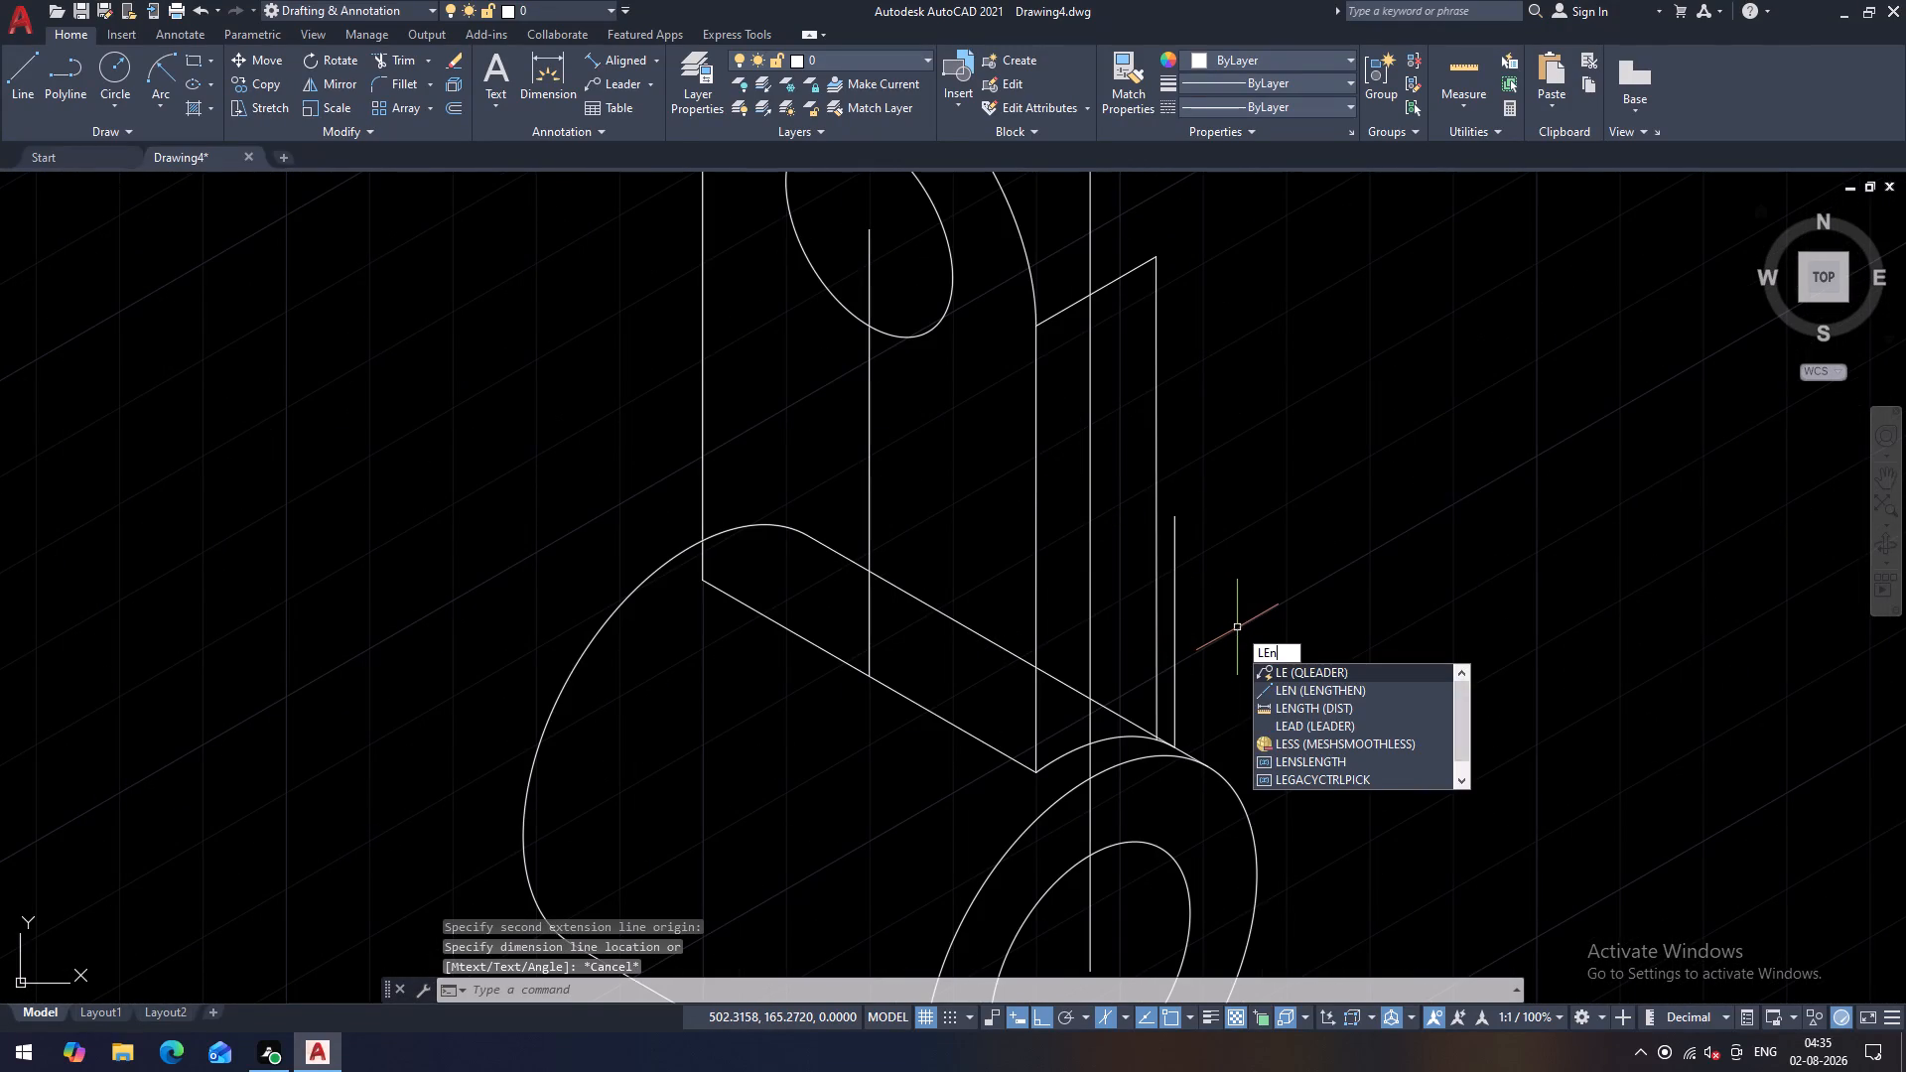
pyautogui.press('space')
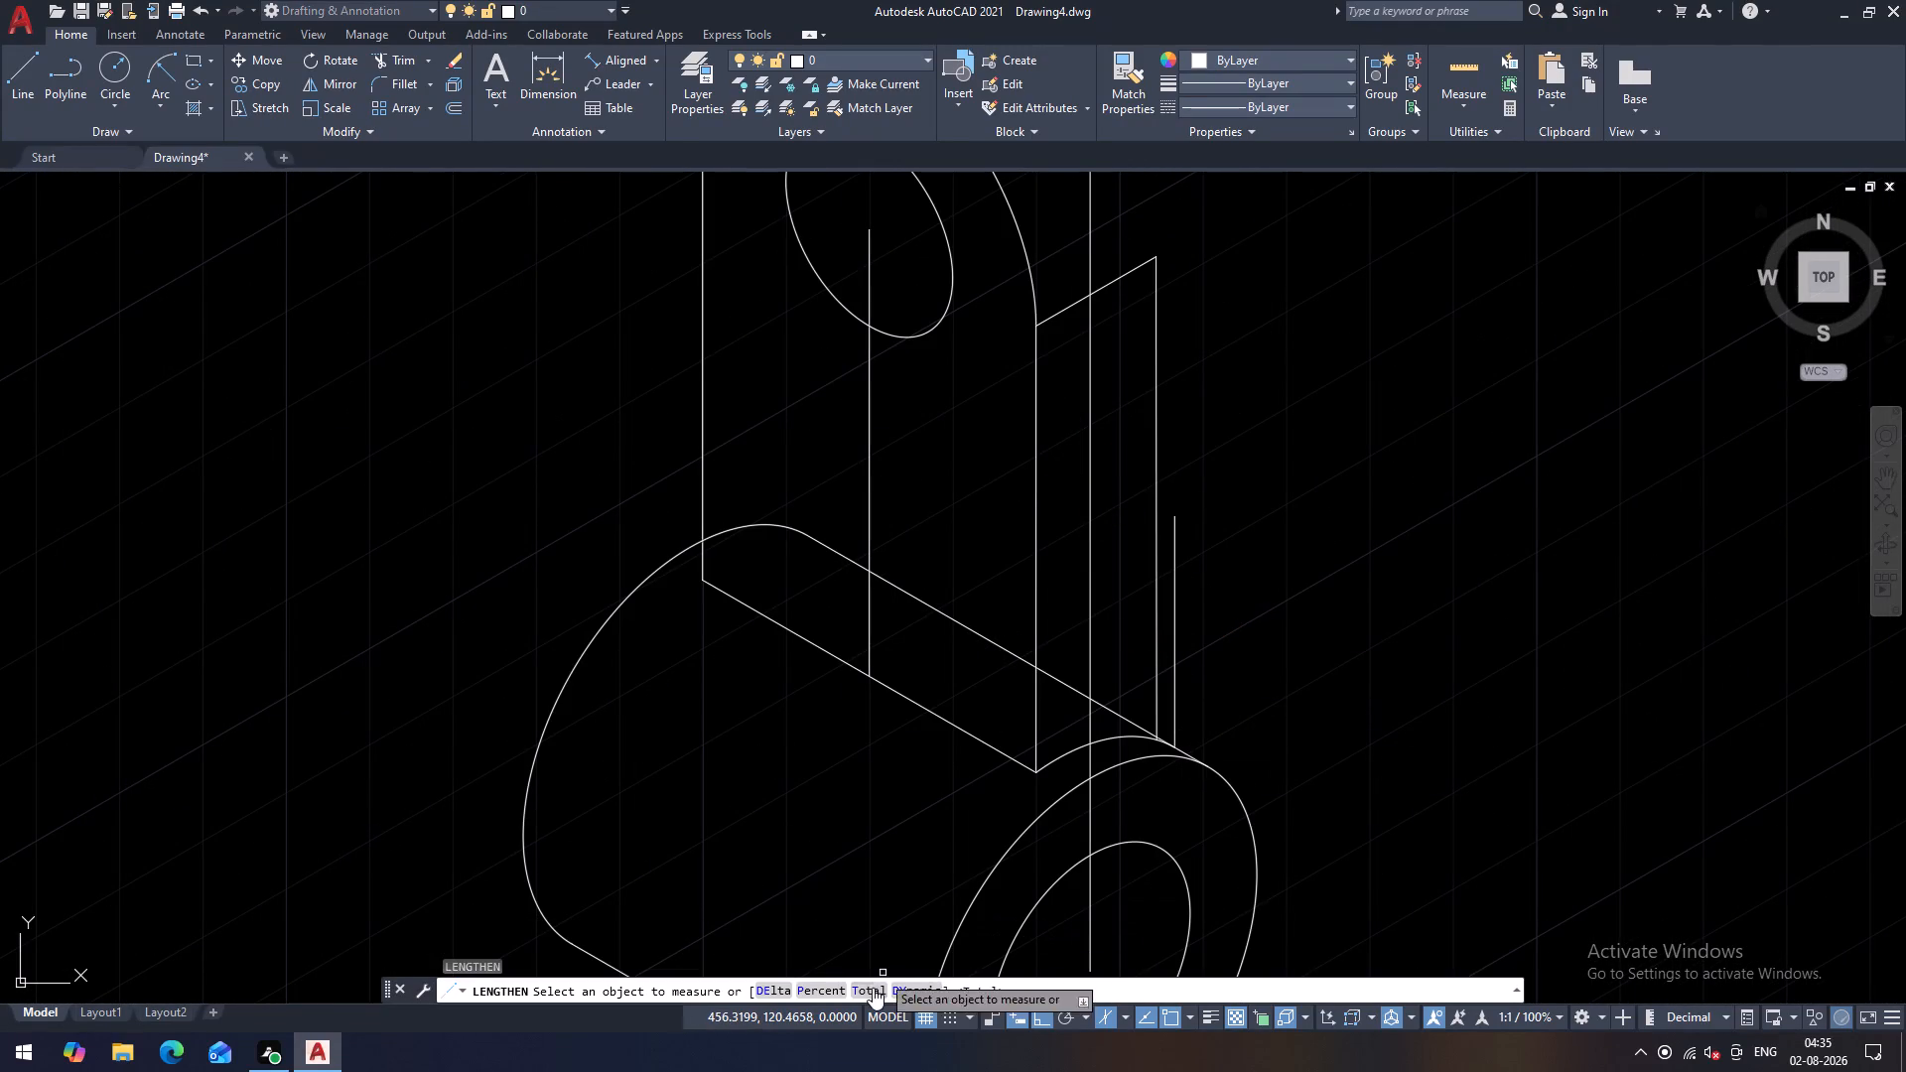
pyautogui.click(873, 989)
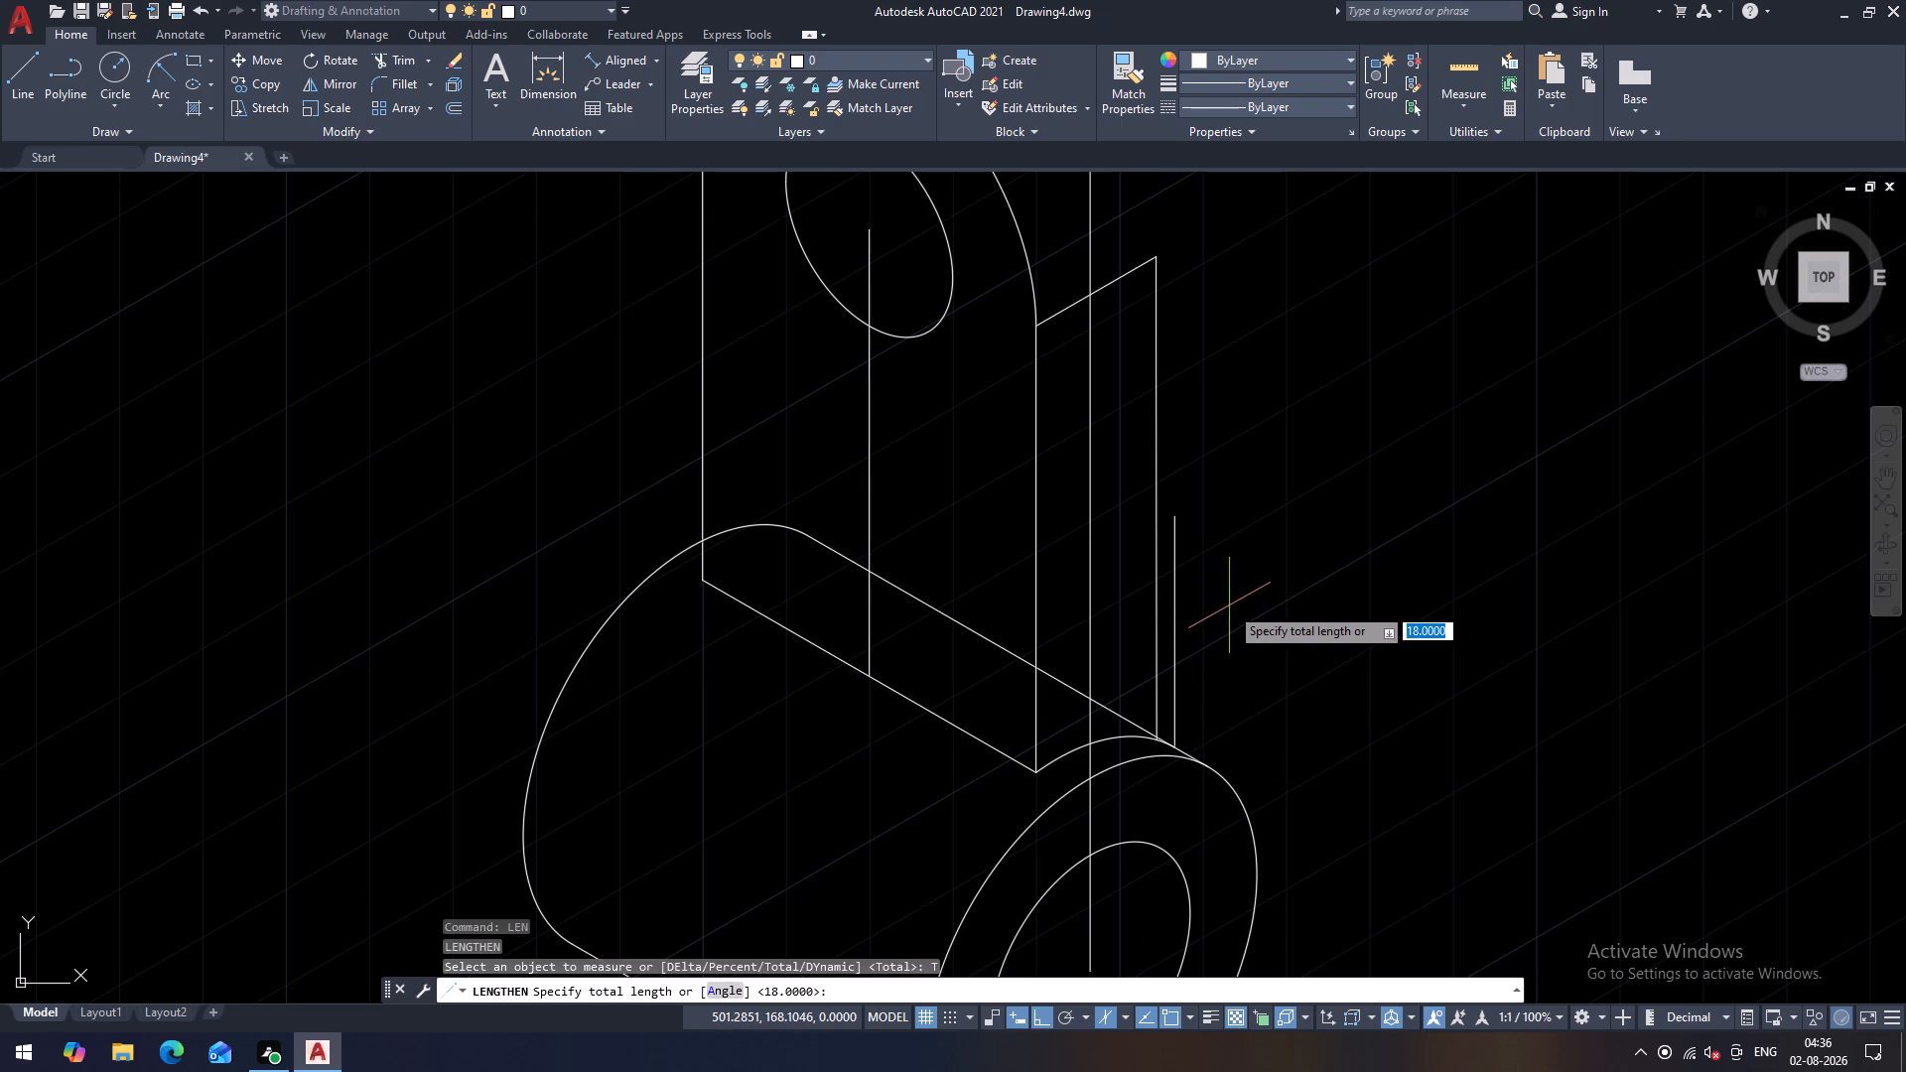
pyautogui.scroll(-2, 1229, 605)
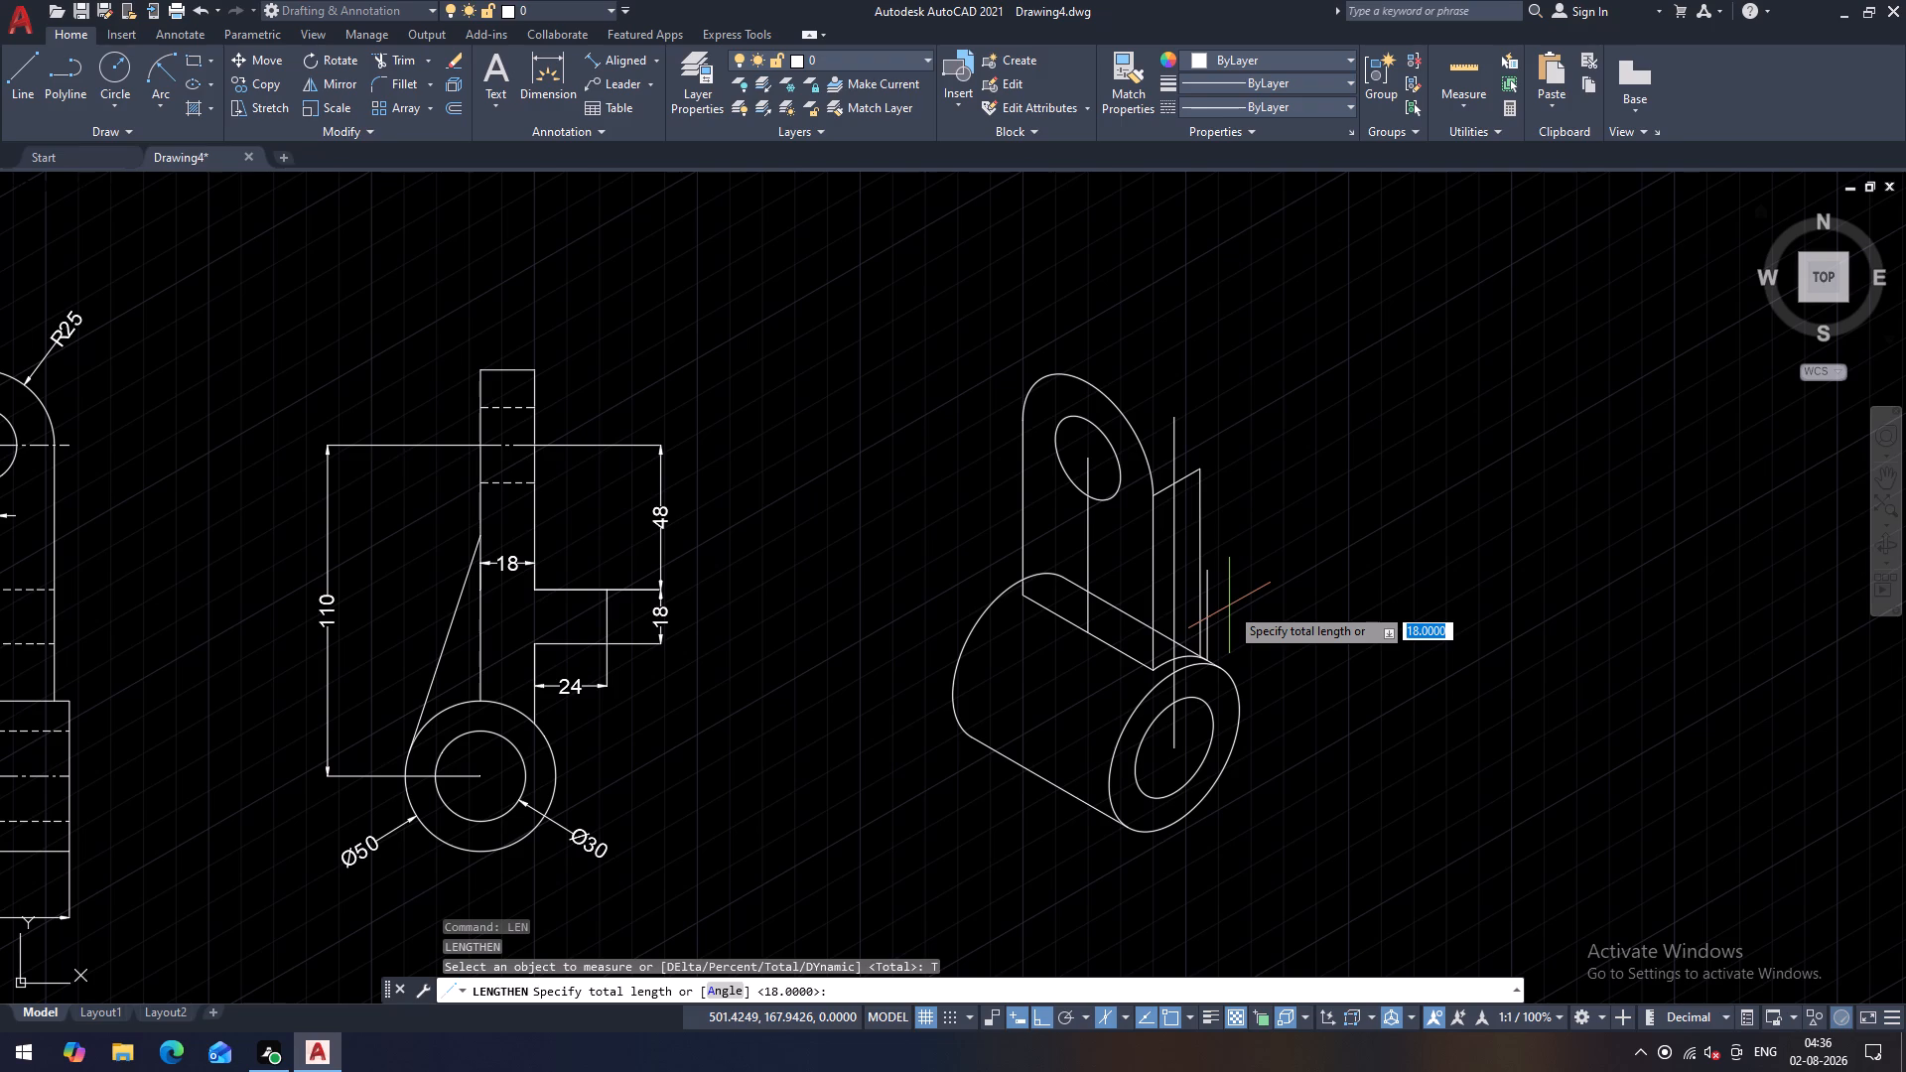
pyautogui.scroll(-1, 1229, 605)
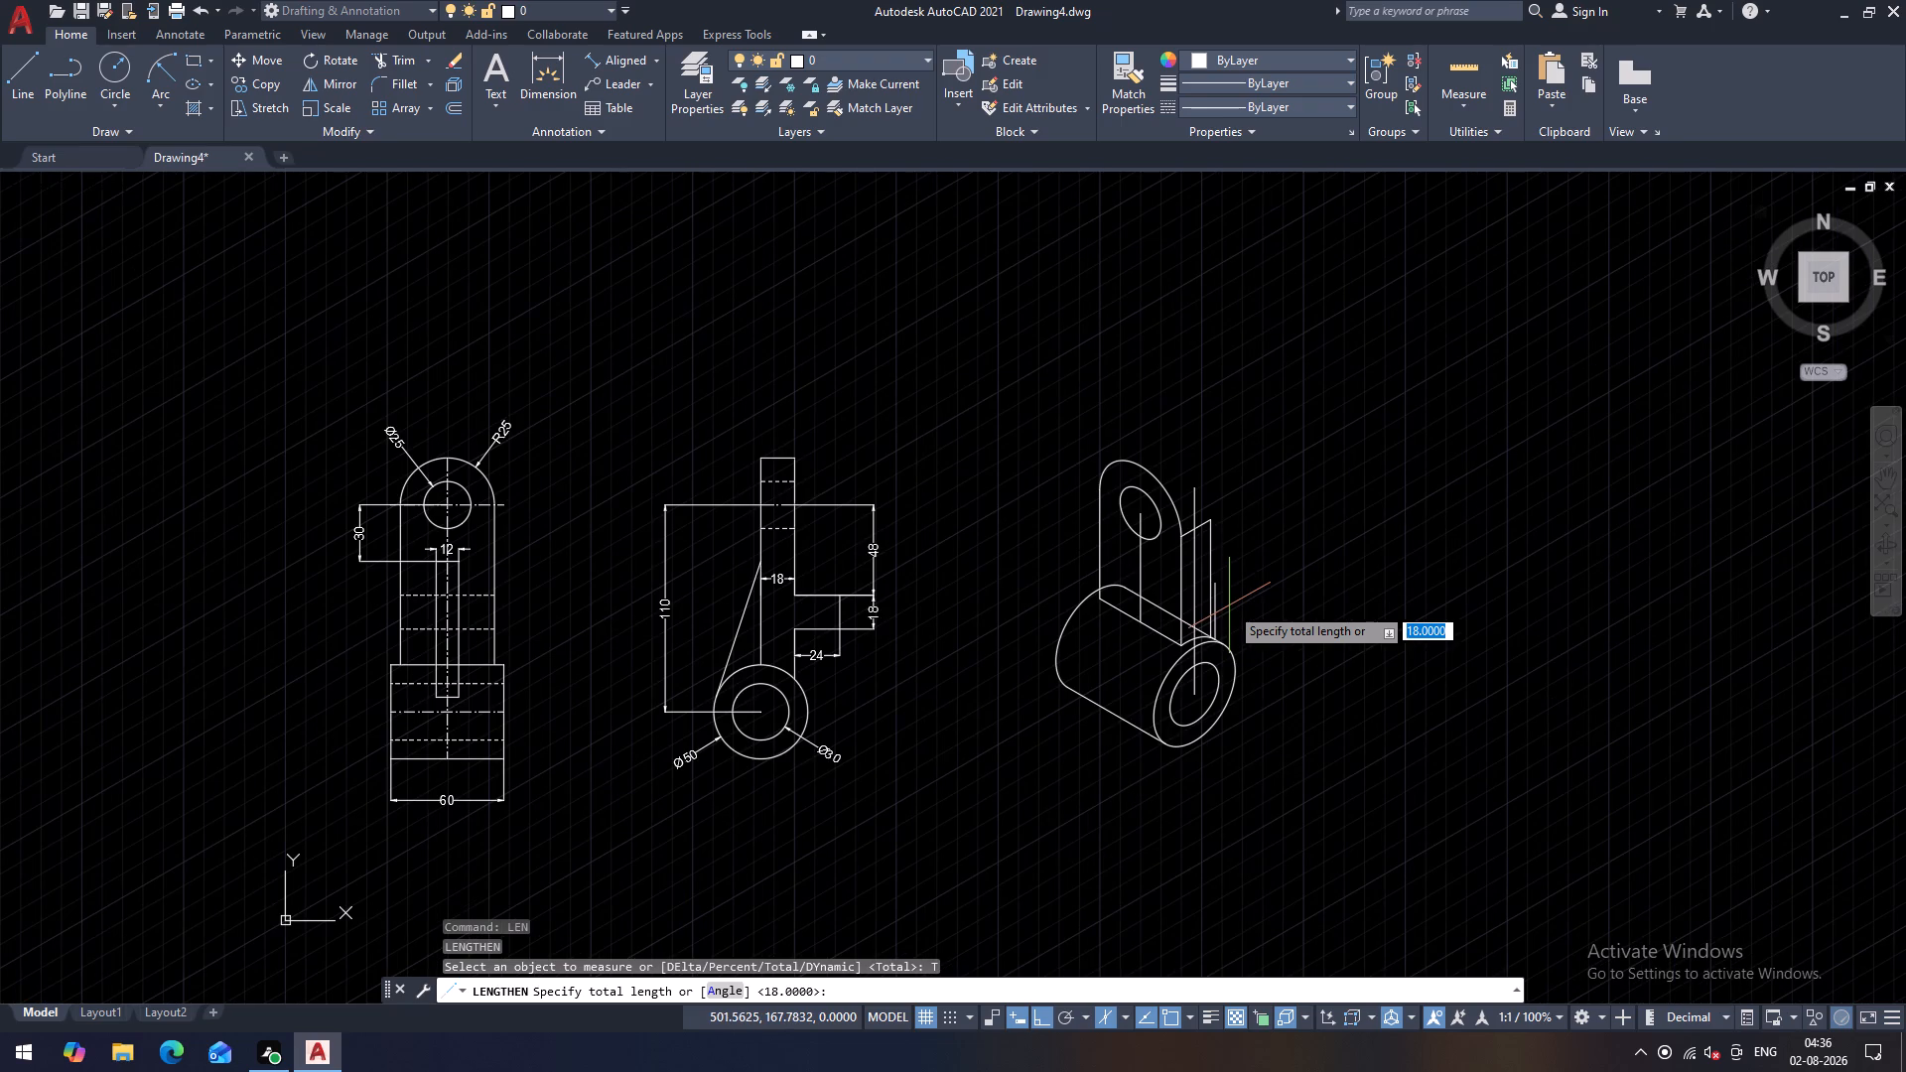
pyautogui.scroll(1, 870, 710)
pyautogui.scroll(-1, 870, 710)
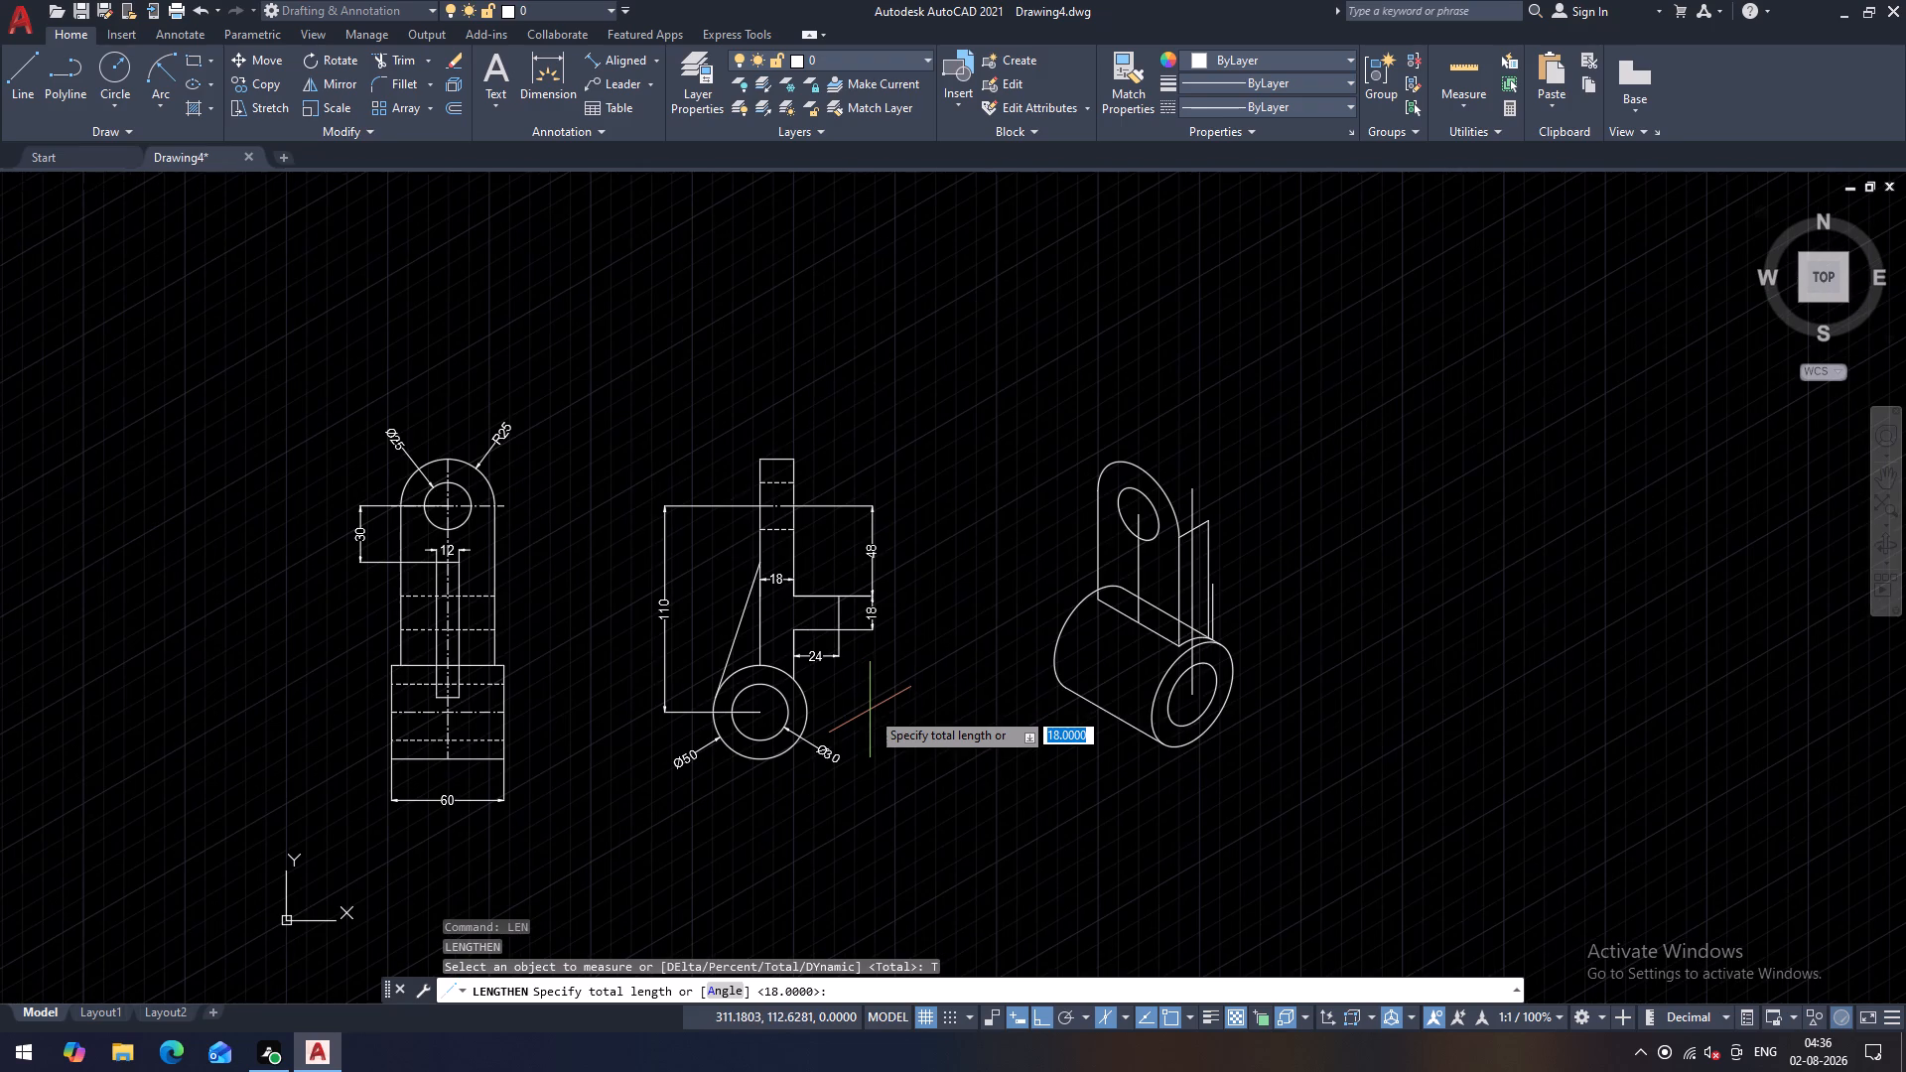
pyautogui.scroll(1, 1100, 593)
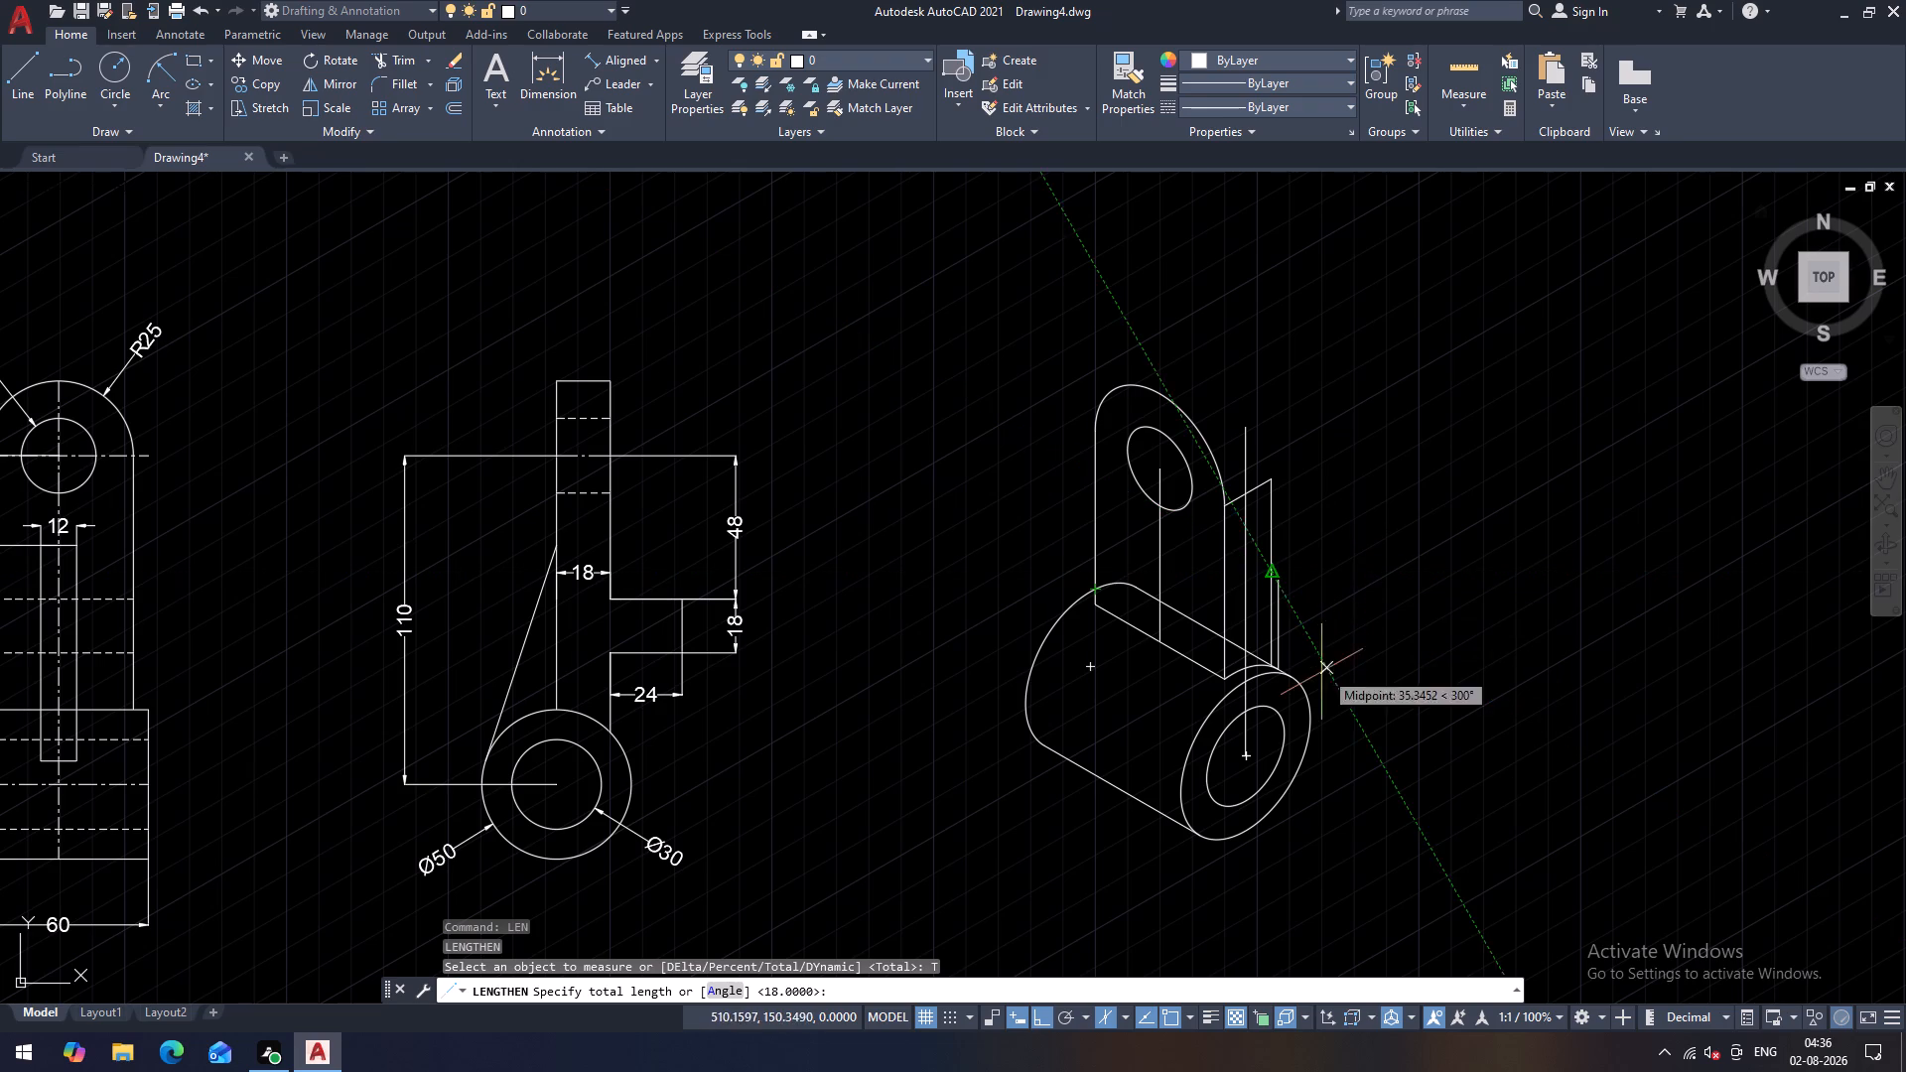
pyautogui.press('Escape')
# Erase the long vertical line rising from the centre of the cylinder's front face.
pyautogui.scroll(1, 1283, 683)
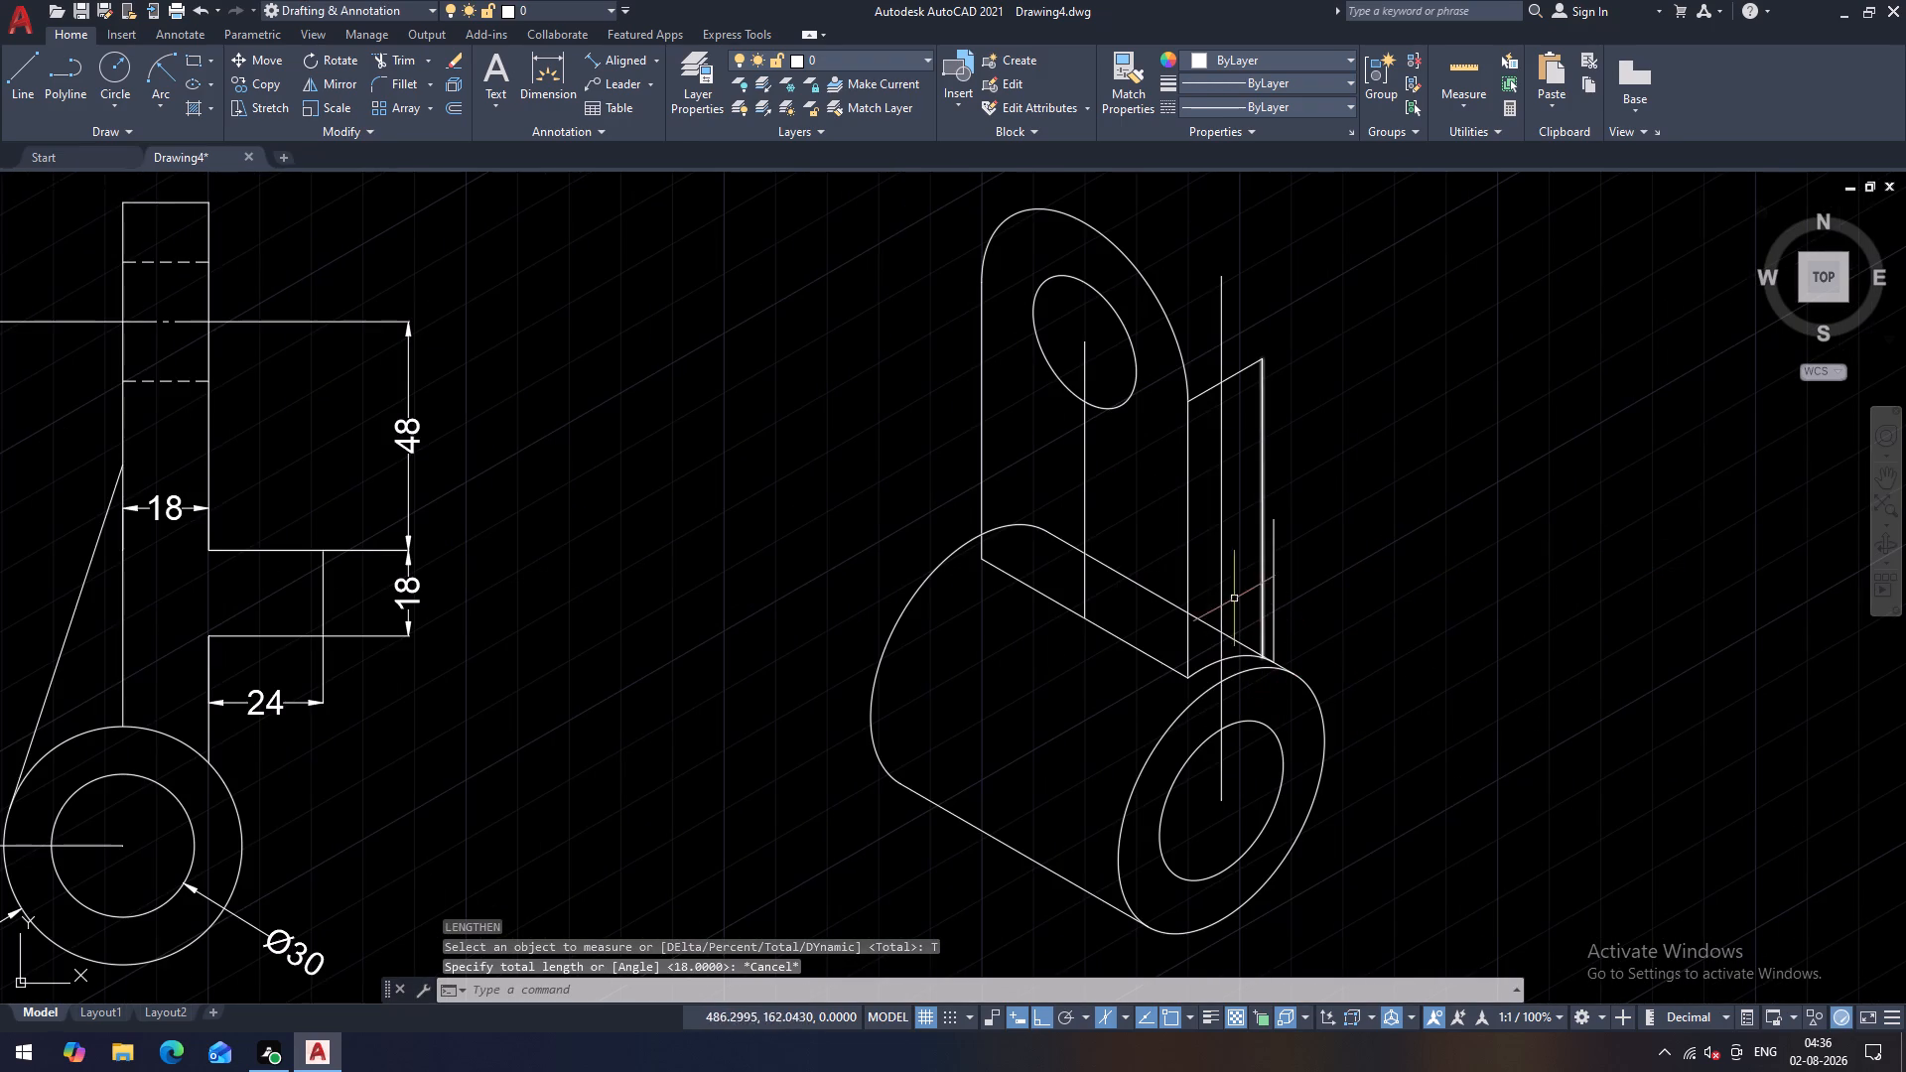
pyautogui.click(1220, 571)
pyautogui.press('Delete')
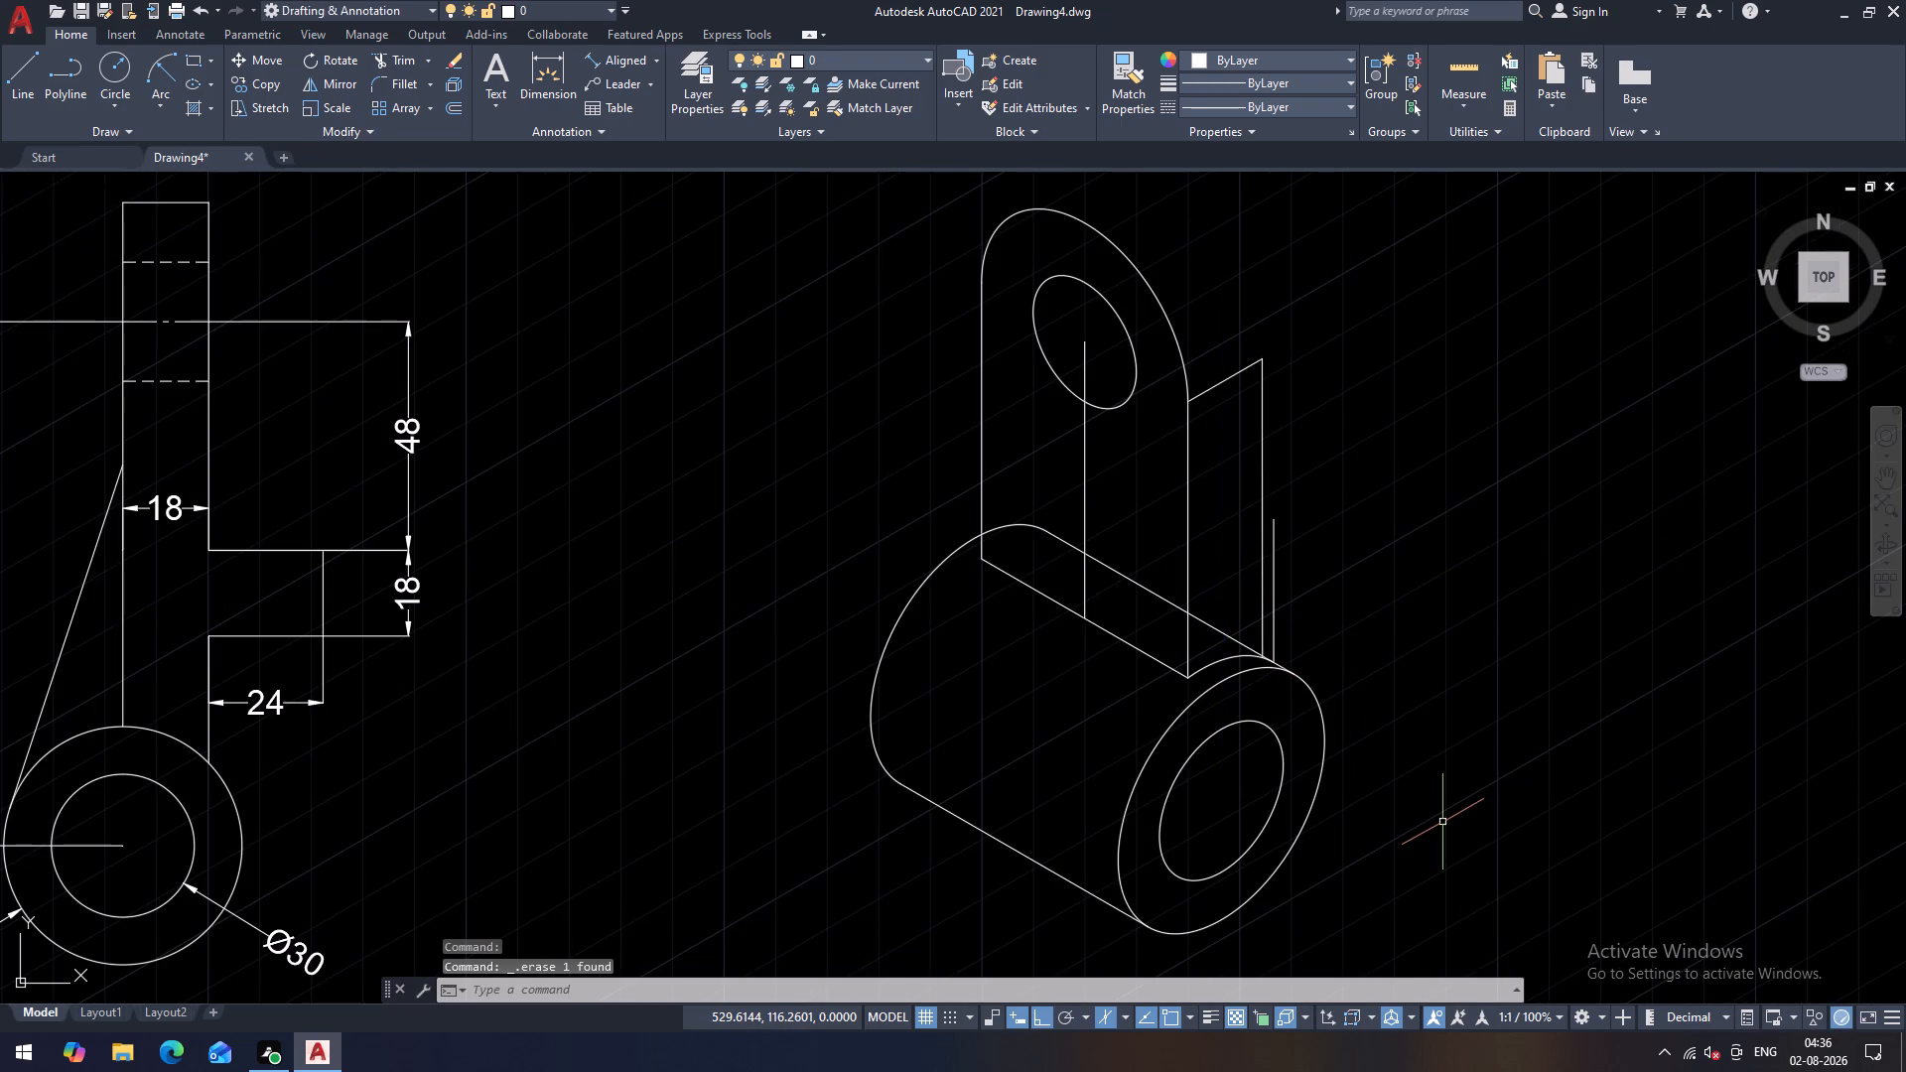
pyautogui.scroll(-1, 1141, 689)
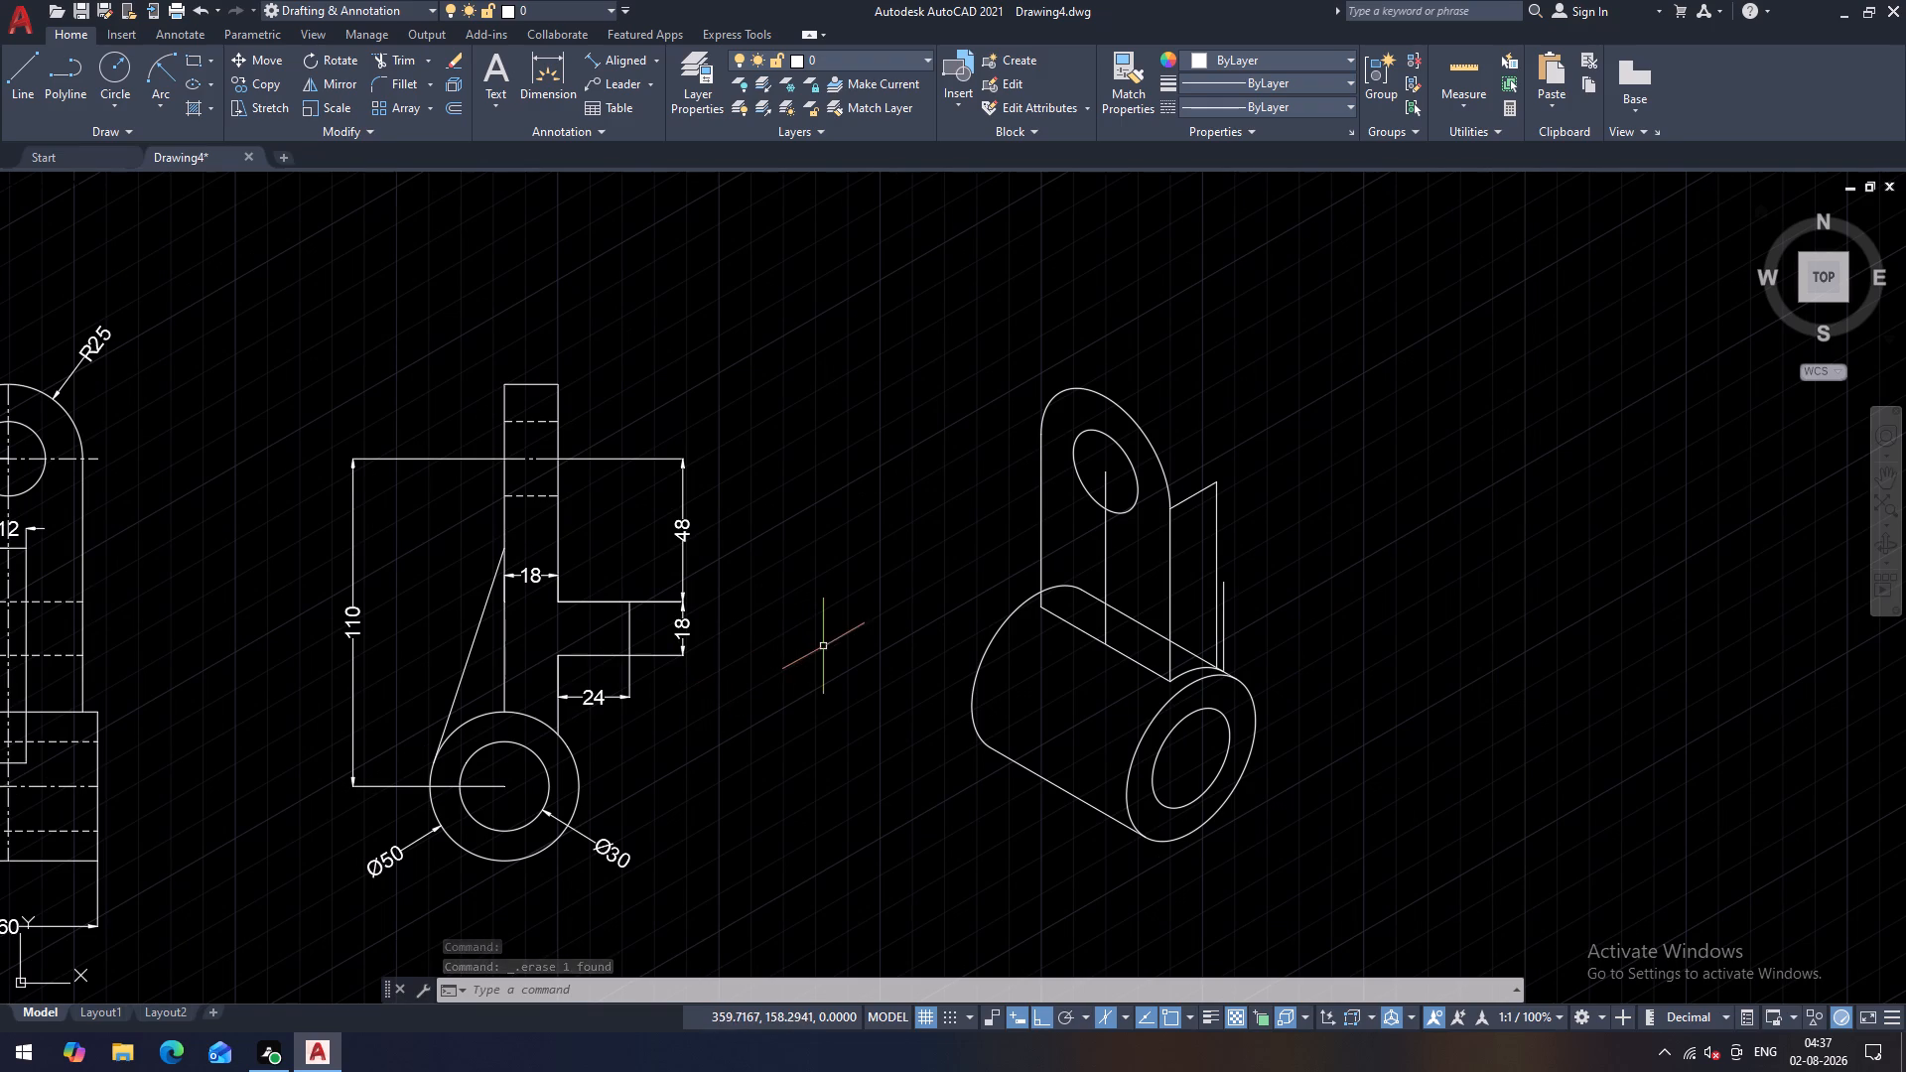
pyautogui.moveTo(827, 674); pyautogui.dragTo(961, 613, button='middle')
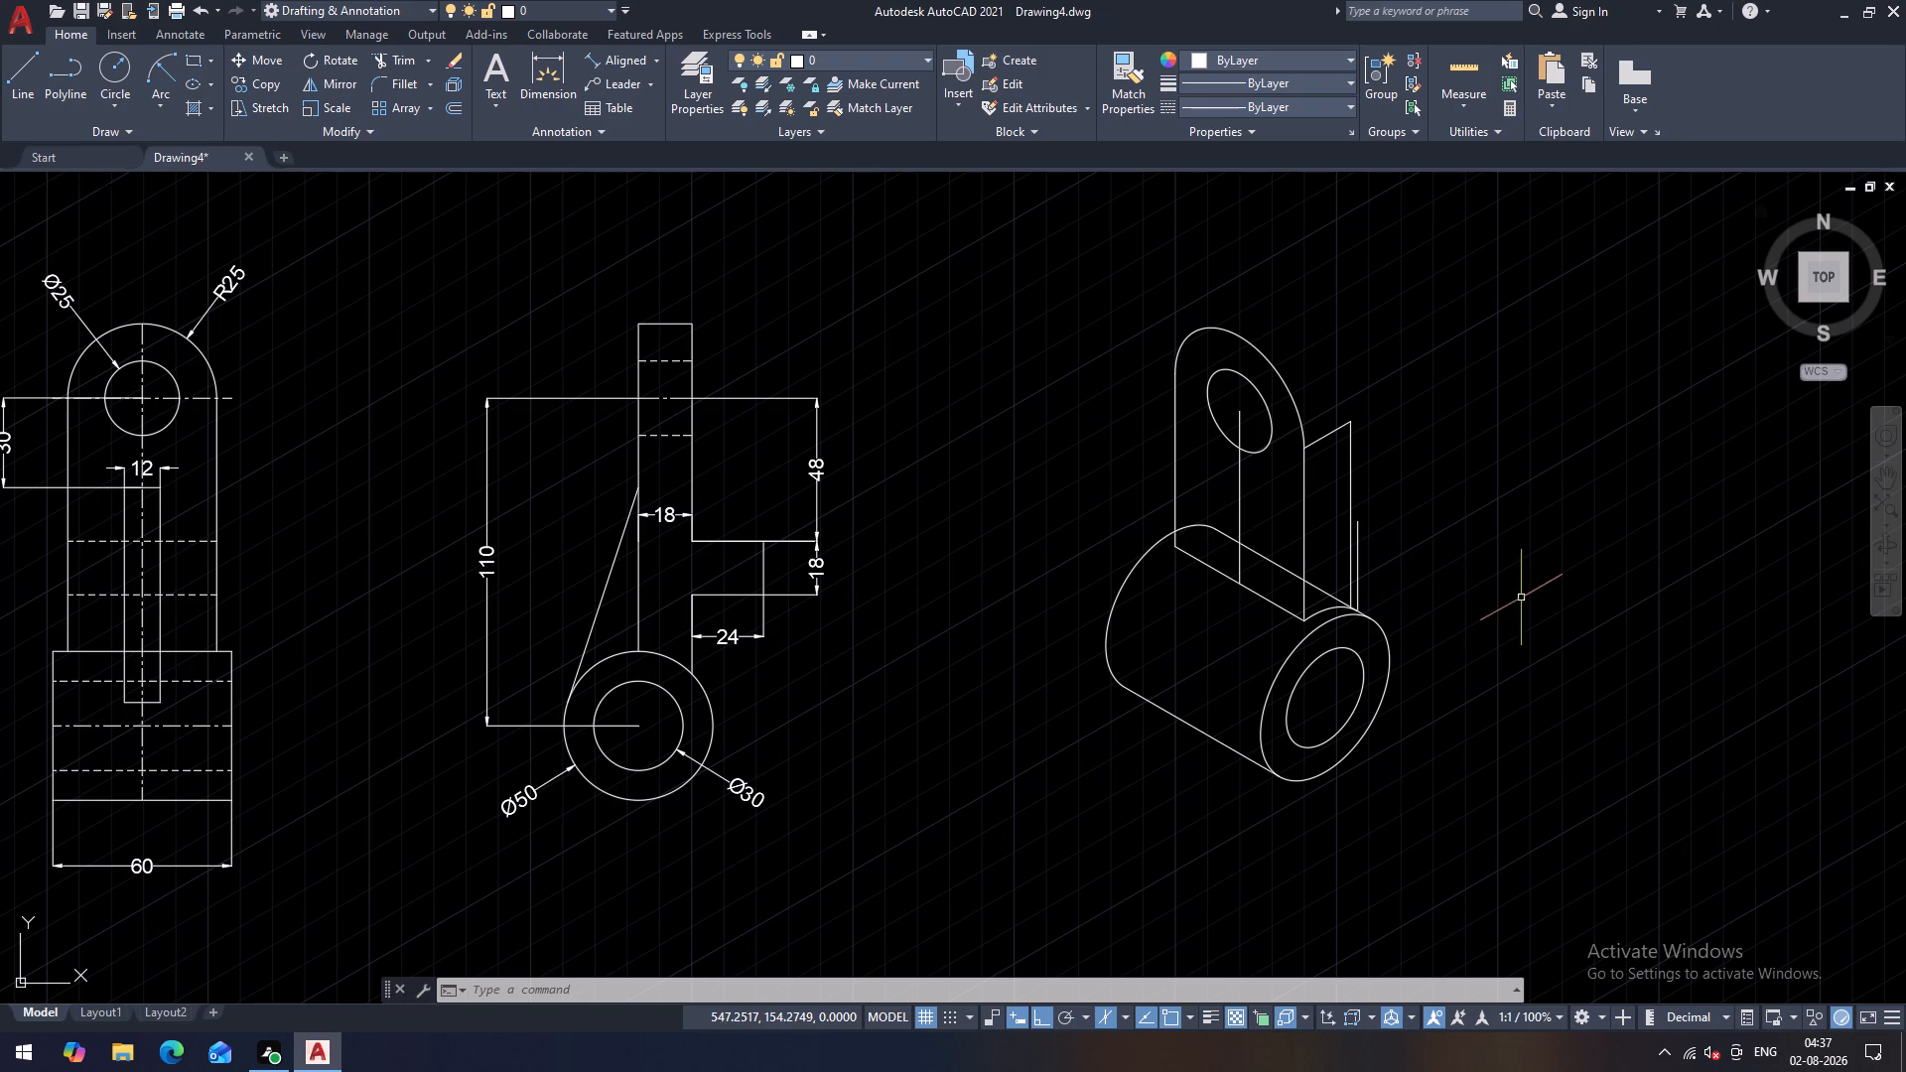
# Erase the leftover short vertical line standing beside the plate's rear vertical edge near the cylinder's front face.
pyautogui.moveTo(1497, 556); pyautogui.dragTo(1470, 561, button='middle')
pyautogui.scroll(1, 1359, 535)
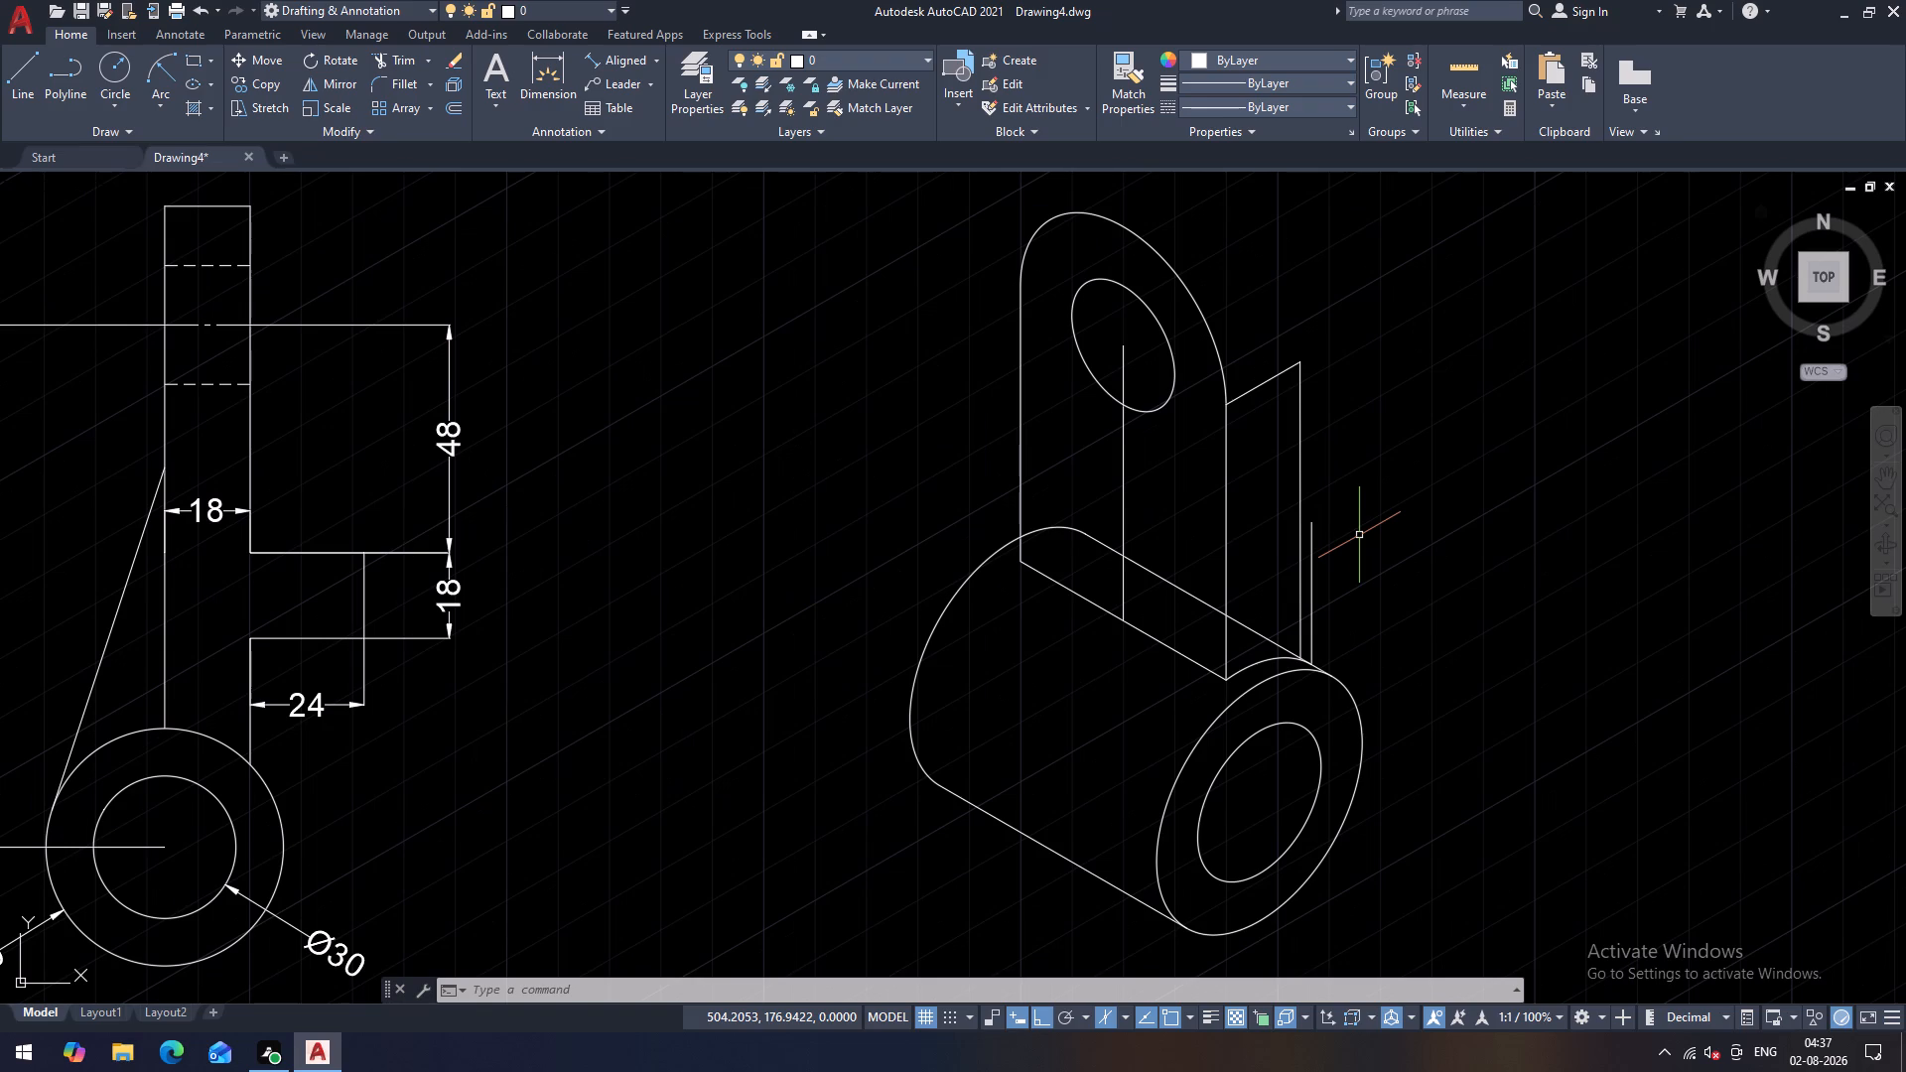
pyautogui.click(1311, 578)
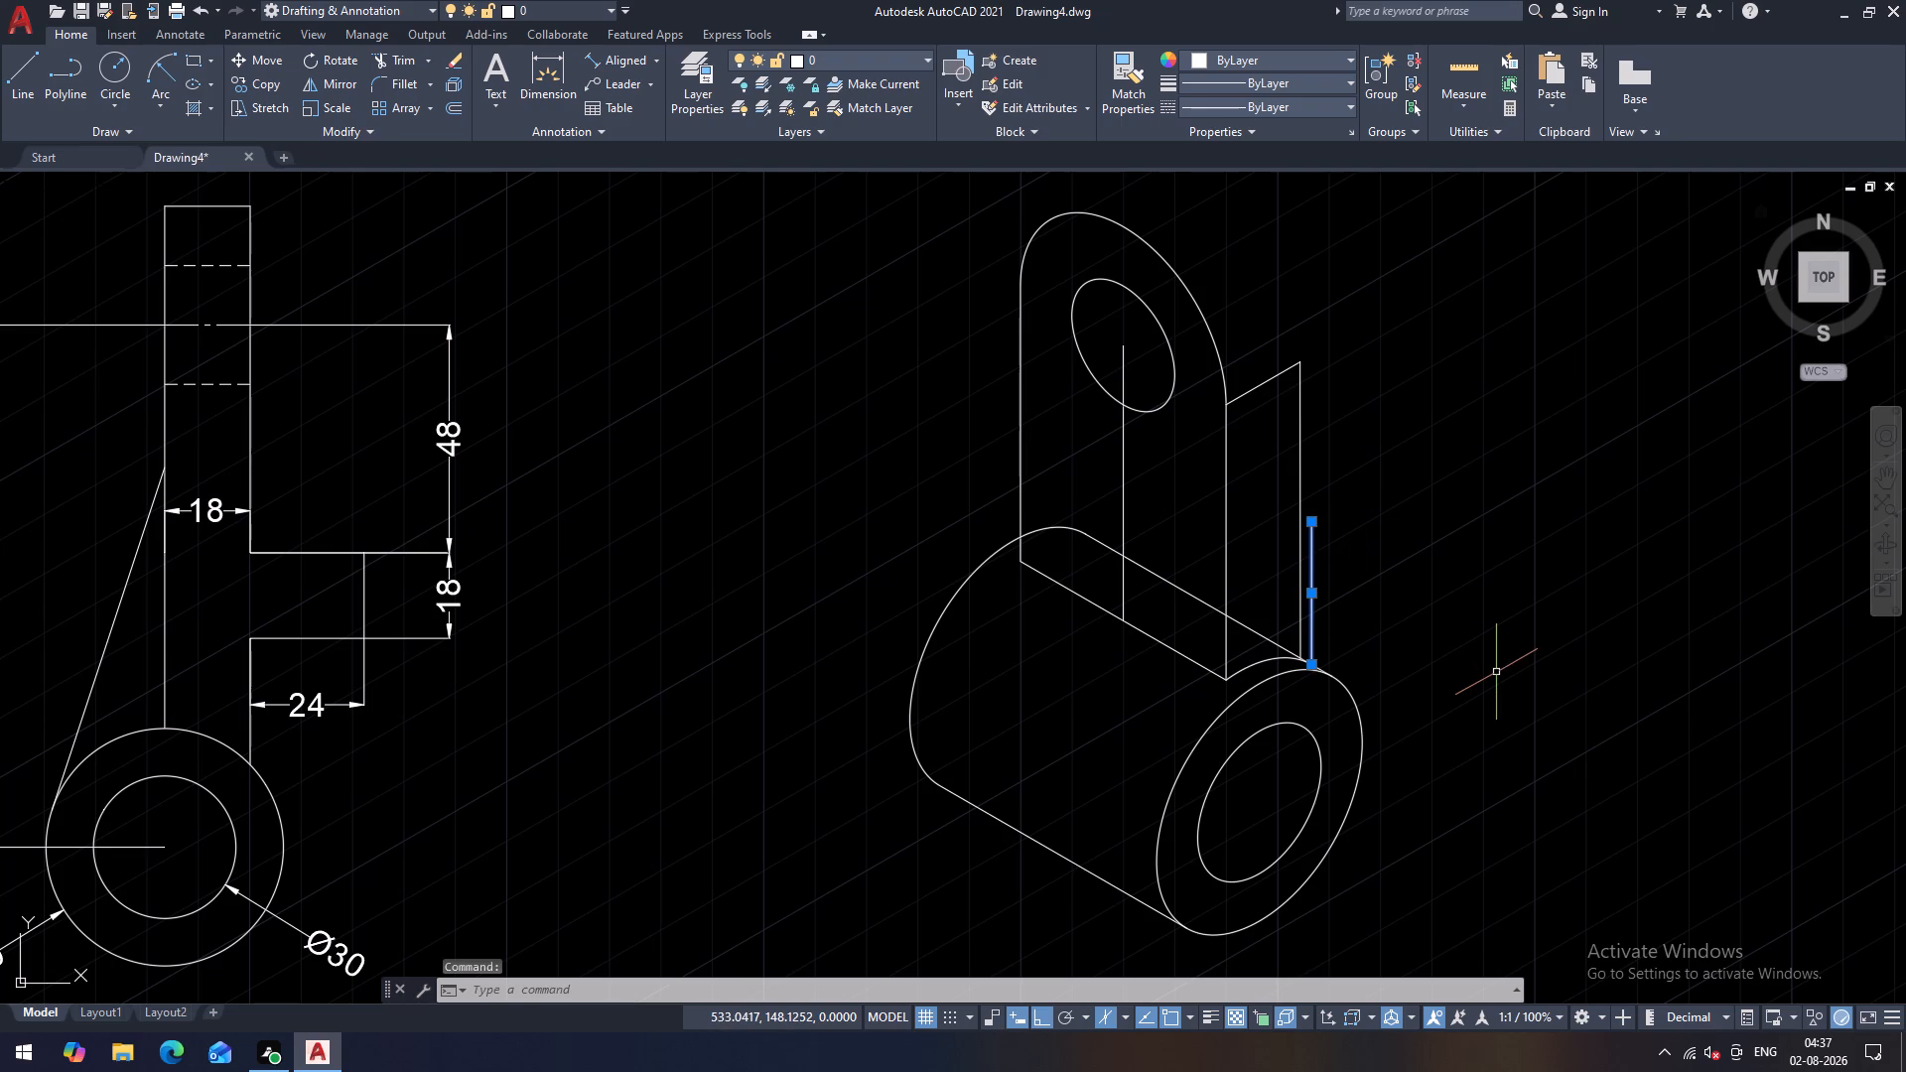
pyautogui.press('Delete')
# Copy the plate's rounded top arc from the near end of the 18-long depth edge to its far end.
pyautogui.moveTo(1451, 532); pyautogui.dragTo(1392, 636, button='middle')
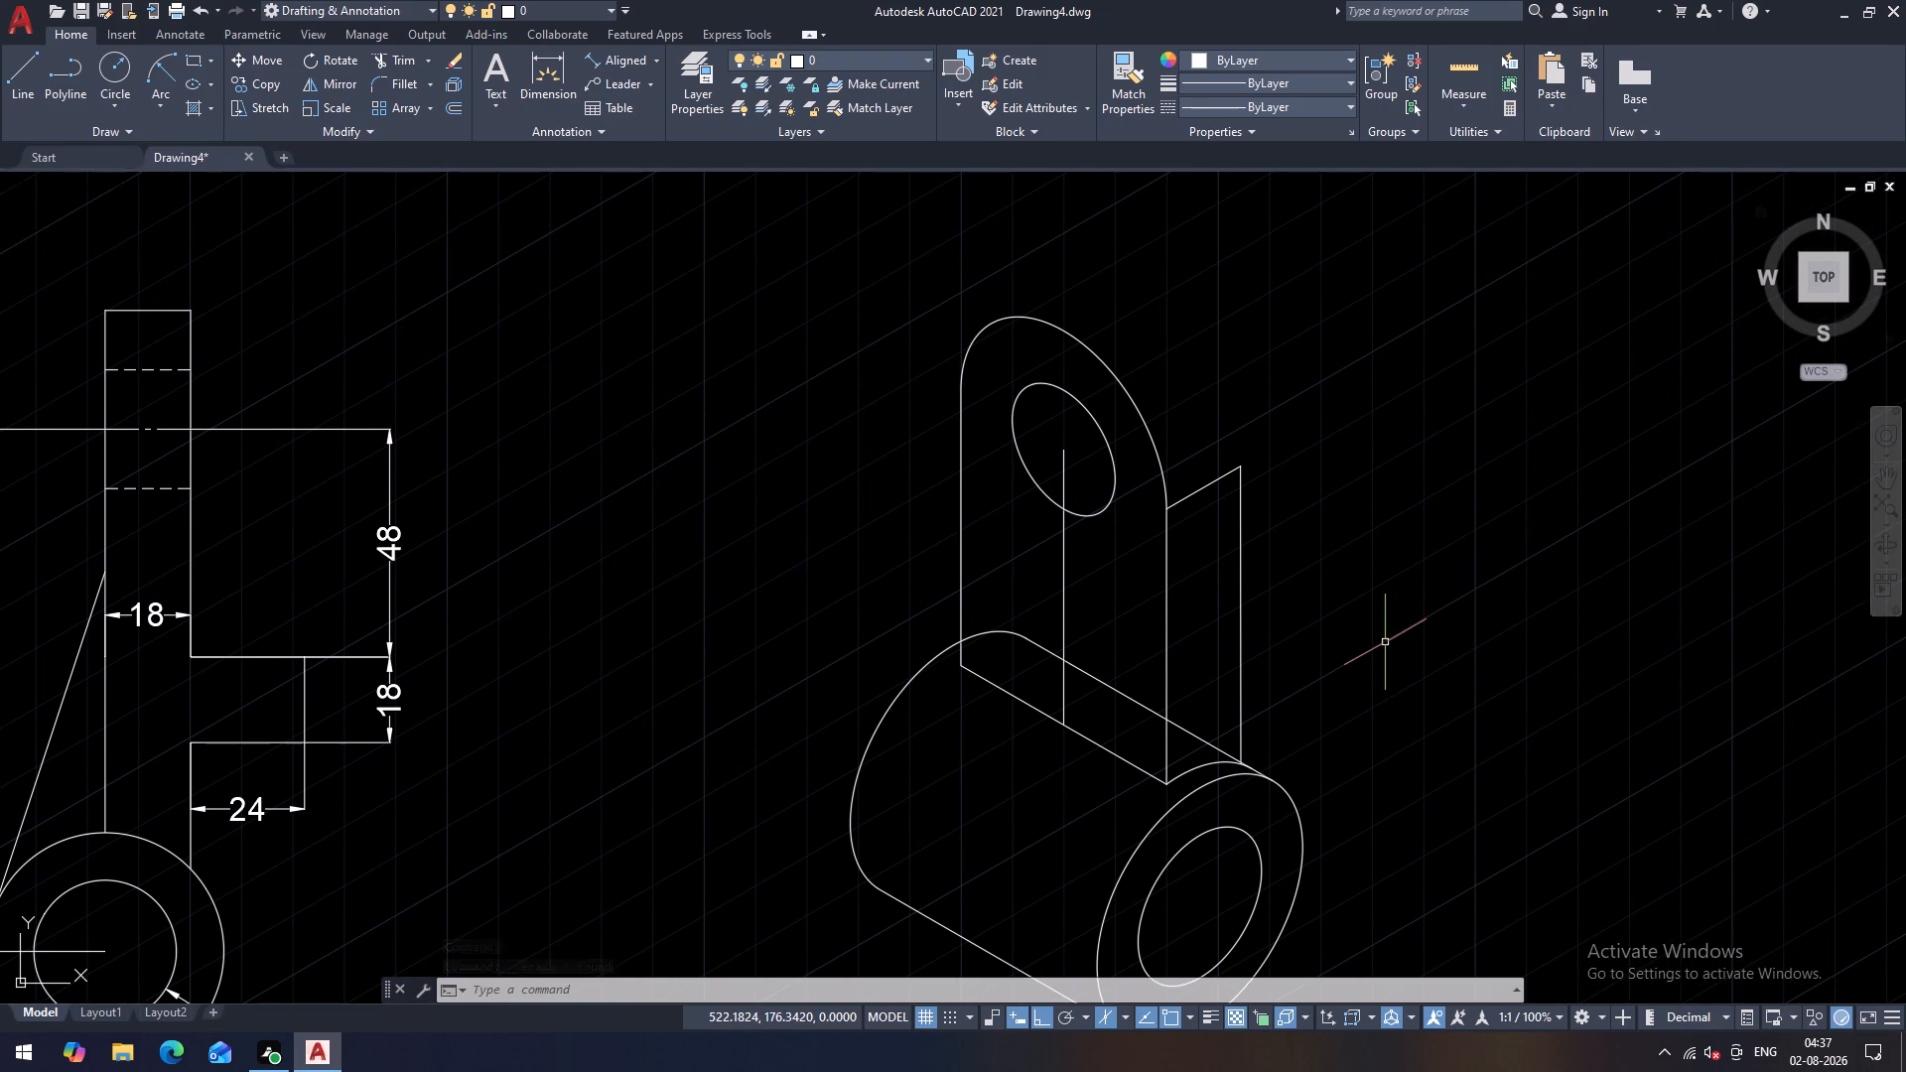
pyautogui.moveTo(1385, 642); pyautogui.dragTo(1377, 614, button='middle')
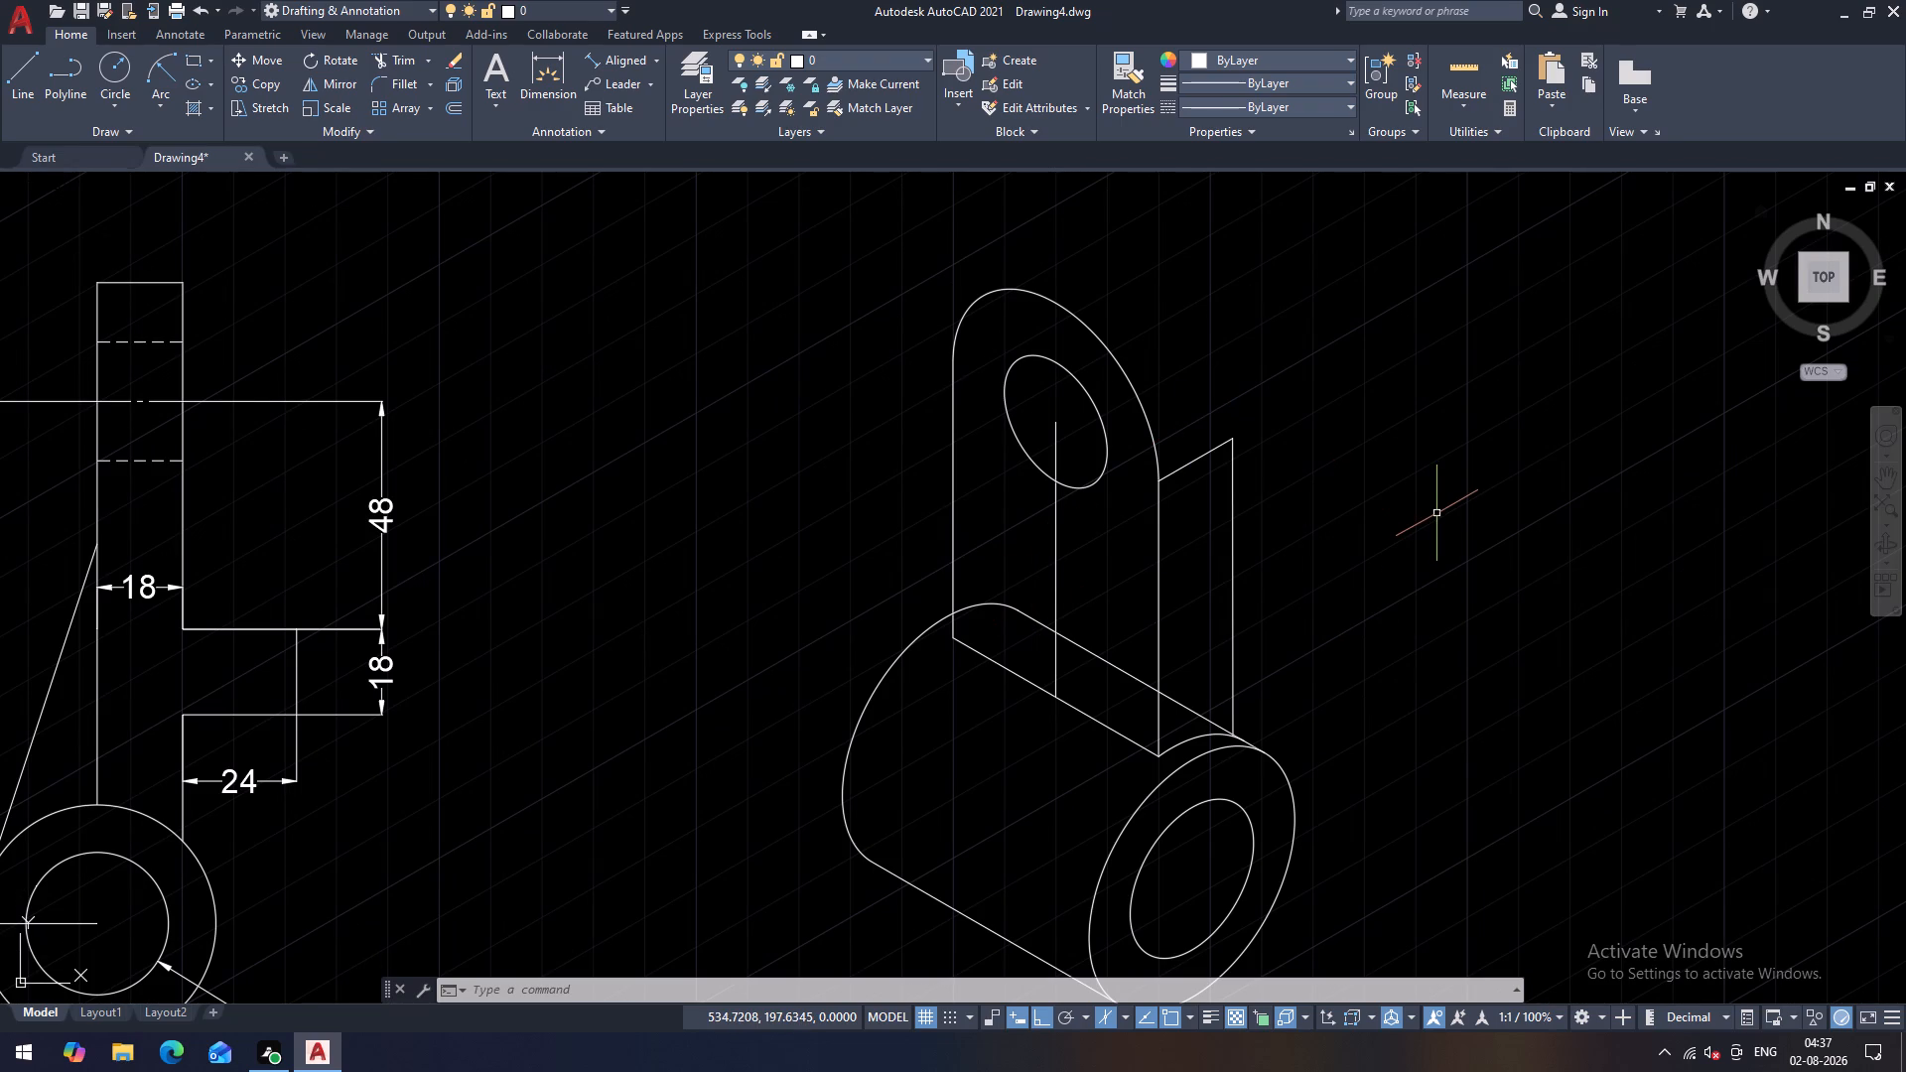
pyautogui.write('co')
pyautogui.press('space')
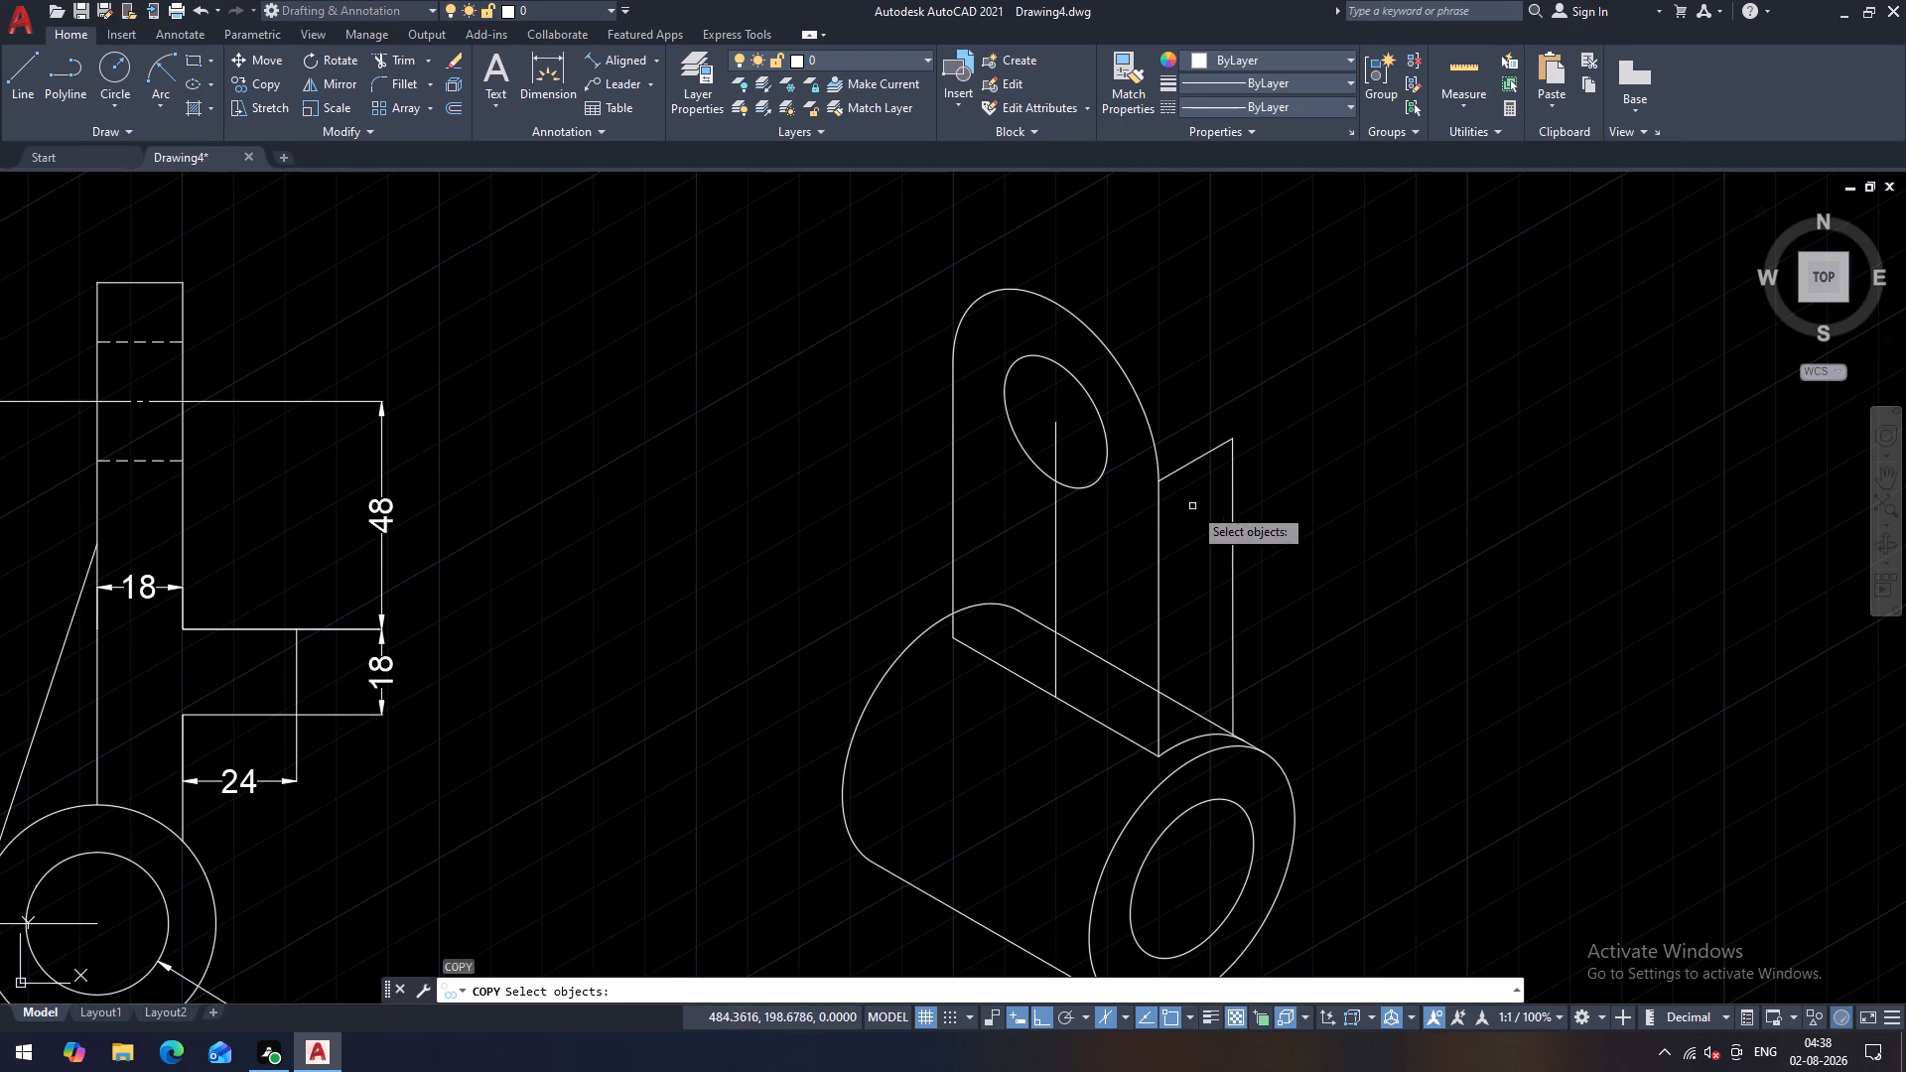
pyautogui.click(1154, 449)
pyautogui.press('space')
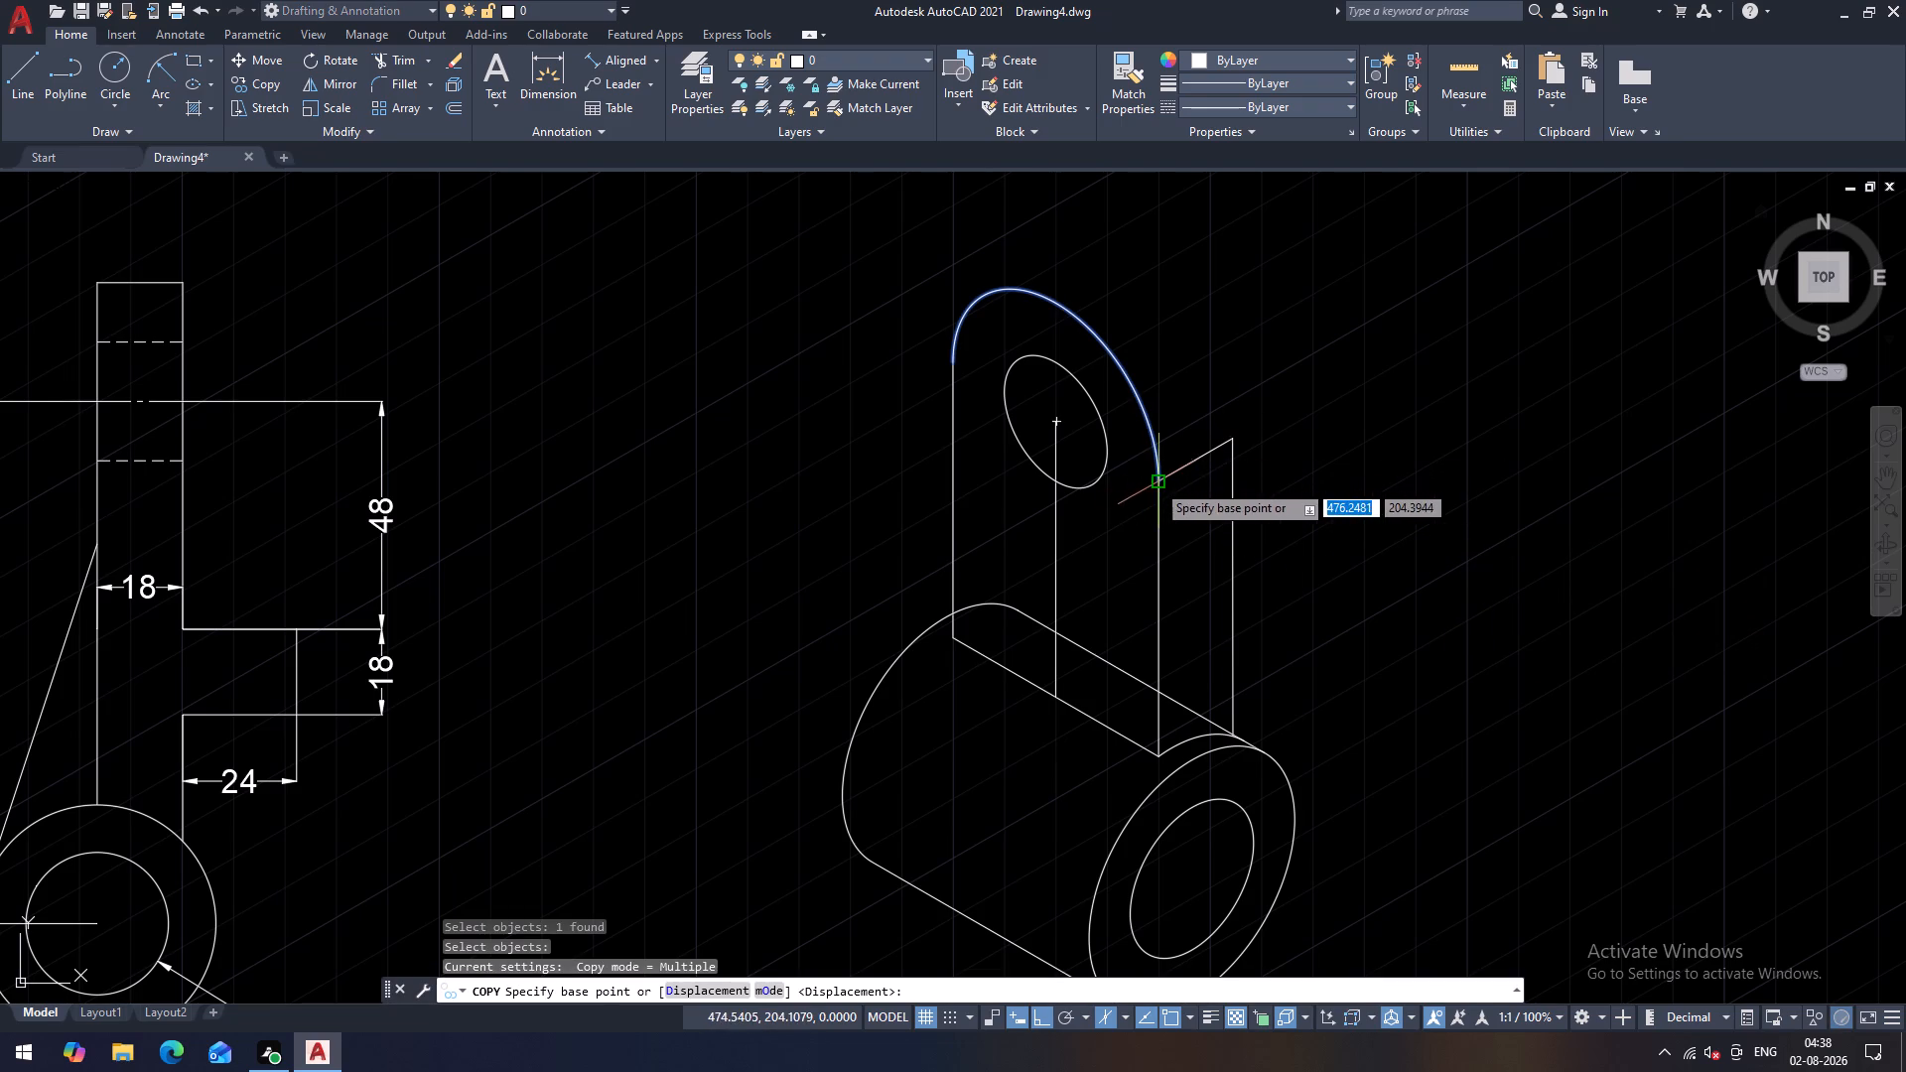
pyautogui.click(1159, 479)
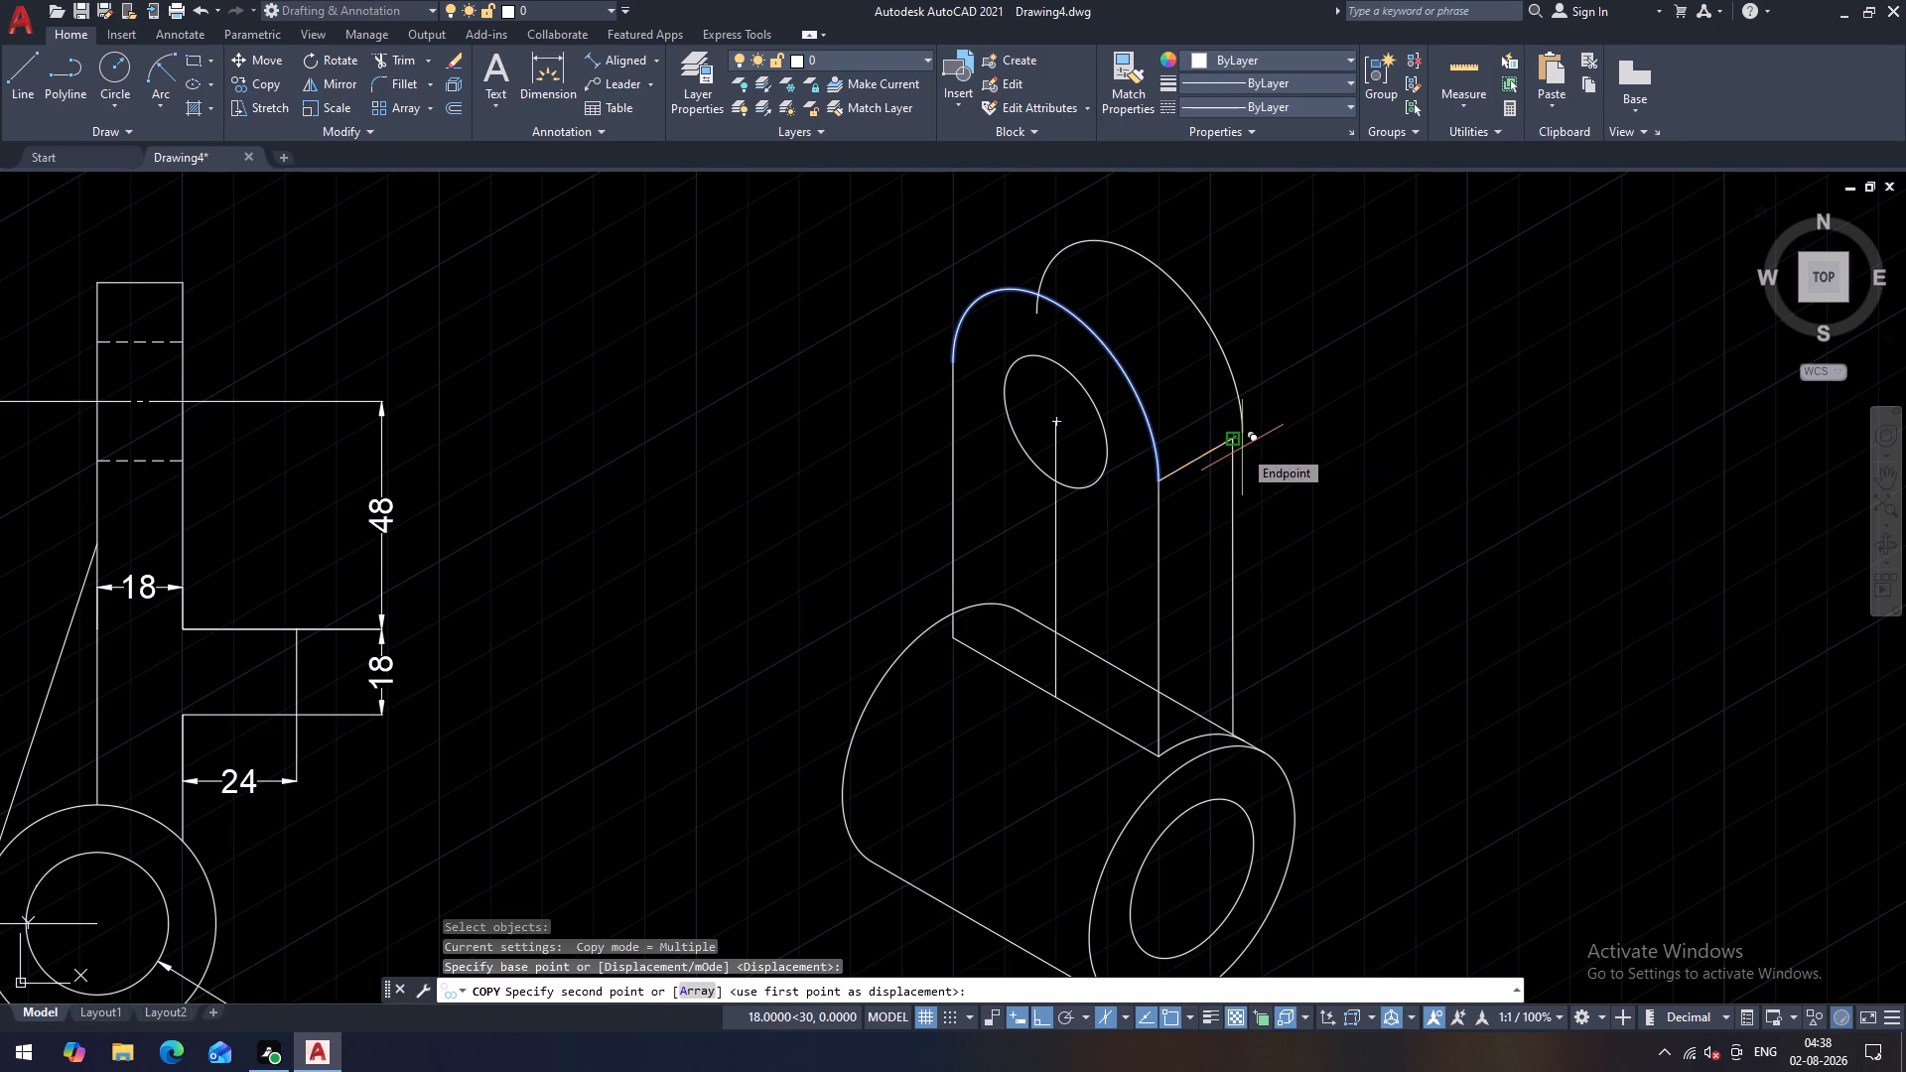
pyautogui.click(1236, 443)
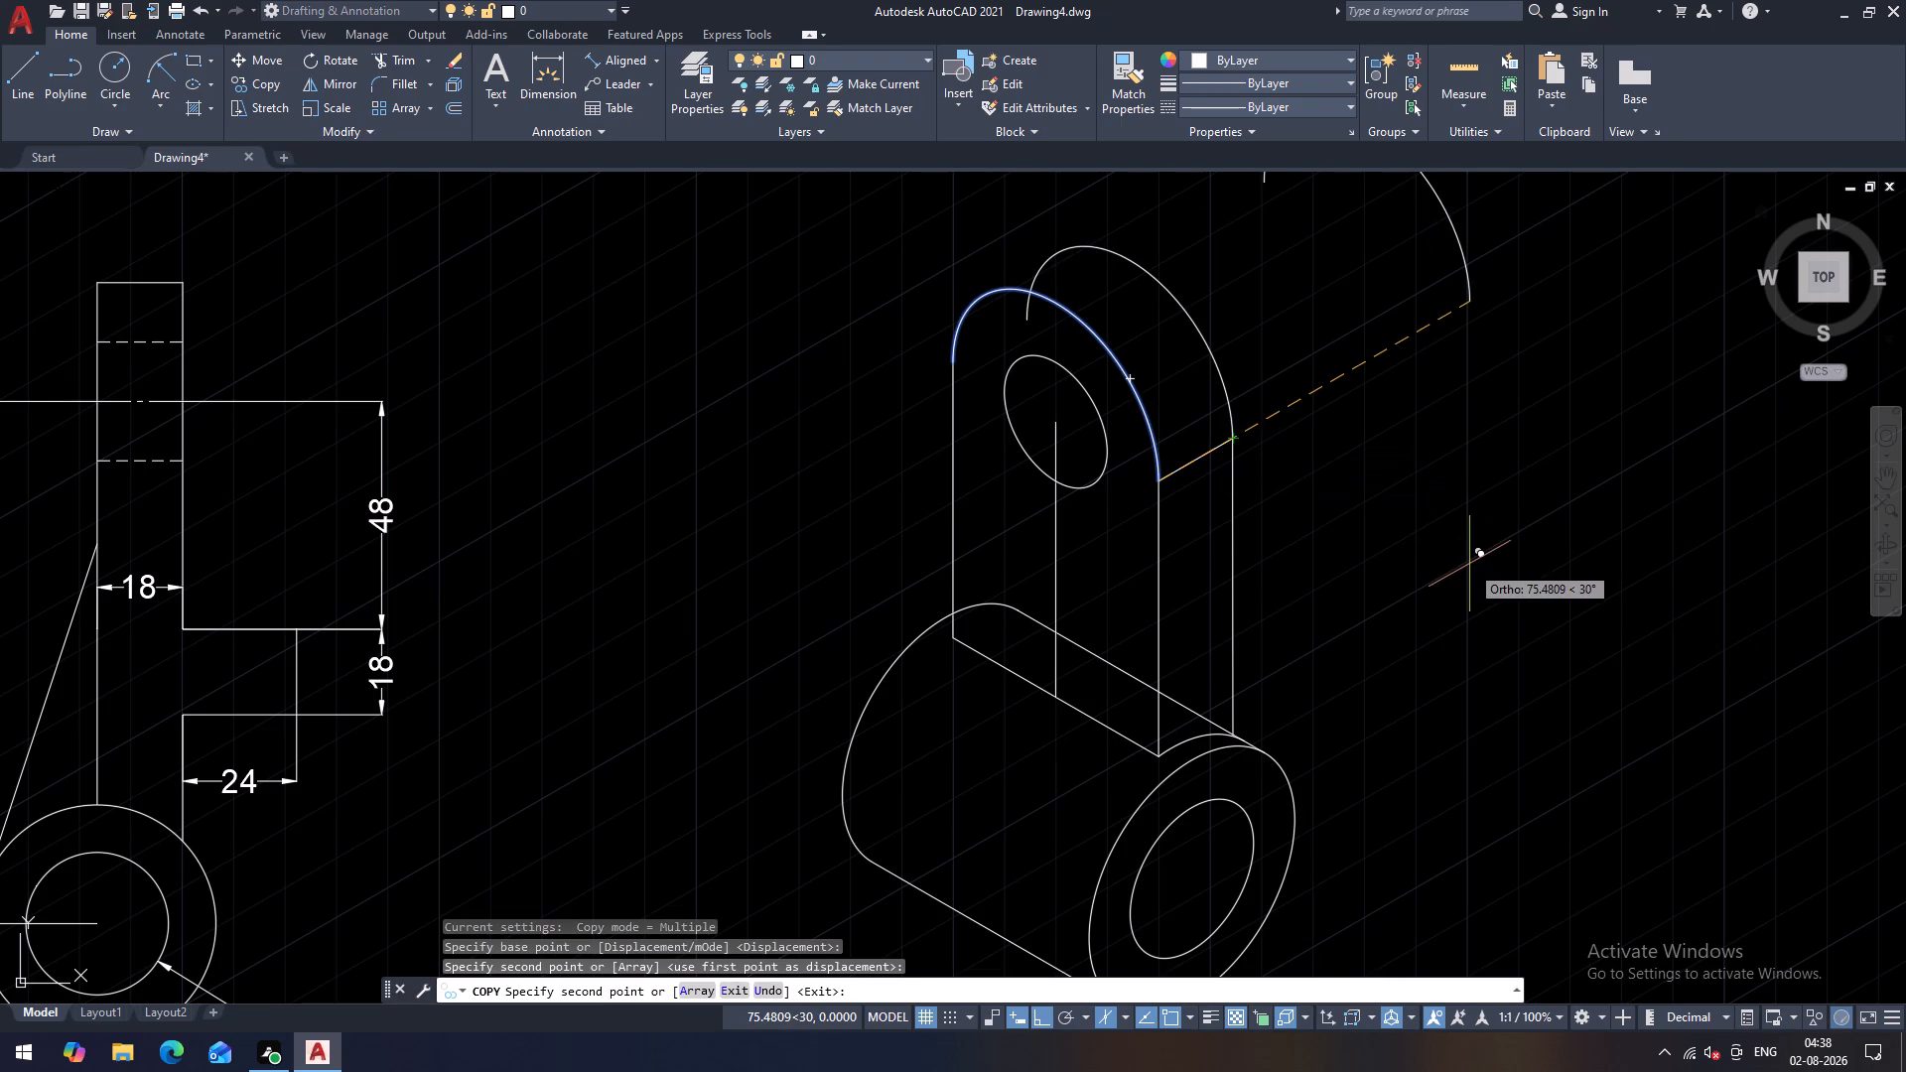
pyautogui.press('Escape')
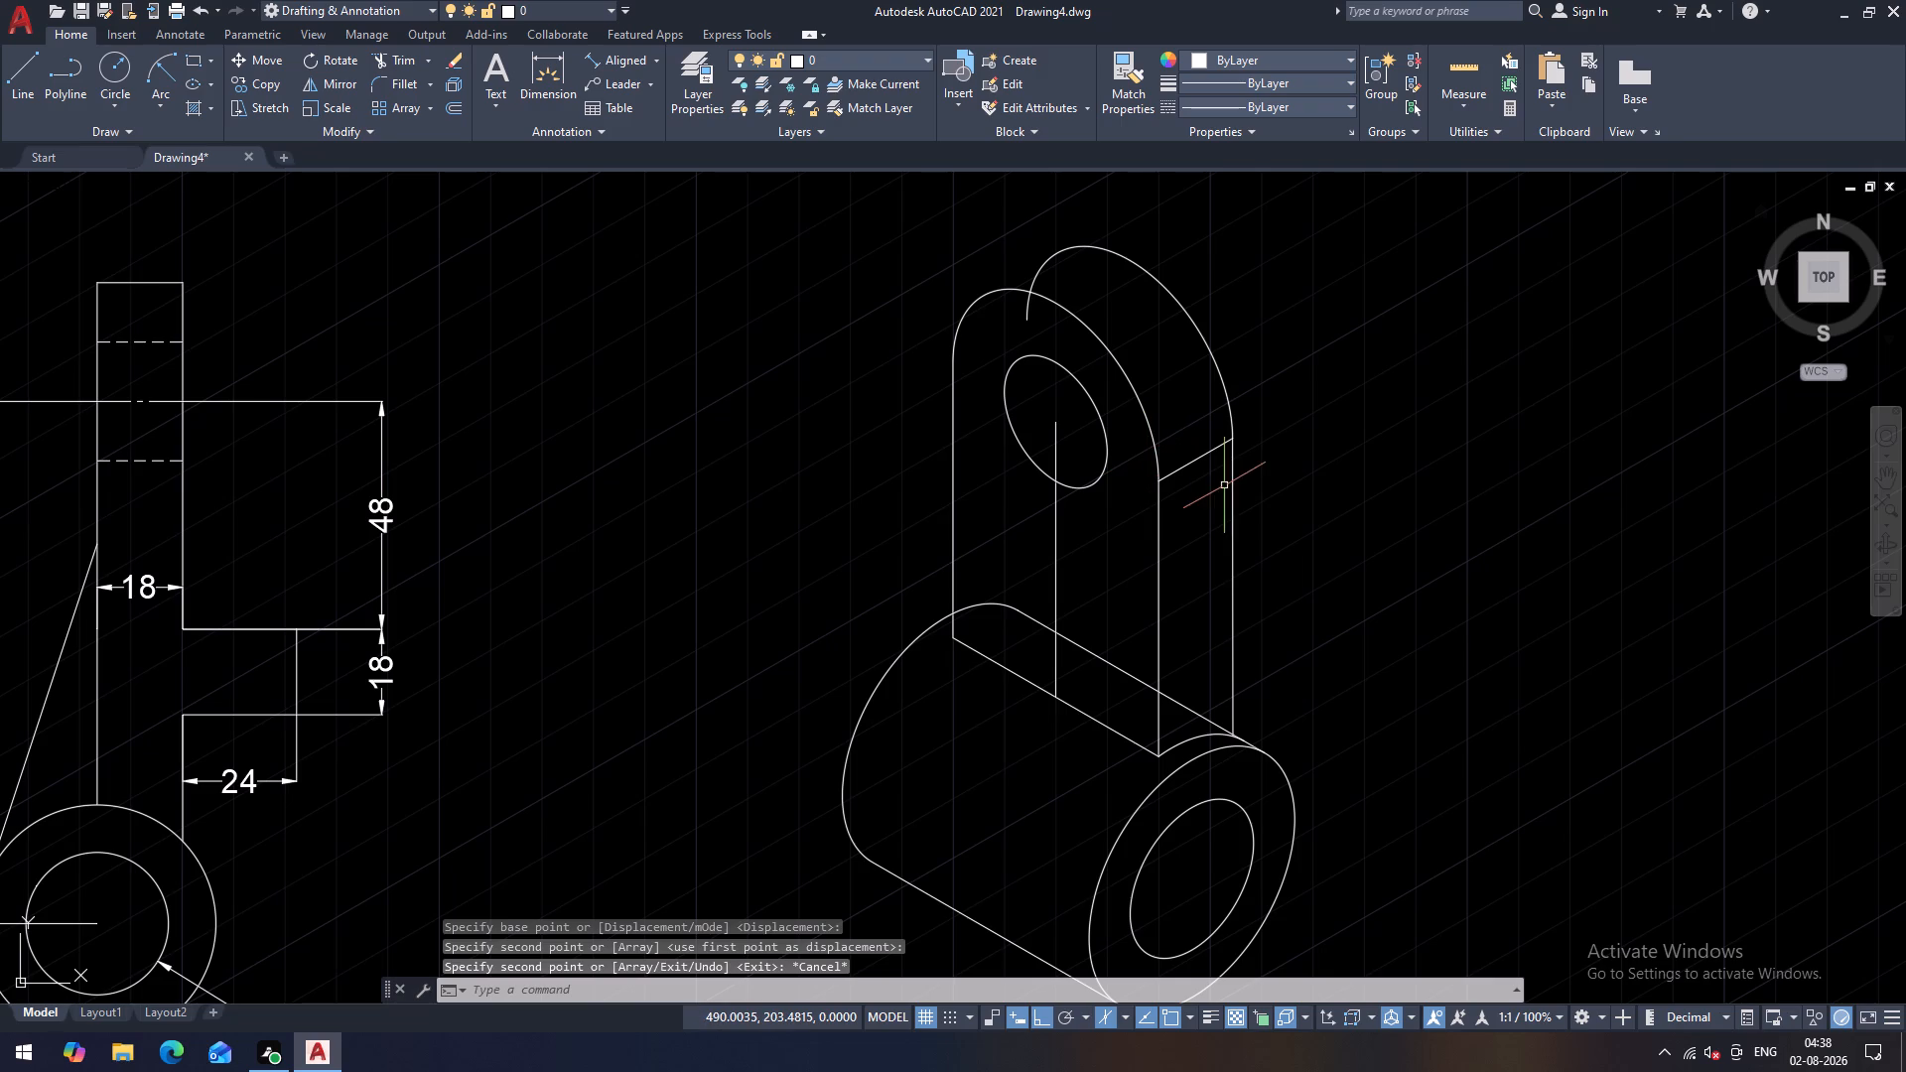
# Copy the plate's 18-long depth edge onto the upper shoulder of the rounded top, joining the front and rear arcs.
pyautogui.moveTo(1224, 485); pyautogui.dragTo(1223, 551, button='middle')
pyautogui.press('Escape')
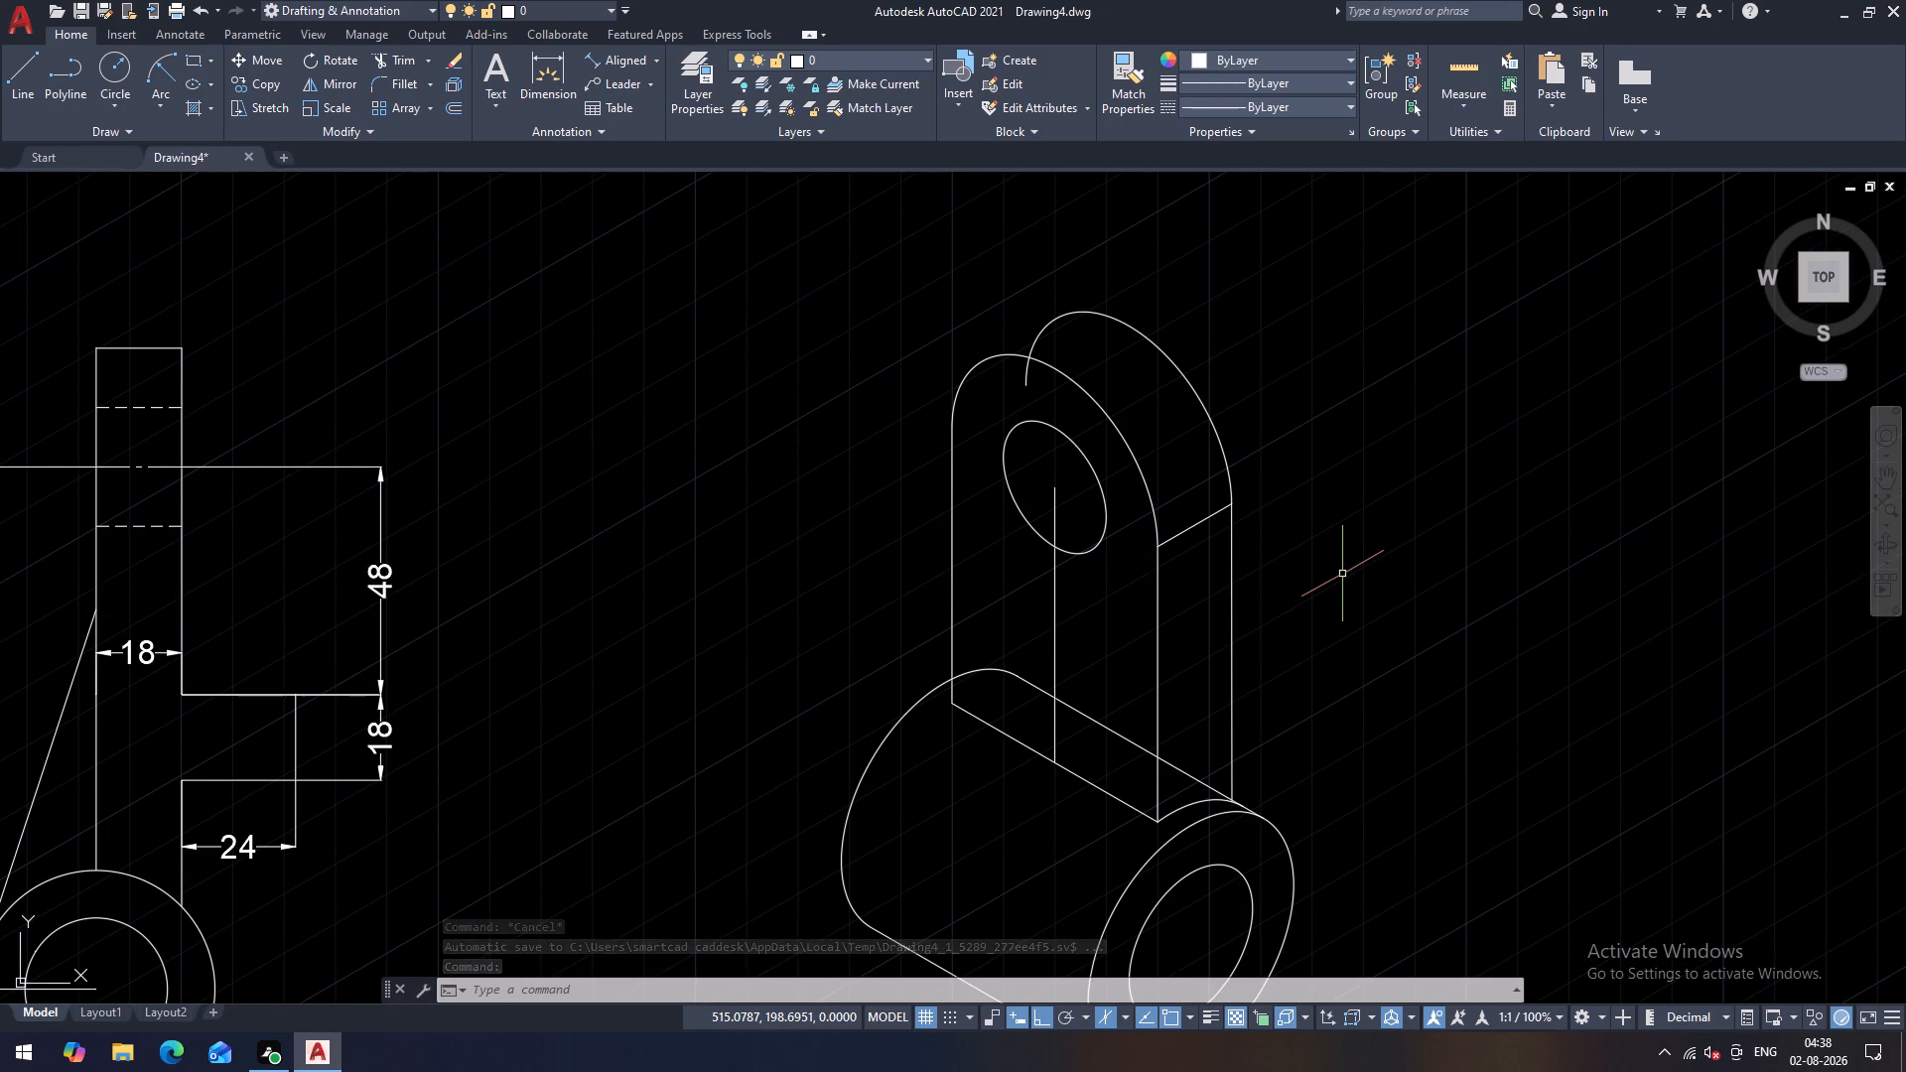
pyautogui.press('space')
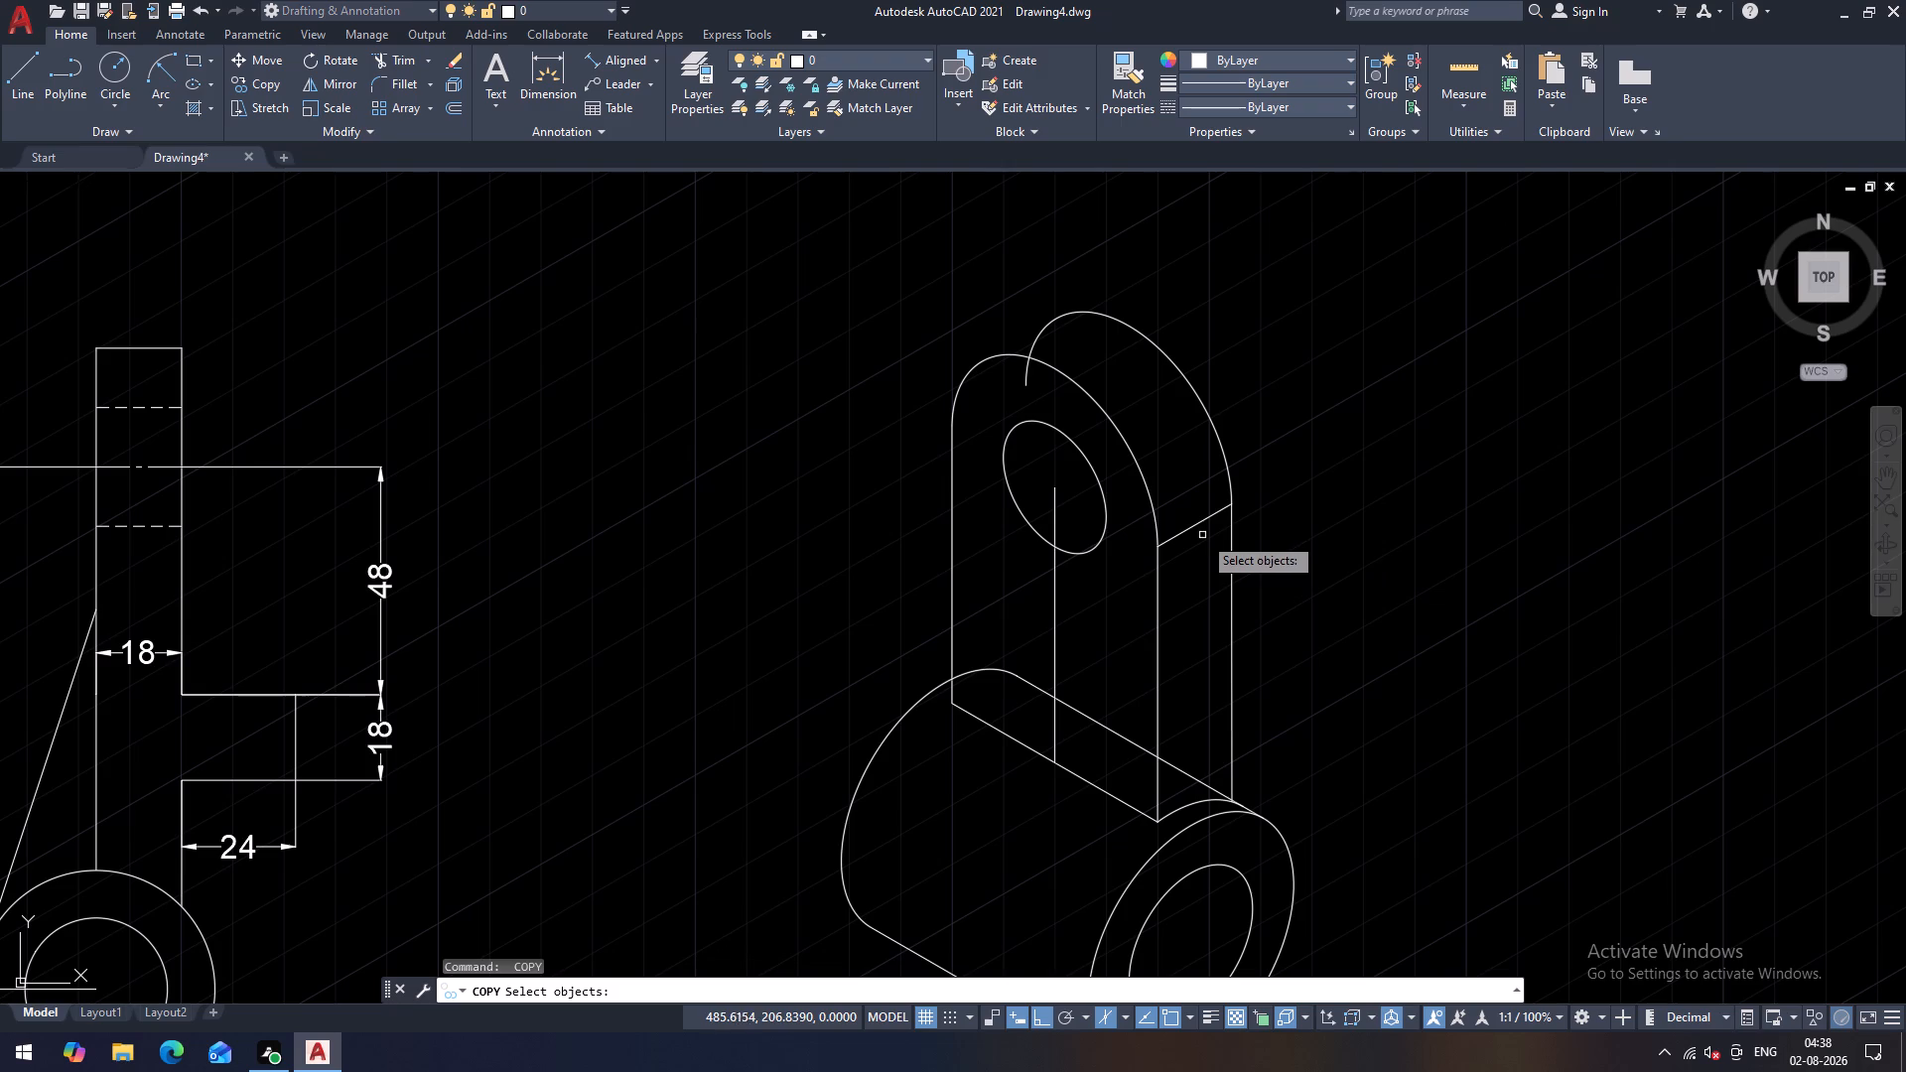
pyautogui.click(1185, 533)
pyautogui.press('space')
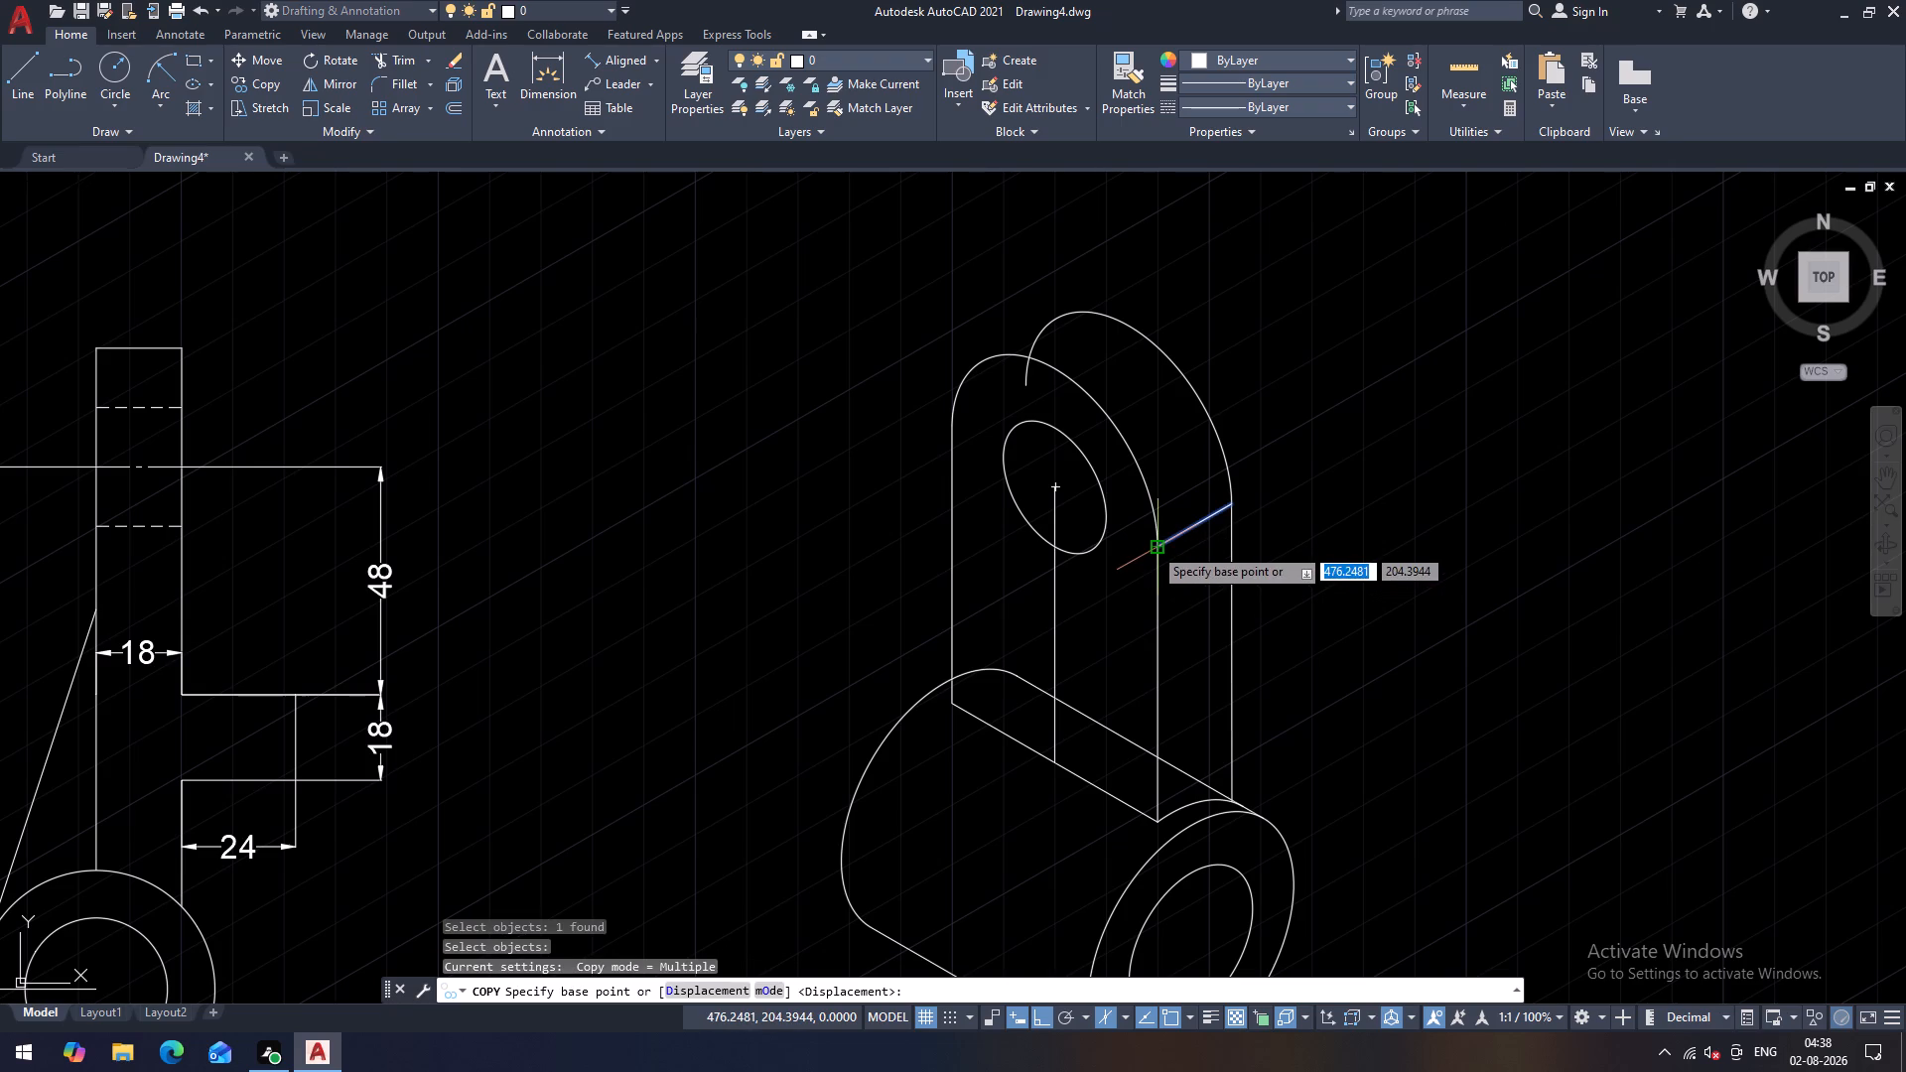
pyautogui.click(1153, 546)
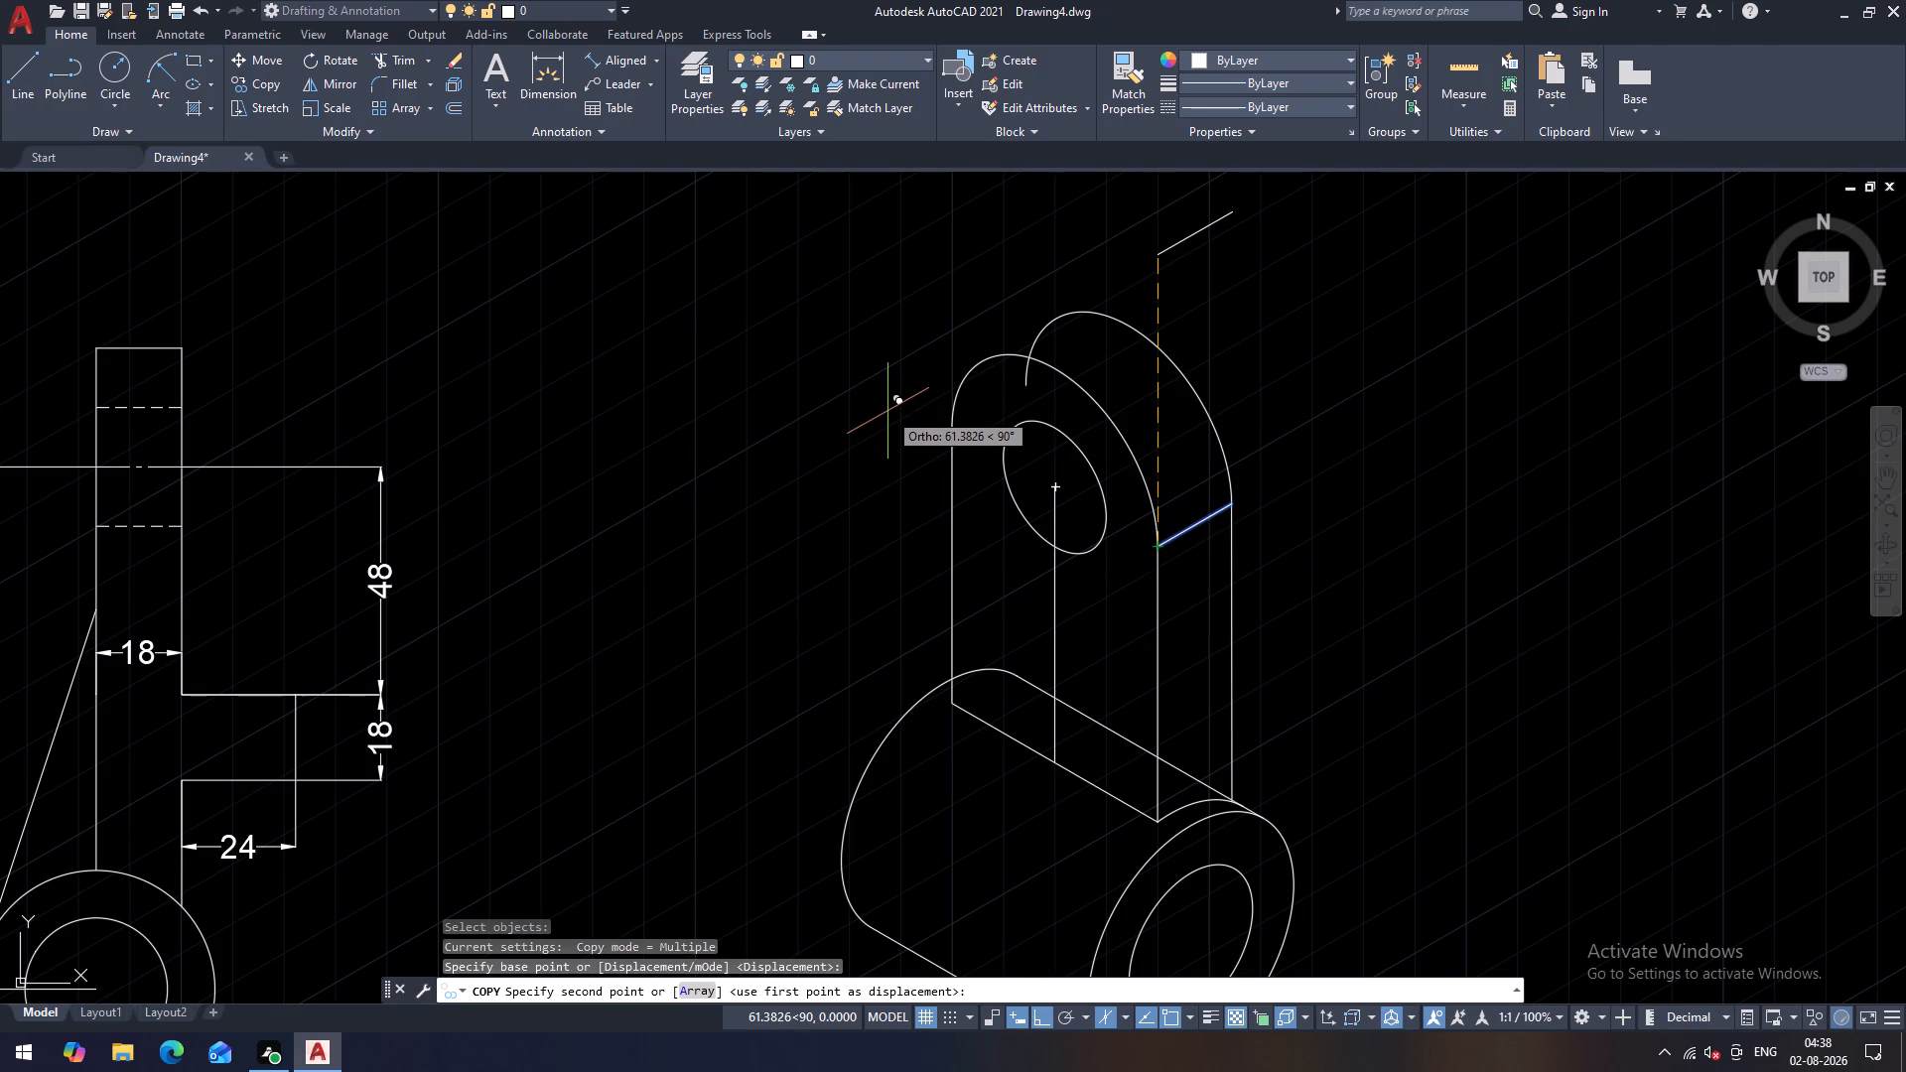
pyautogui.press('F5')
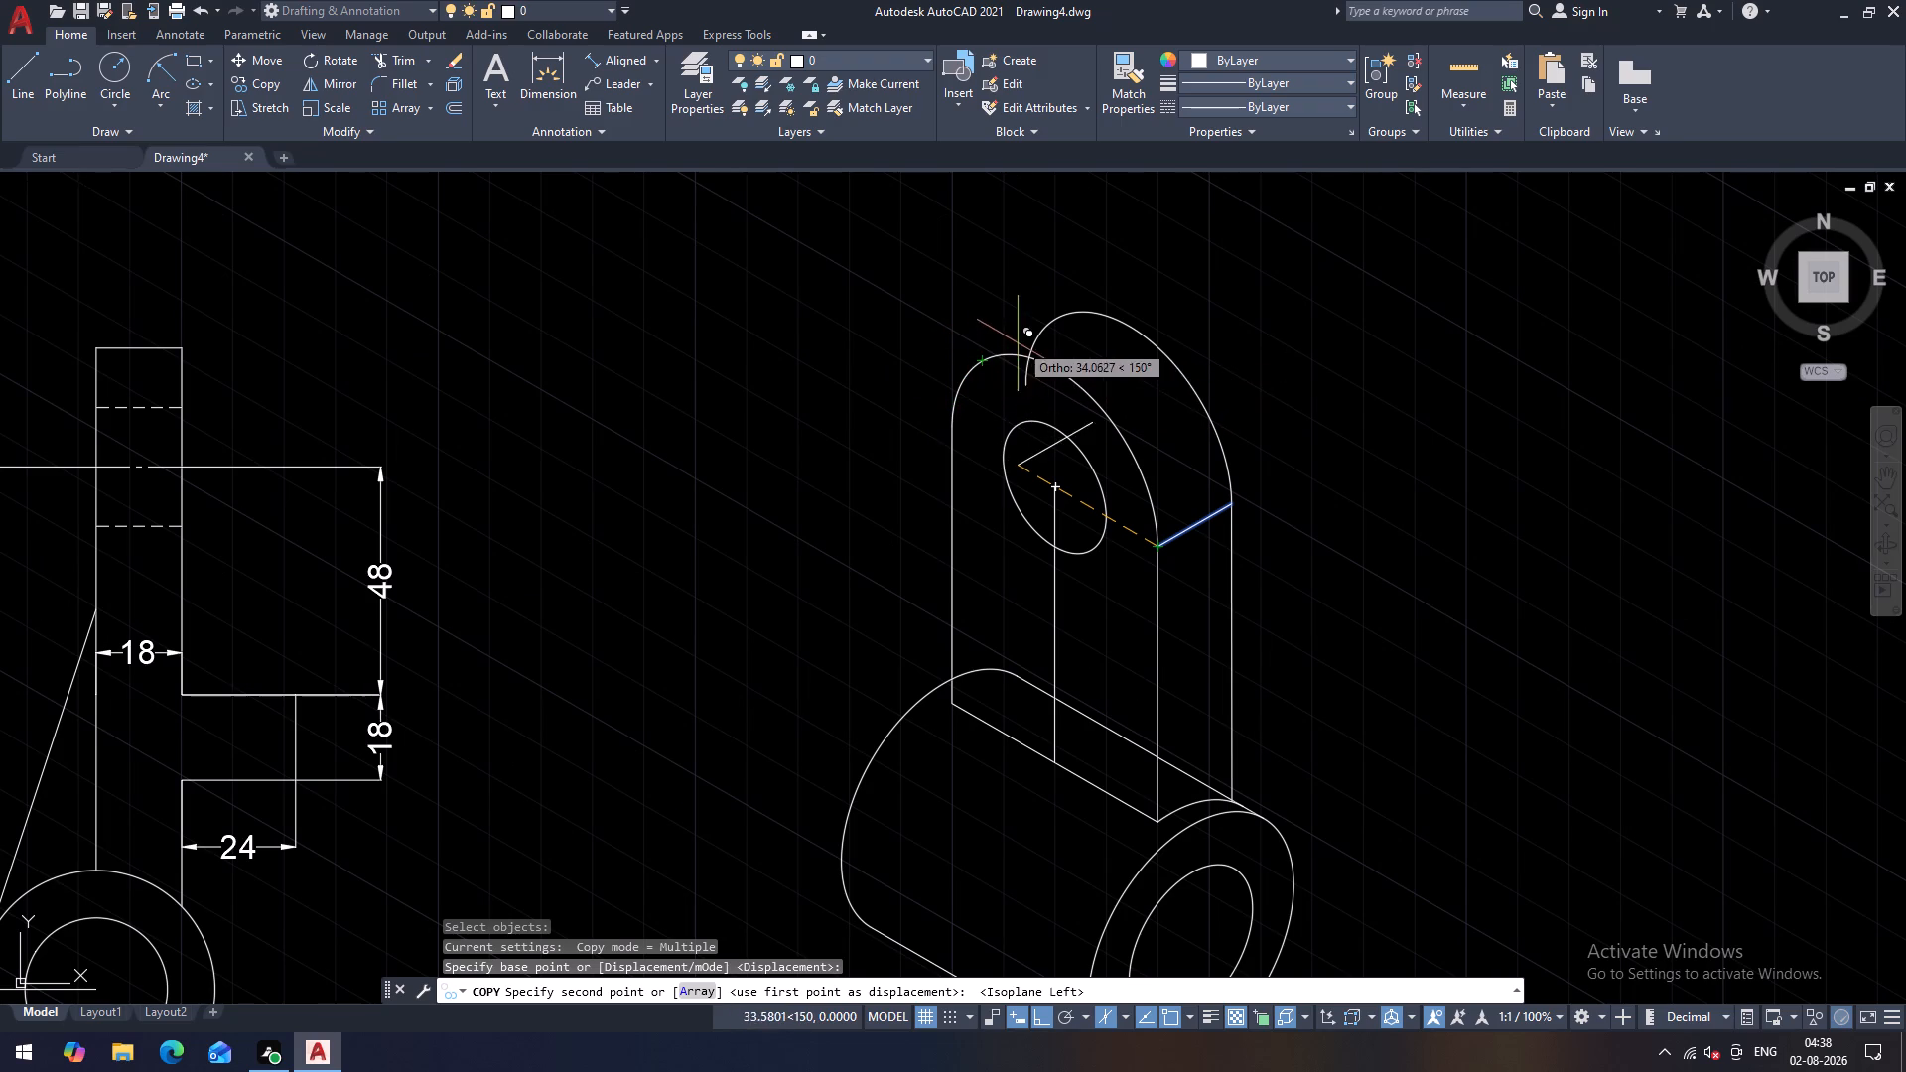
pyautogui.click(979, 359)
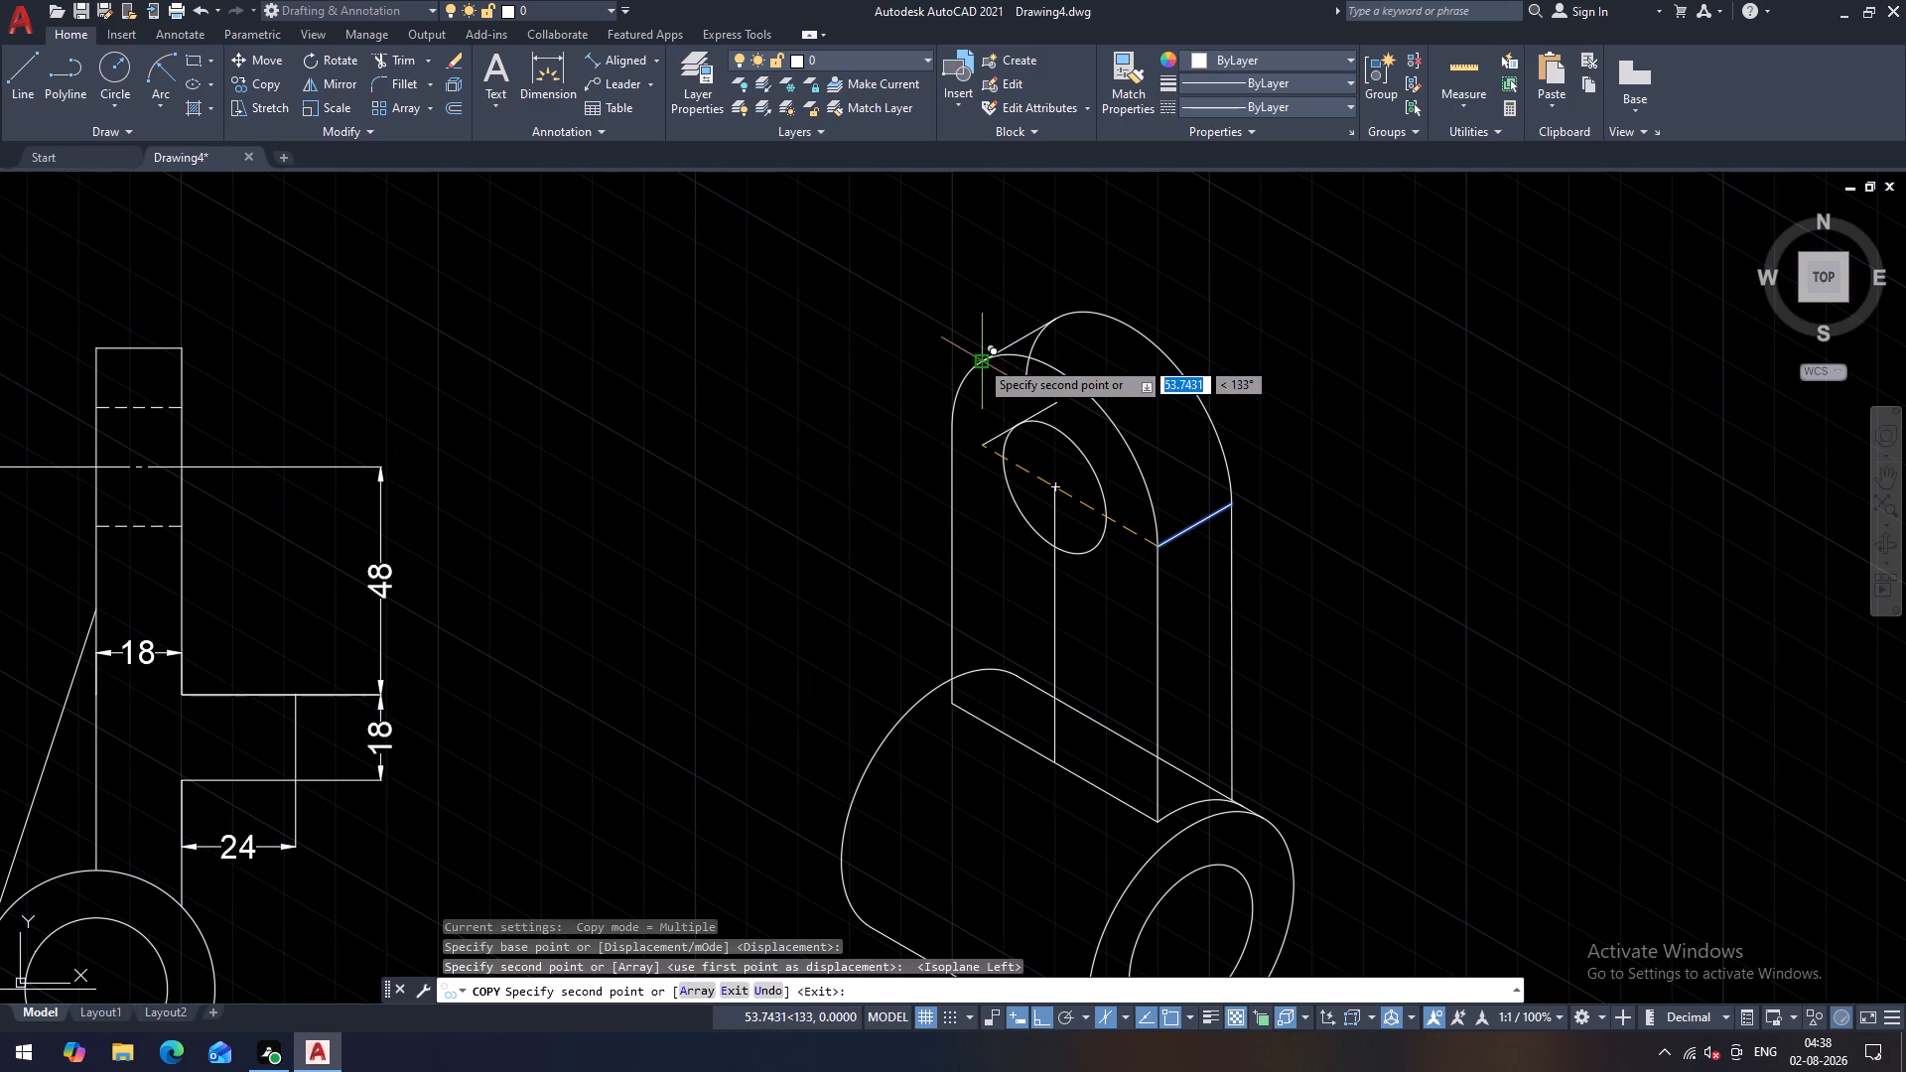
pyautogui.press('Escape')
# Trim away the hidden part of the rear arc between the shoulder edge and its lower end on the plate's face.
pyautogui.scroll(2, 1066, 355)
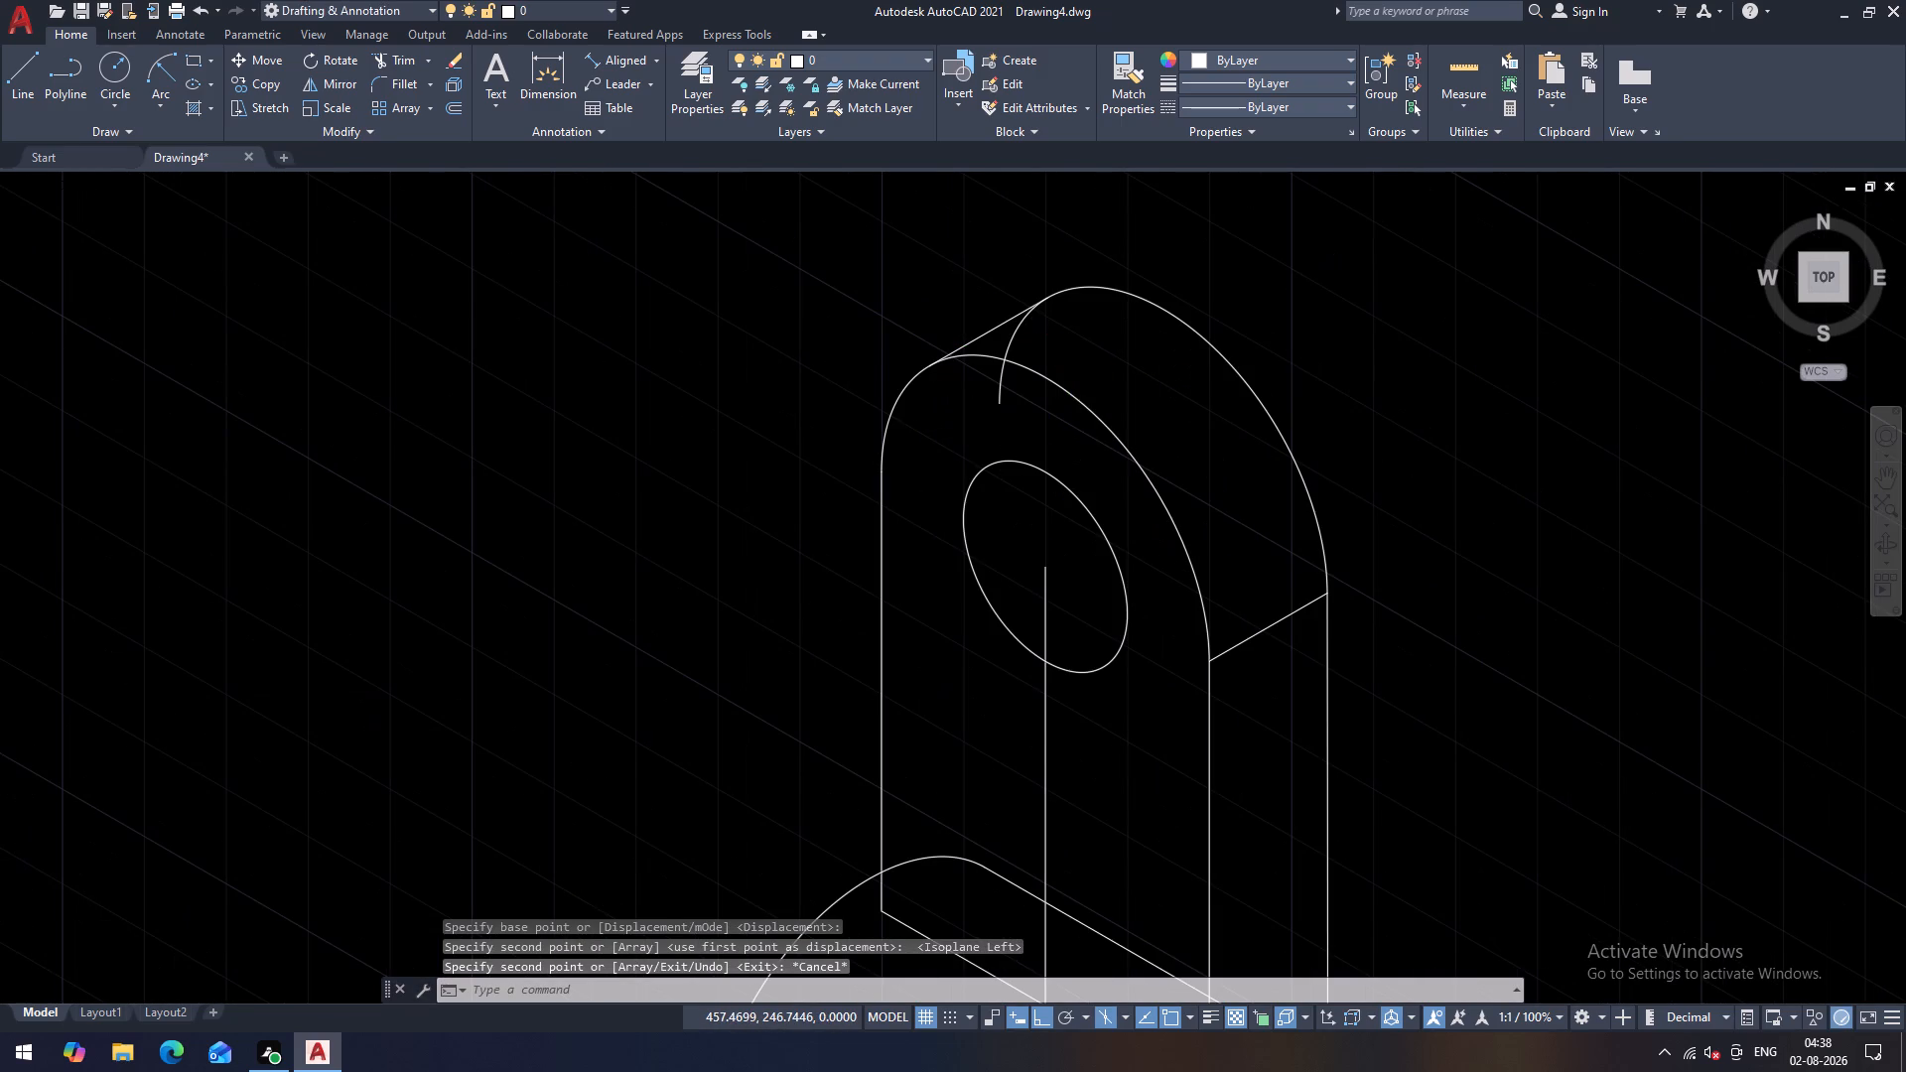
pyautogui.scroll(3, 877, 347)
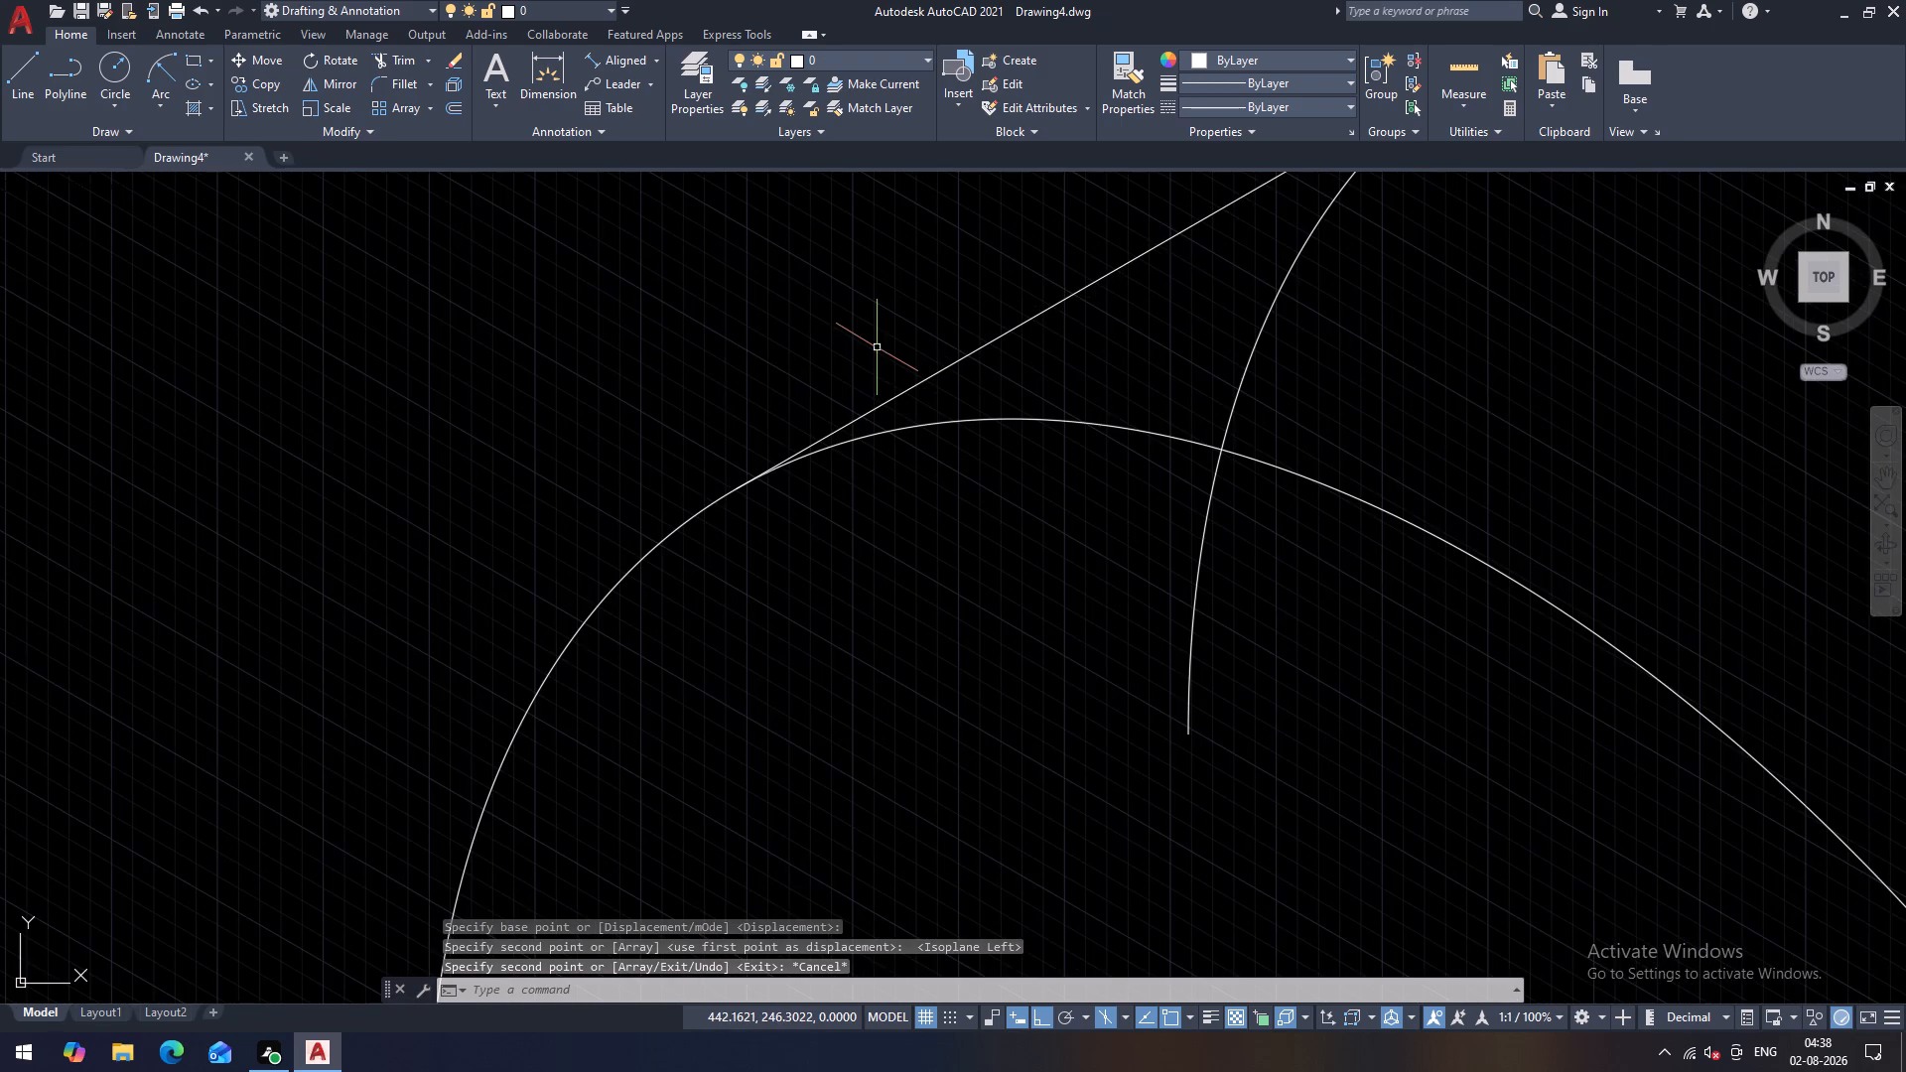
pyautogui.scroll(-3, 877, 393)
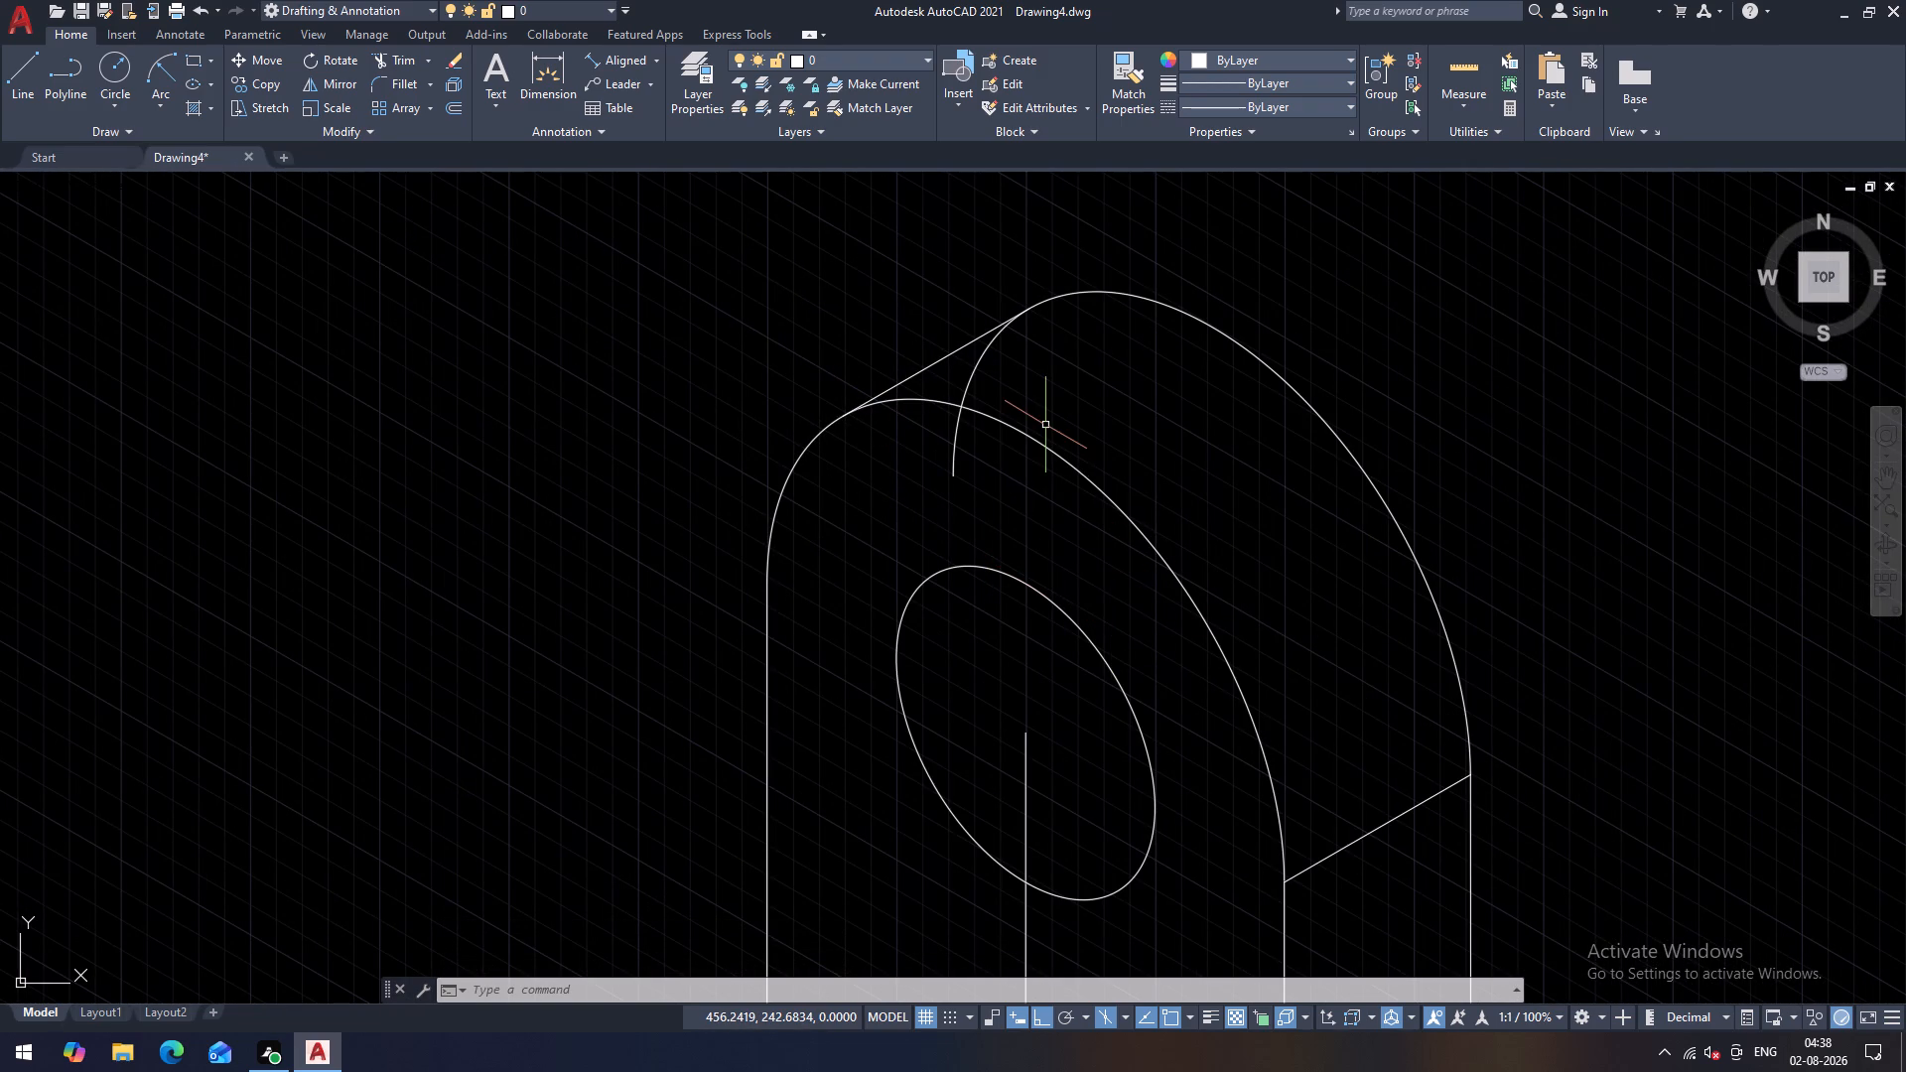
pyautogui.write('tr')
pyautogui.press('space')
pyautogui.press('space')
pyautogui.click(980, 361)
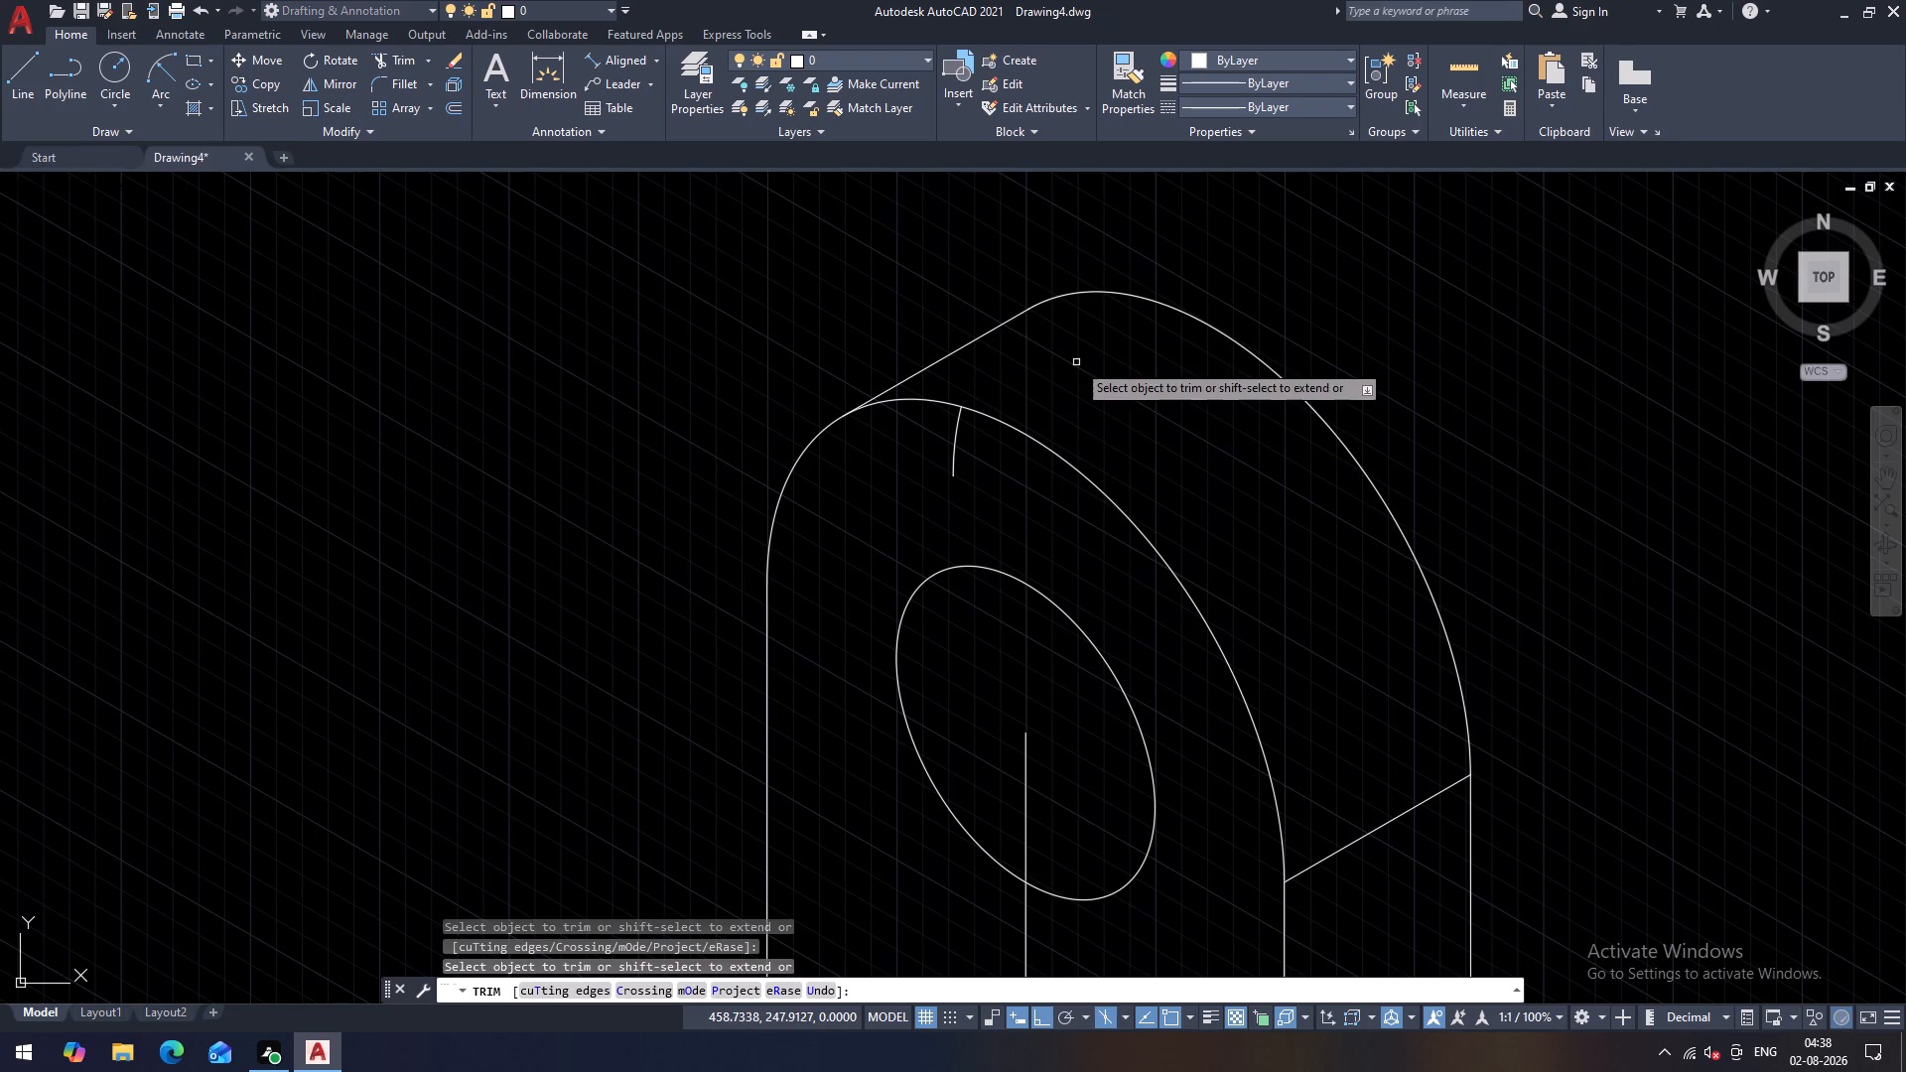
pyautogui.click(954, 456)
pyautogui.scroll(-2, 962, 486)
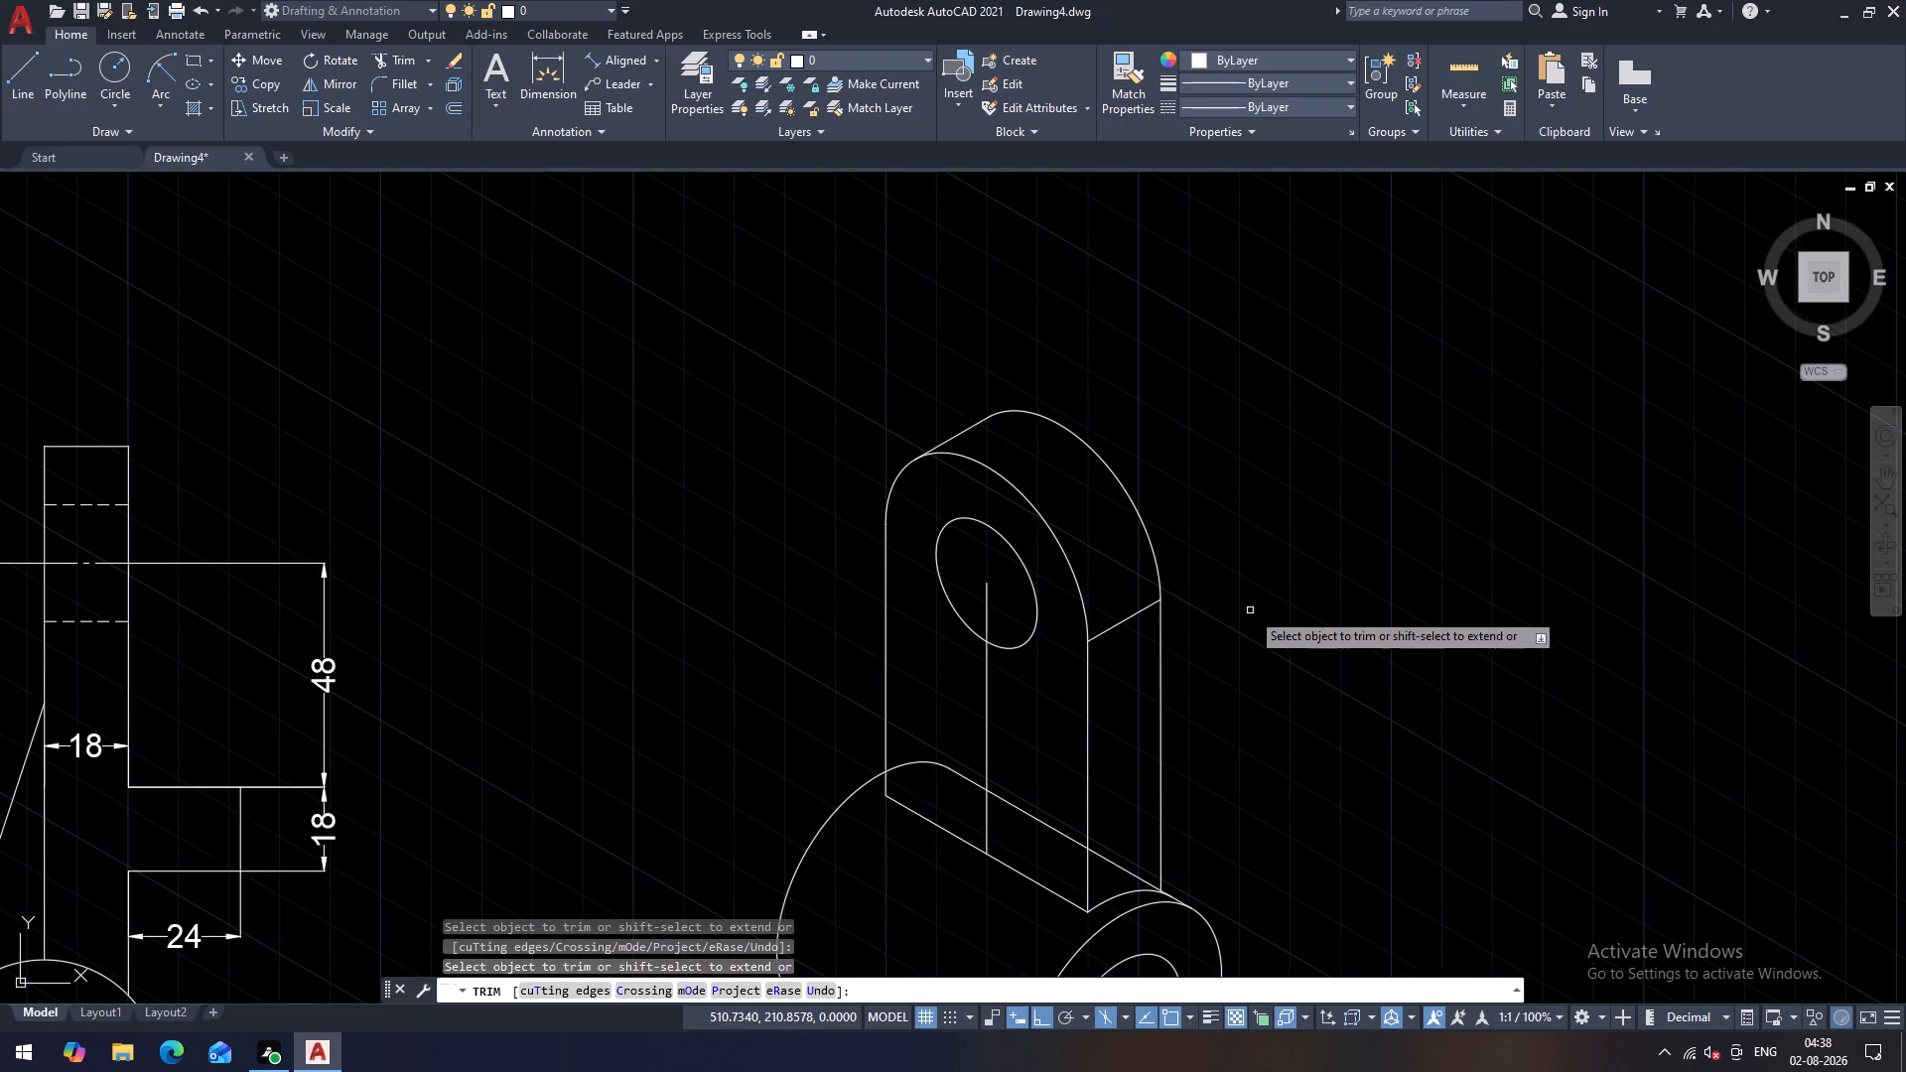
pyautogui.scroll(-1, 1250, 610)
pyautogui.moveTo(1245, 713); pyautogui.dragTo(1263, 663, button='middle')
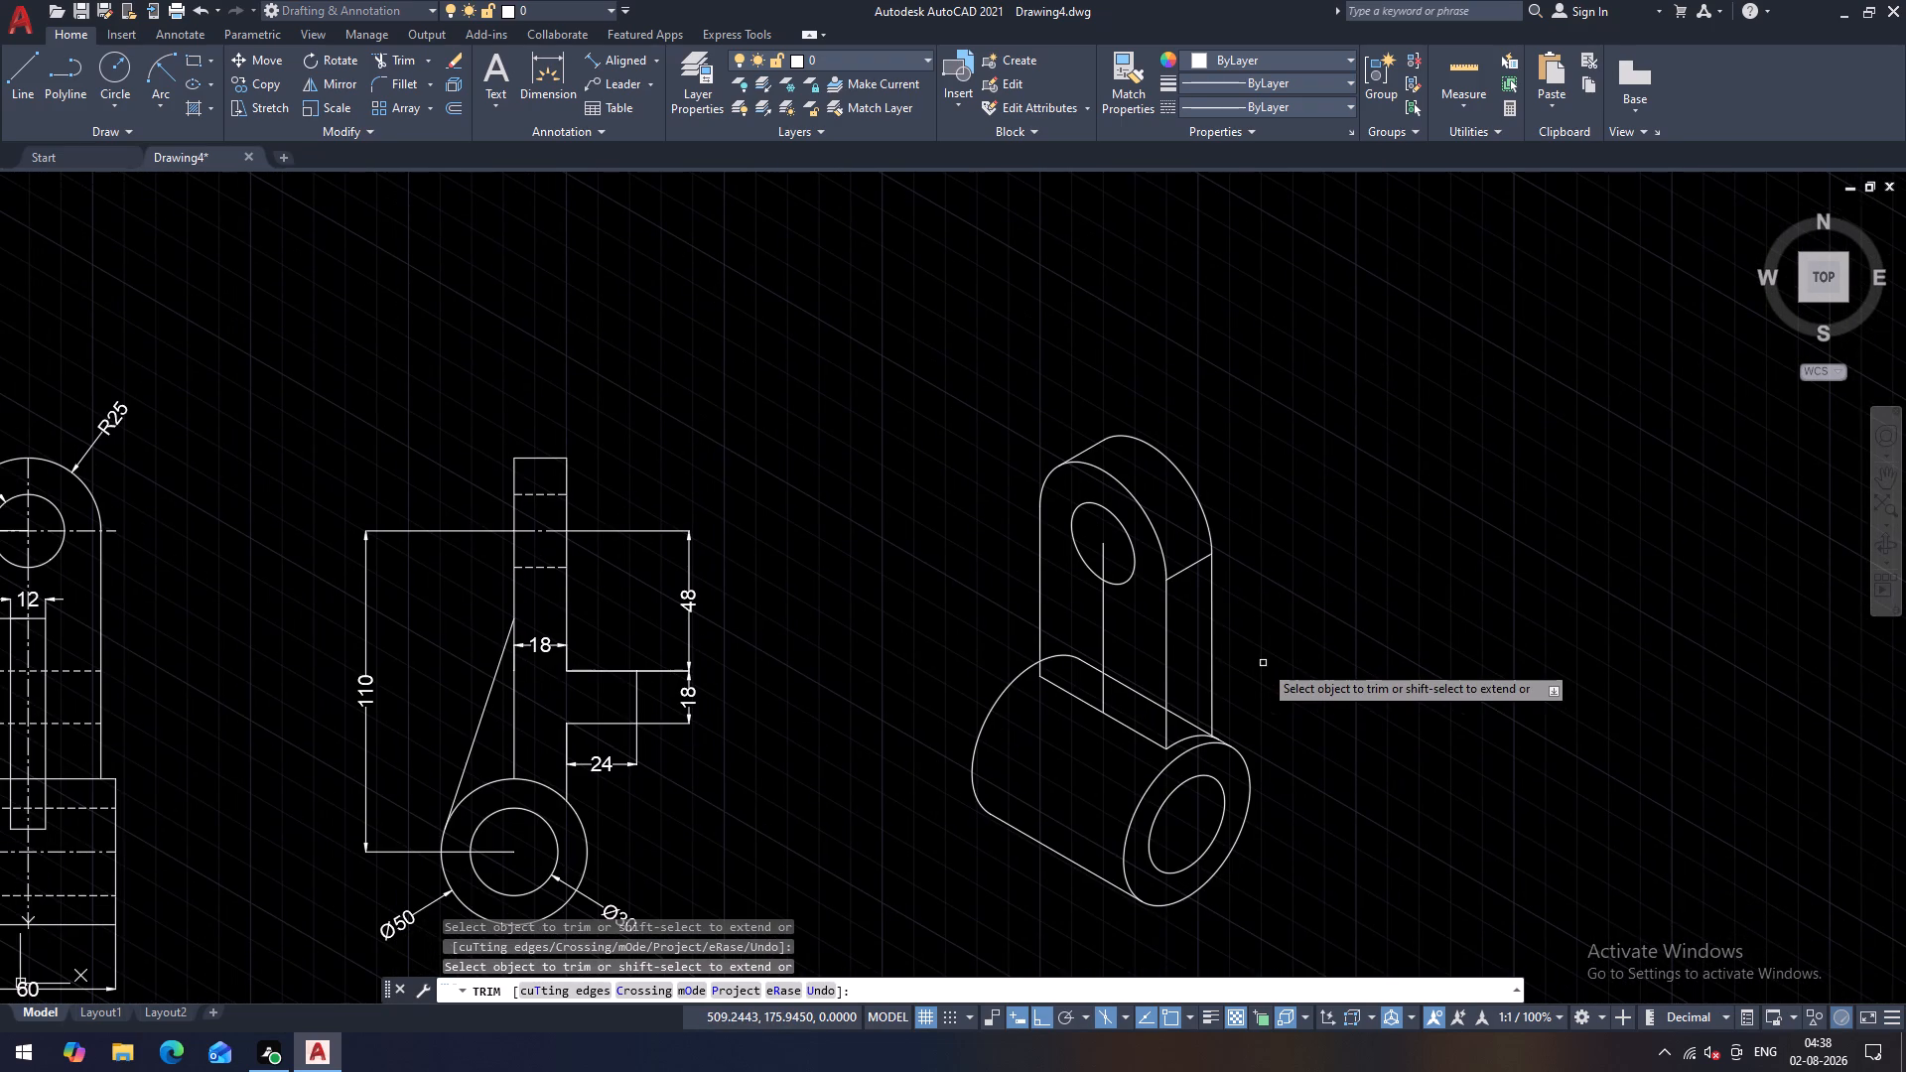
pyautogui.press('Escape')
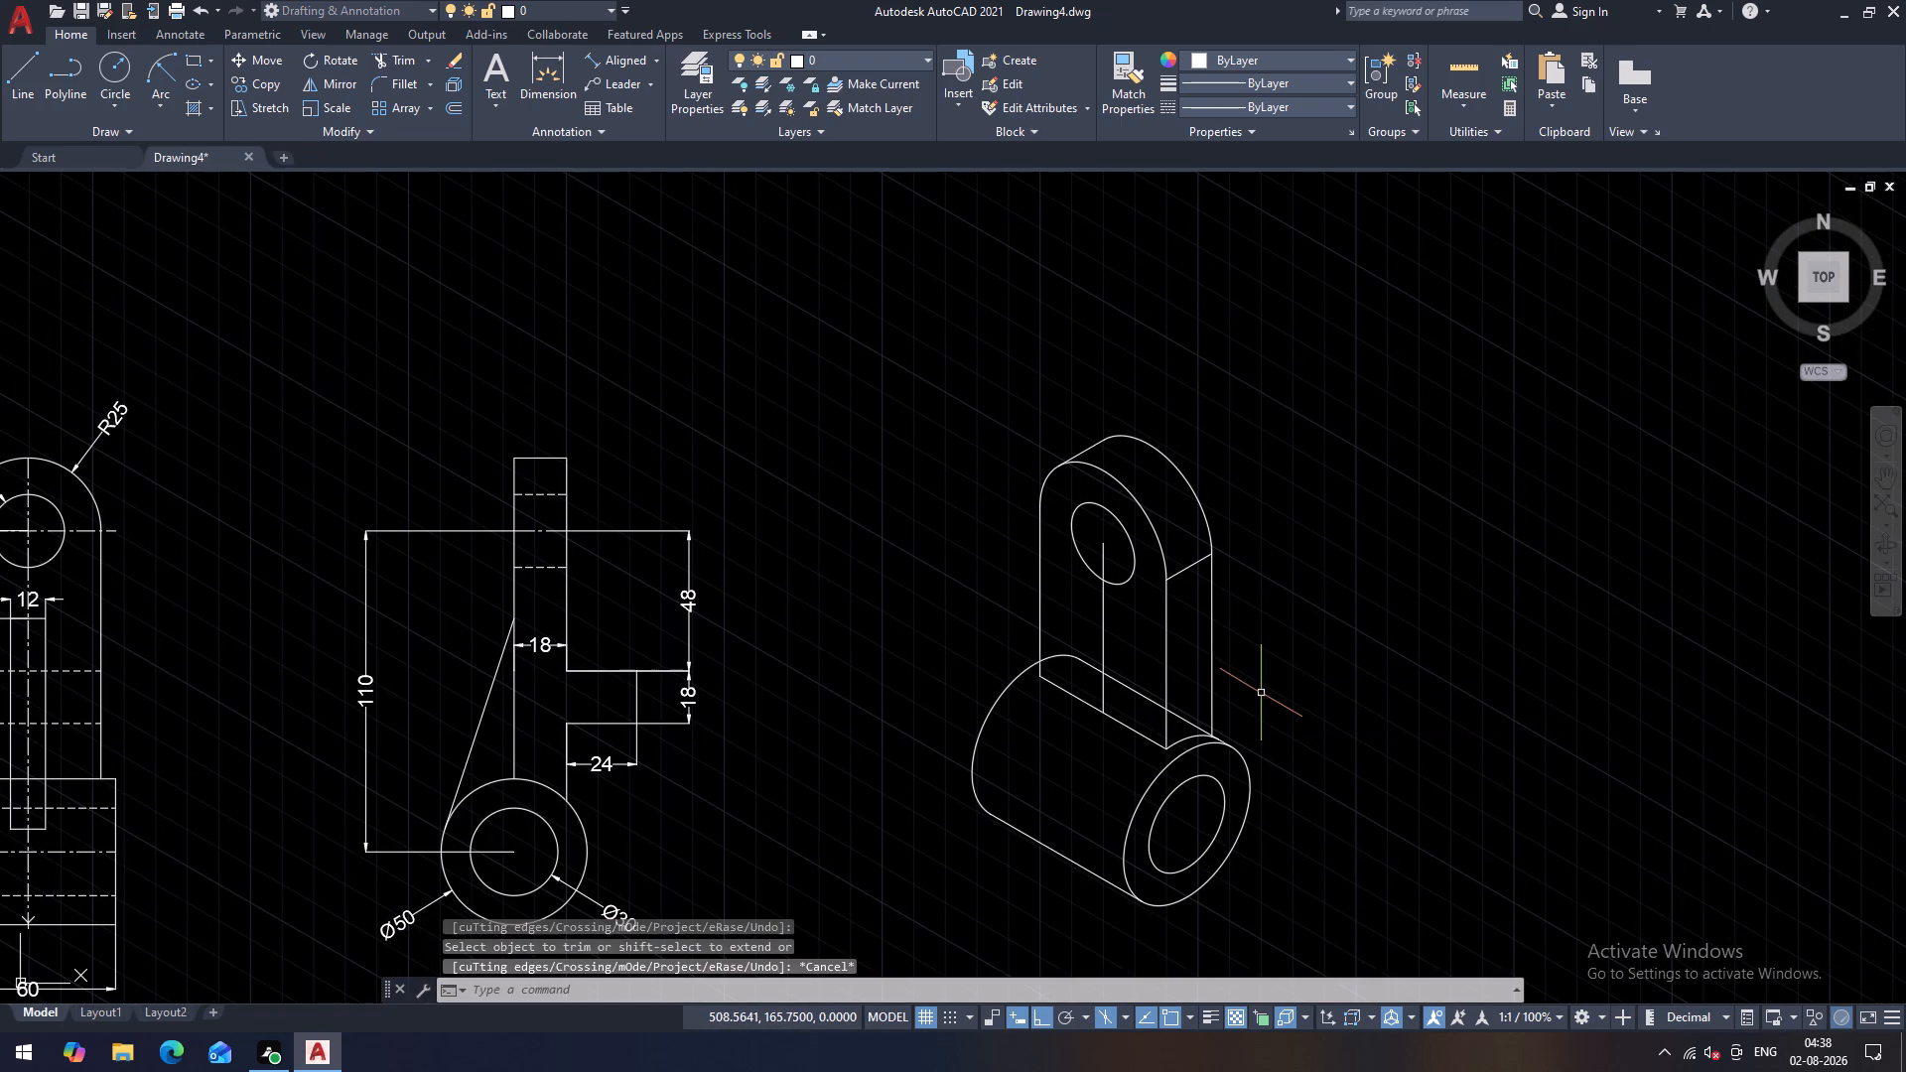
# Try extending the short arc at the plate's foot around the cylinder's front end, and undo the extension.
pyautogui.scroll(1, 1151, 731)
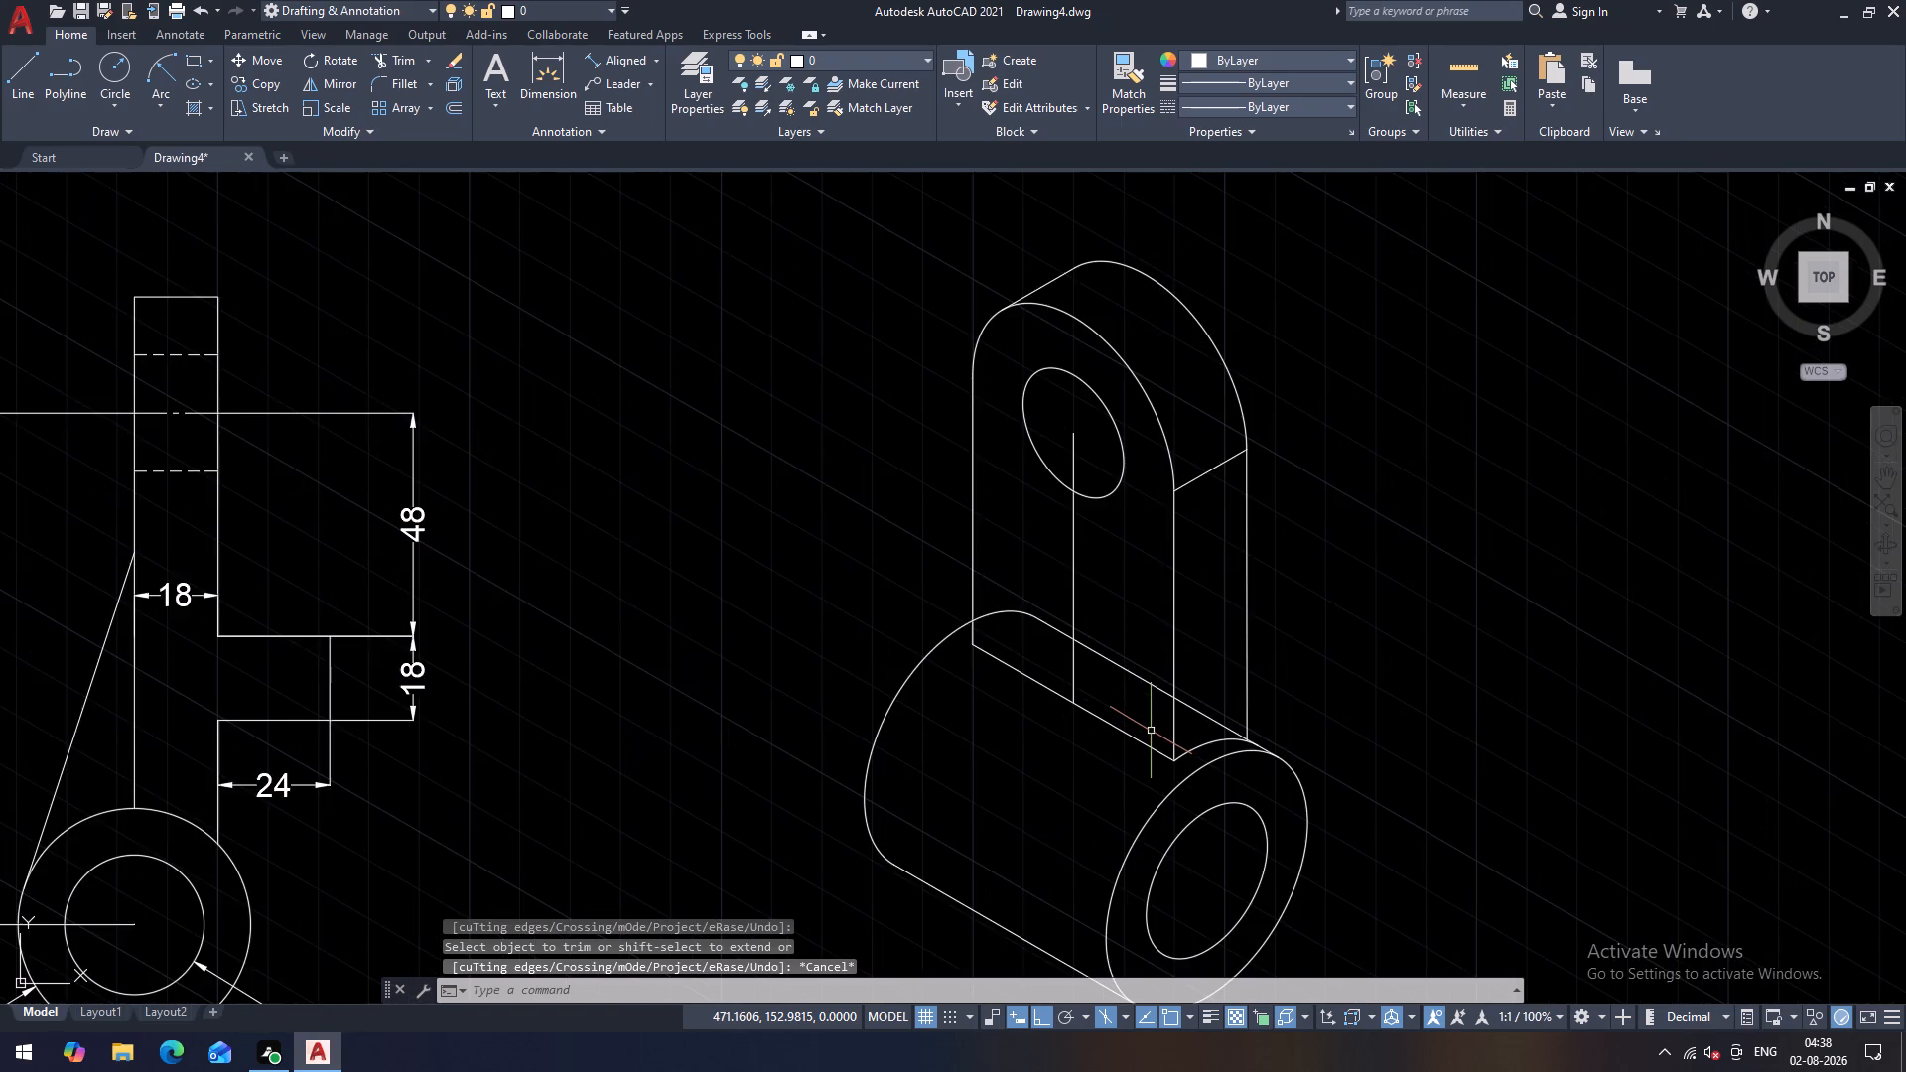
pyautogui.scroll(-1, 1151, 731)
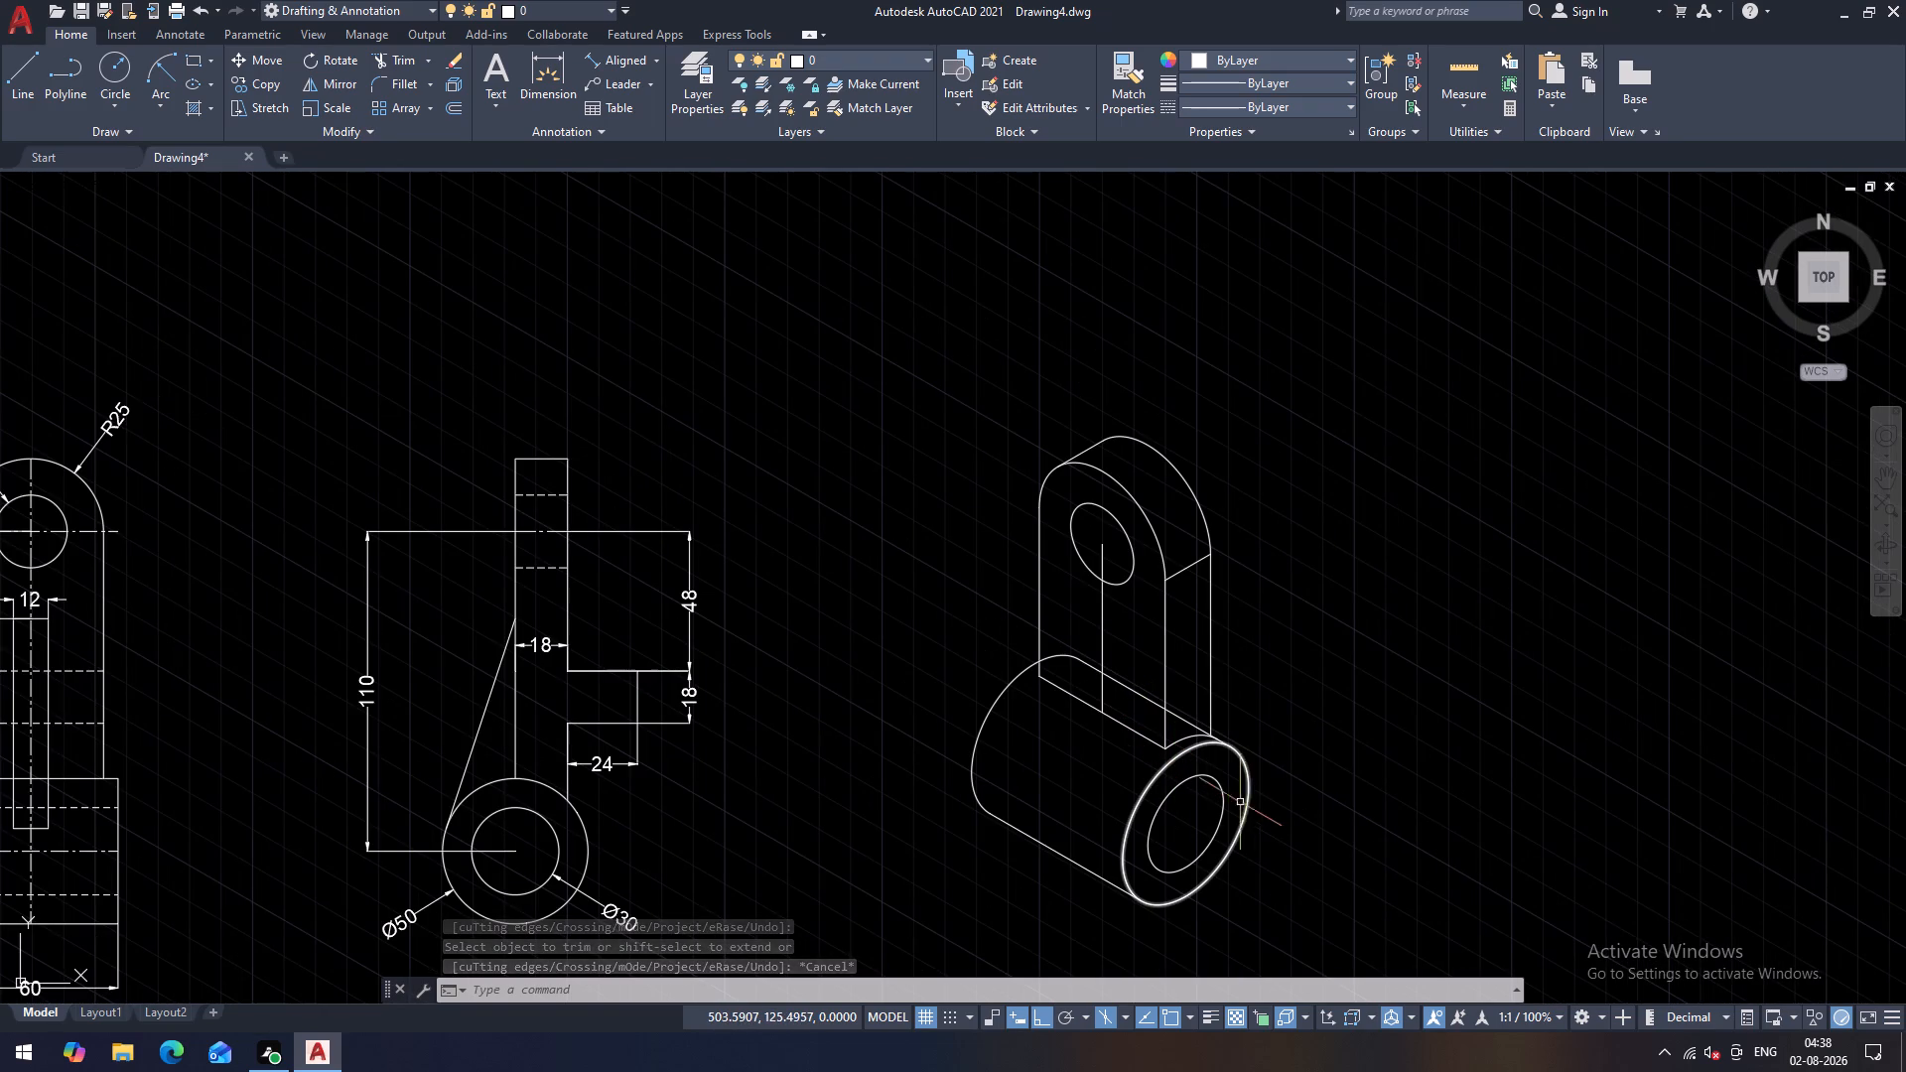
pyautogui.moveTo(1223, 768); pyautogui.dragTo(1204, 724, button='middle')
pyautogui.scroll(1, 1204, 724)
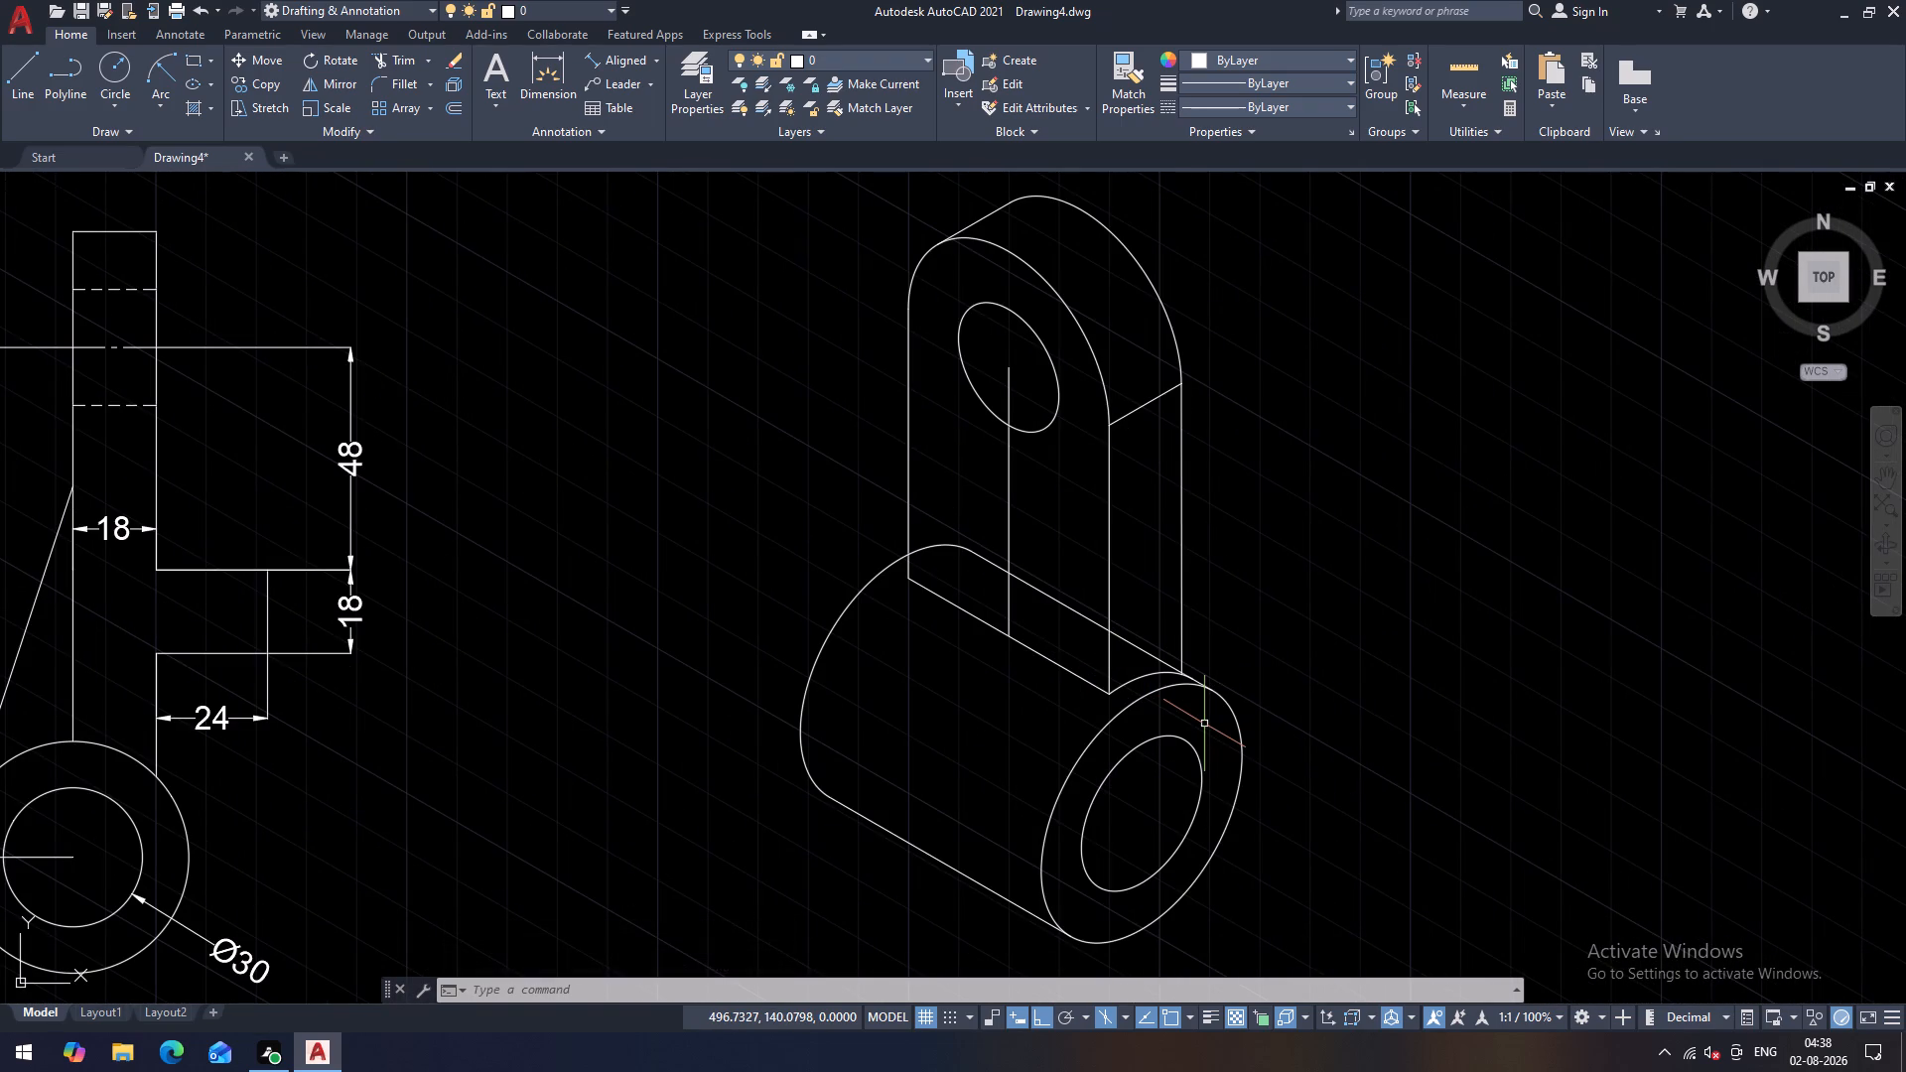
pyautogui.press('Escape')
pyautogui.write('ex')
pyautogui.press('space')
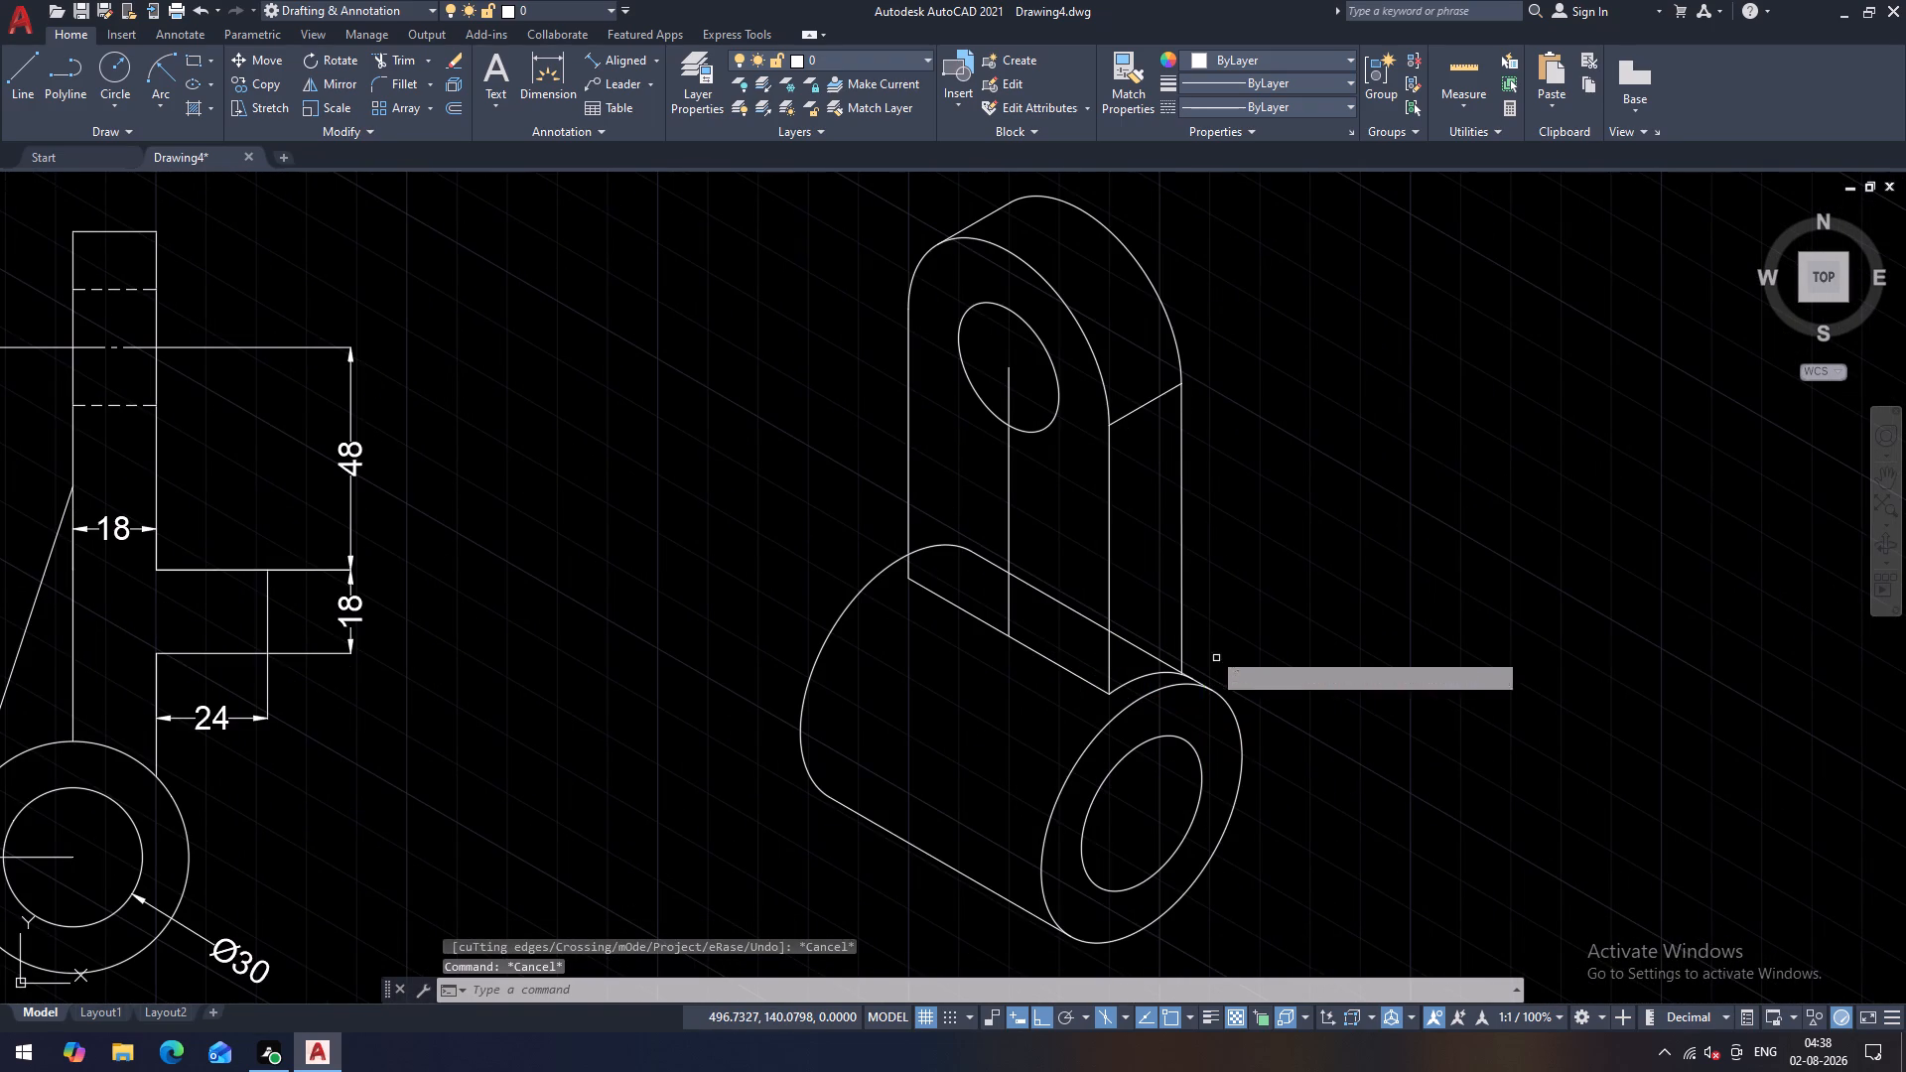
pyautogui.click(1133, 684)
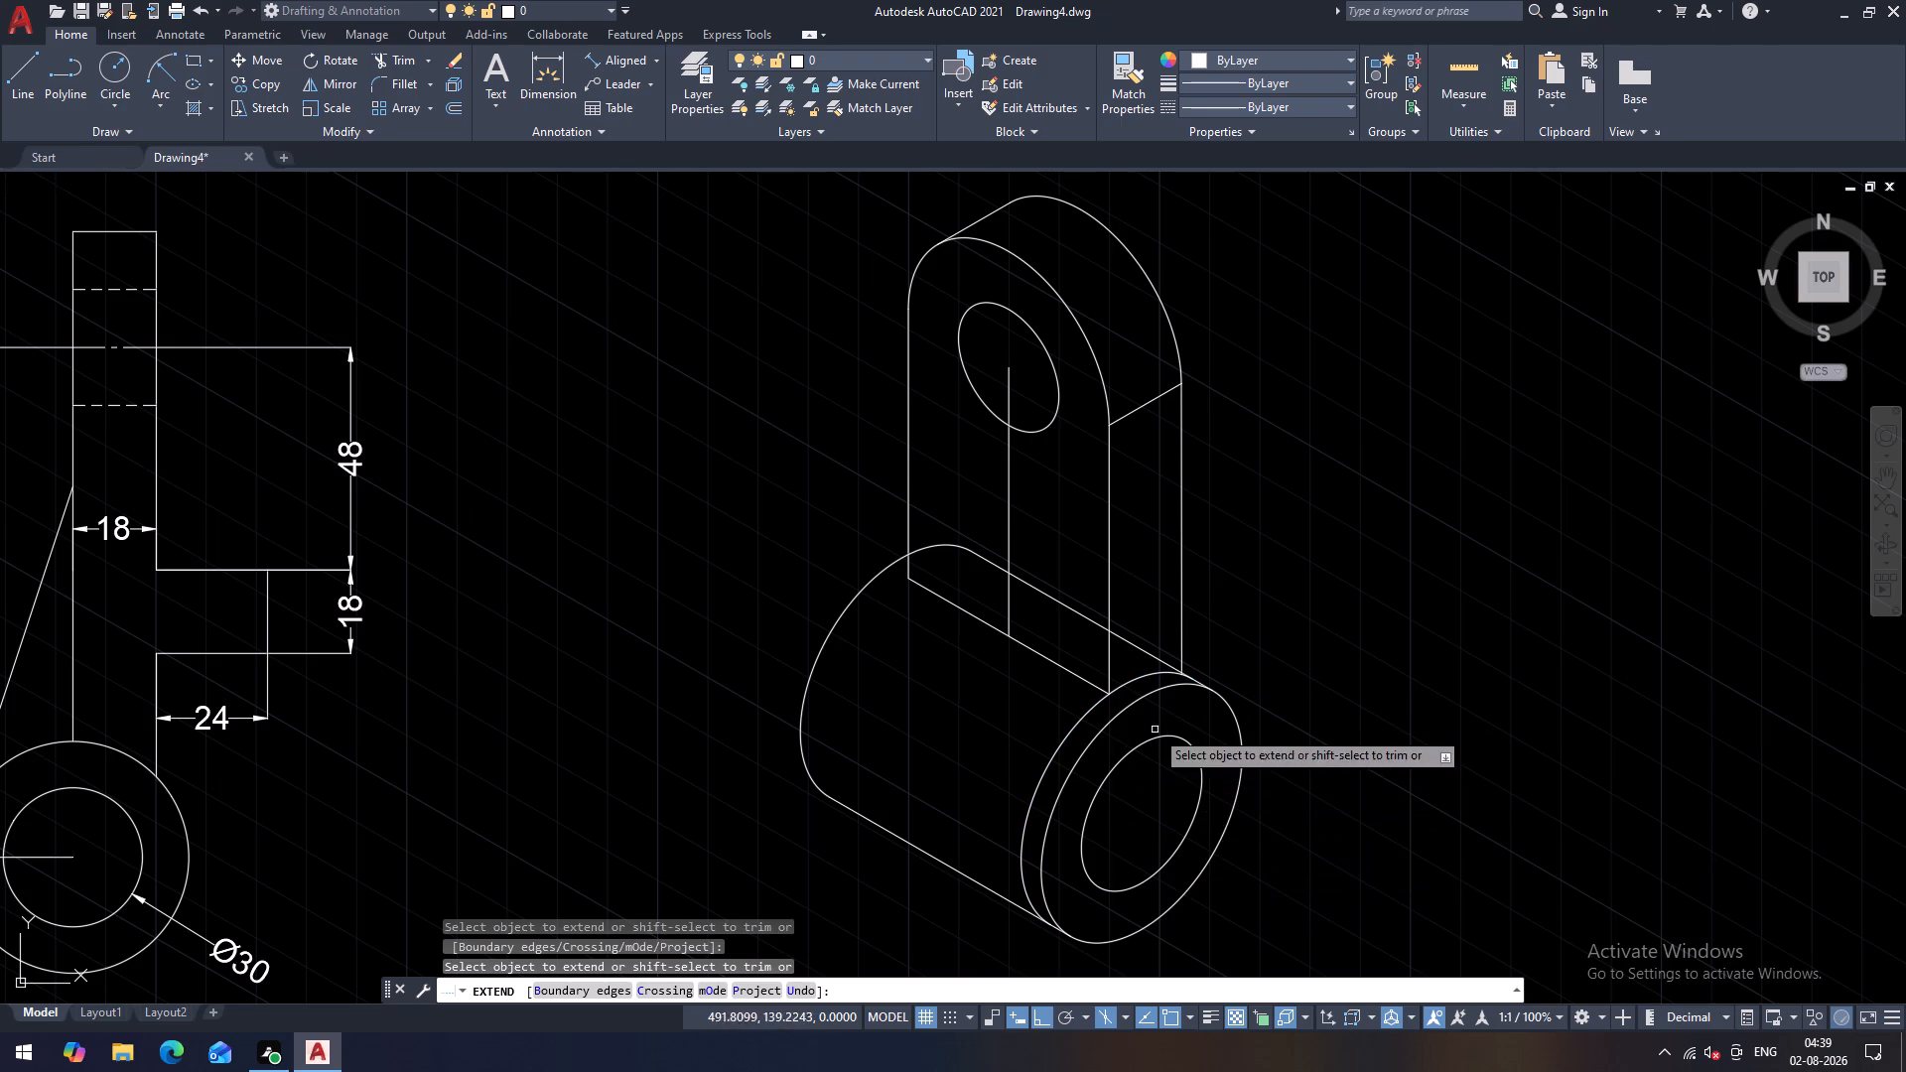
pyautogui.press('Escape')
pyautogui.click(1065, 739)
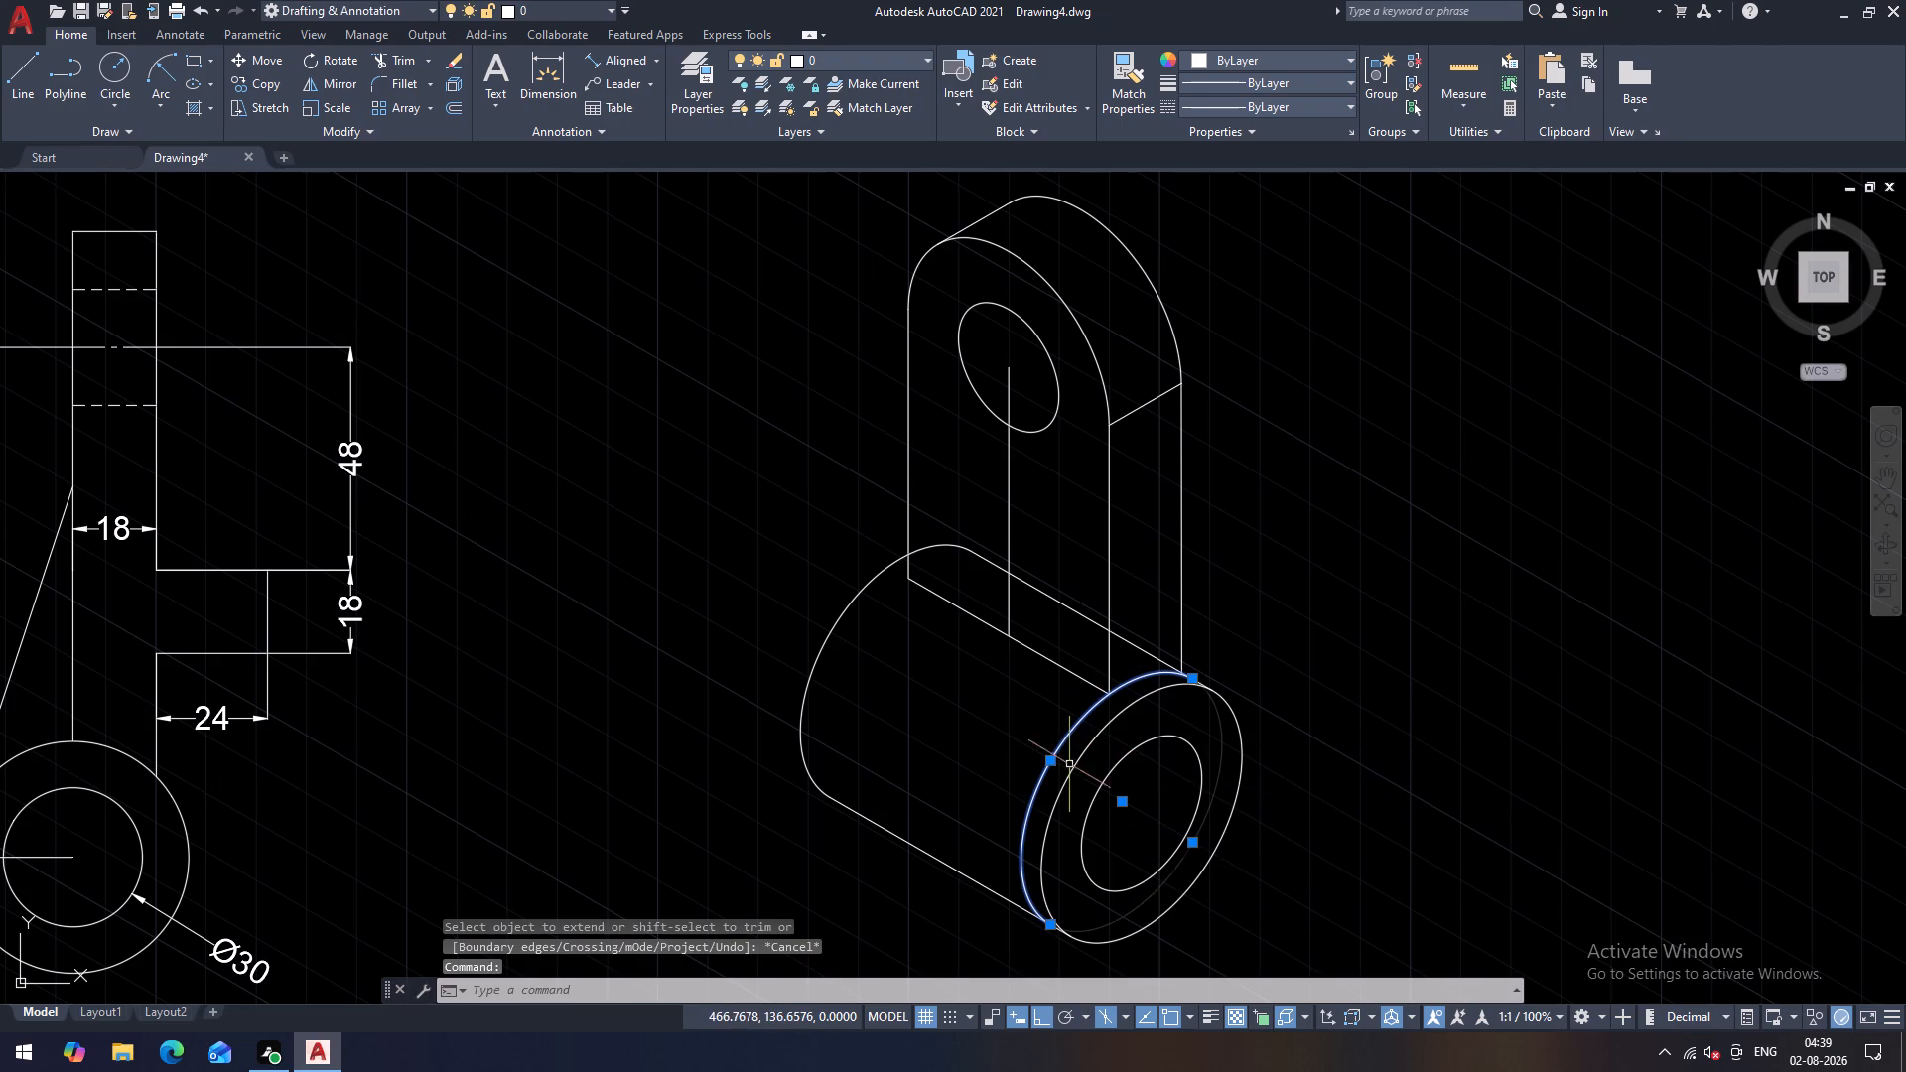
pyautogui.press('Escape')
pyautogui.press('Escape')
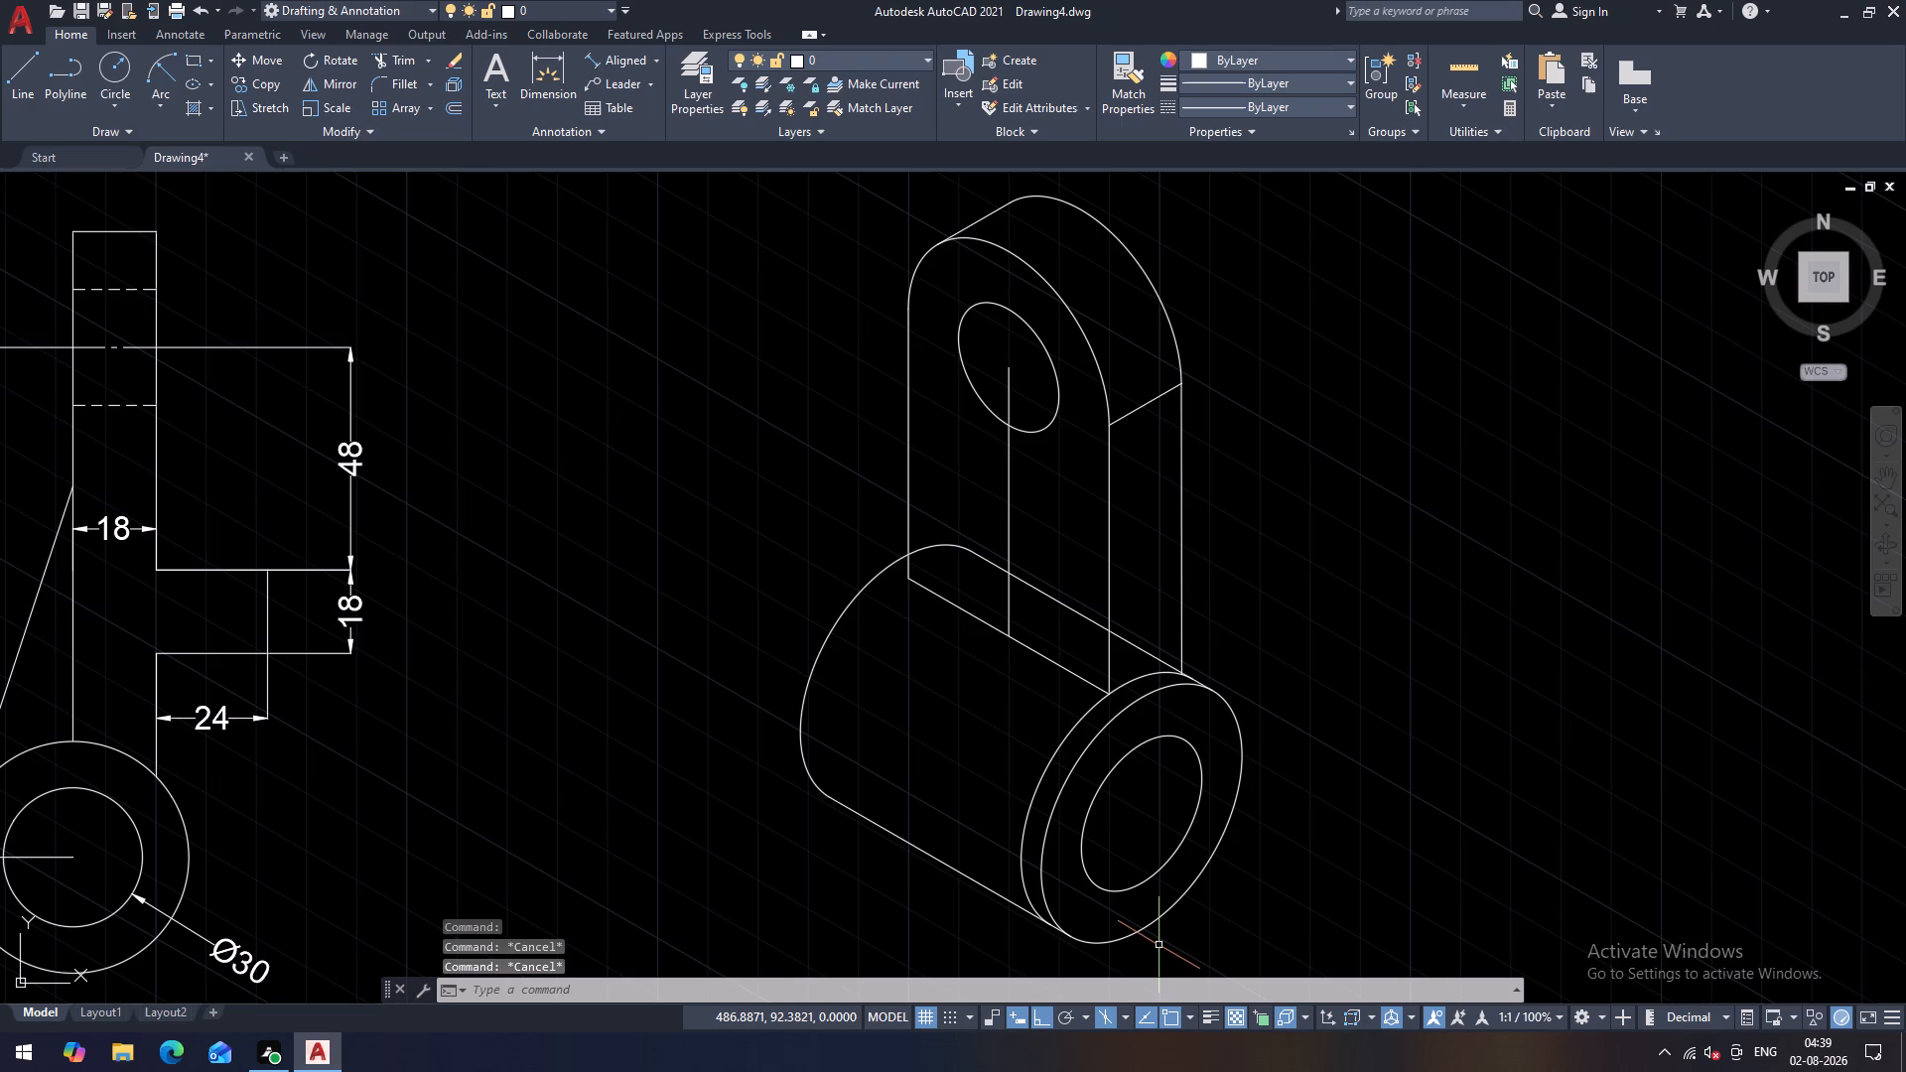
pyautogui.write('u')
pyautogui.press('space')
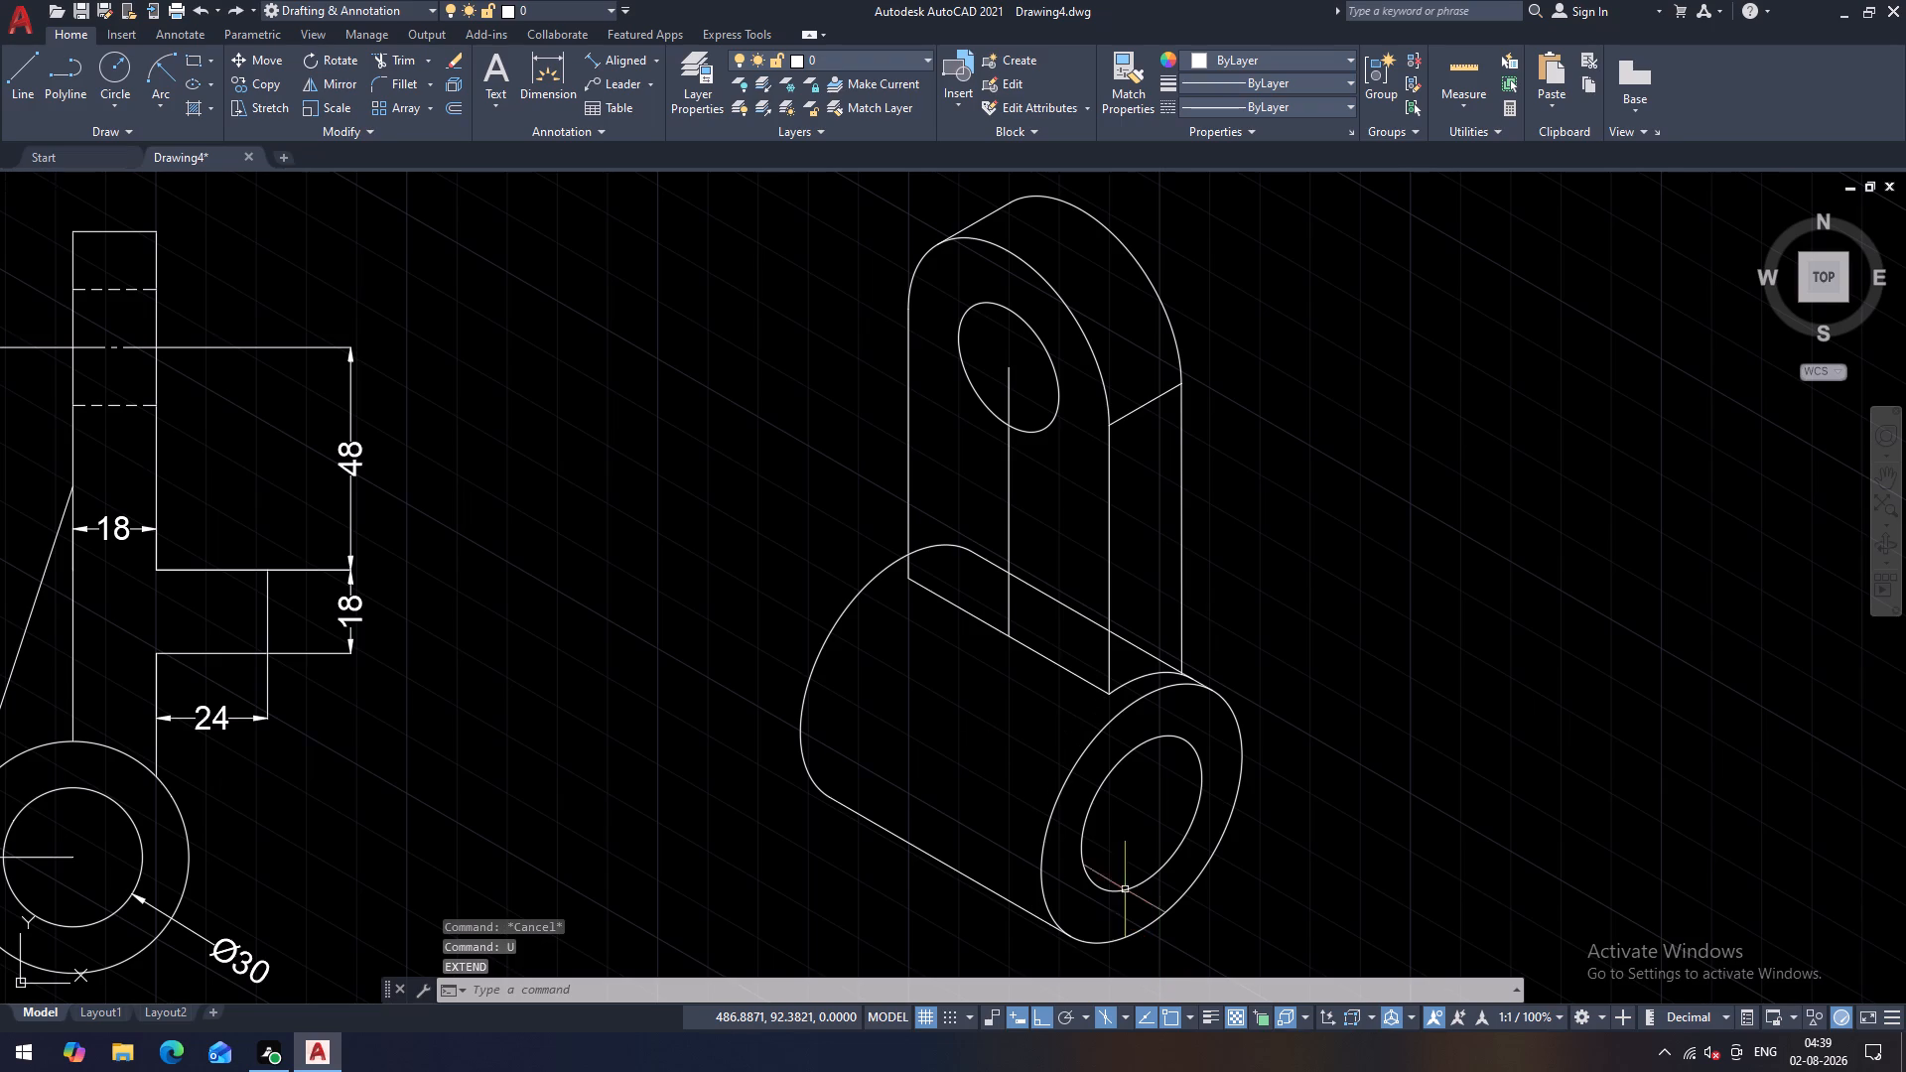
# Draw a line 6 long from the plate's hole centre along the 330° isometric direction, parallel to the cylinder axis.
pyautogui.moveTo(962, 708); pyautogui.dragTo(965, 788, button='middle')
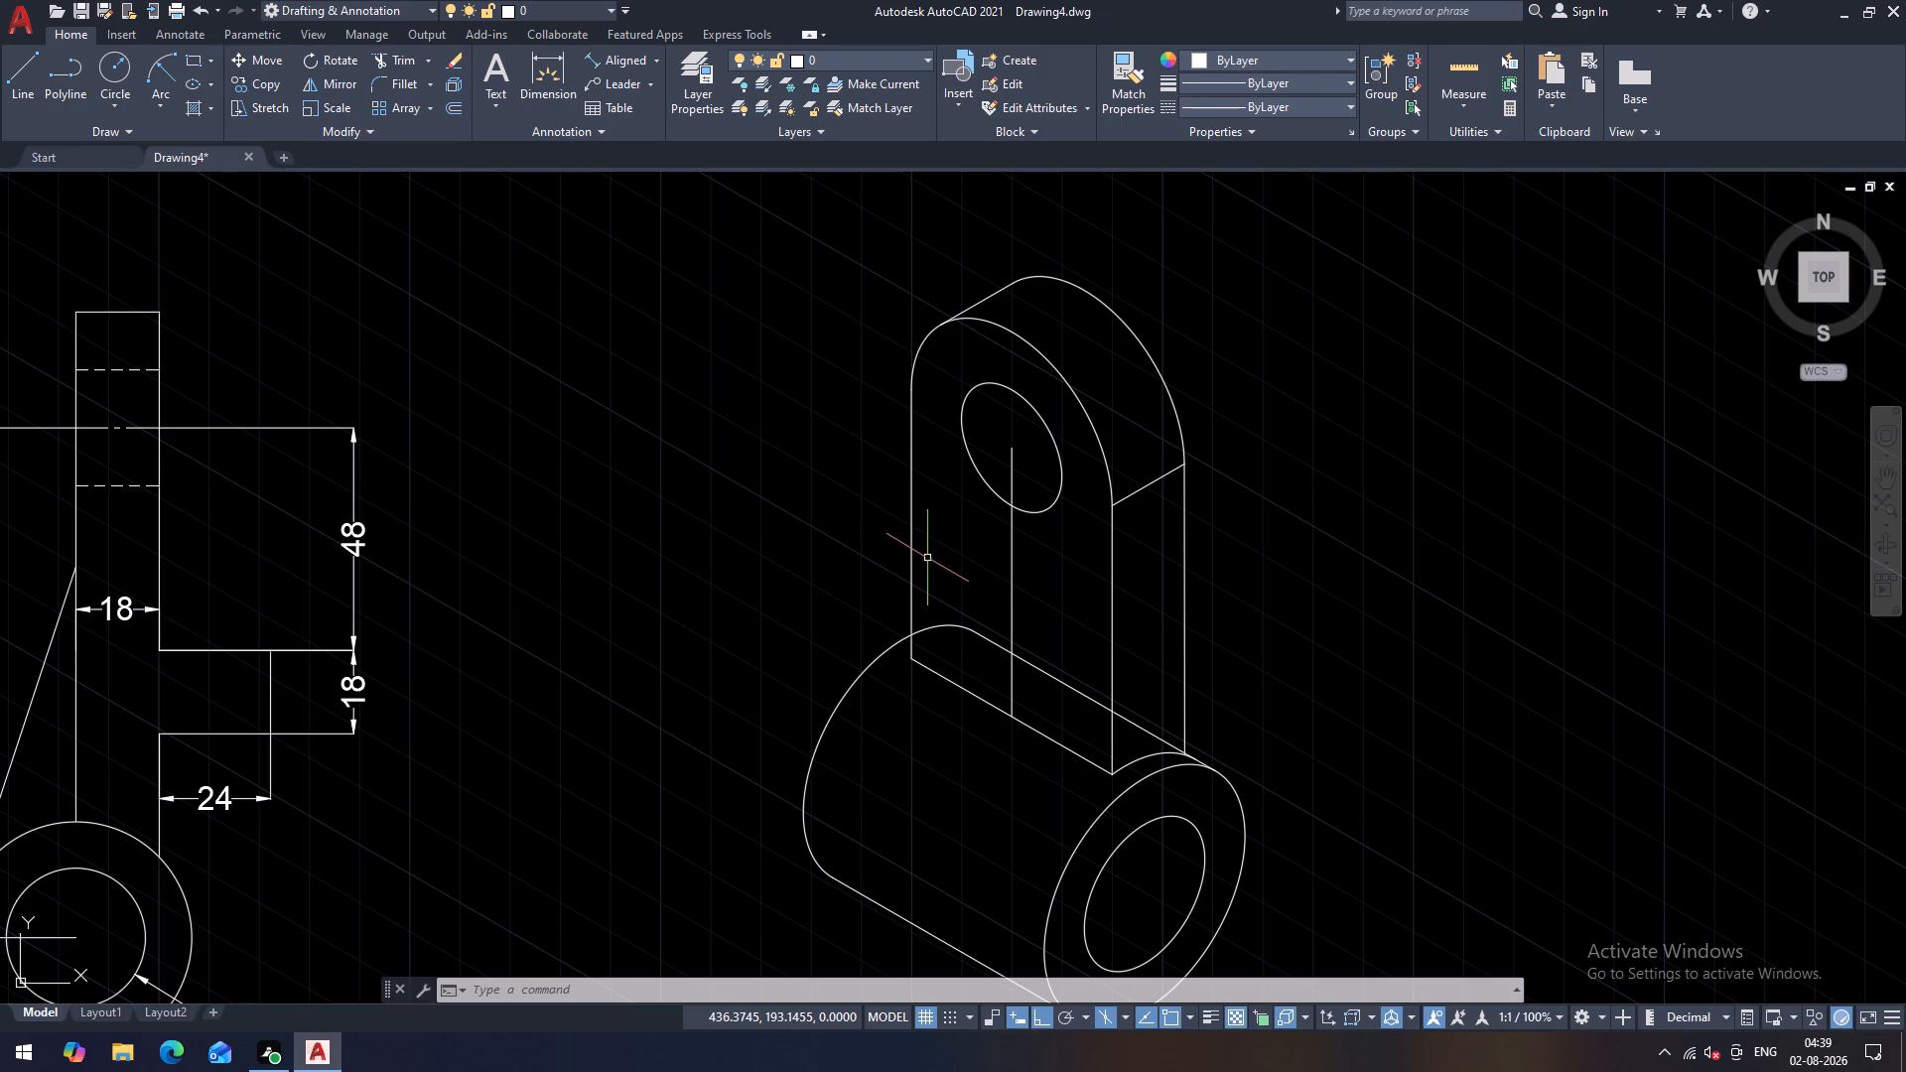
pyautogui.click(40, 65)
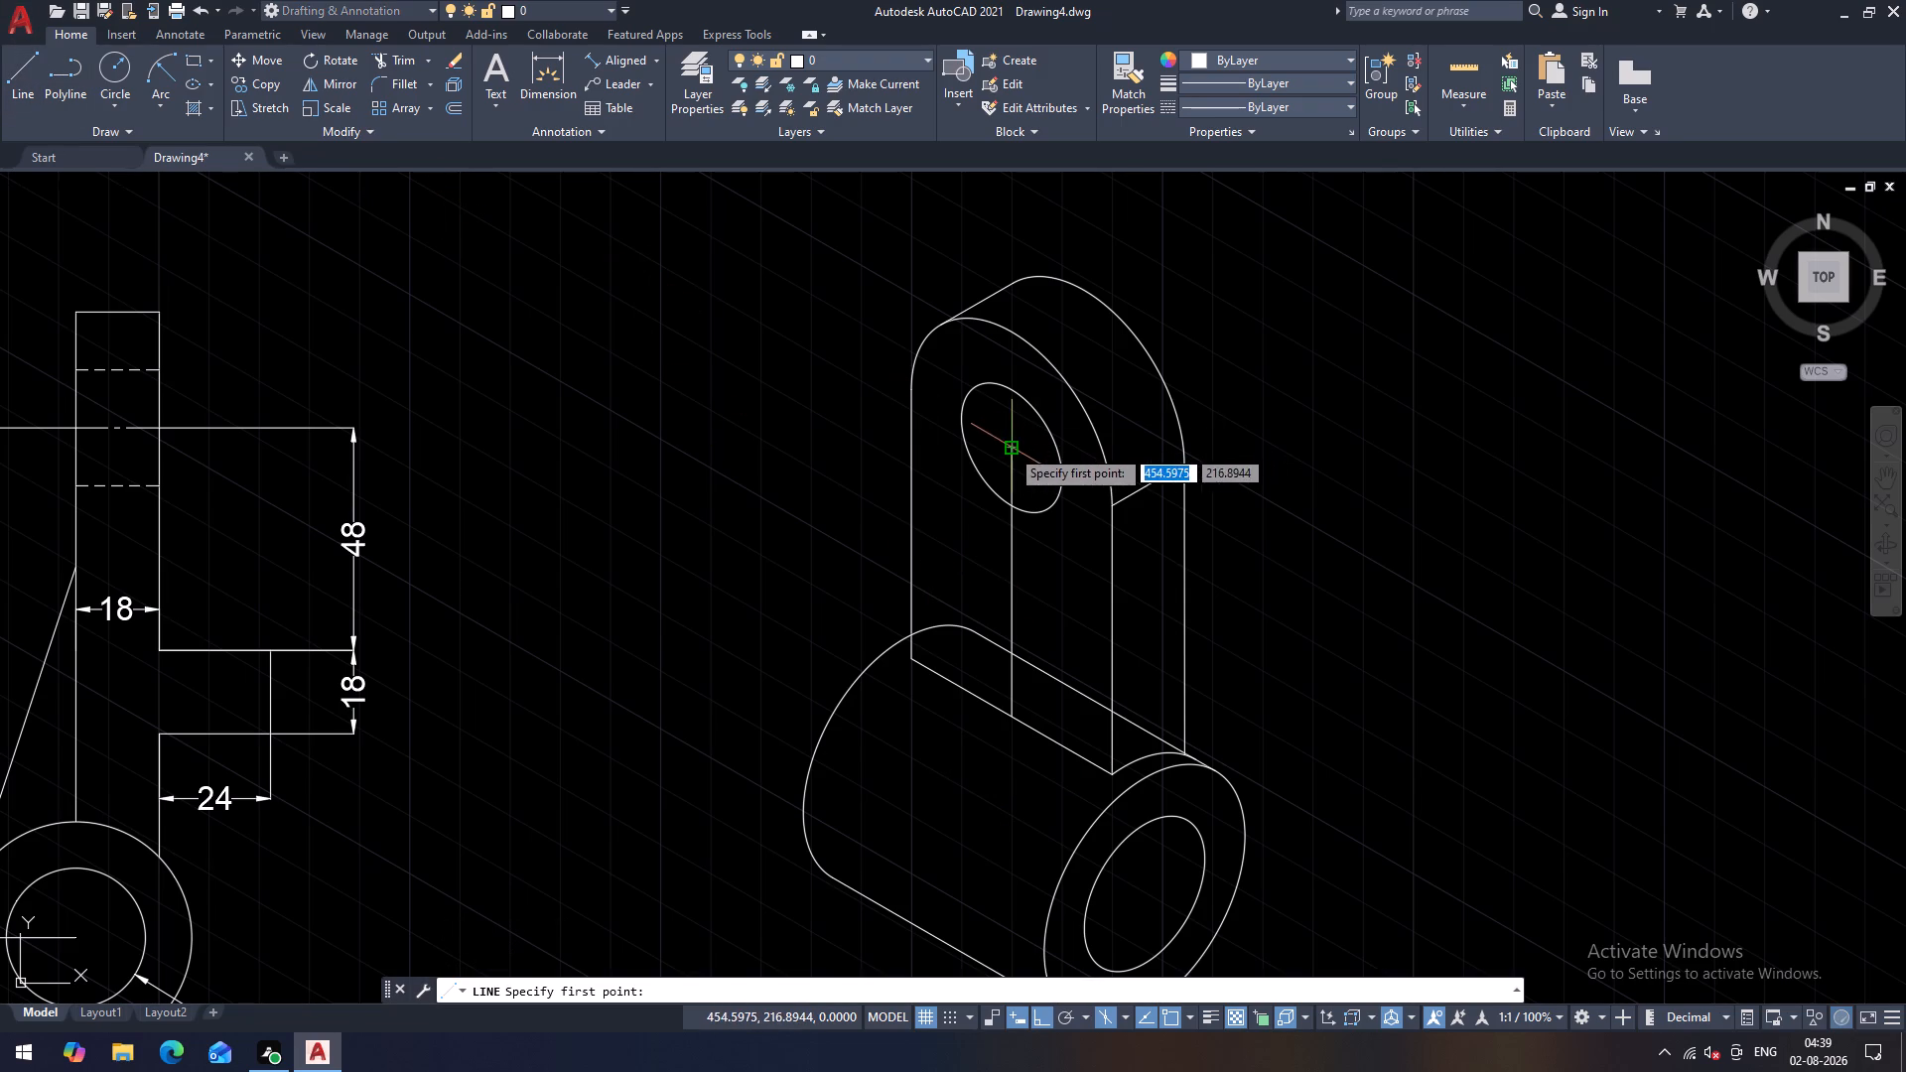
pyautogui.click(1010, 448)
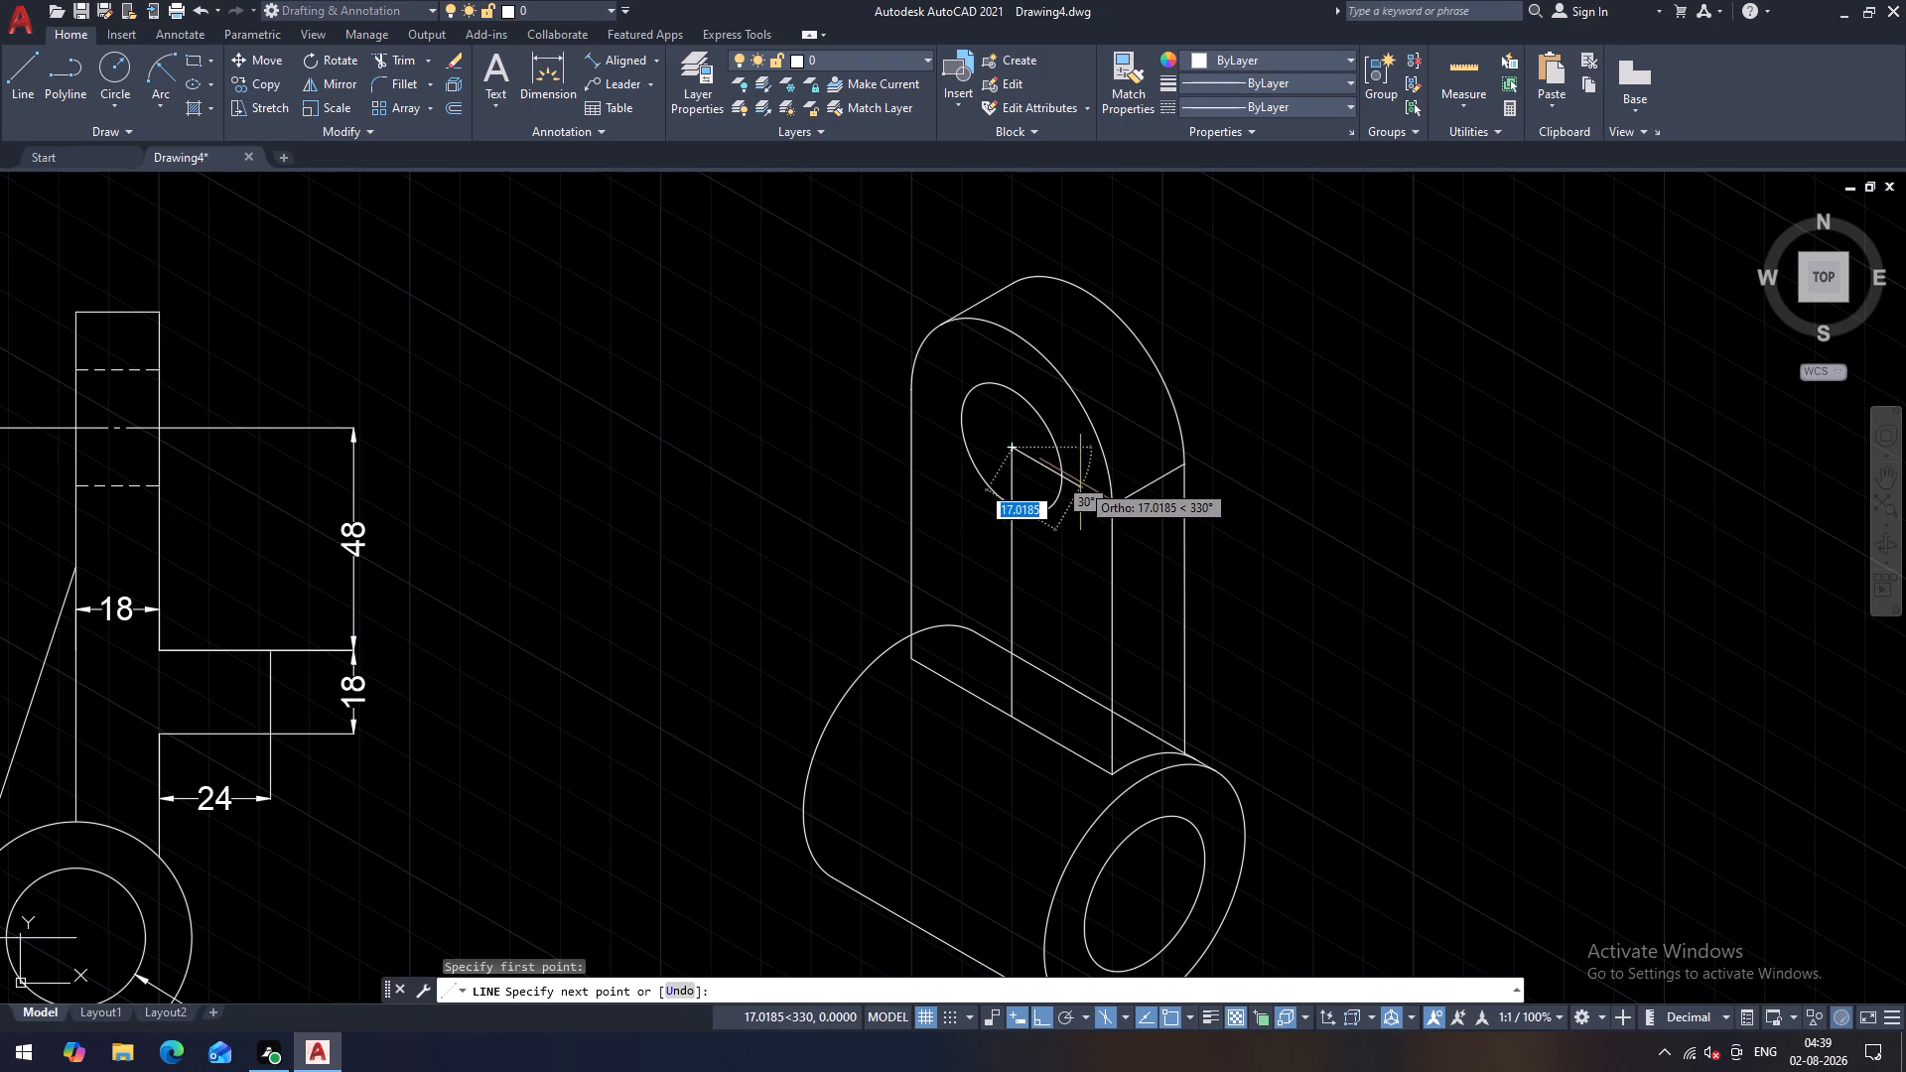
pyautogui.press('6')
pyautogui.press('Return')
pyautogui.press('Escape')
pyautogui.scroll(1, 1040, 439)
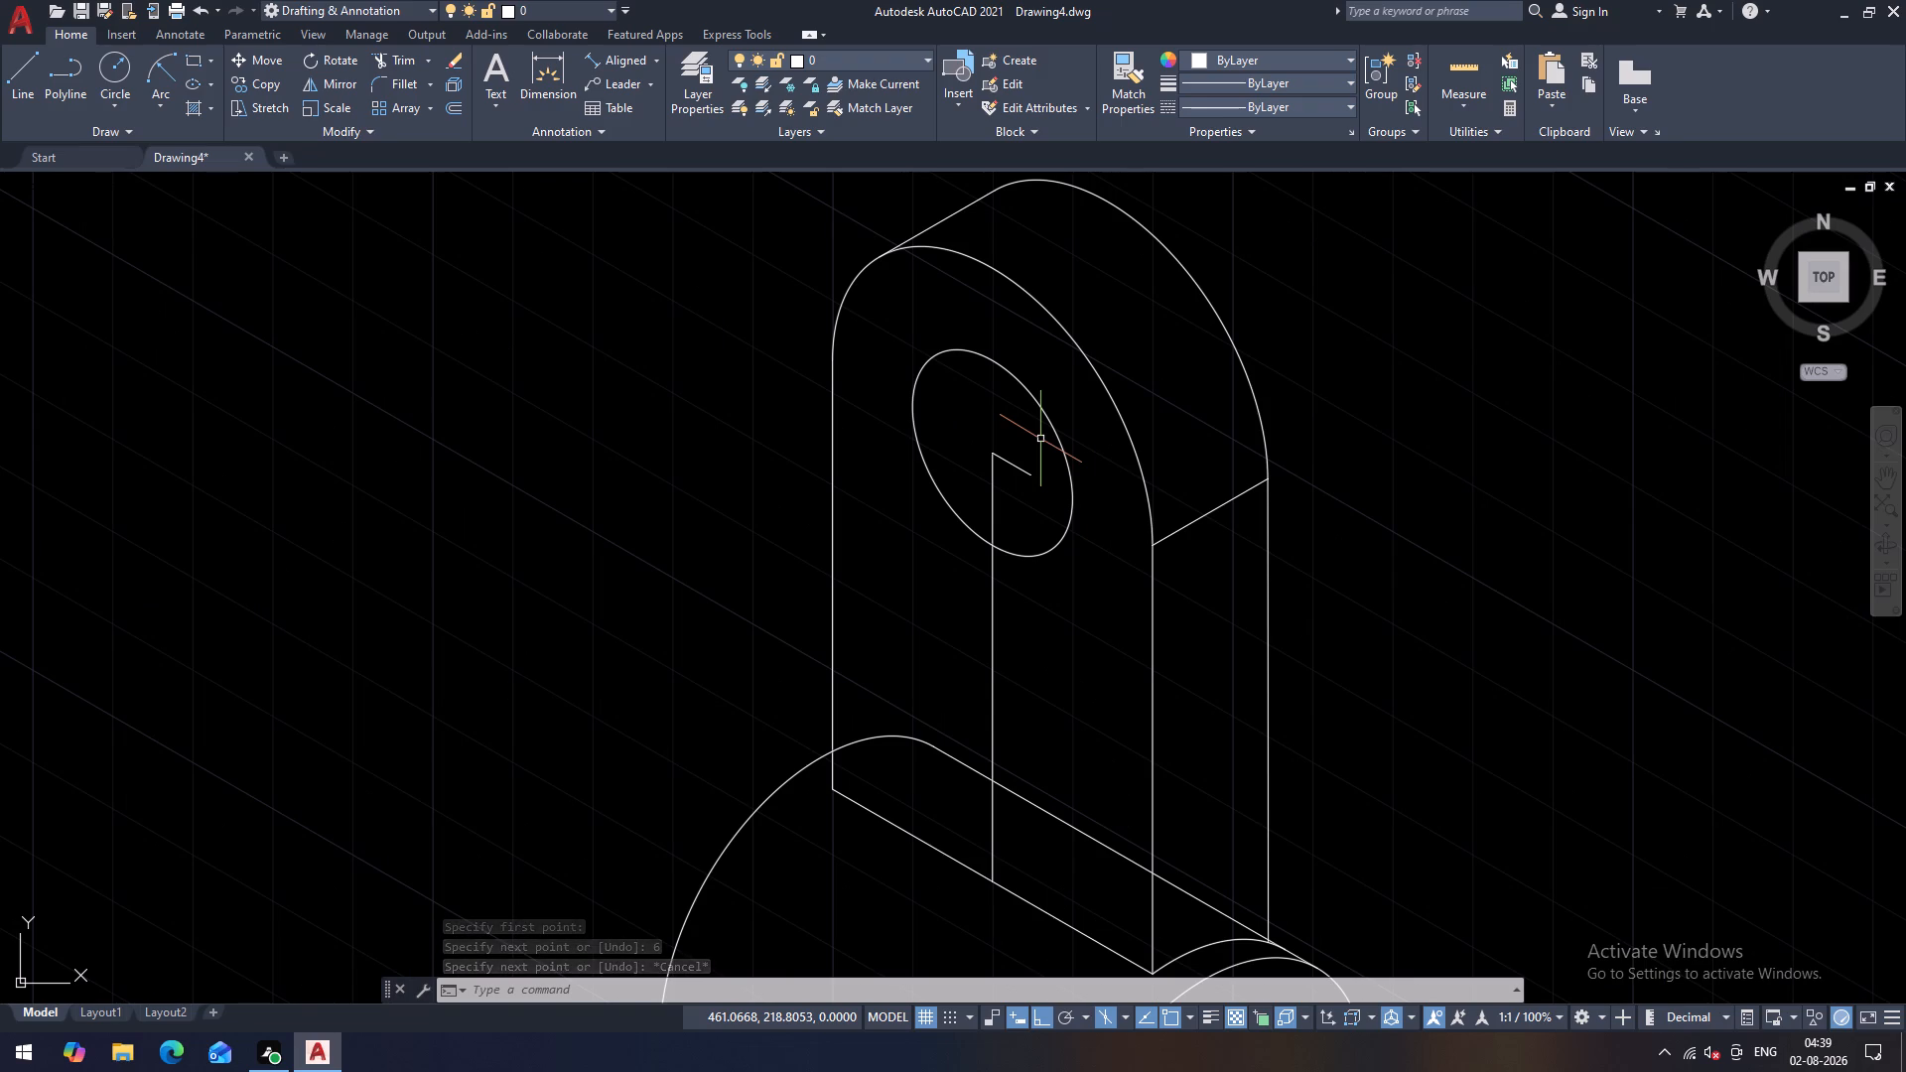
# Draw a line 6 long from the plate's hole centre along the 150° isometric direction, opposite the existing 6-long line.
pyautogui.press('space')
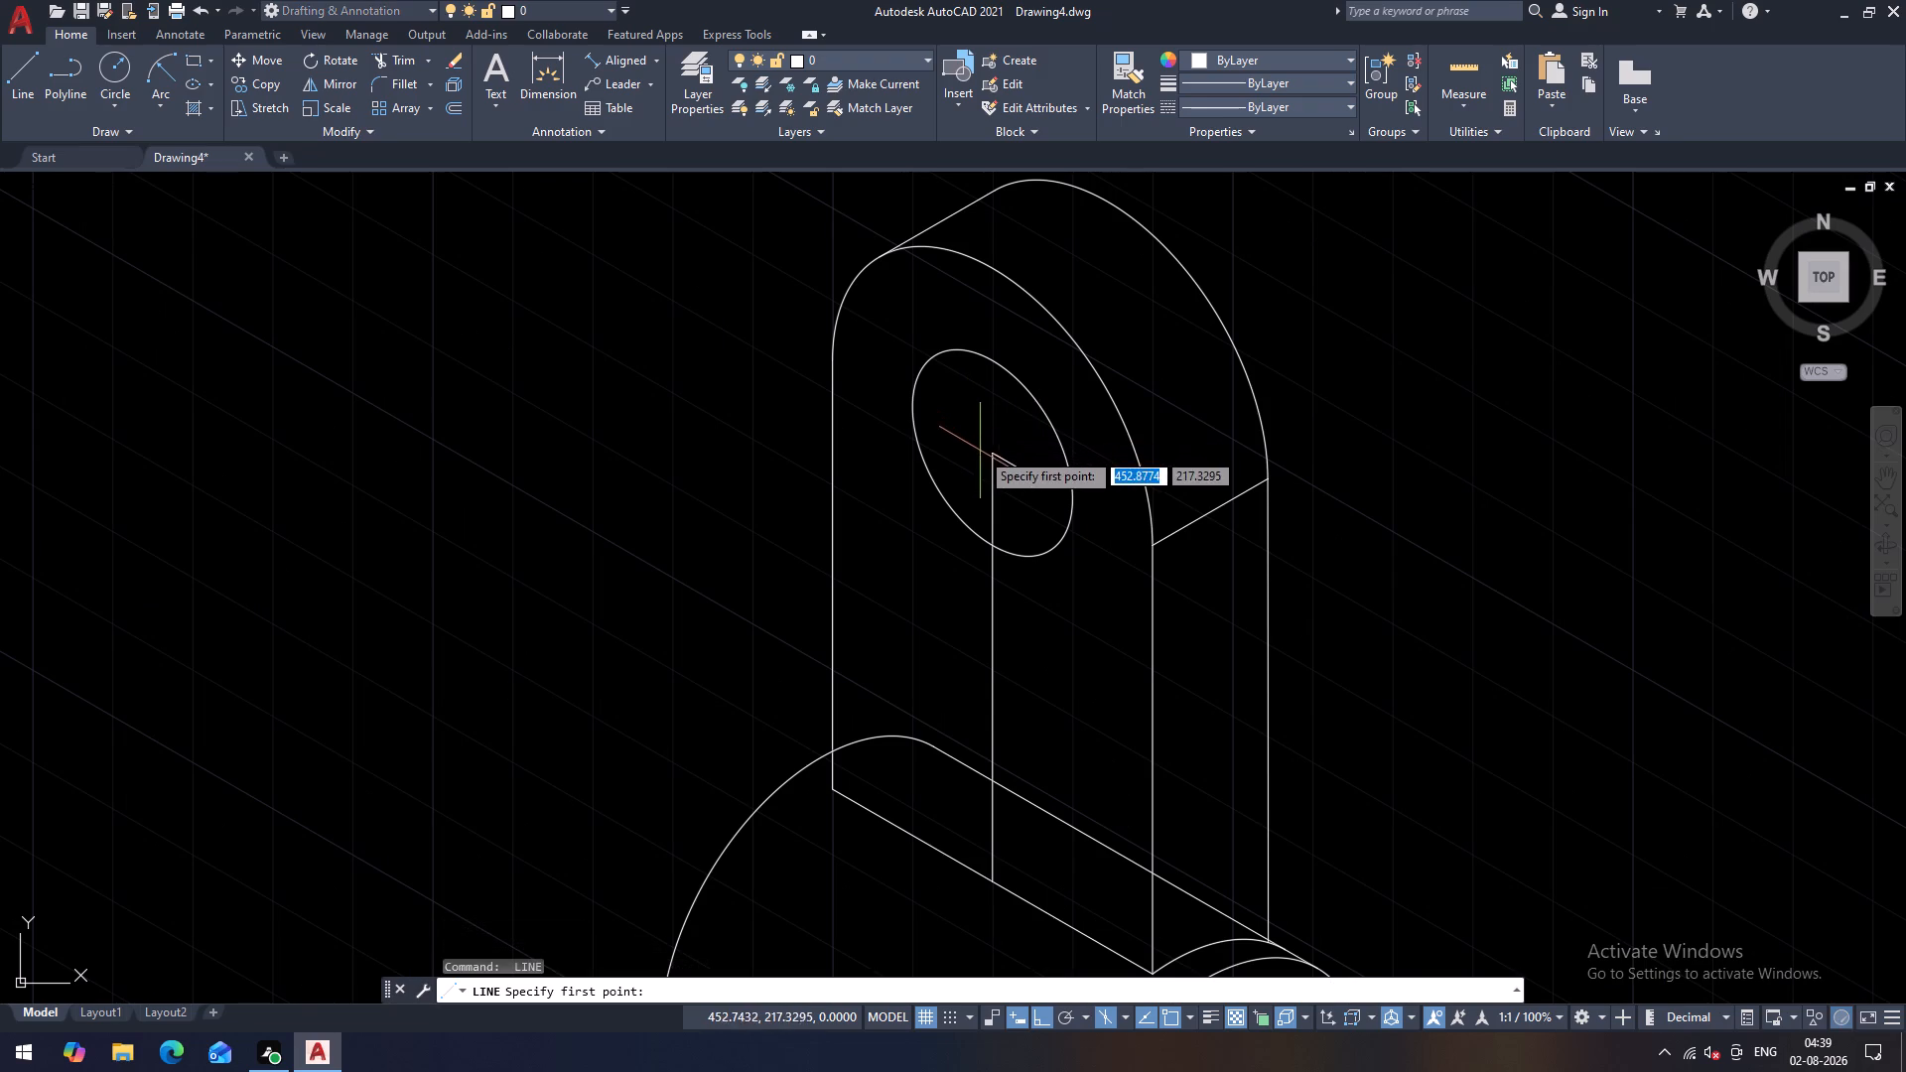
pyautogui.click(992, 452)
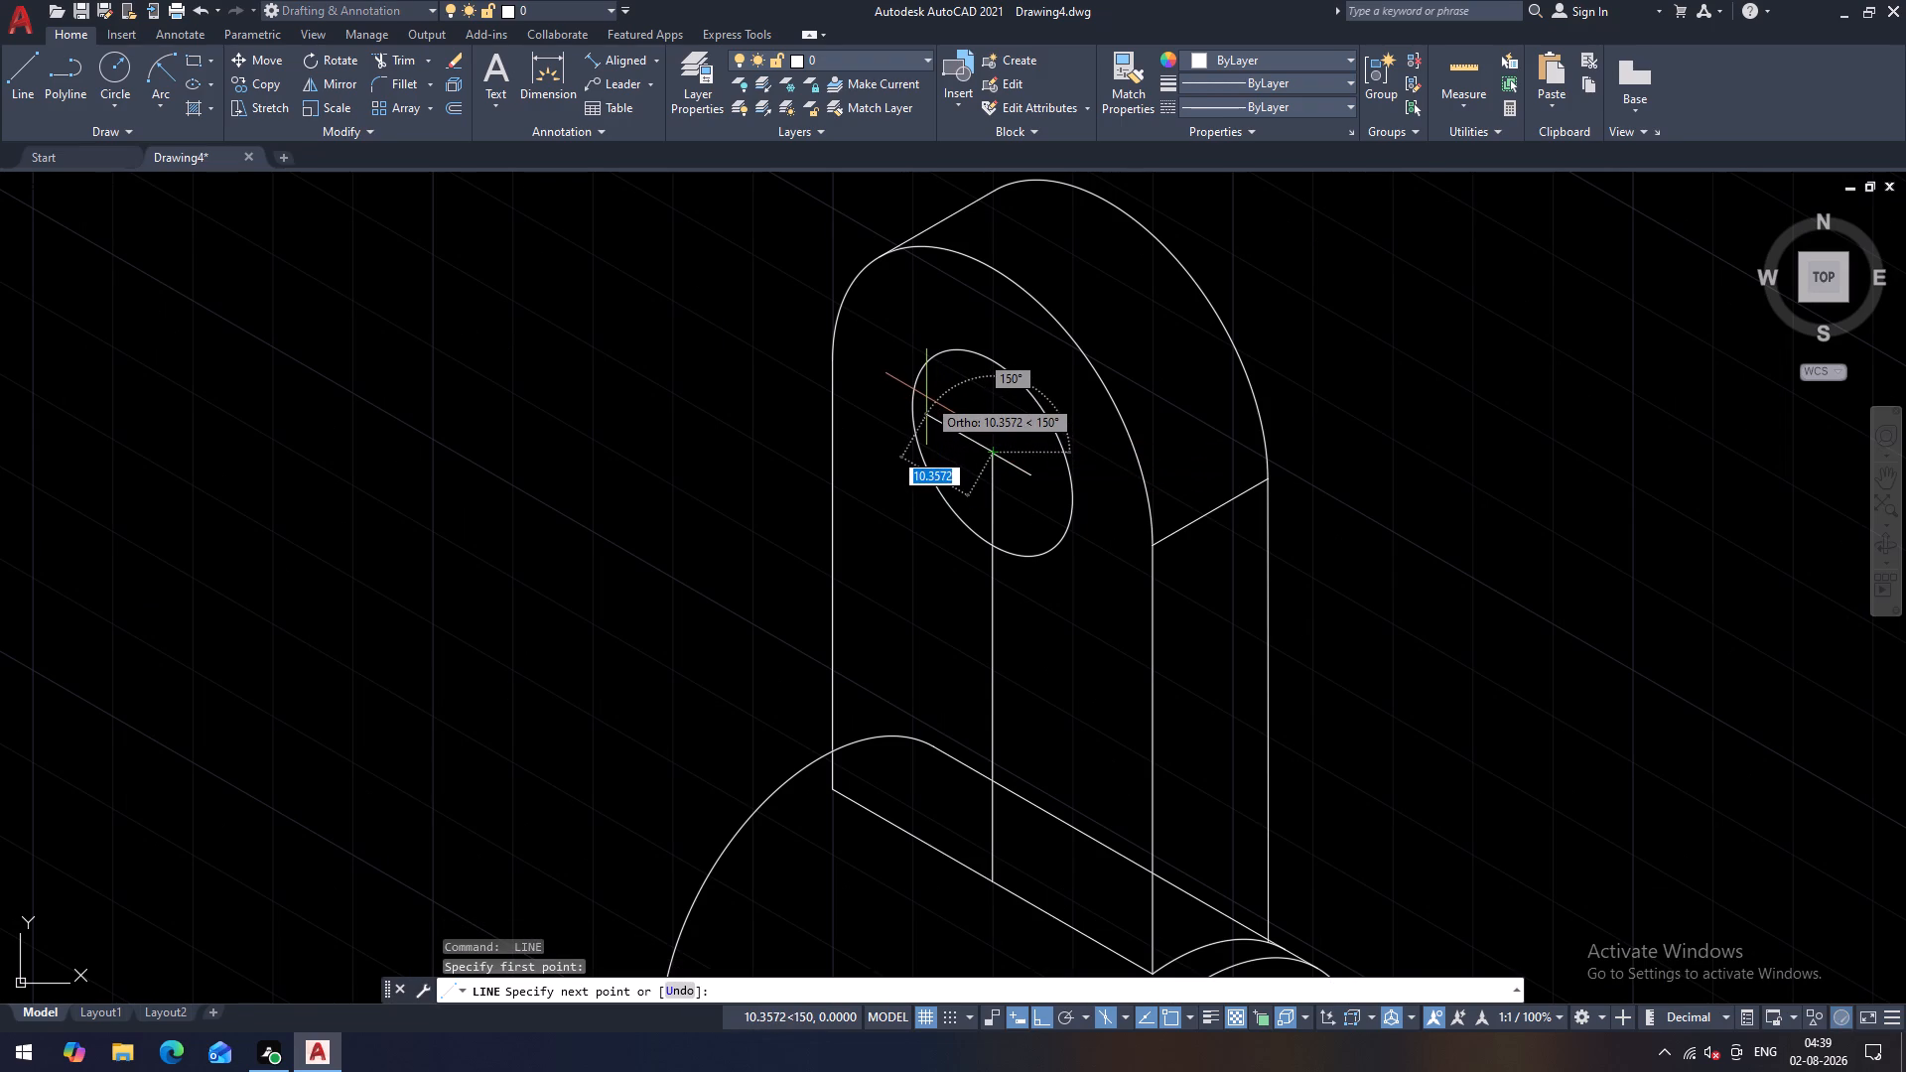
pyautogui.press('6')
pyautogui.press('Return')
pyautogui.press('Escape')
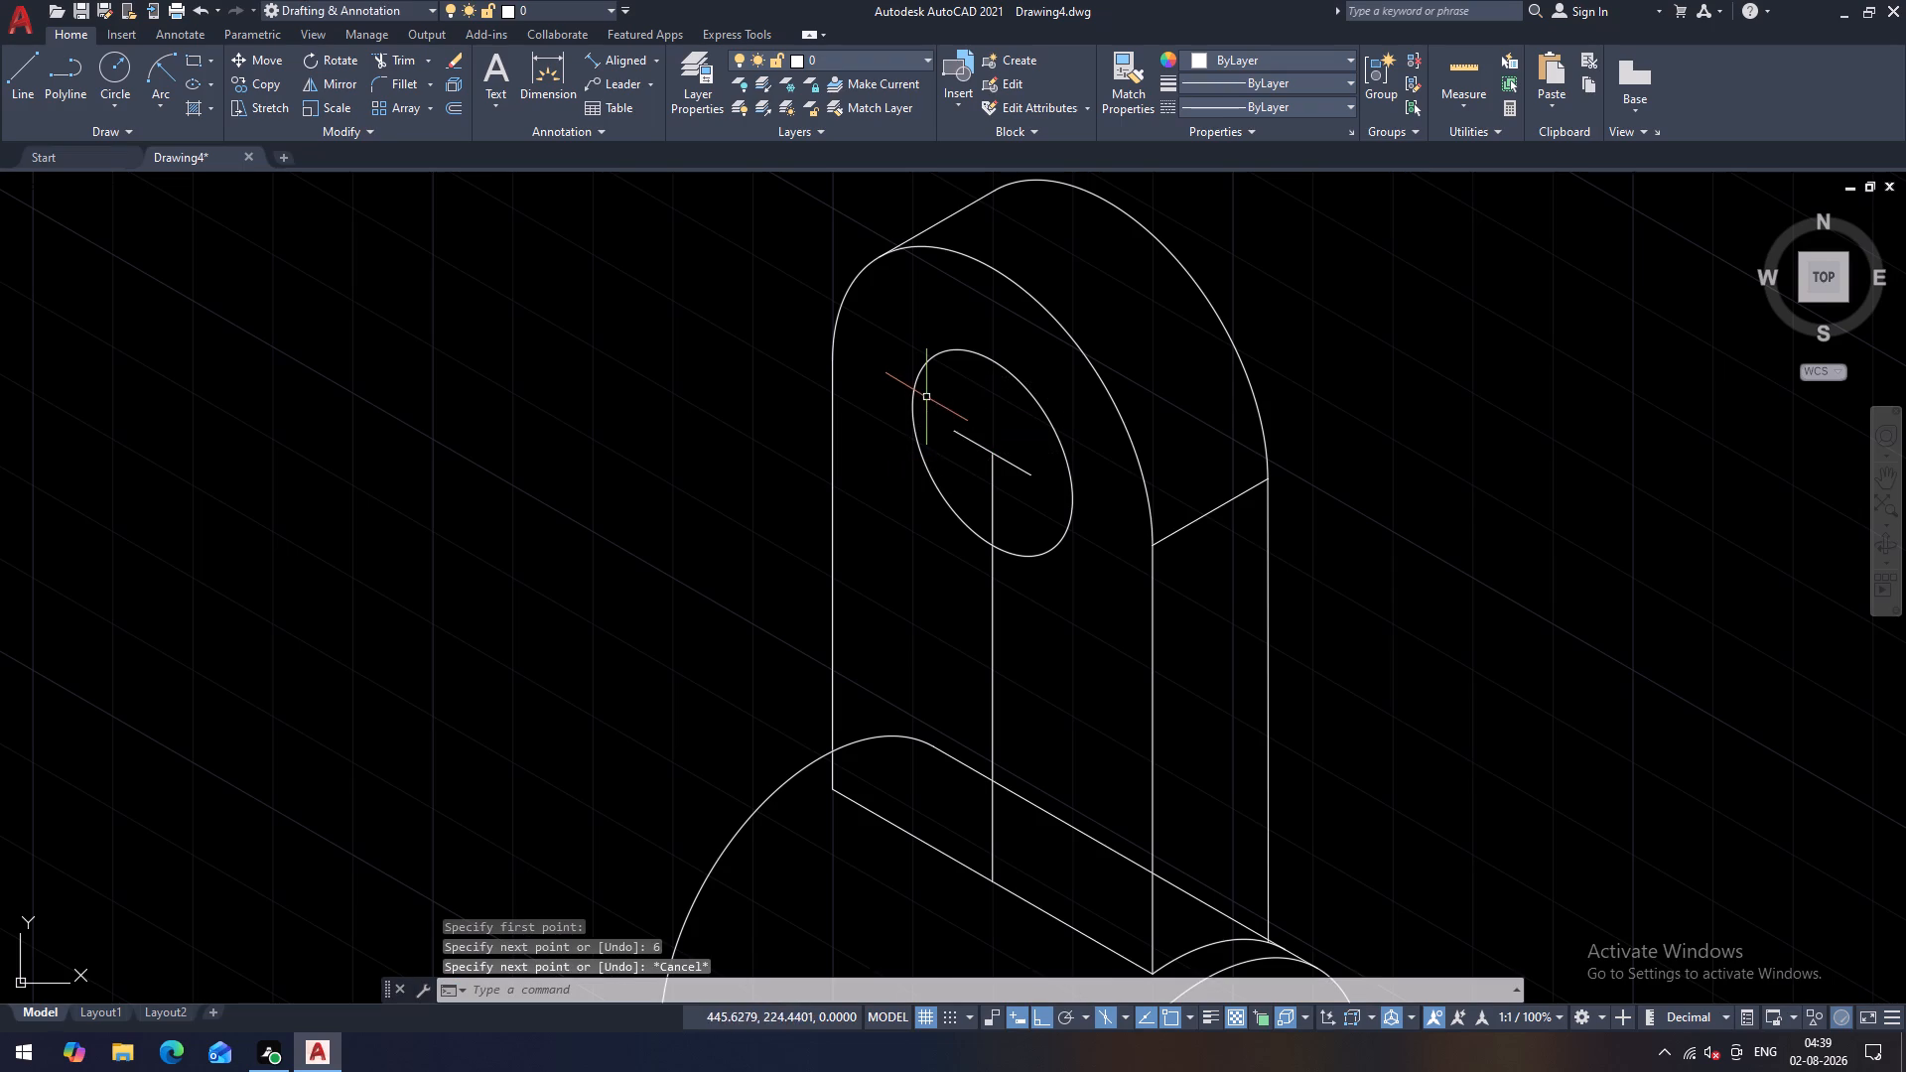
# Draw a vertical line from the free end of the 330° line down past the plate's bottom front edge.
pyautogui.scroll(-1, 945, 482)
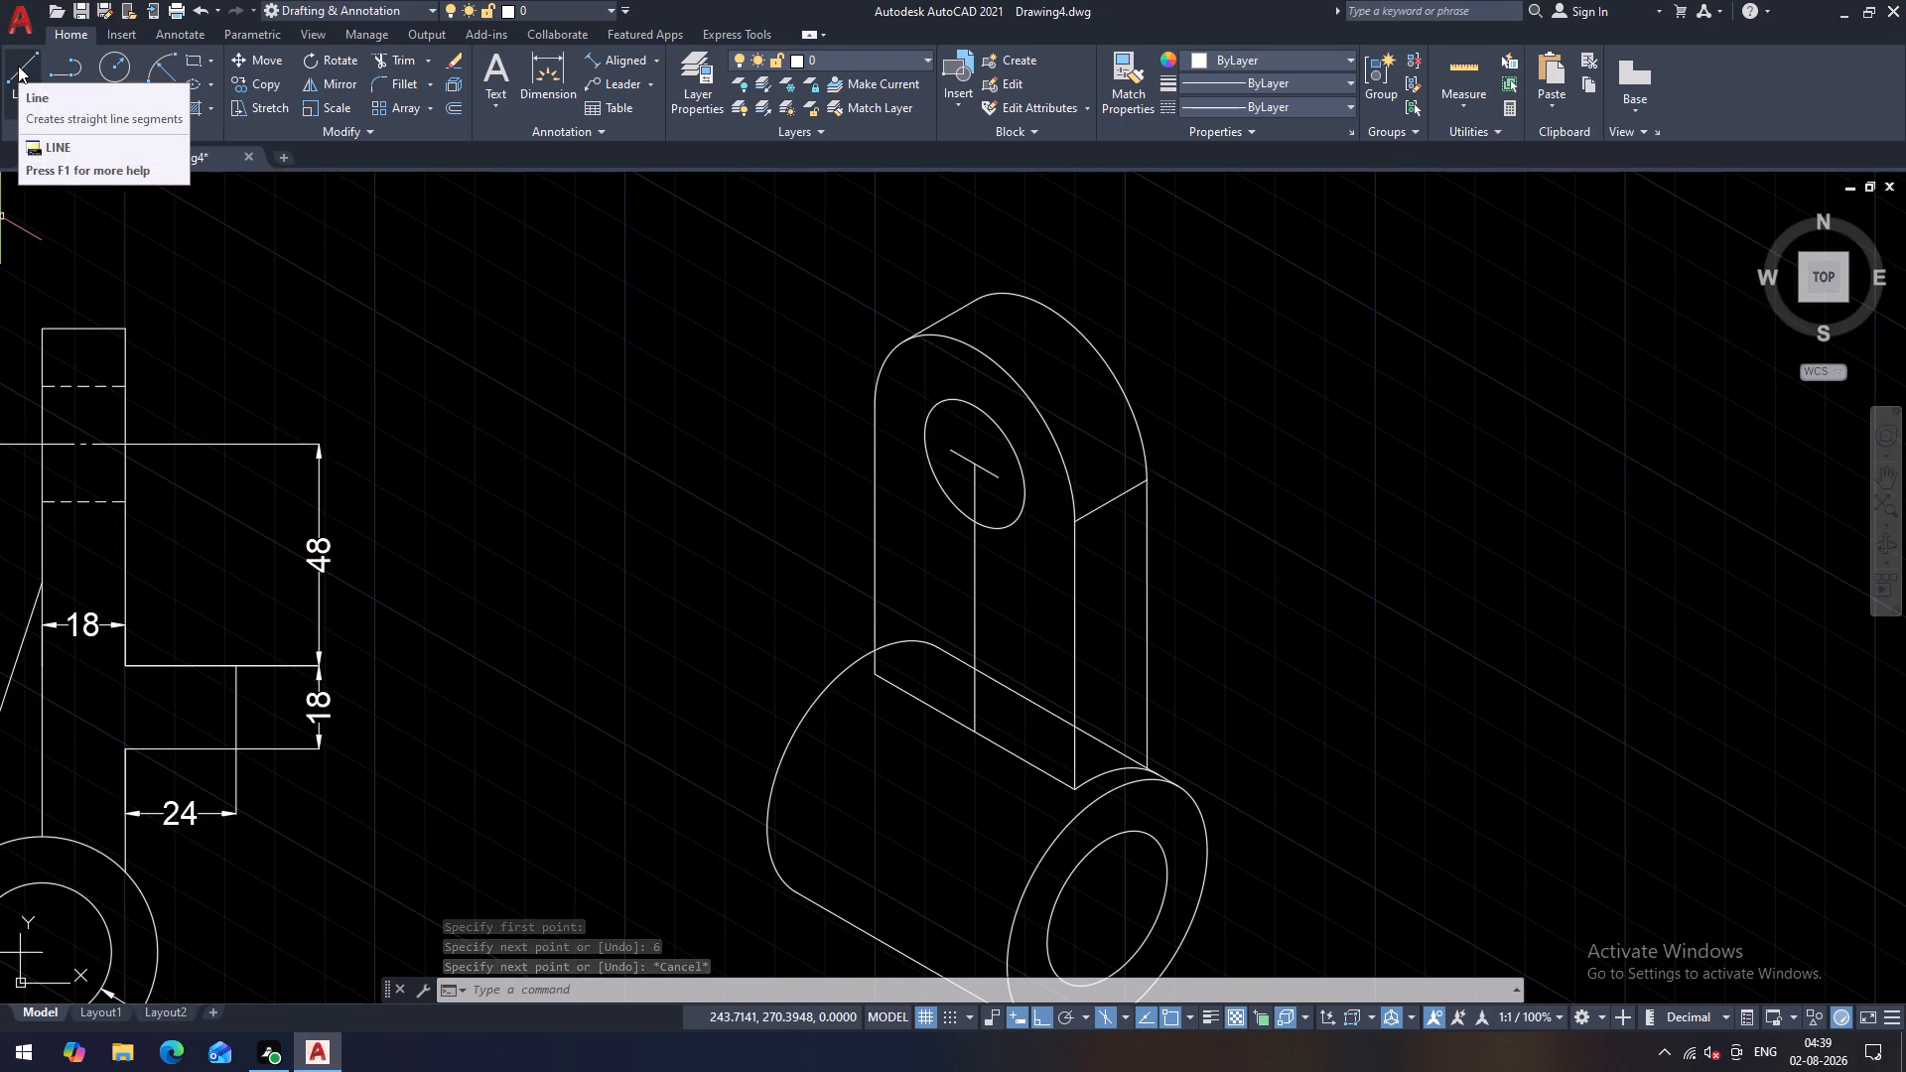
pyautogui.click(18, 66)
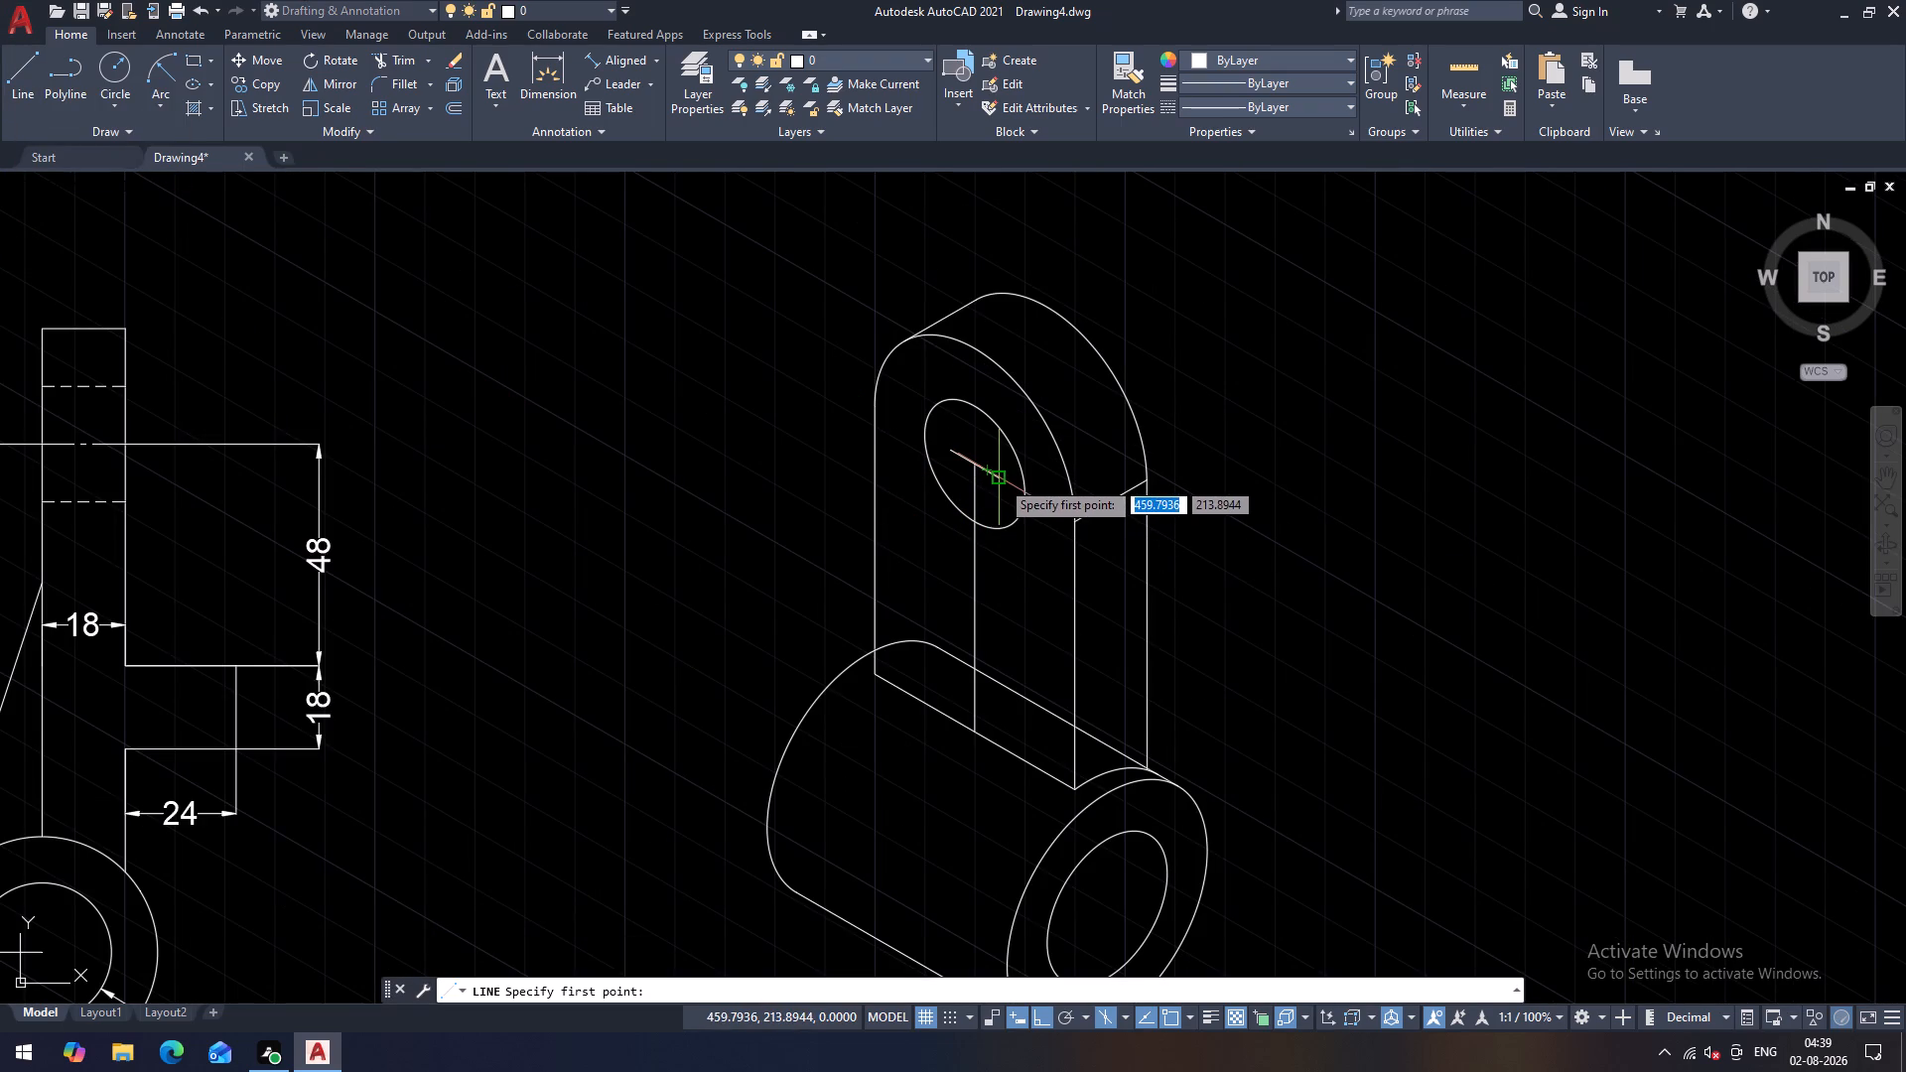
pyautogui.click(1000, 479)
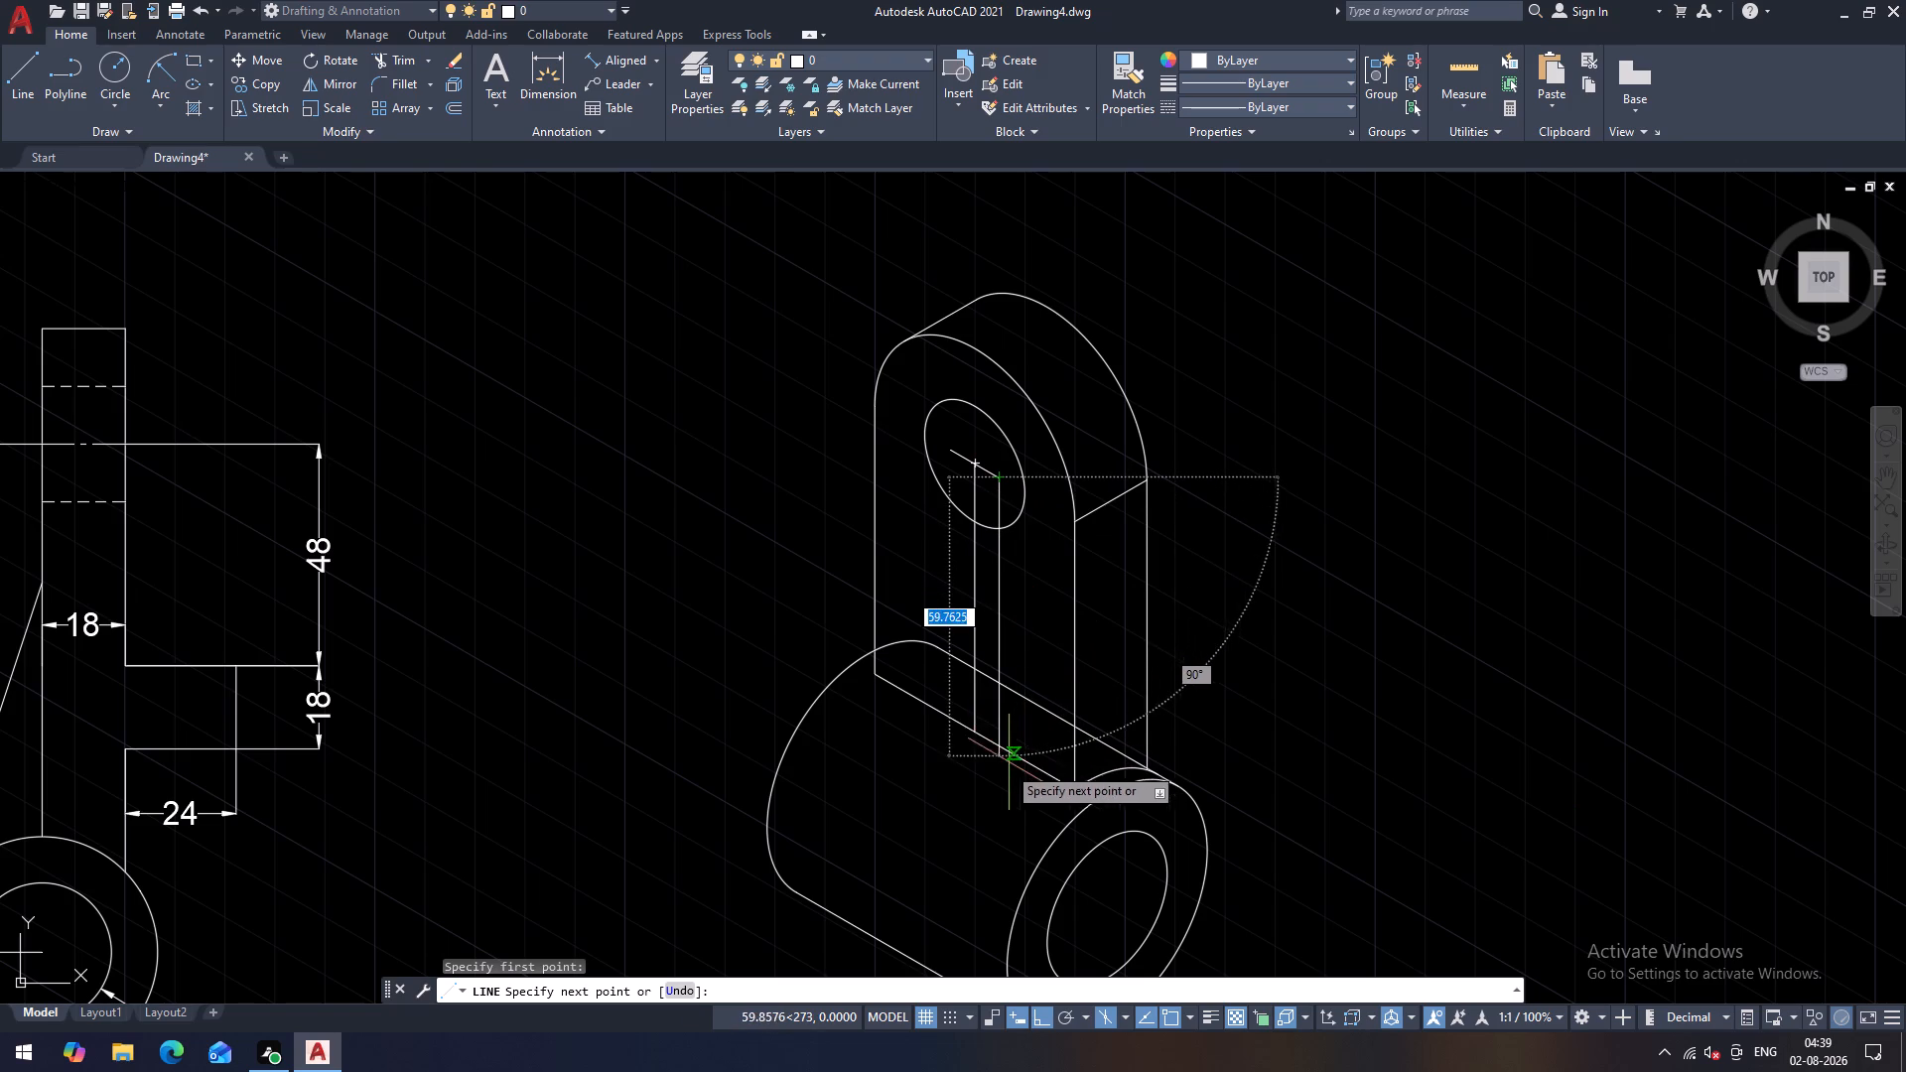
pyautogui.click(1001, 788)
pyautogui.scroll(1, 1020, 826)
pyautogui.press('Escape')
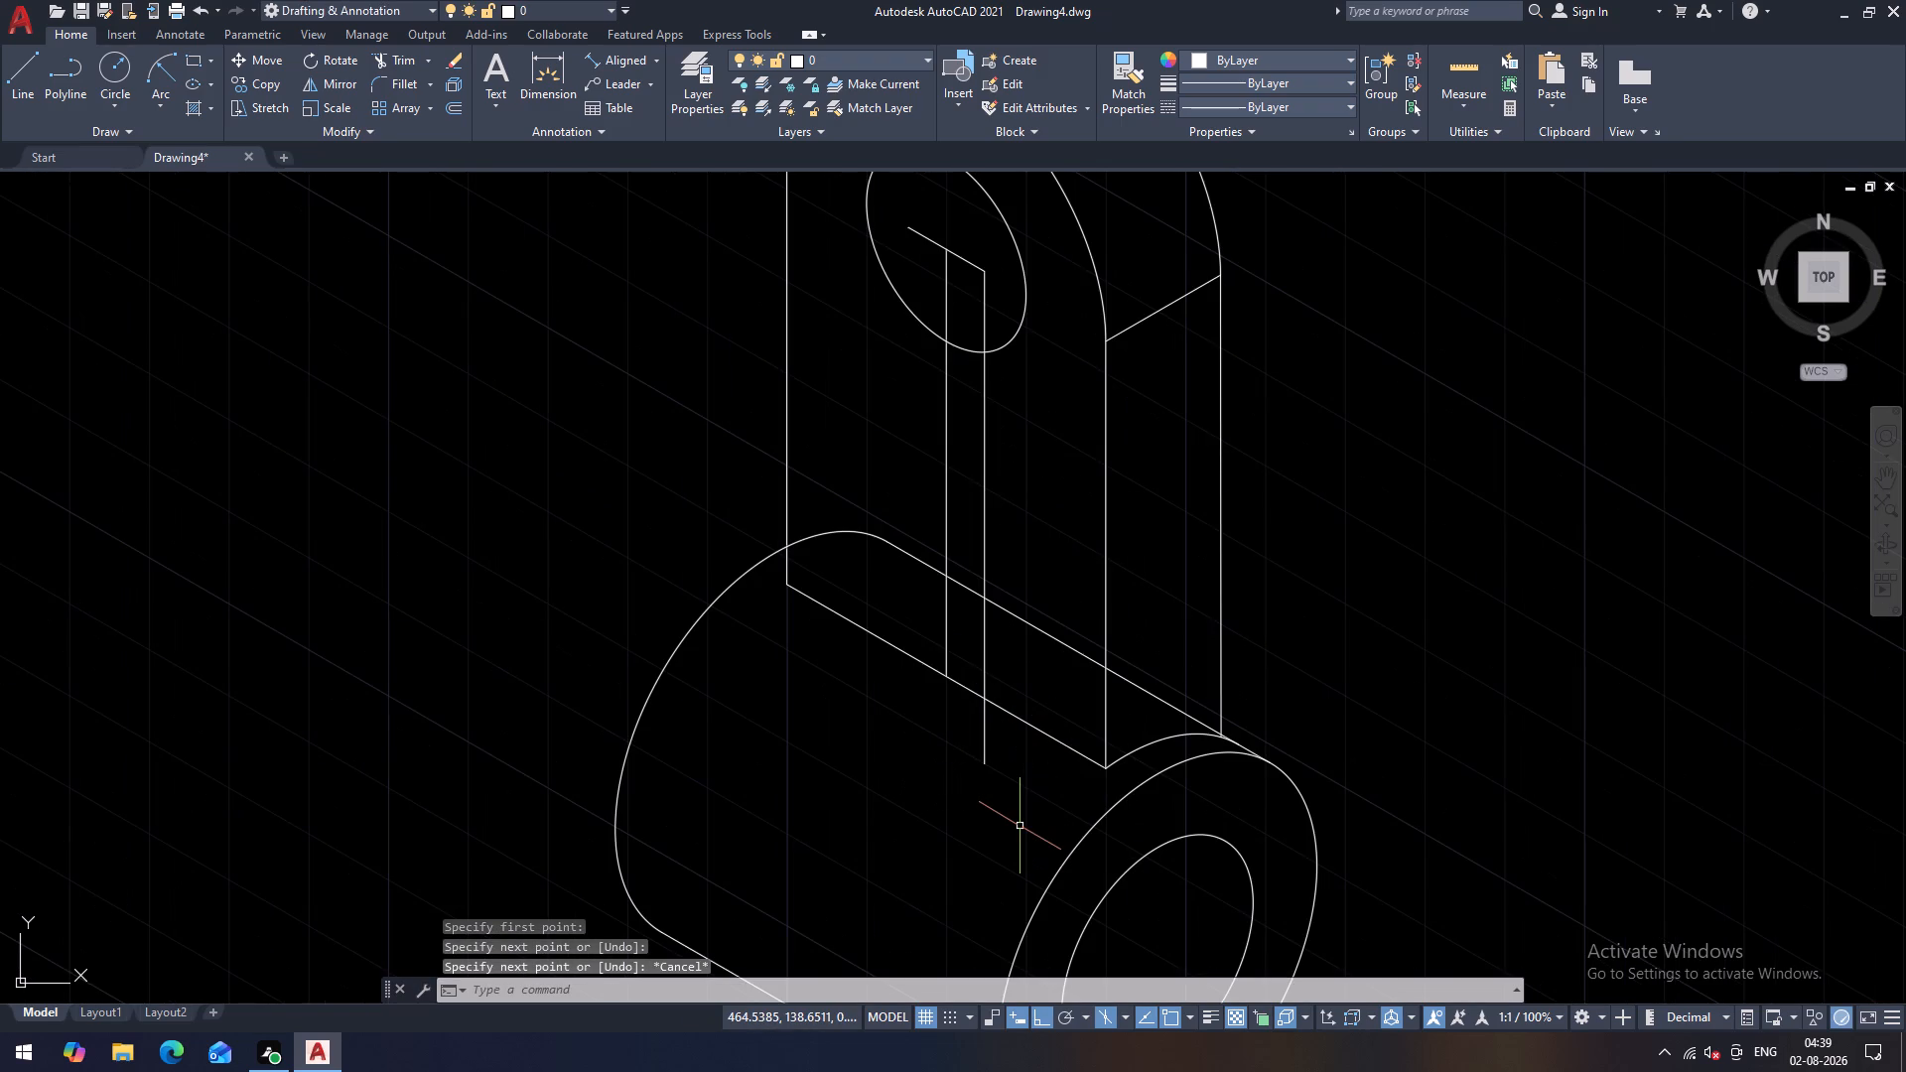
# Regenerate the drawing and trim the new vertical line's overhang below the plate's bottom front edge.
pyautogui.write('rt')
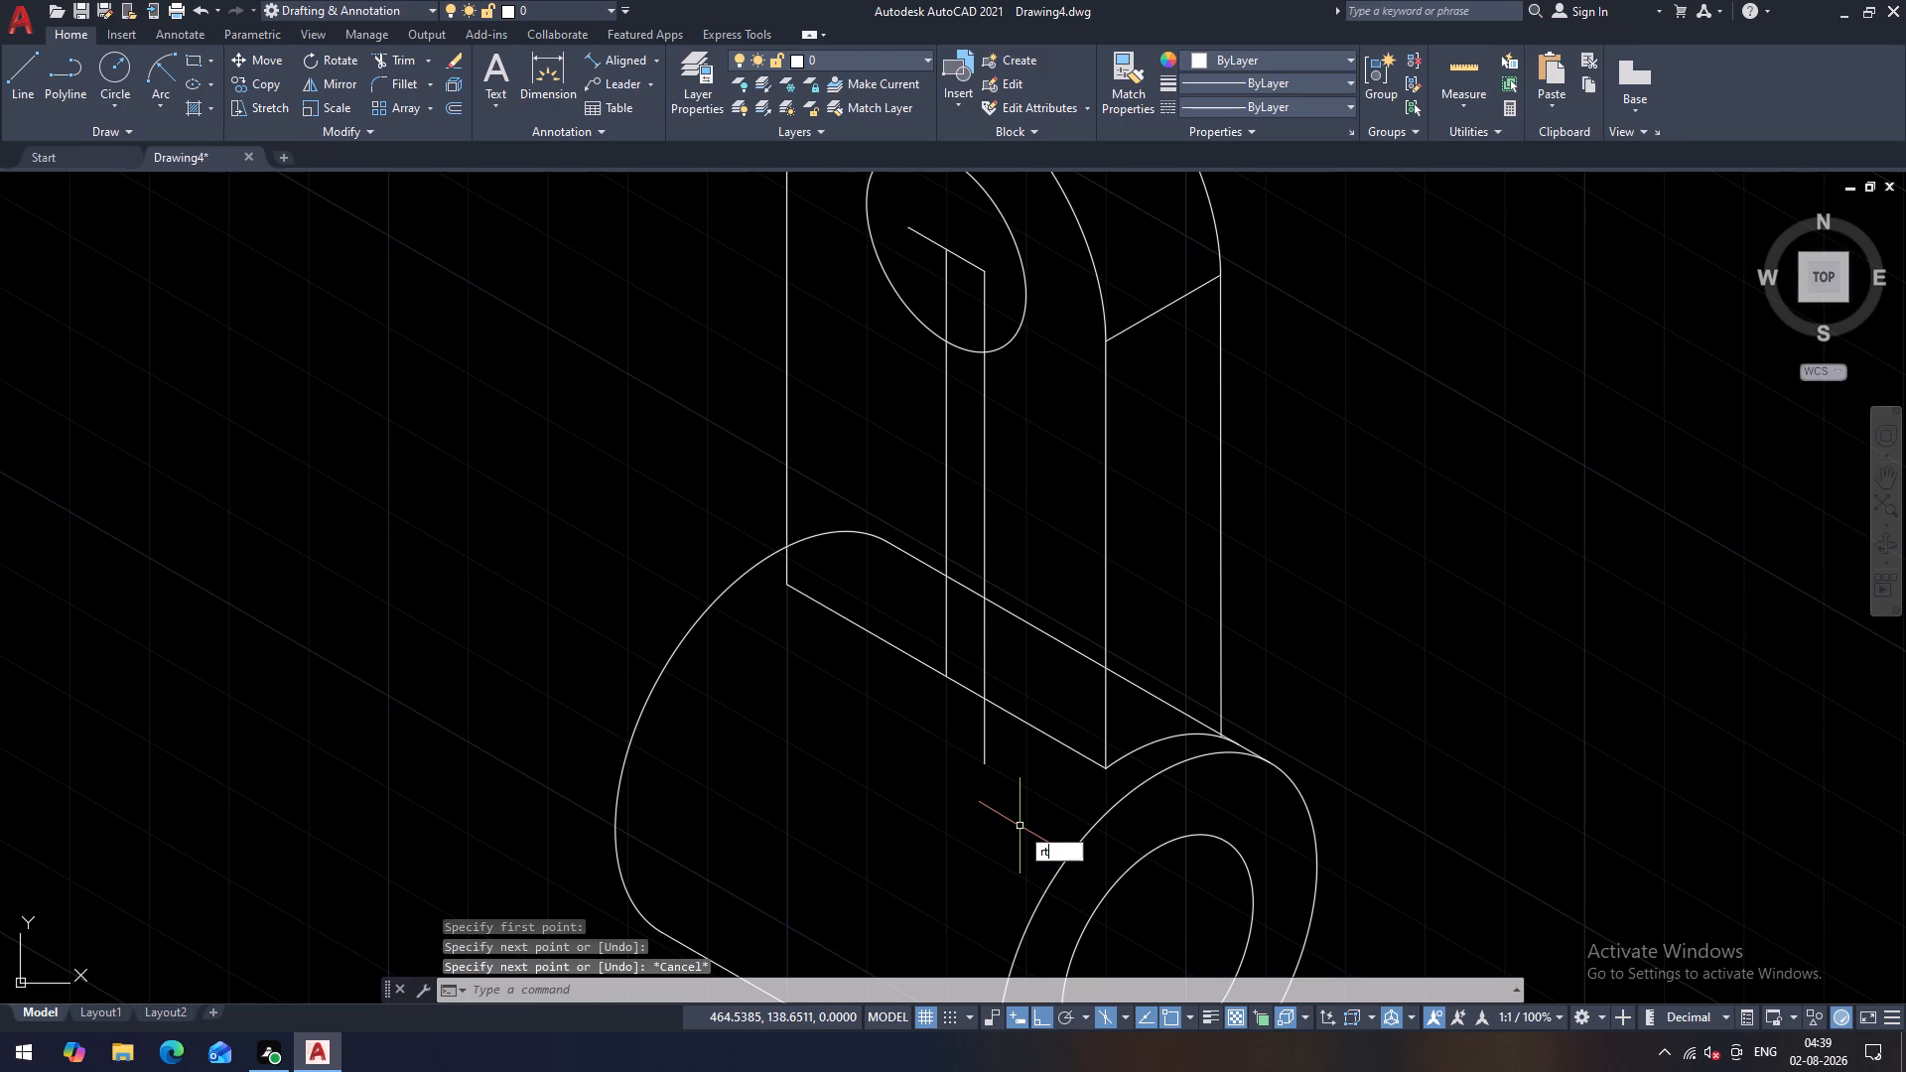
pyautogui.press('Escape')
pyautogui.press('Escape')
pyautogui.write('re')
pyautogui.press('space')
pyautogui.press('space')
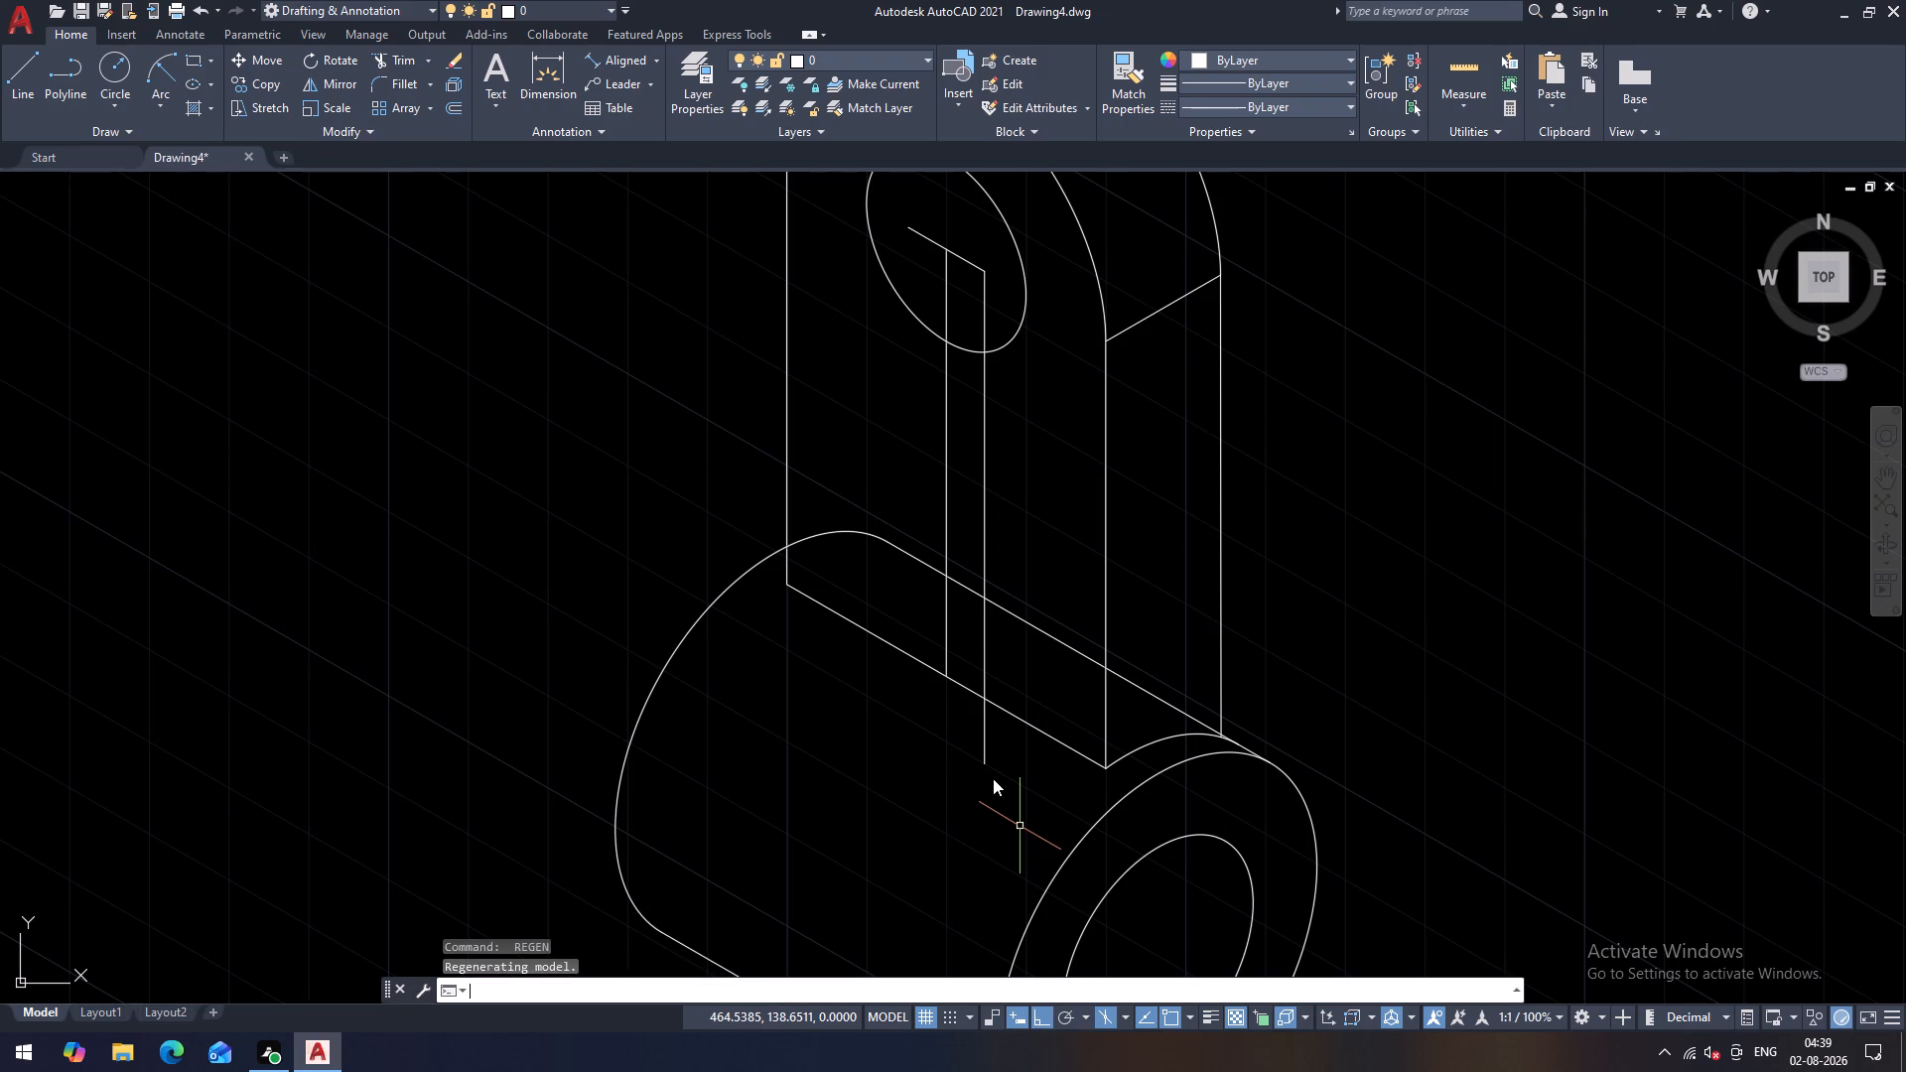
pyautogui.press('Escape')
pyautogui.press('t')
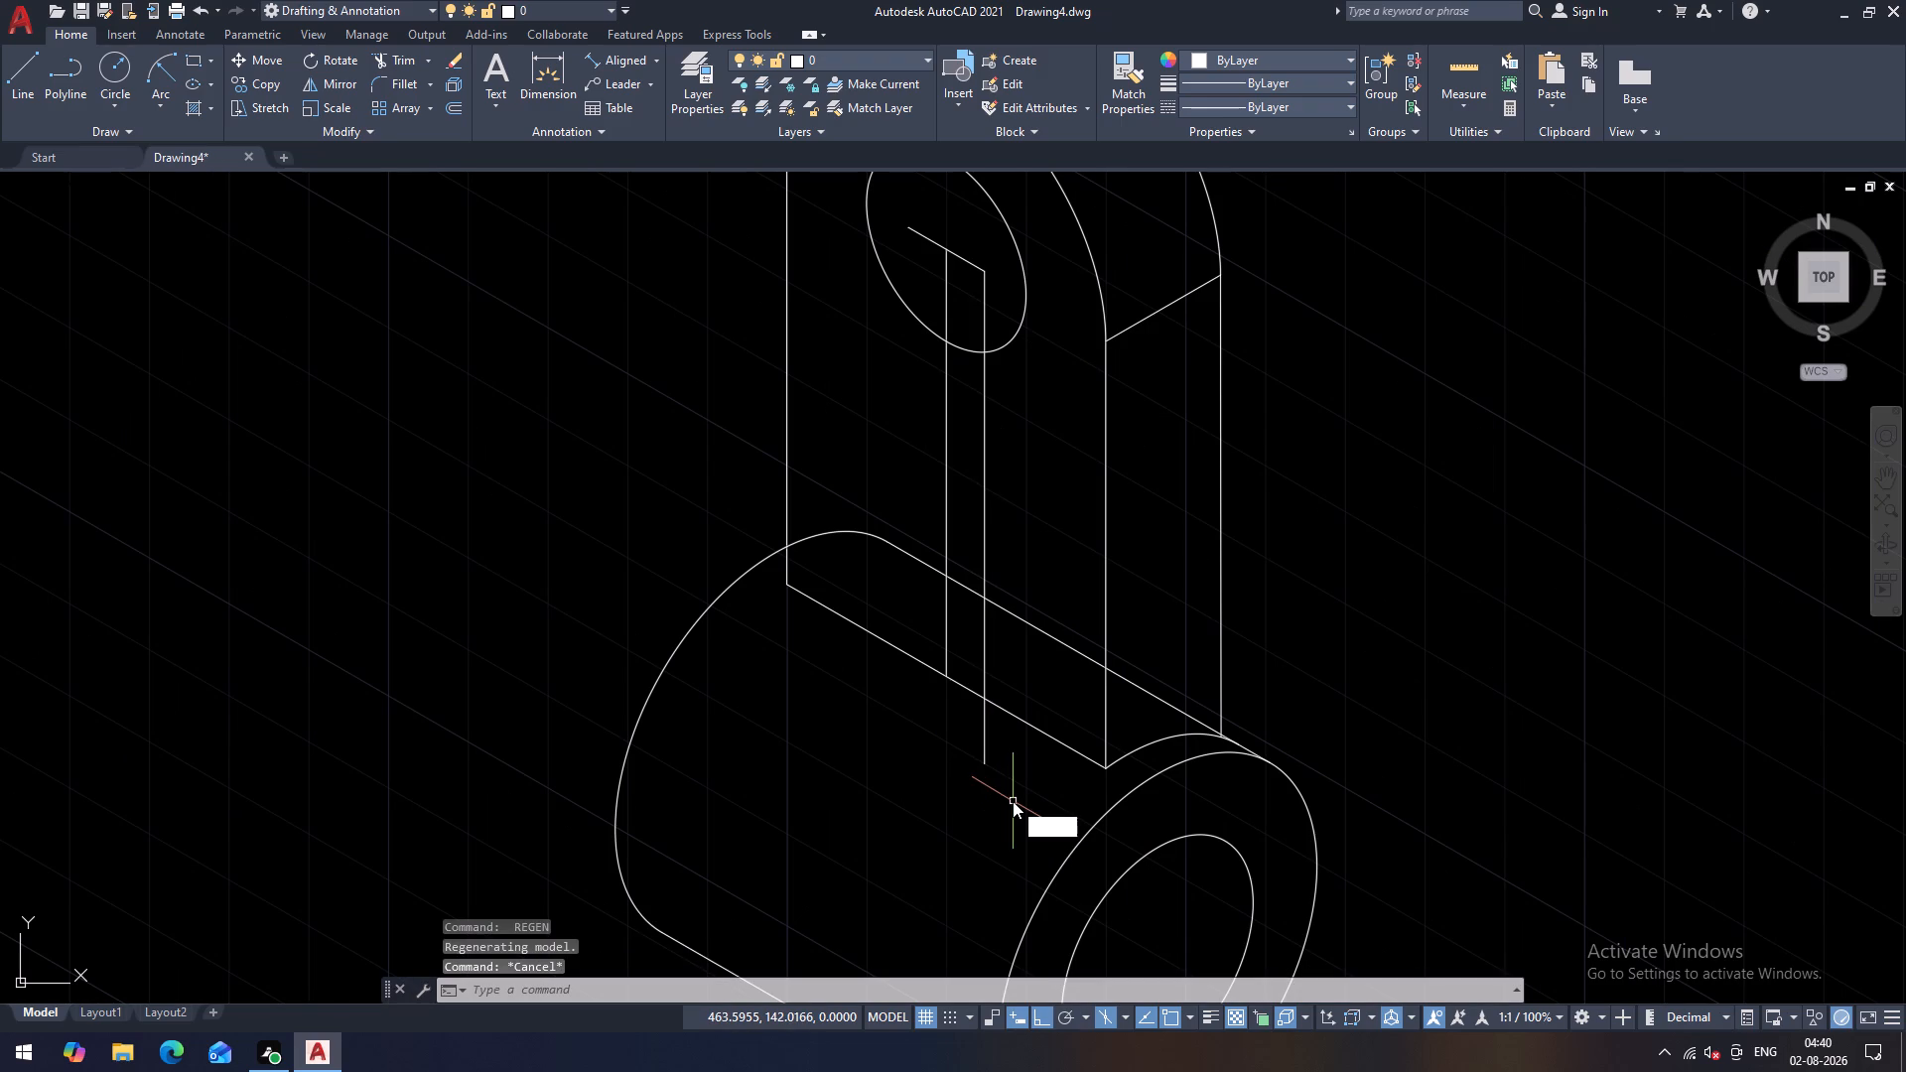
pyautogui.write('r')
pyautogui.press('space')
pyautogui.press('space')
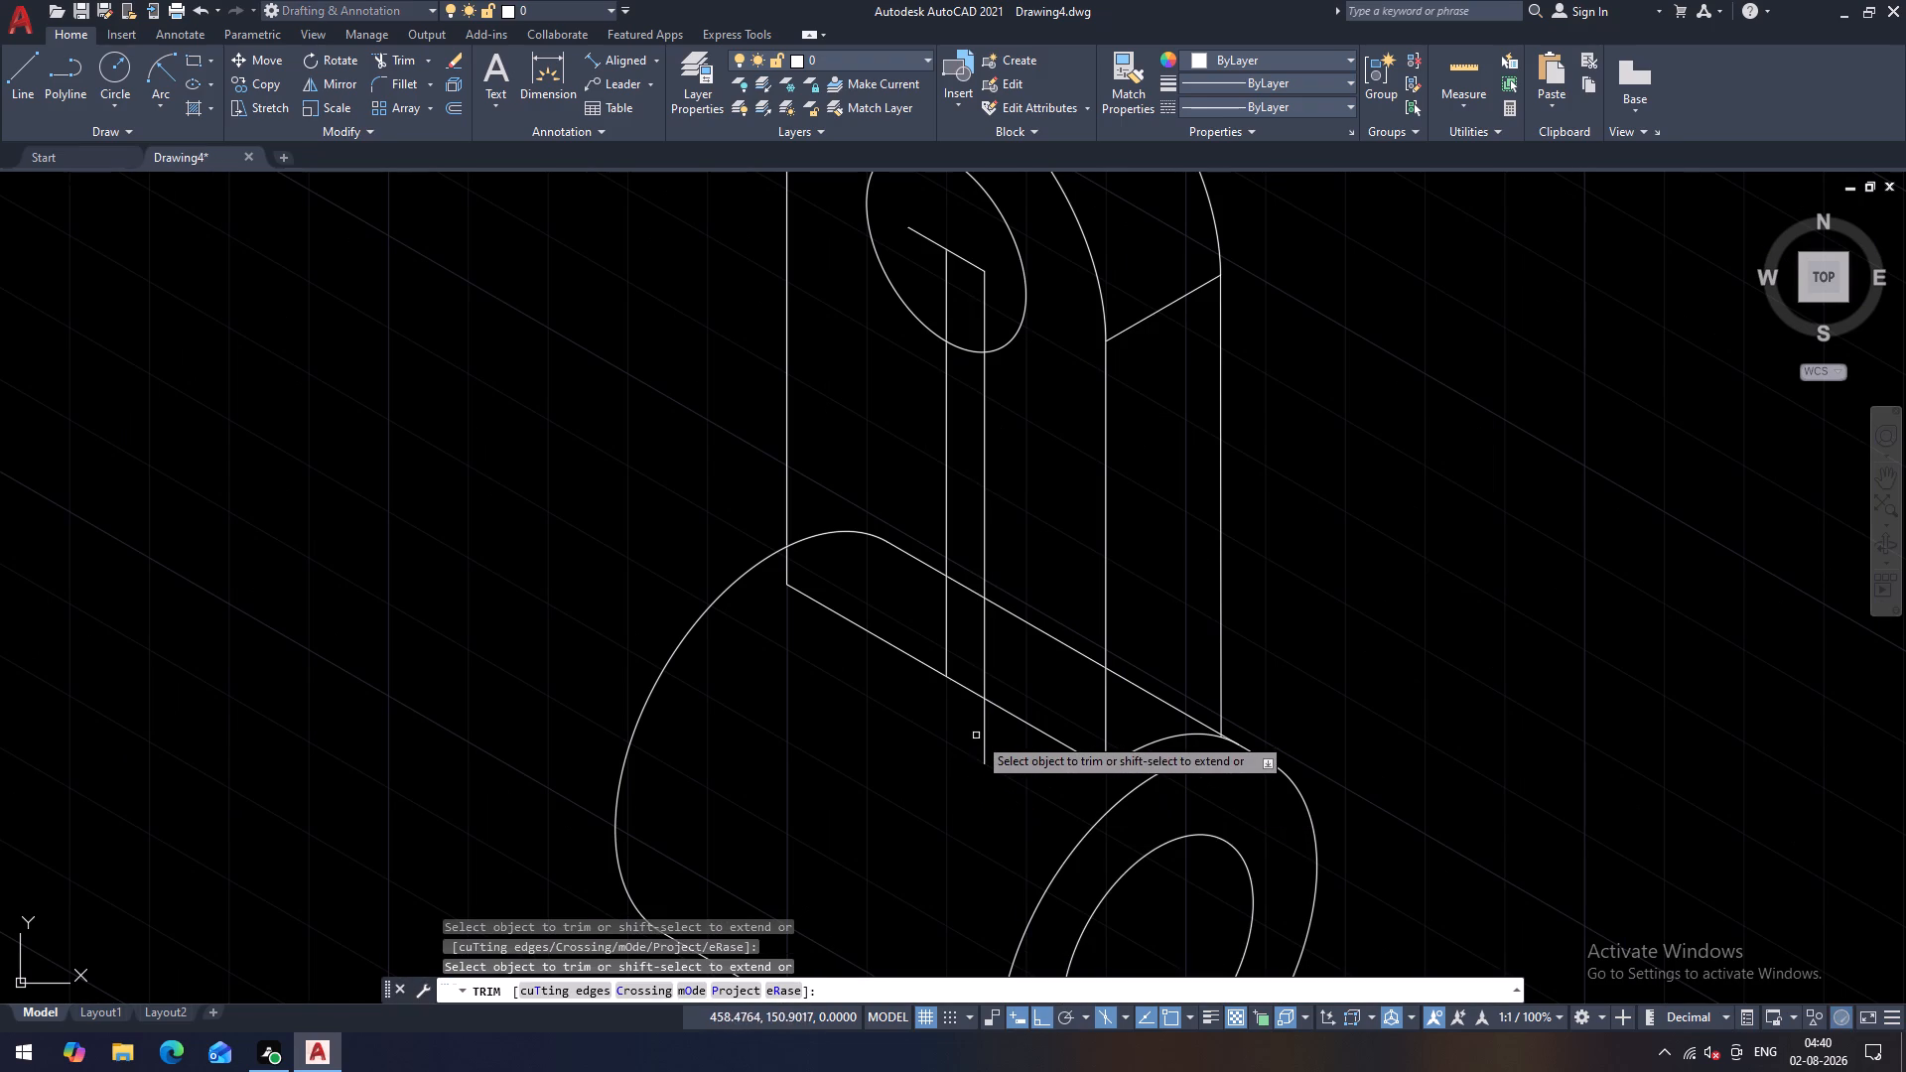
pyautogui.click(983, 737)
pyautogui.scroll(-1, 993, 819)
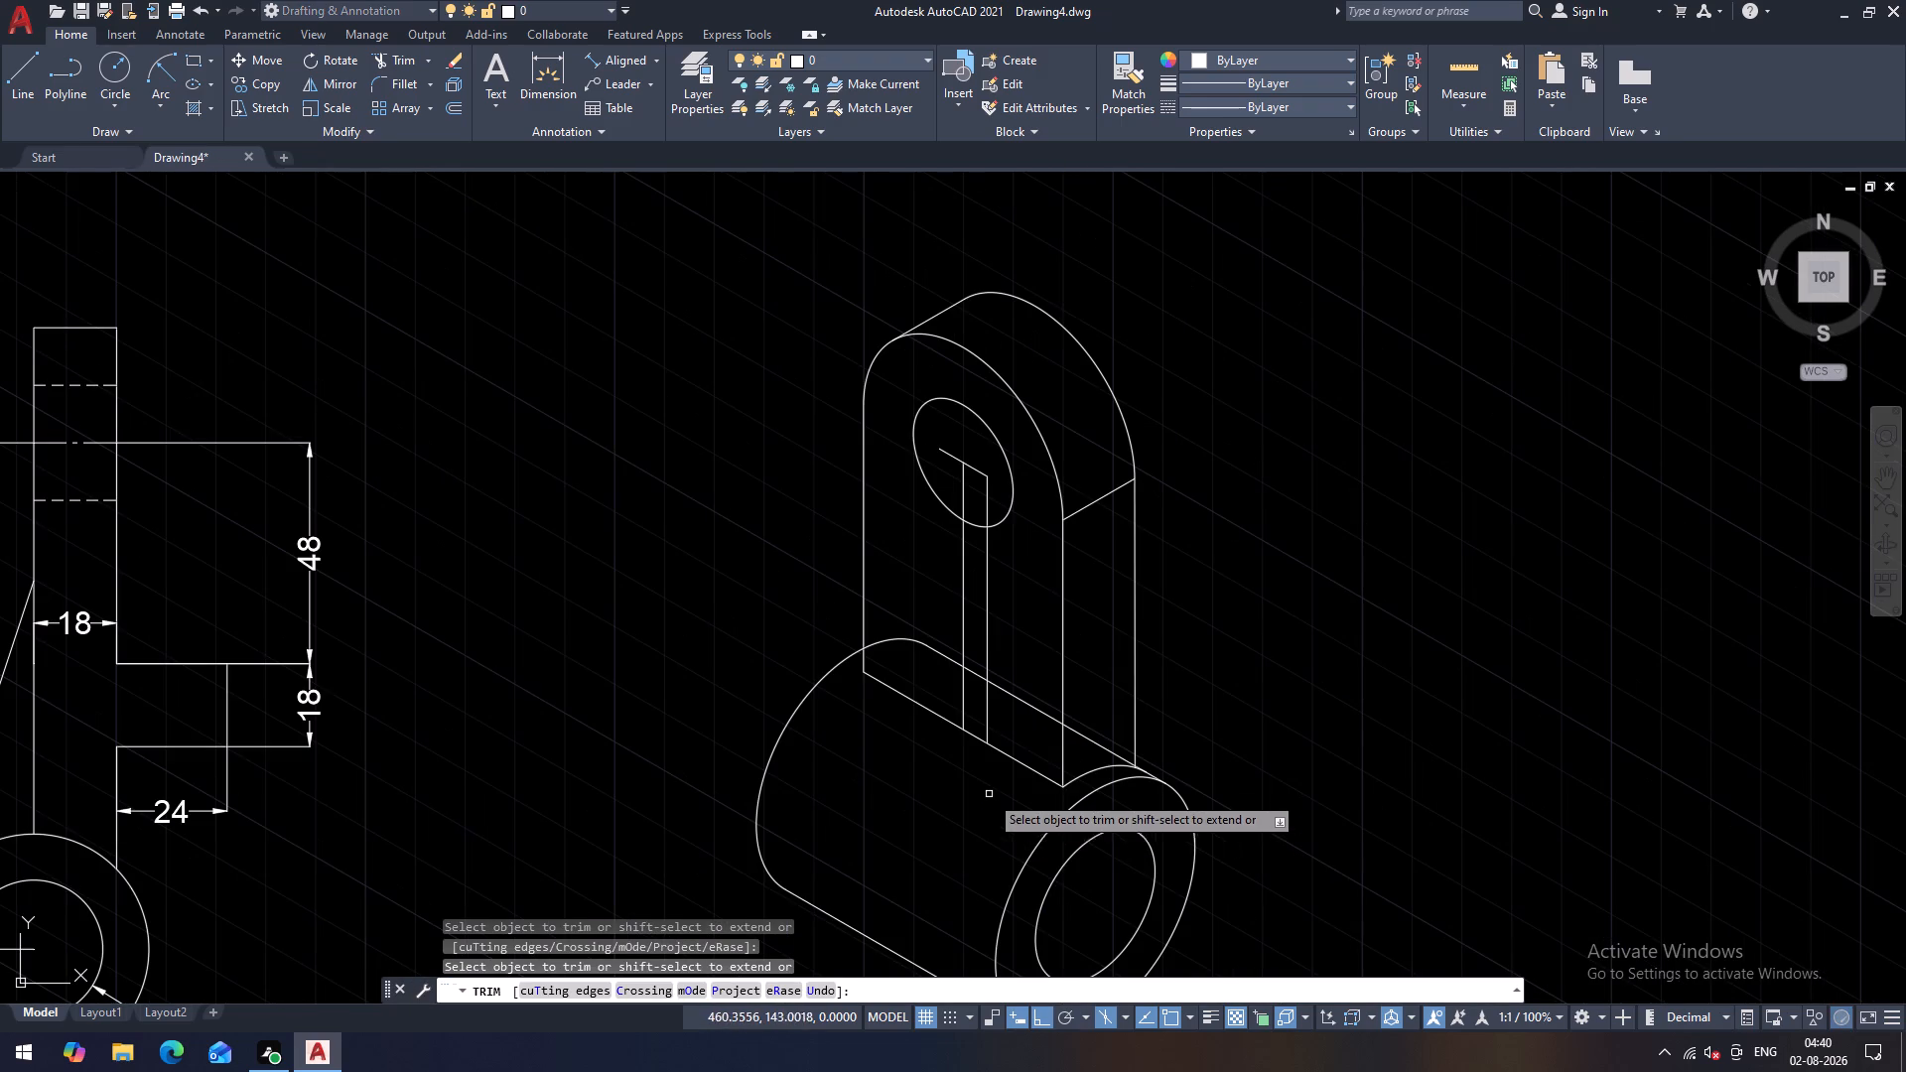
pyautogui.press('Escape')
# Copy the trimmed vertical line from the 330° line's end to the 150° line's end, forming the rib's other side.
pyautogui.press('c')
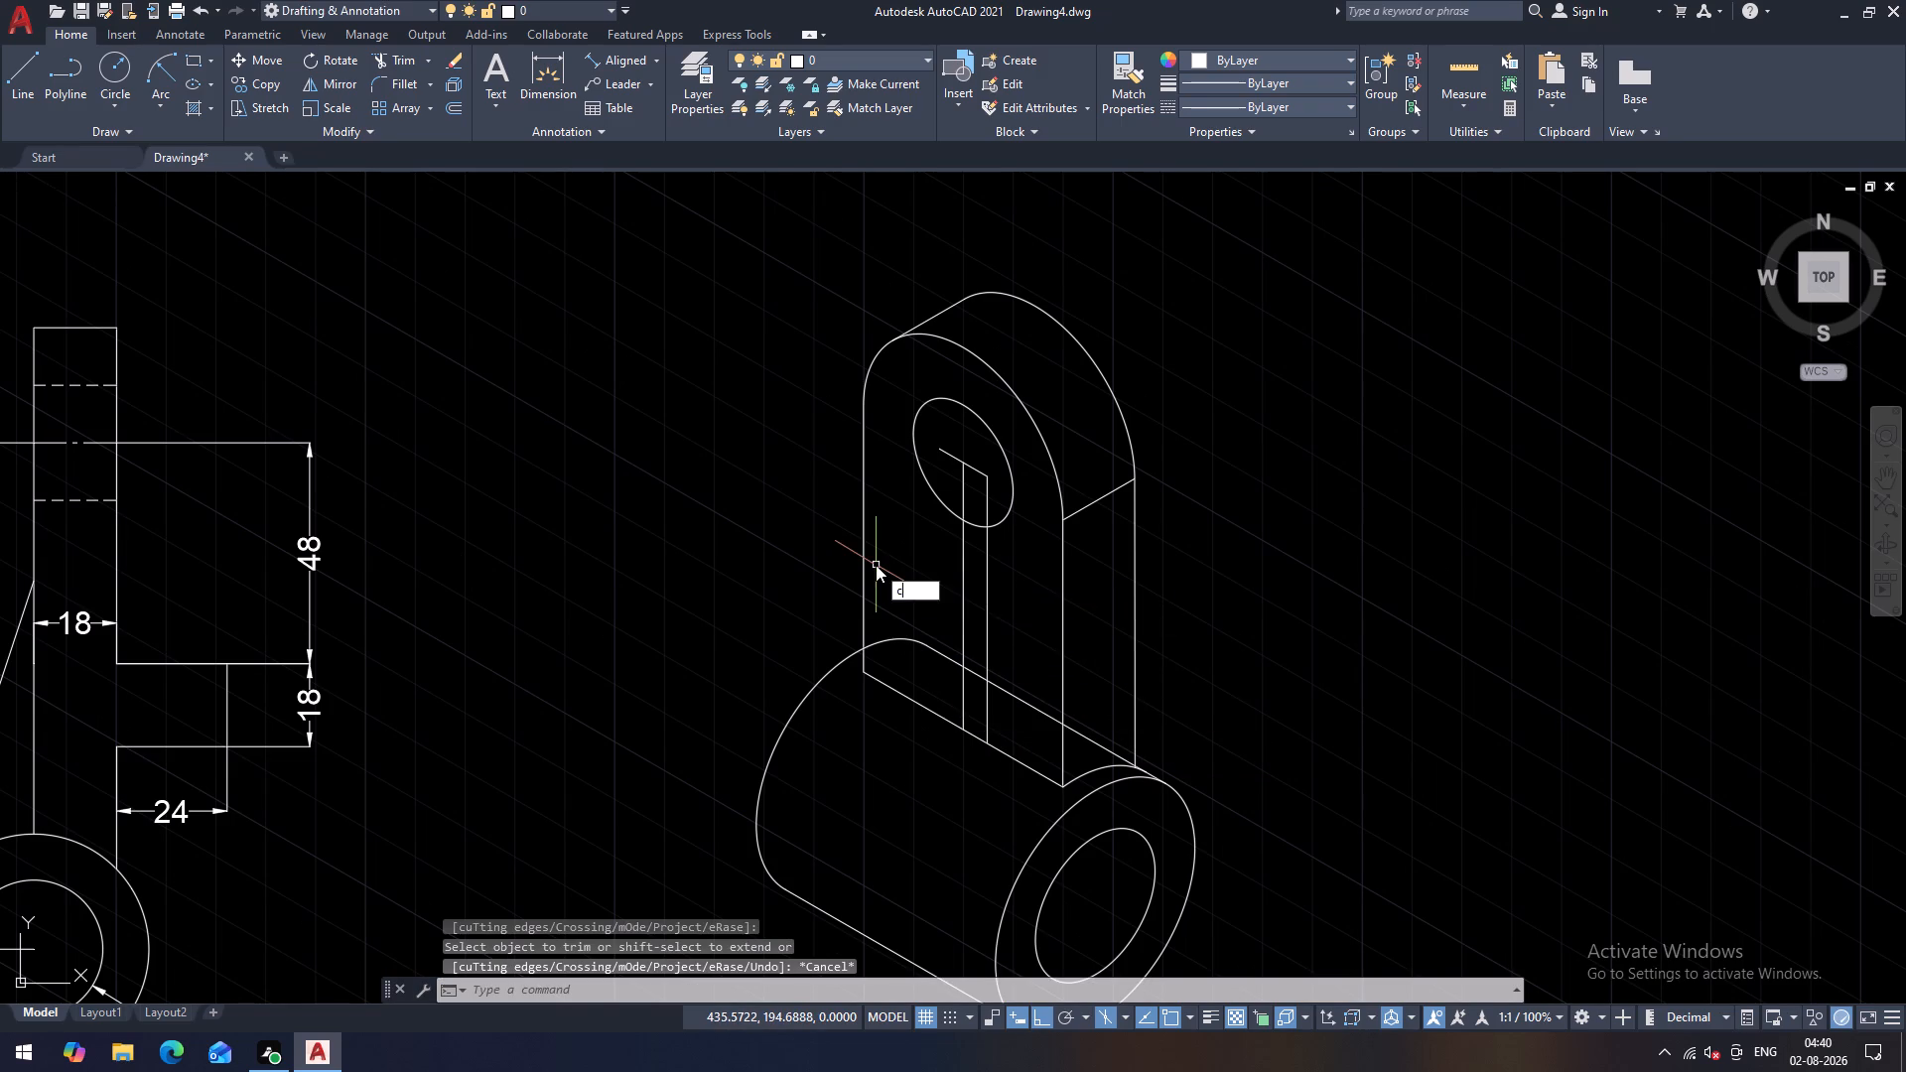
pyautogui.write('o')
pyautogui.press('space')
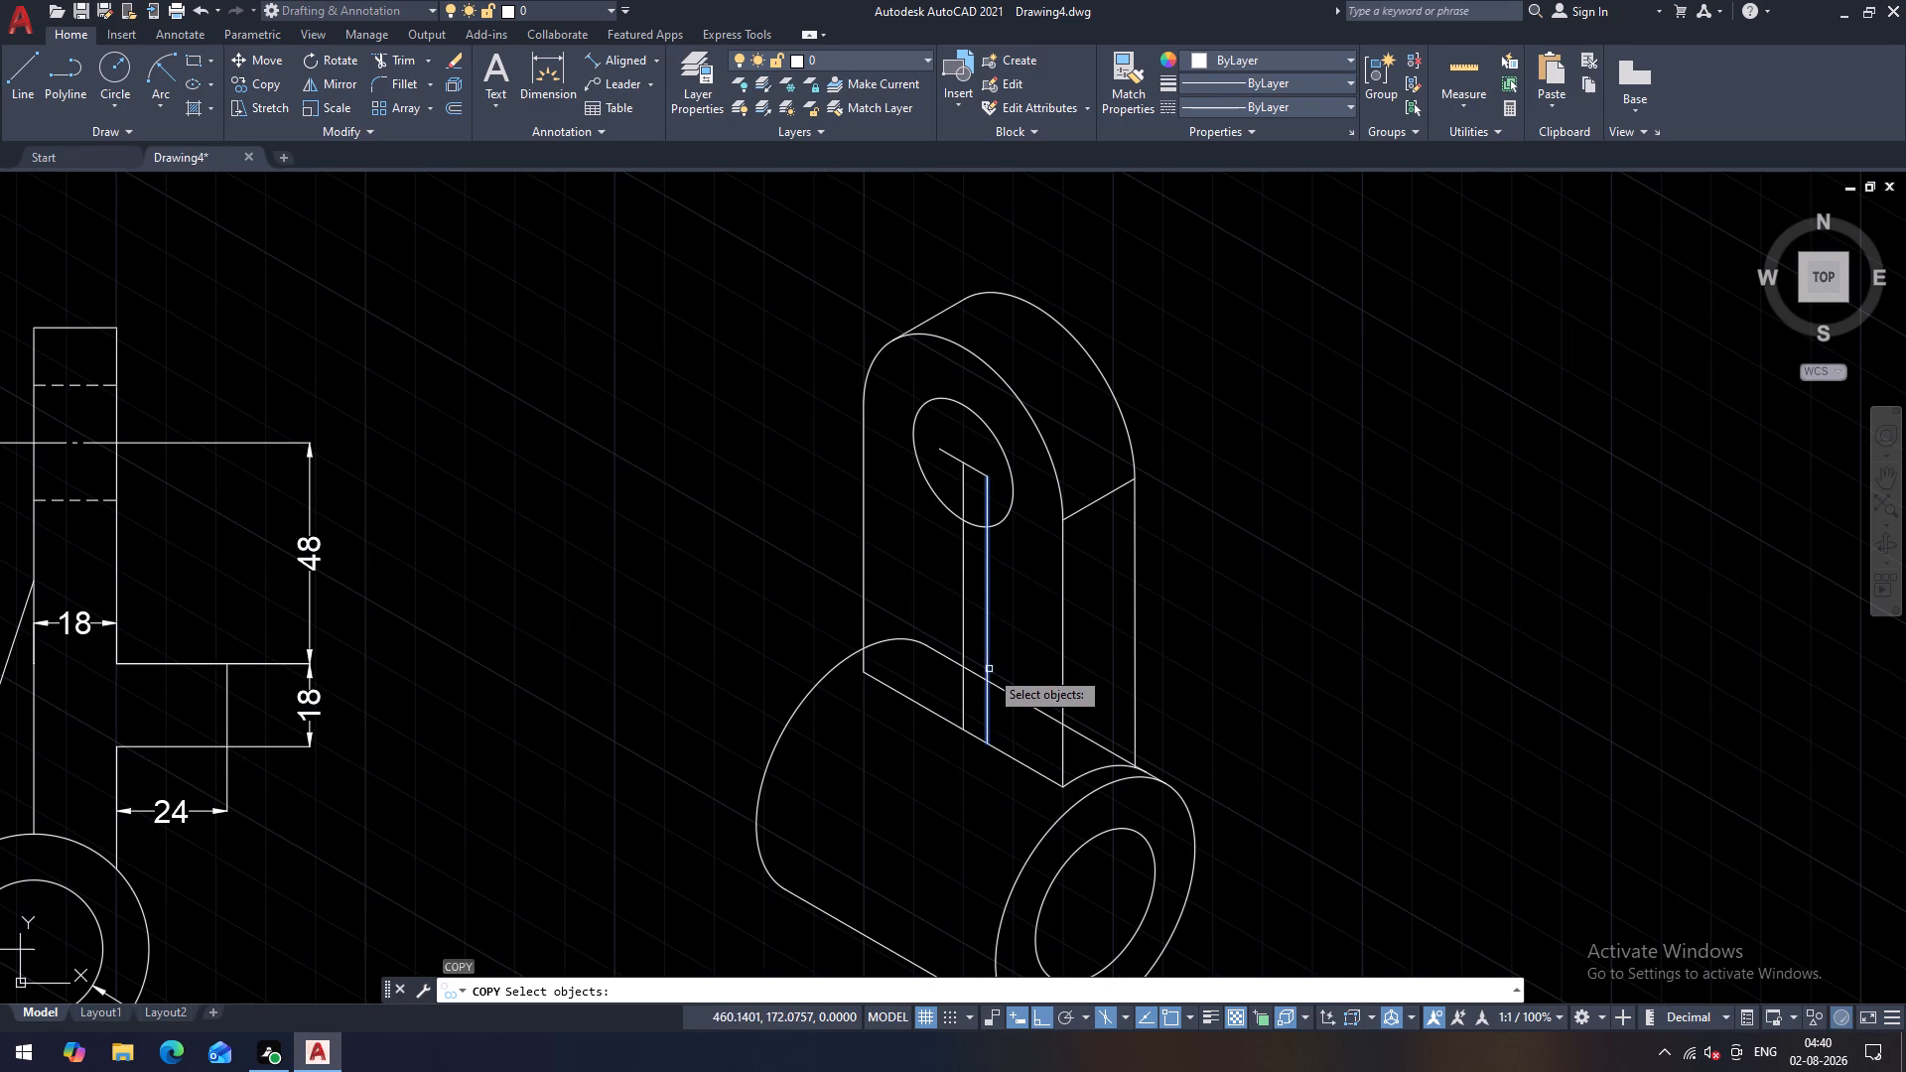
pyautogui.click(989, 669)
pyautogui.press('space')
pyautogui.click(983, 482)
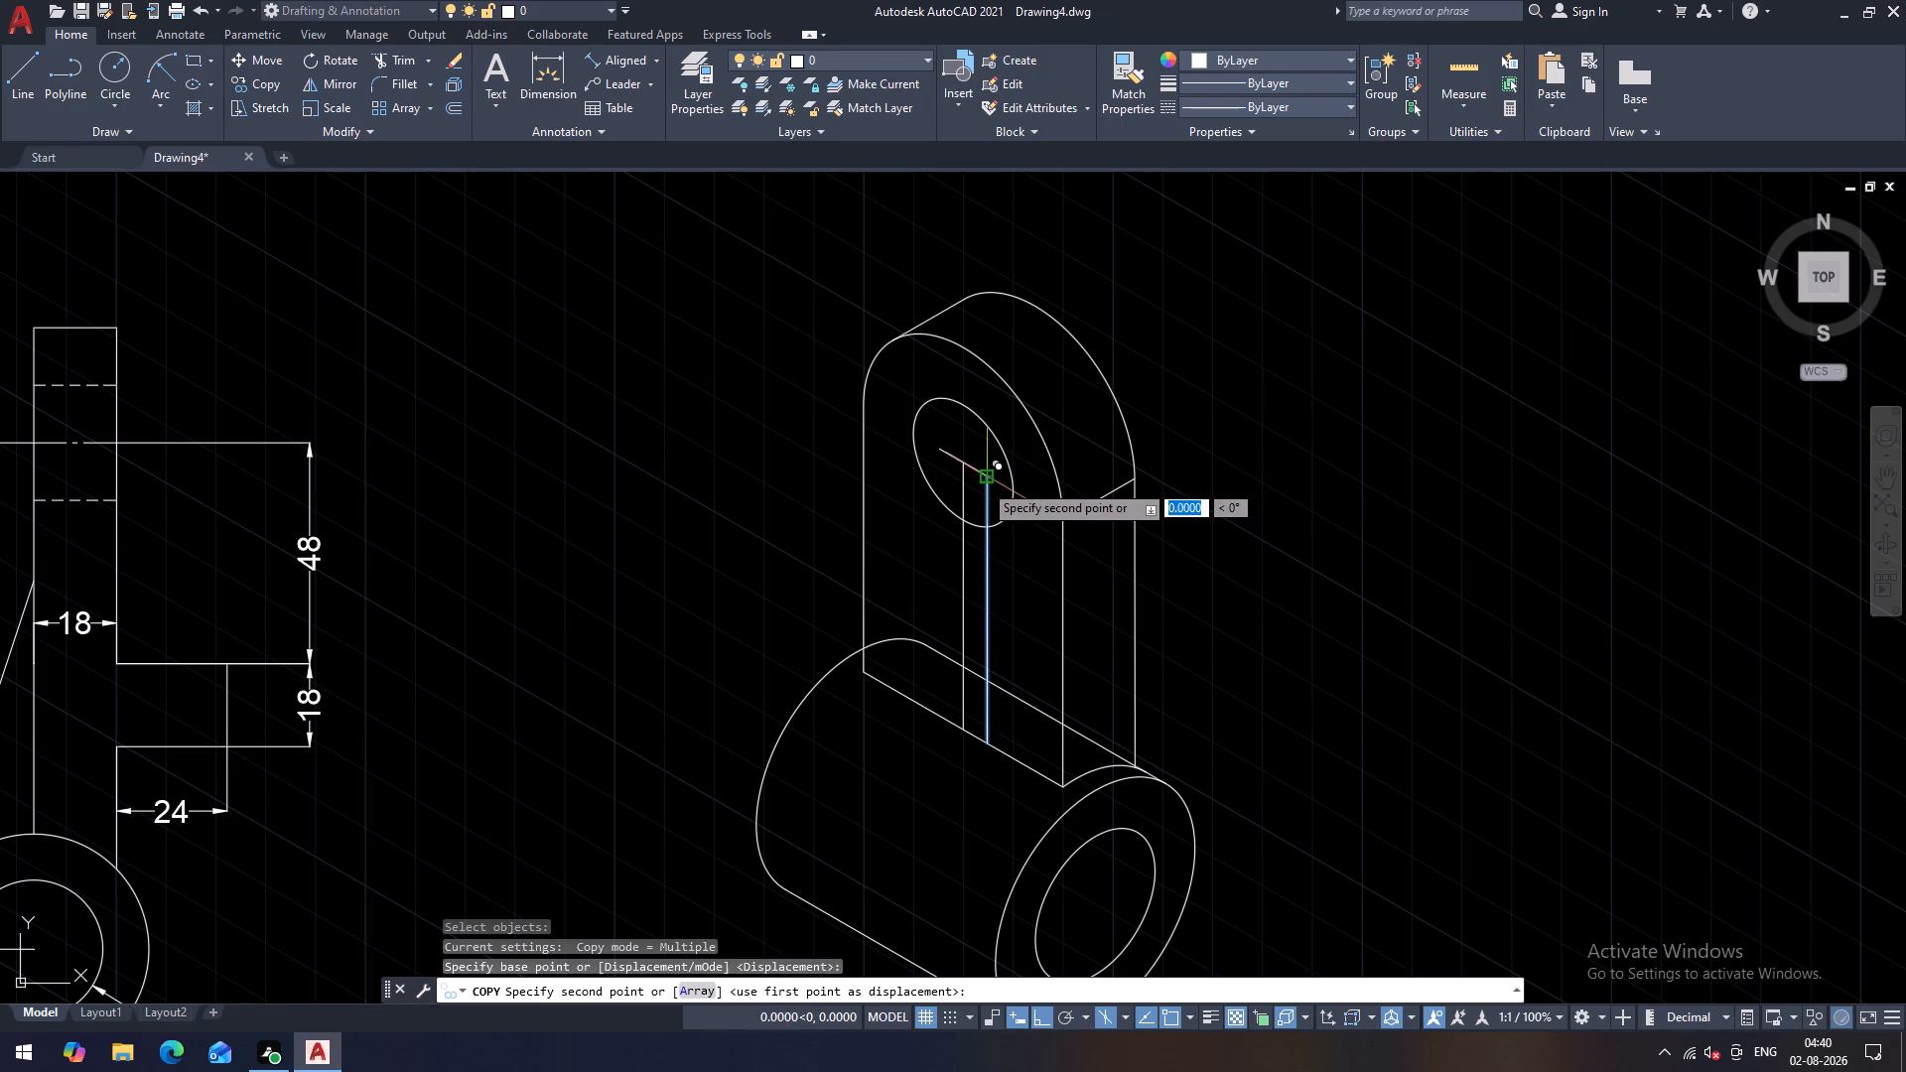
pyautogui.click(939, 454)
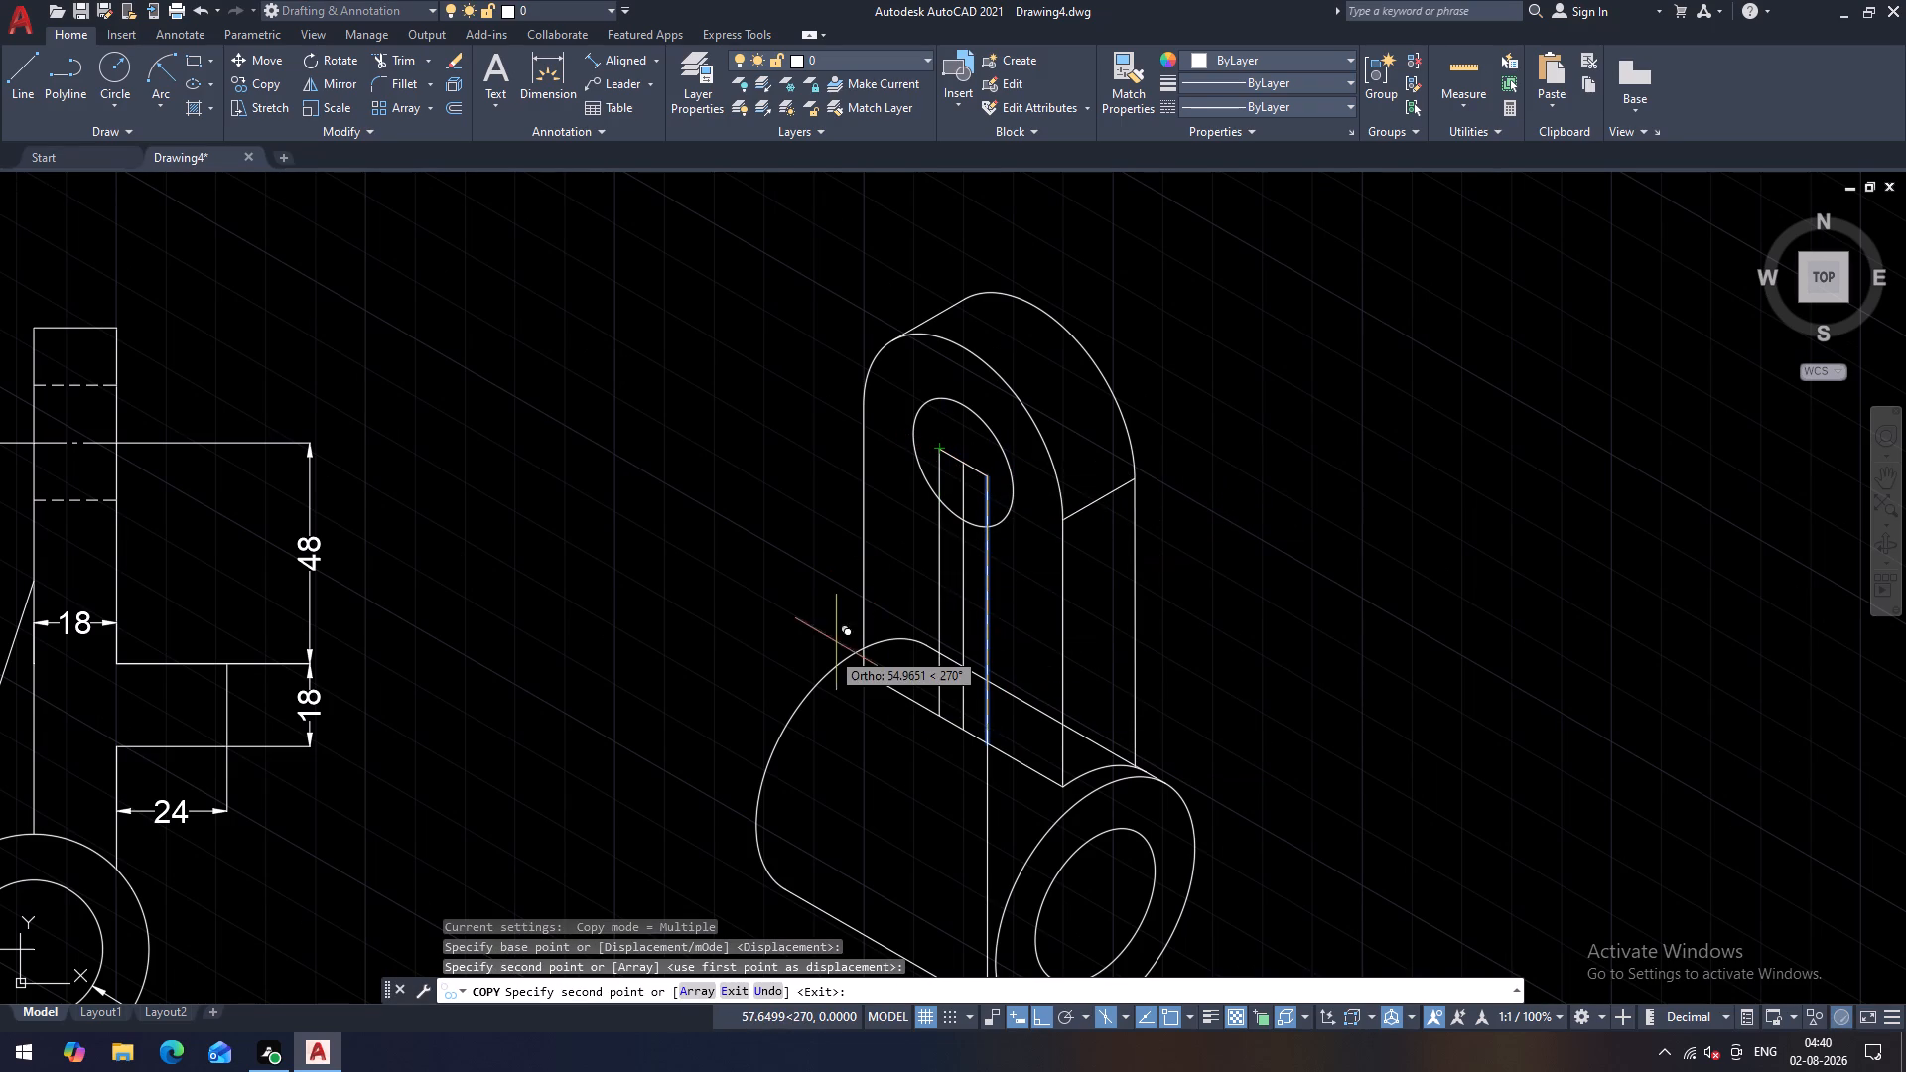
pyautogui.press('Escape')
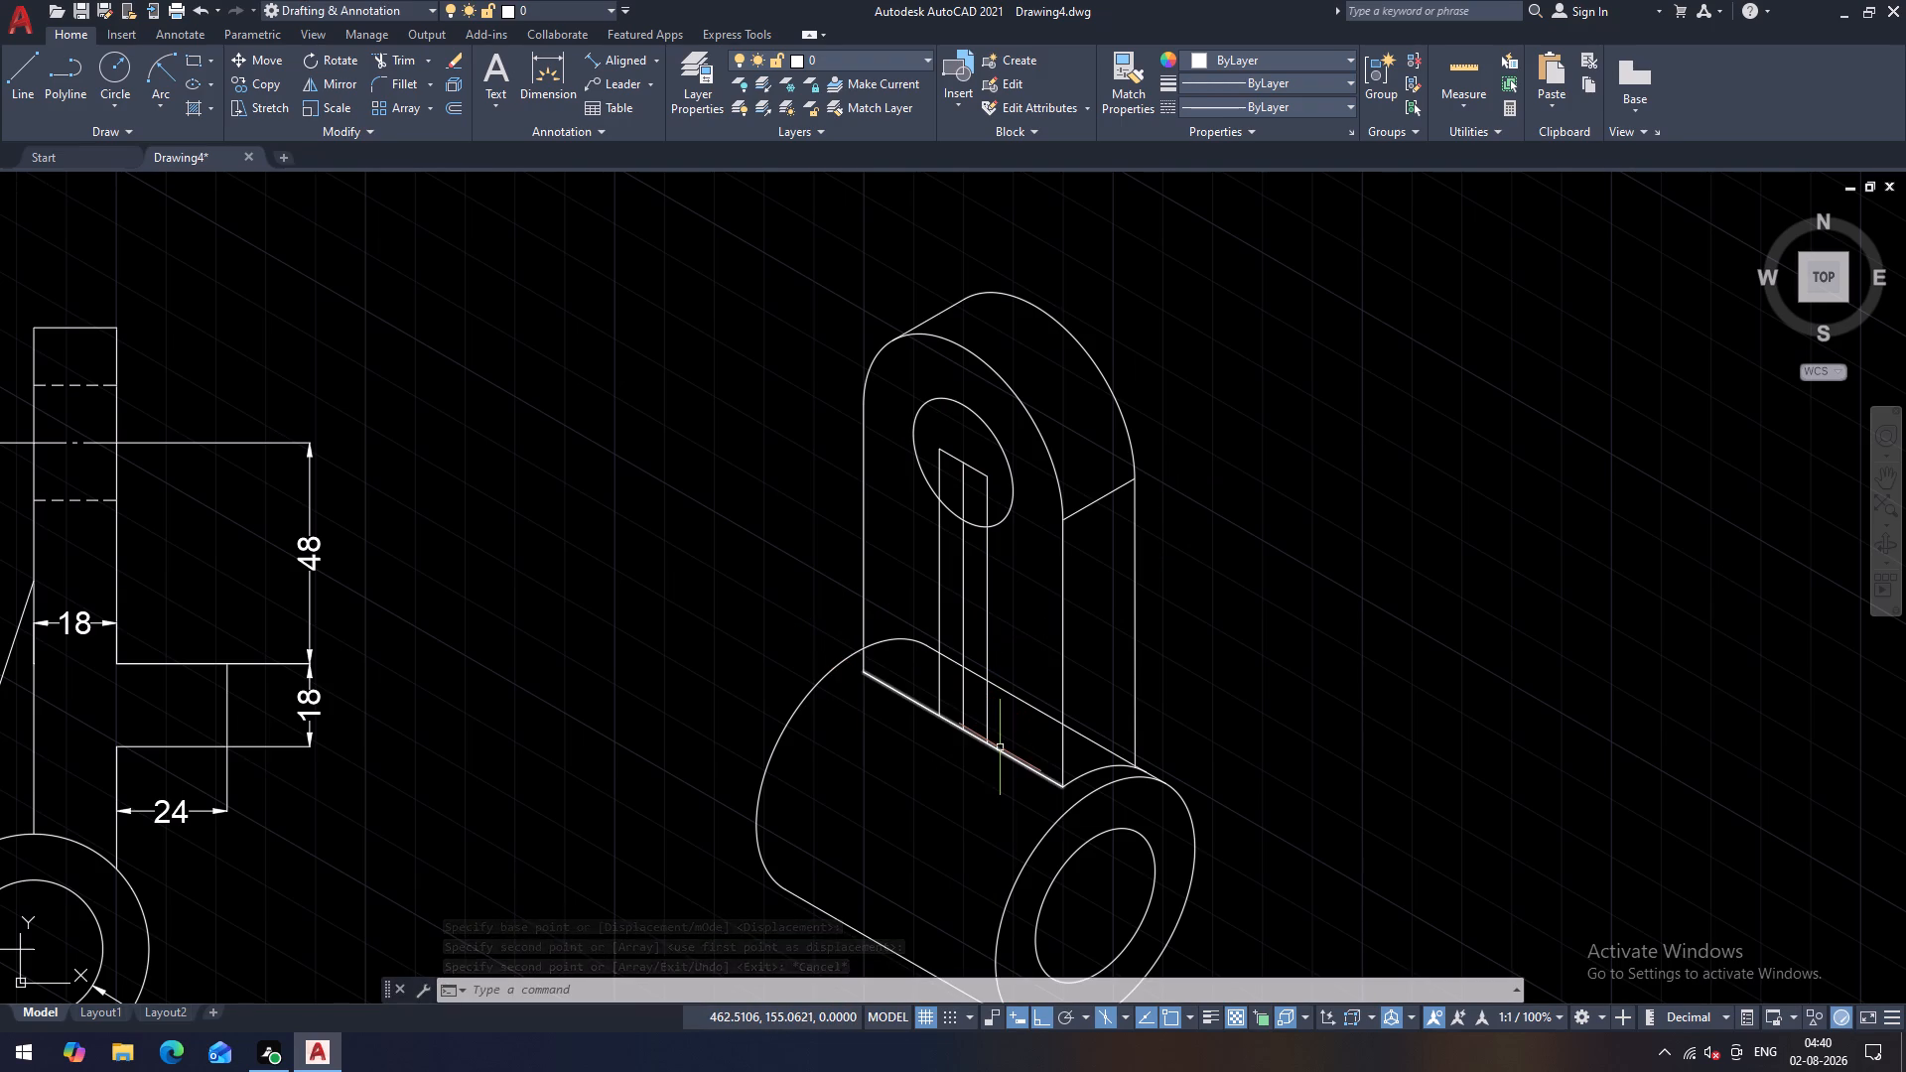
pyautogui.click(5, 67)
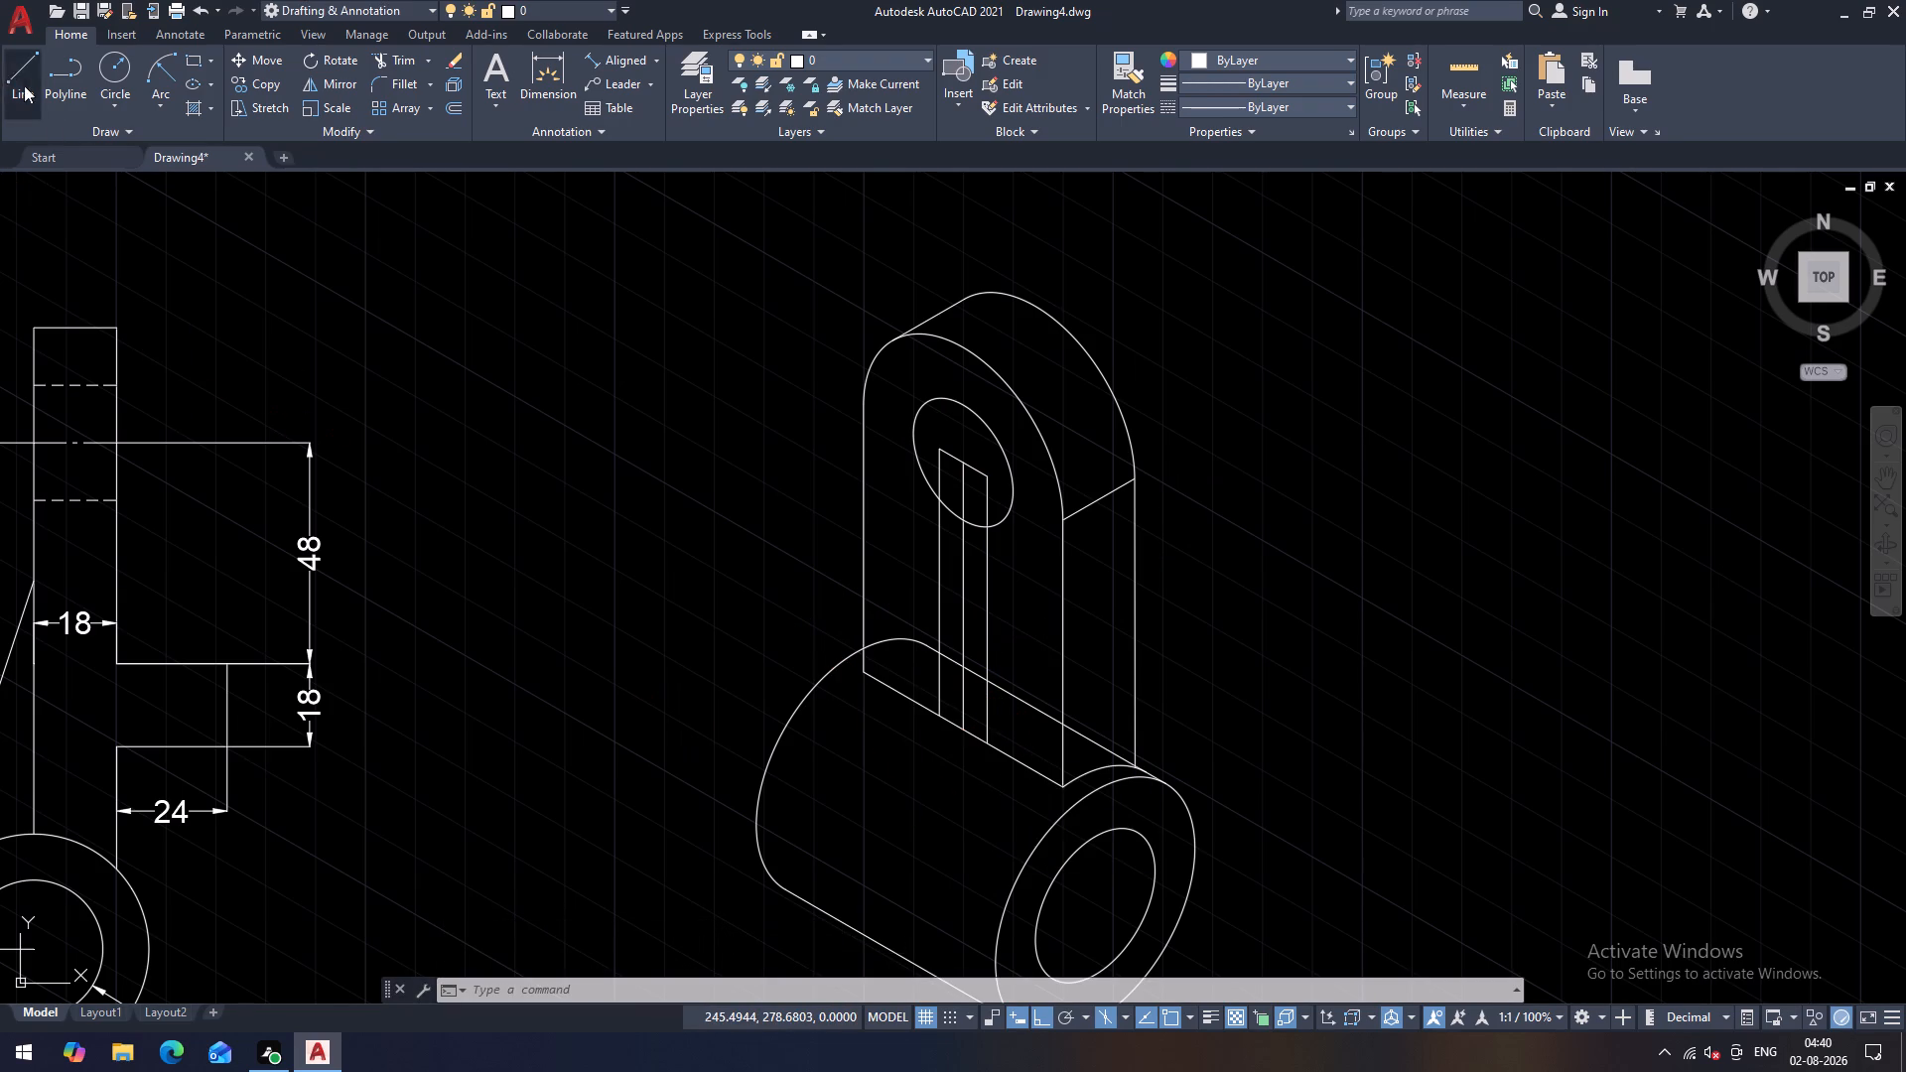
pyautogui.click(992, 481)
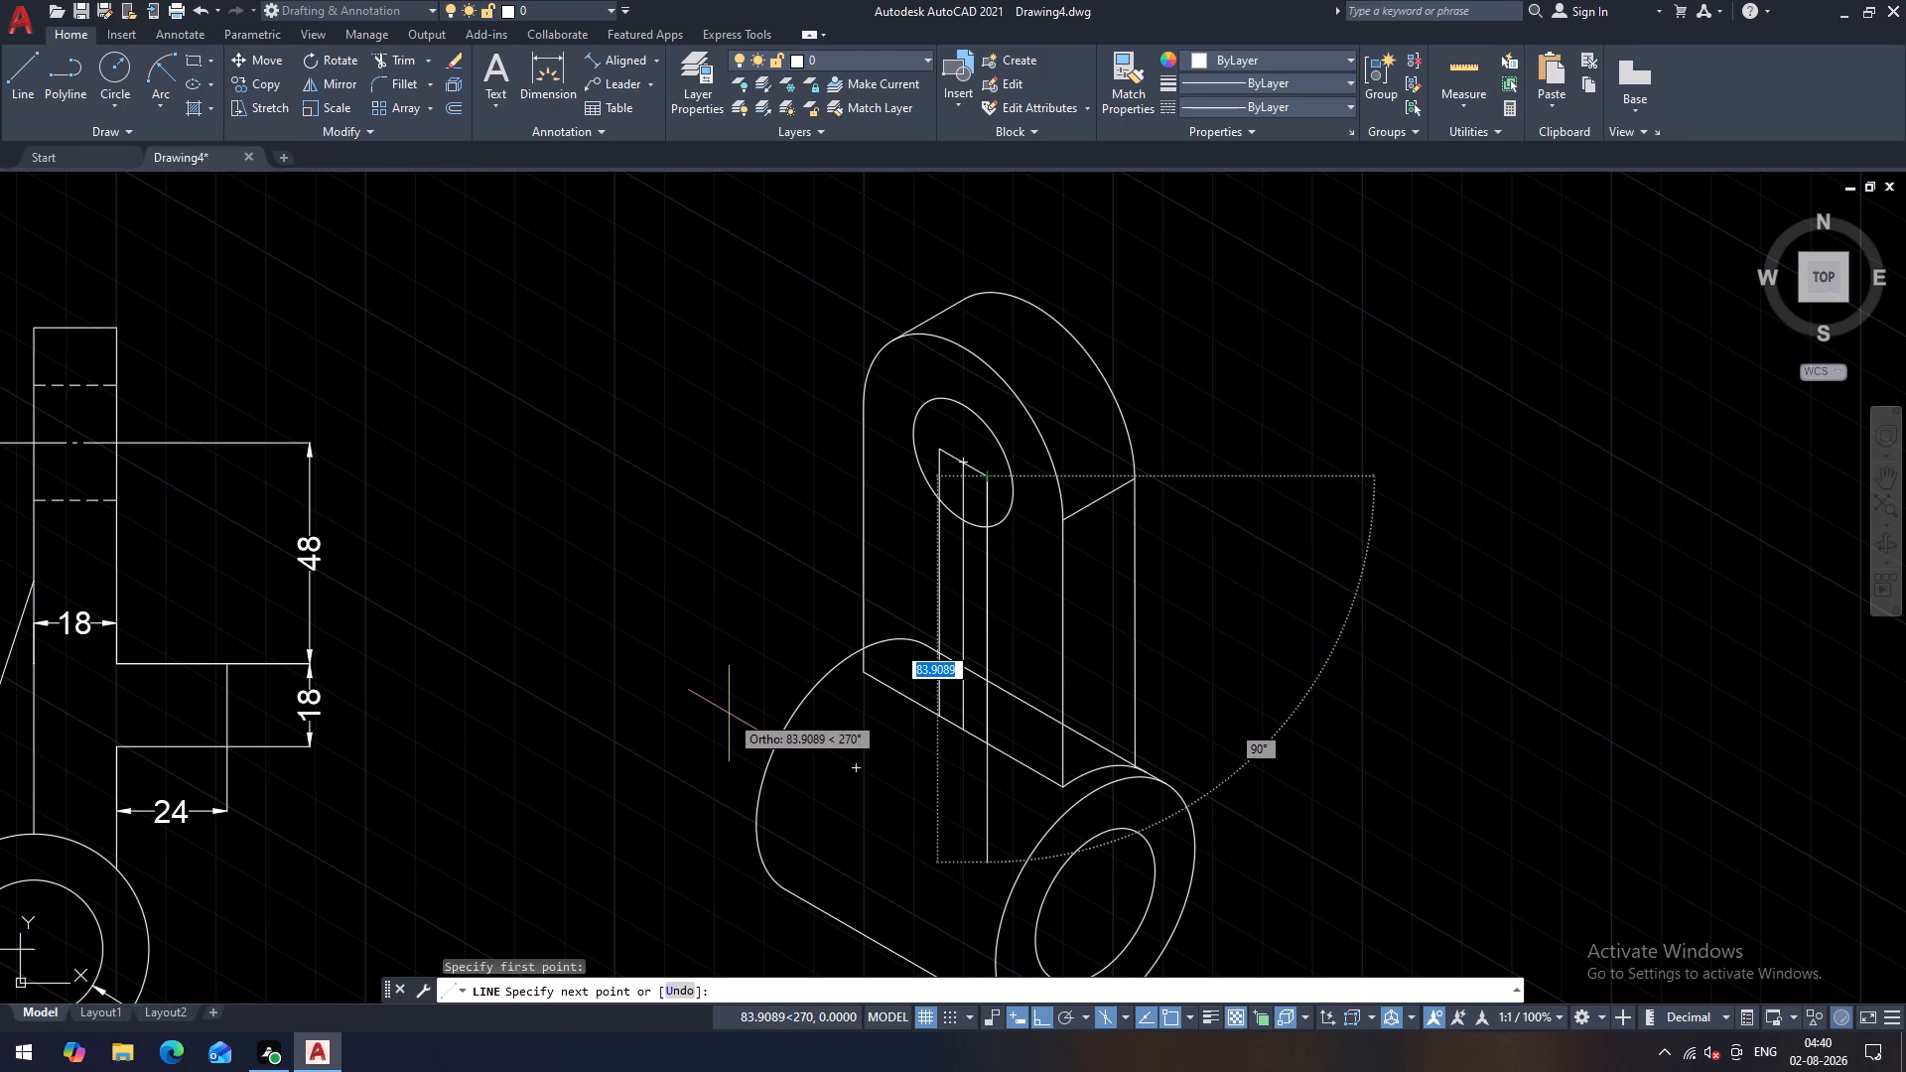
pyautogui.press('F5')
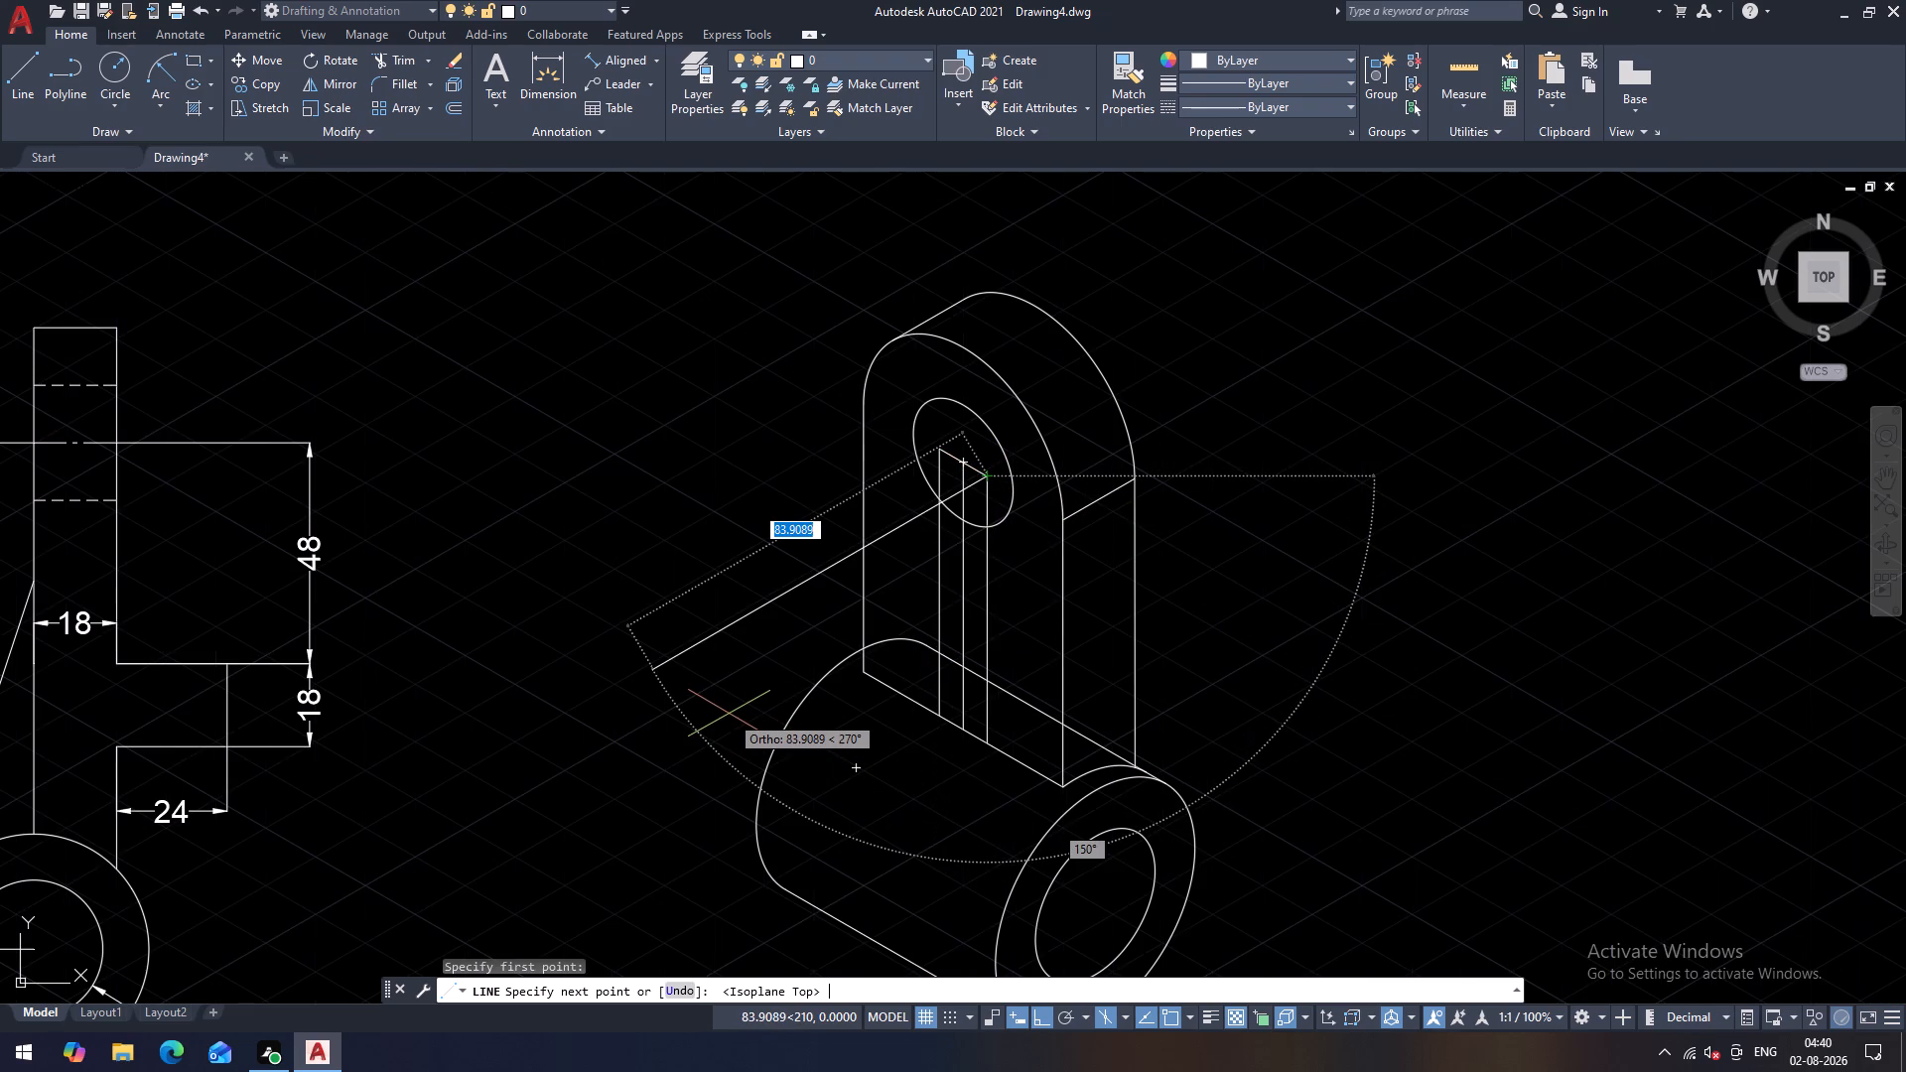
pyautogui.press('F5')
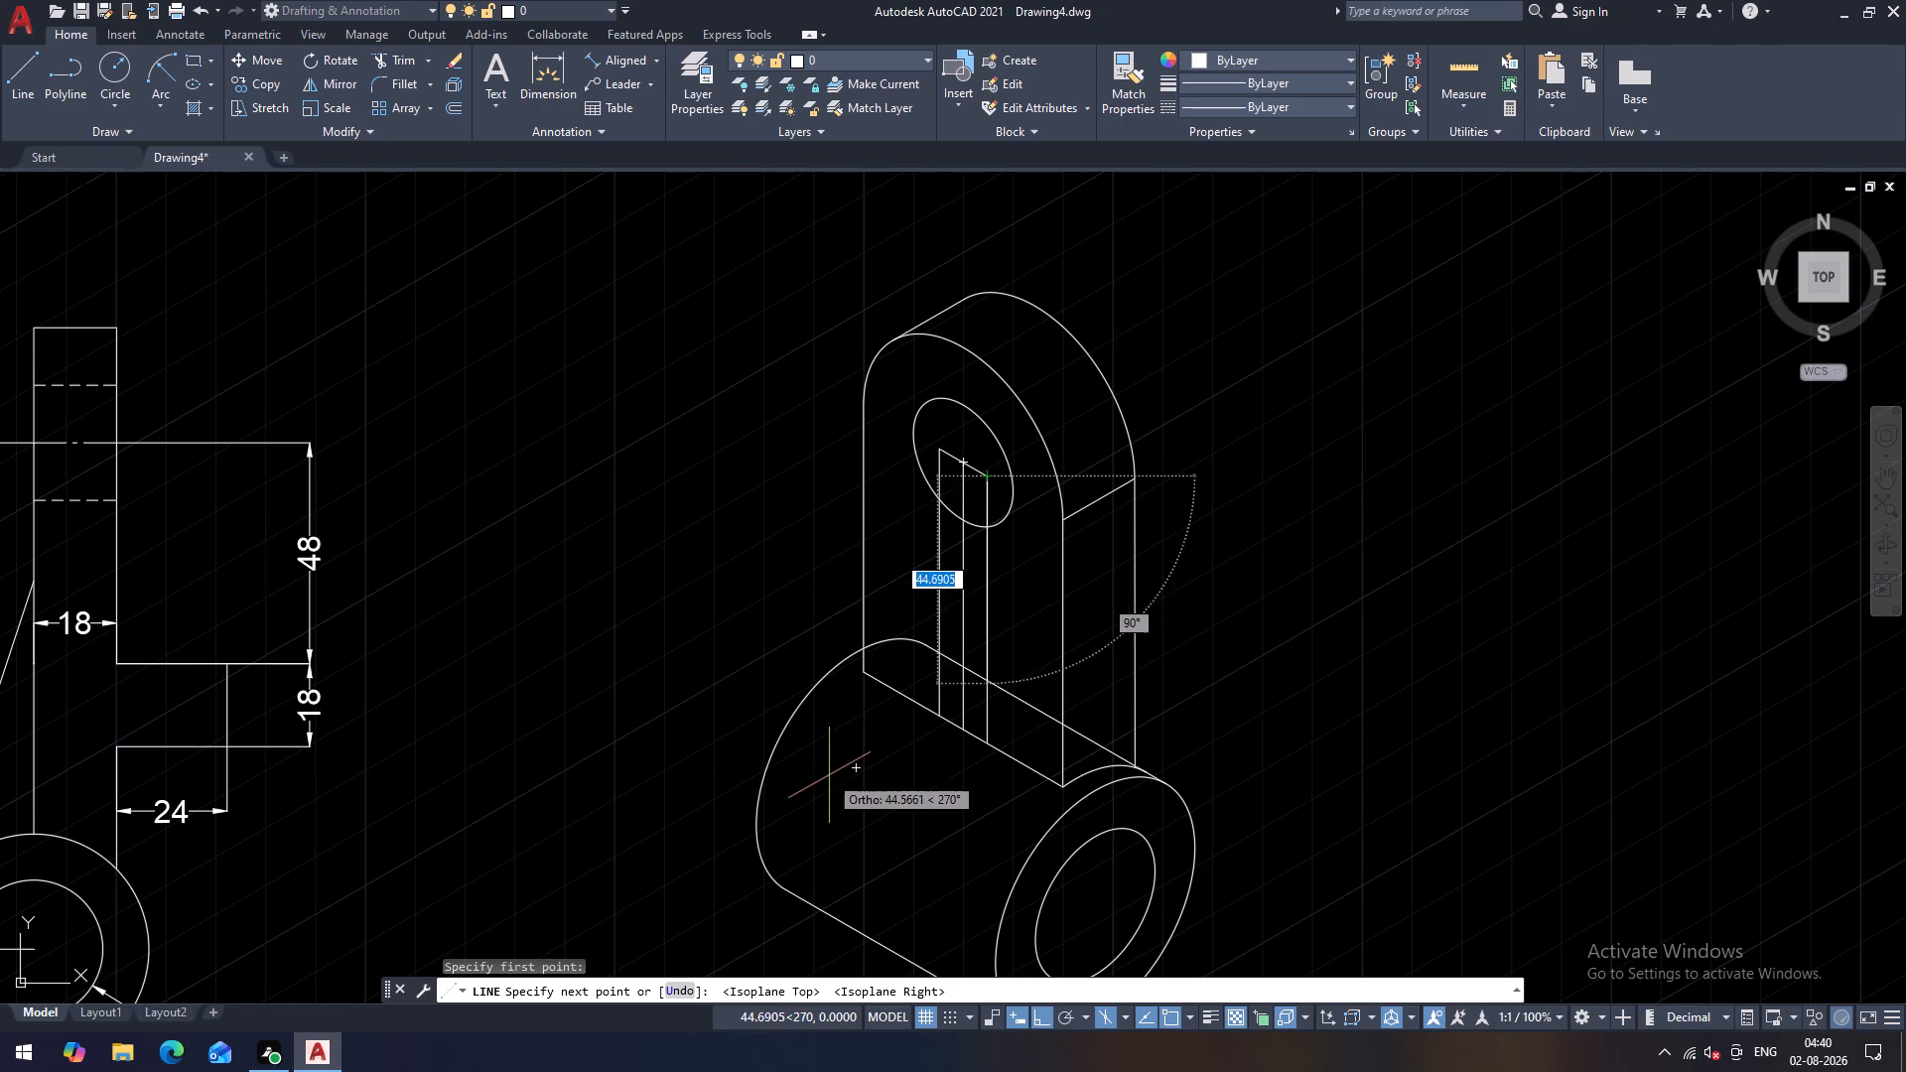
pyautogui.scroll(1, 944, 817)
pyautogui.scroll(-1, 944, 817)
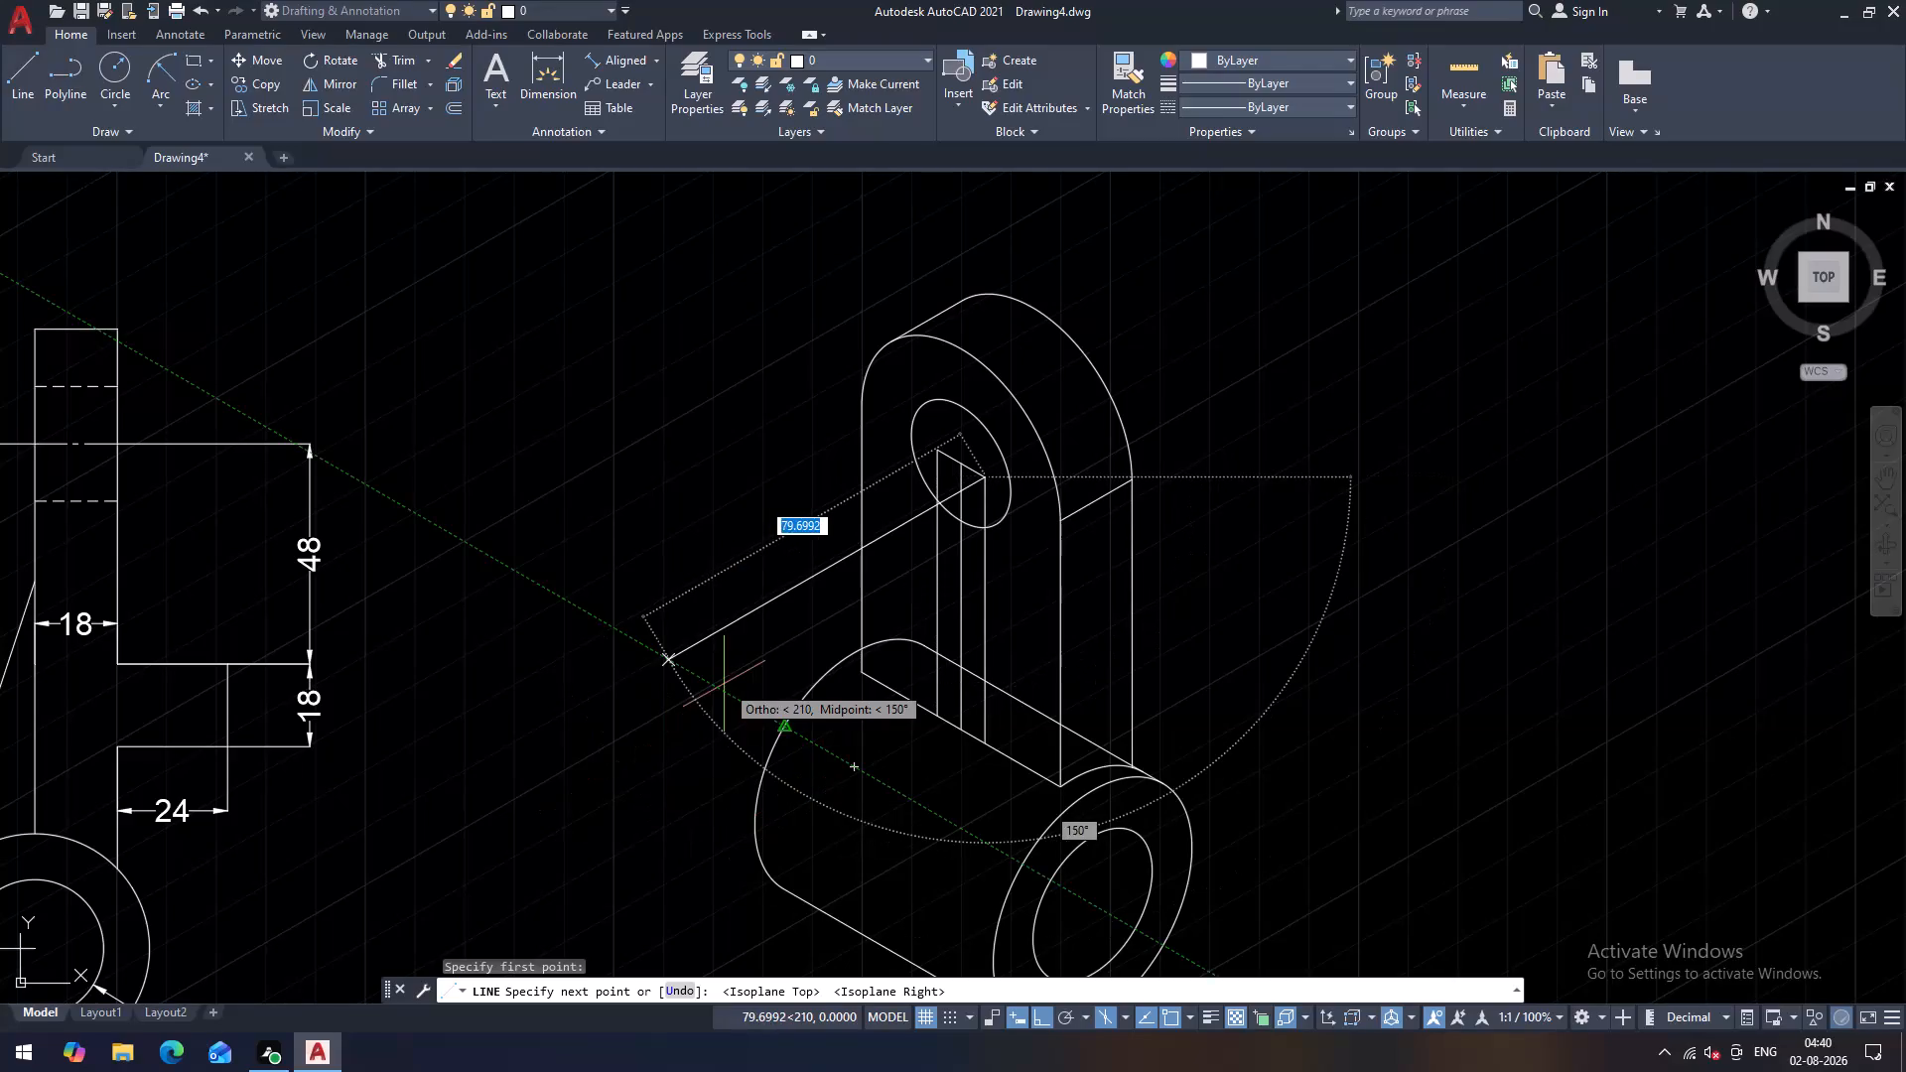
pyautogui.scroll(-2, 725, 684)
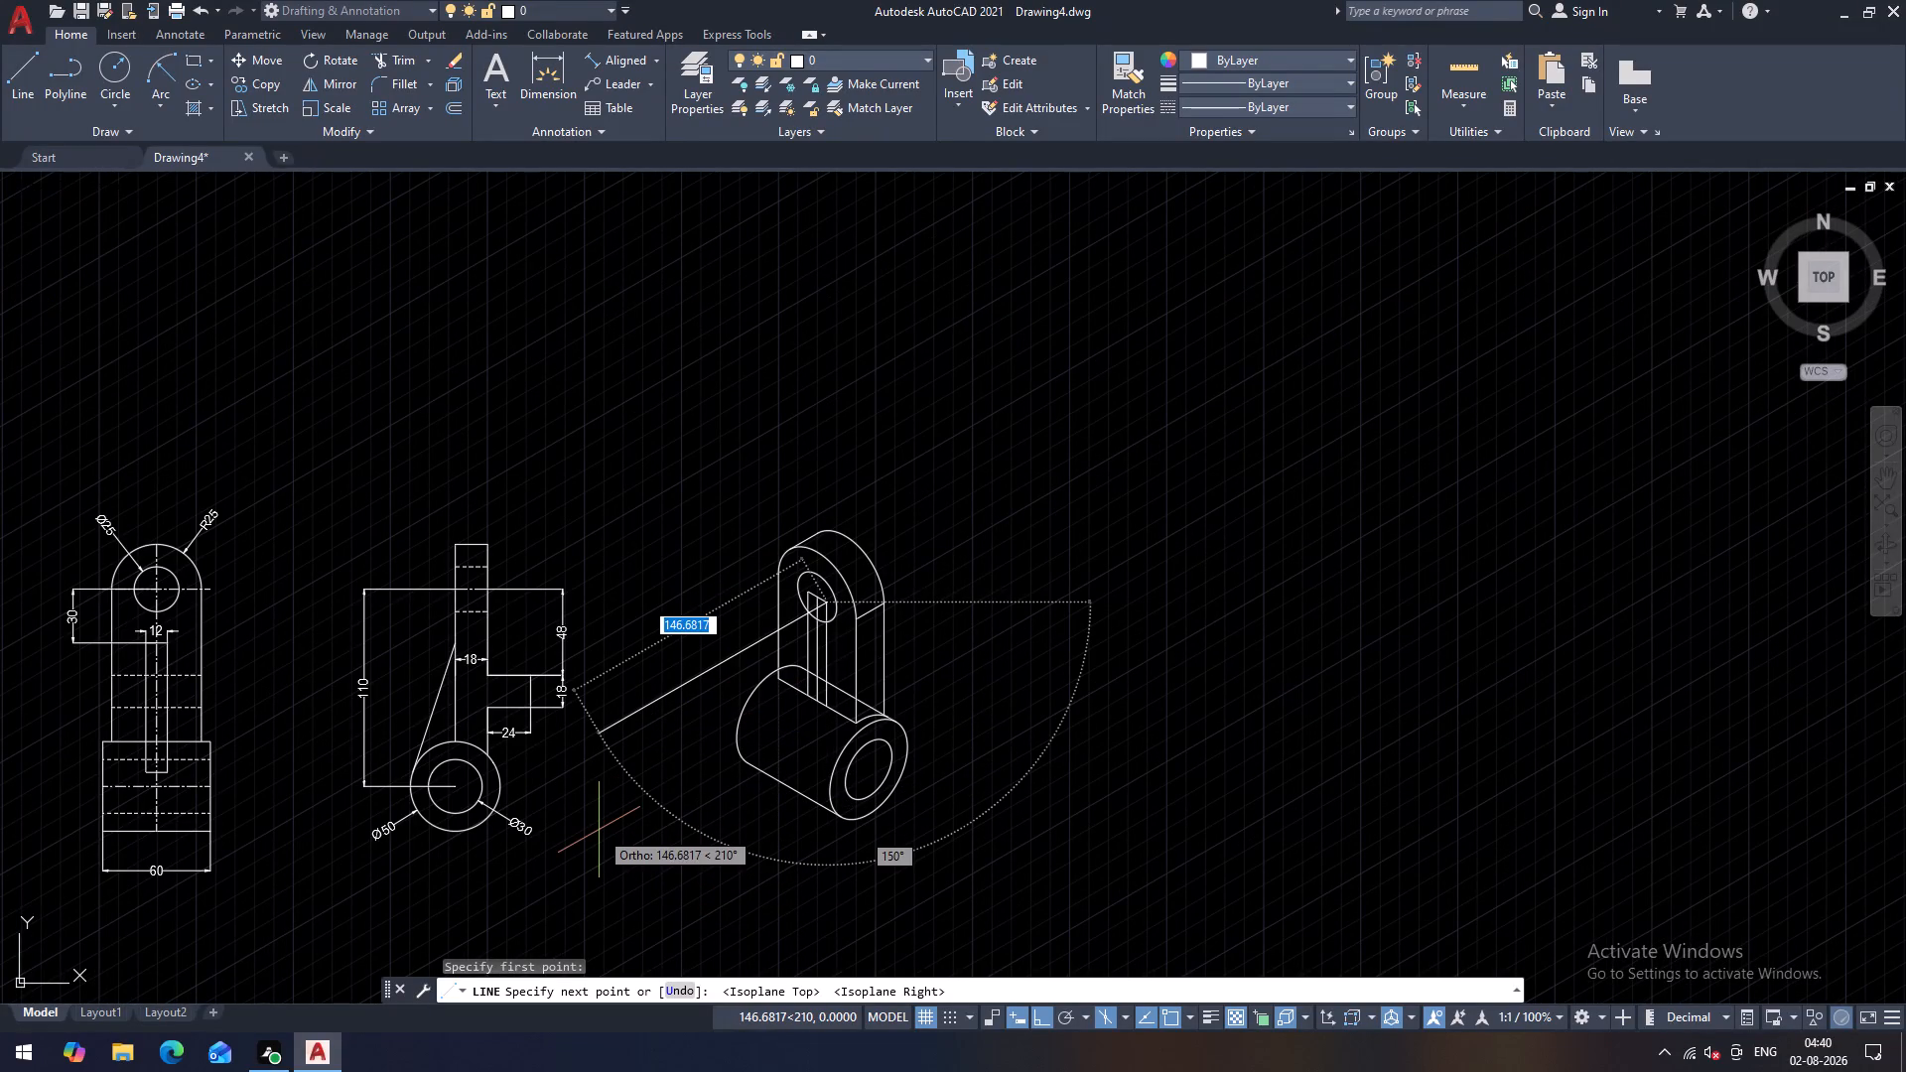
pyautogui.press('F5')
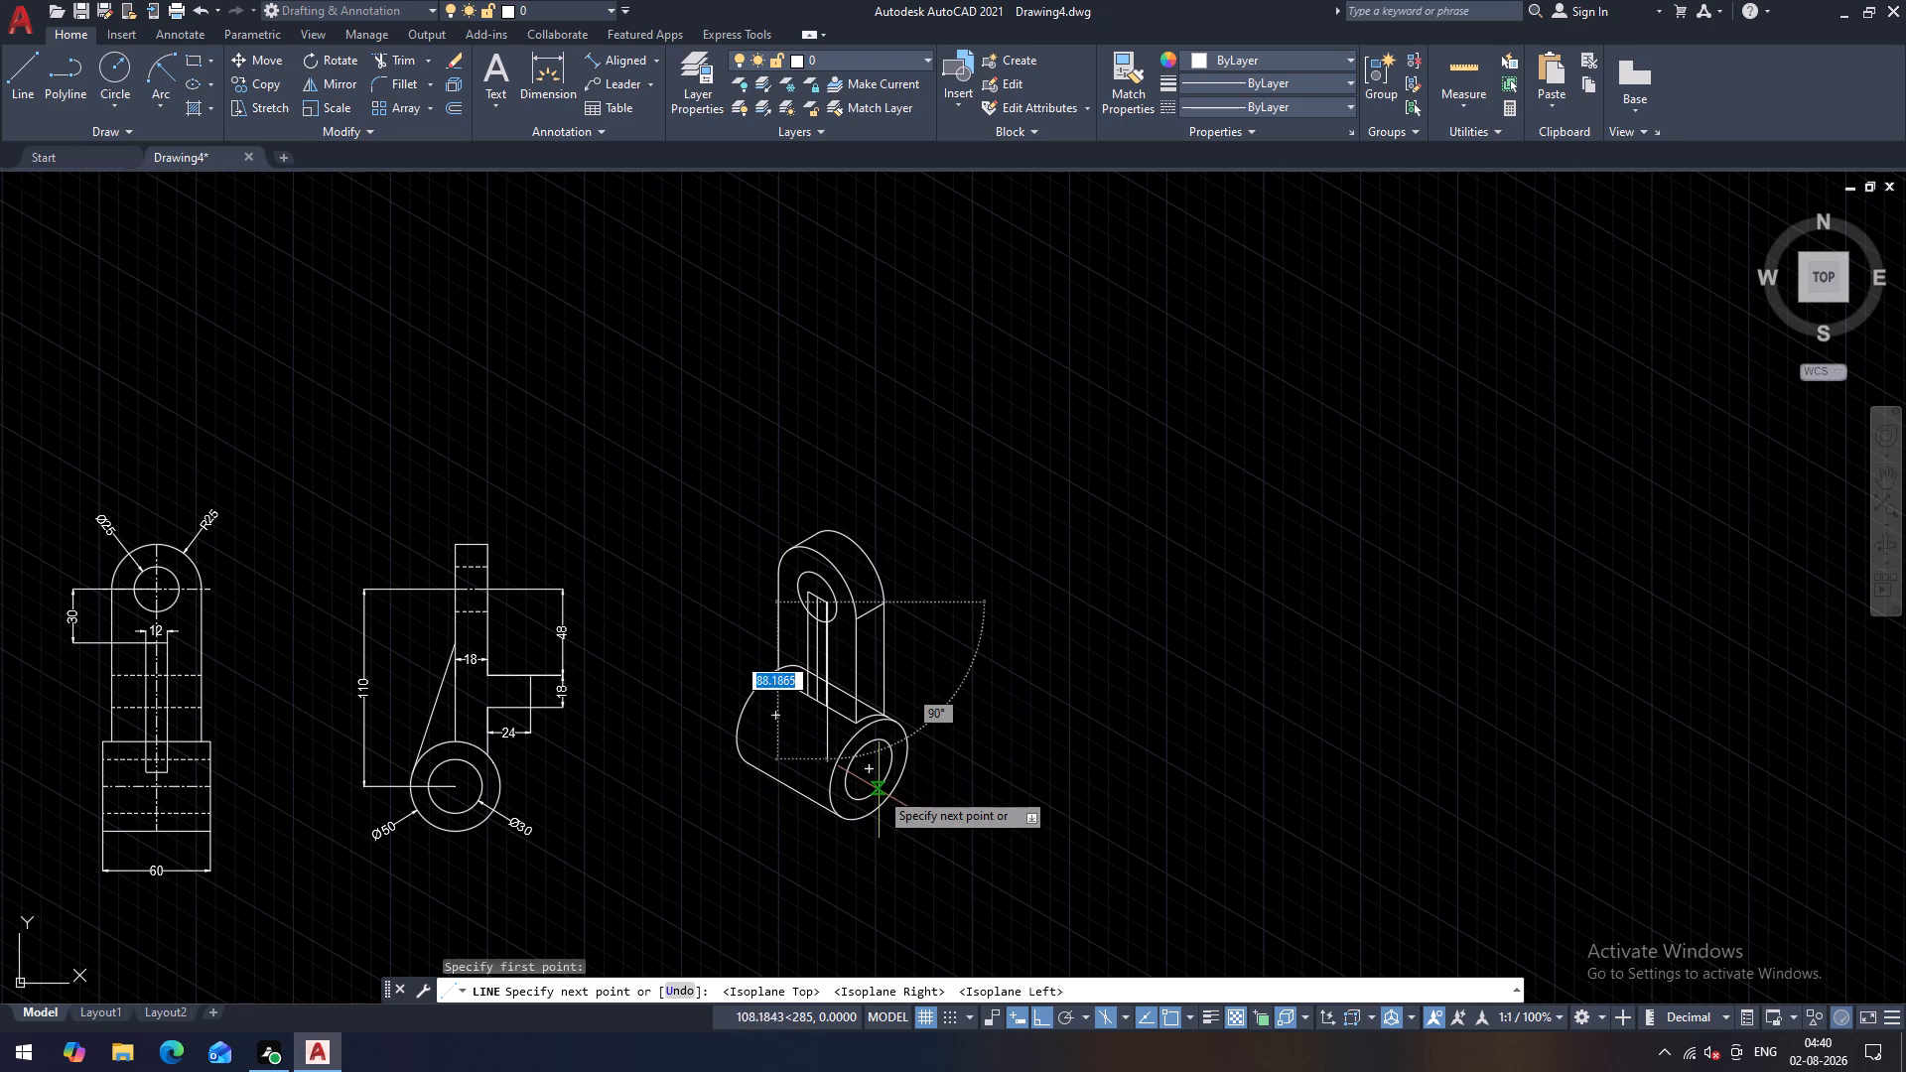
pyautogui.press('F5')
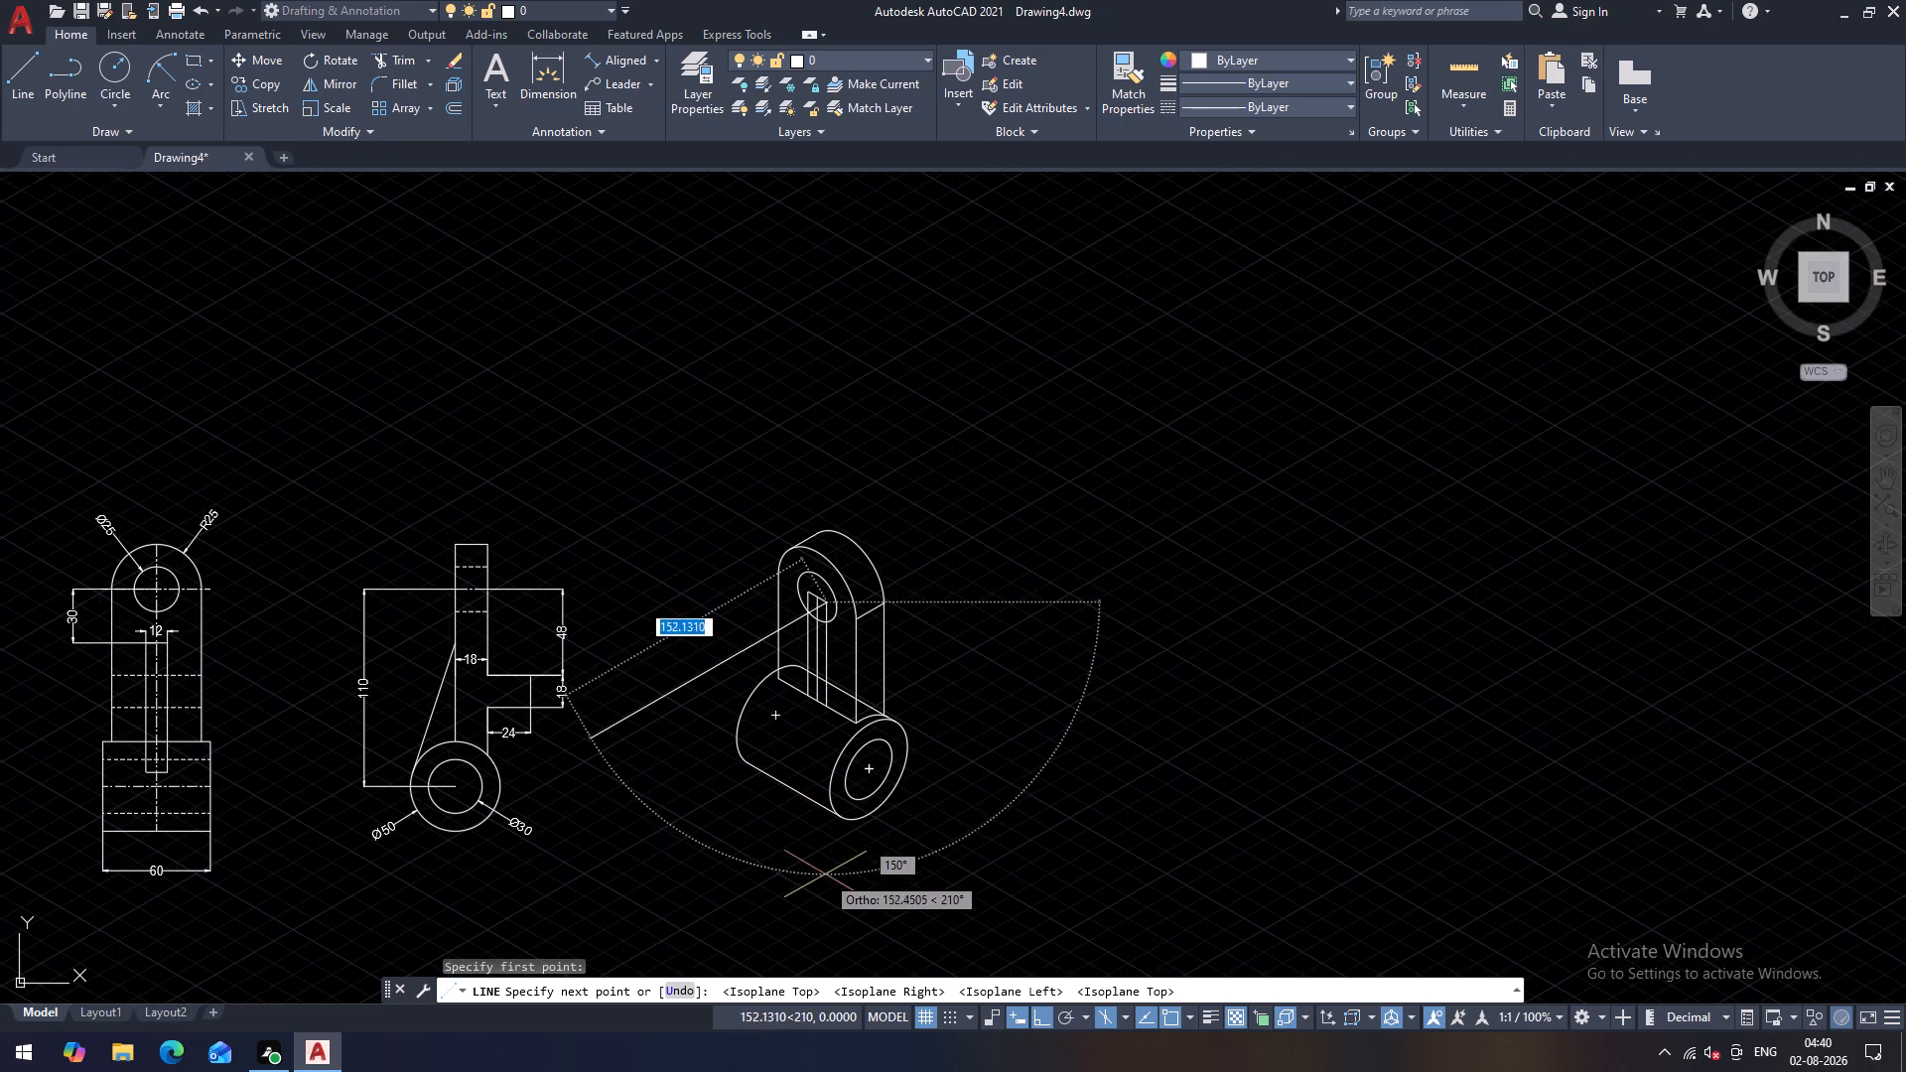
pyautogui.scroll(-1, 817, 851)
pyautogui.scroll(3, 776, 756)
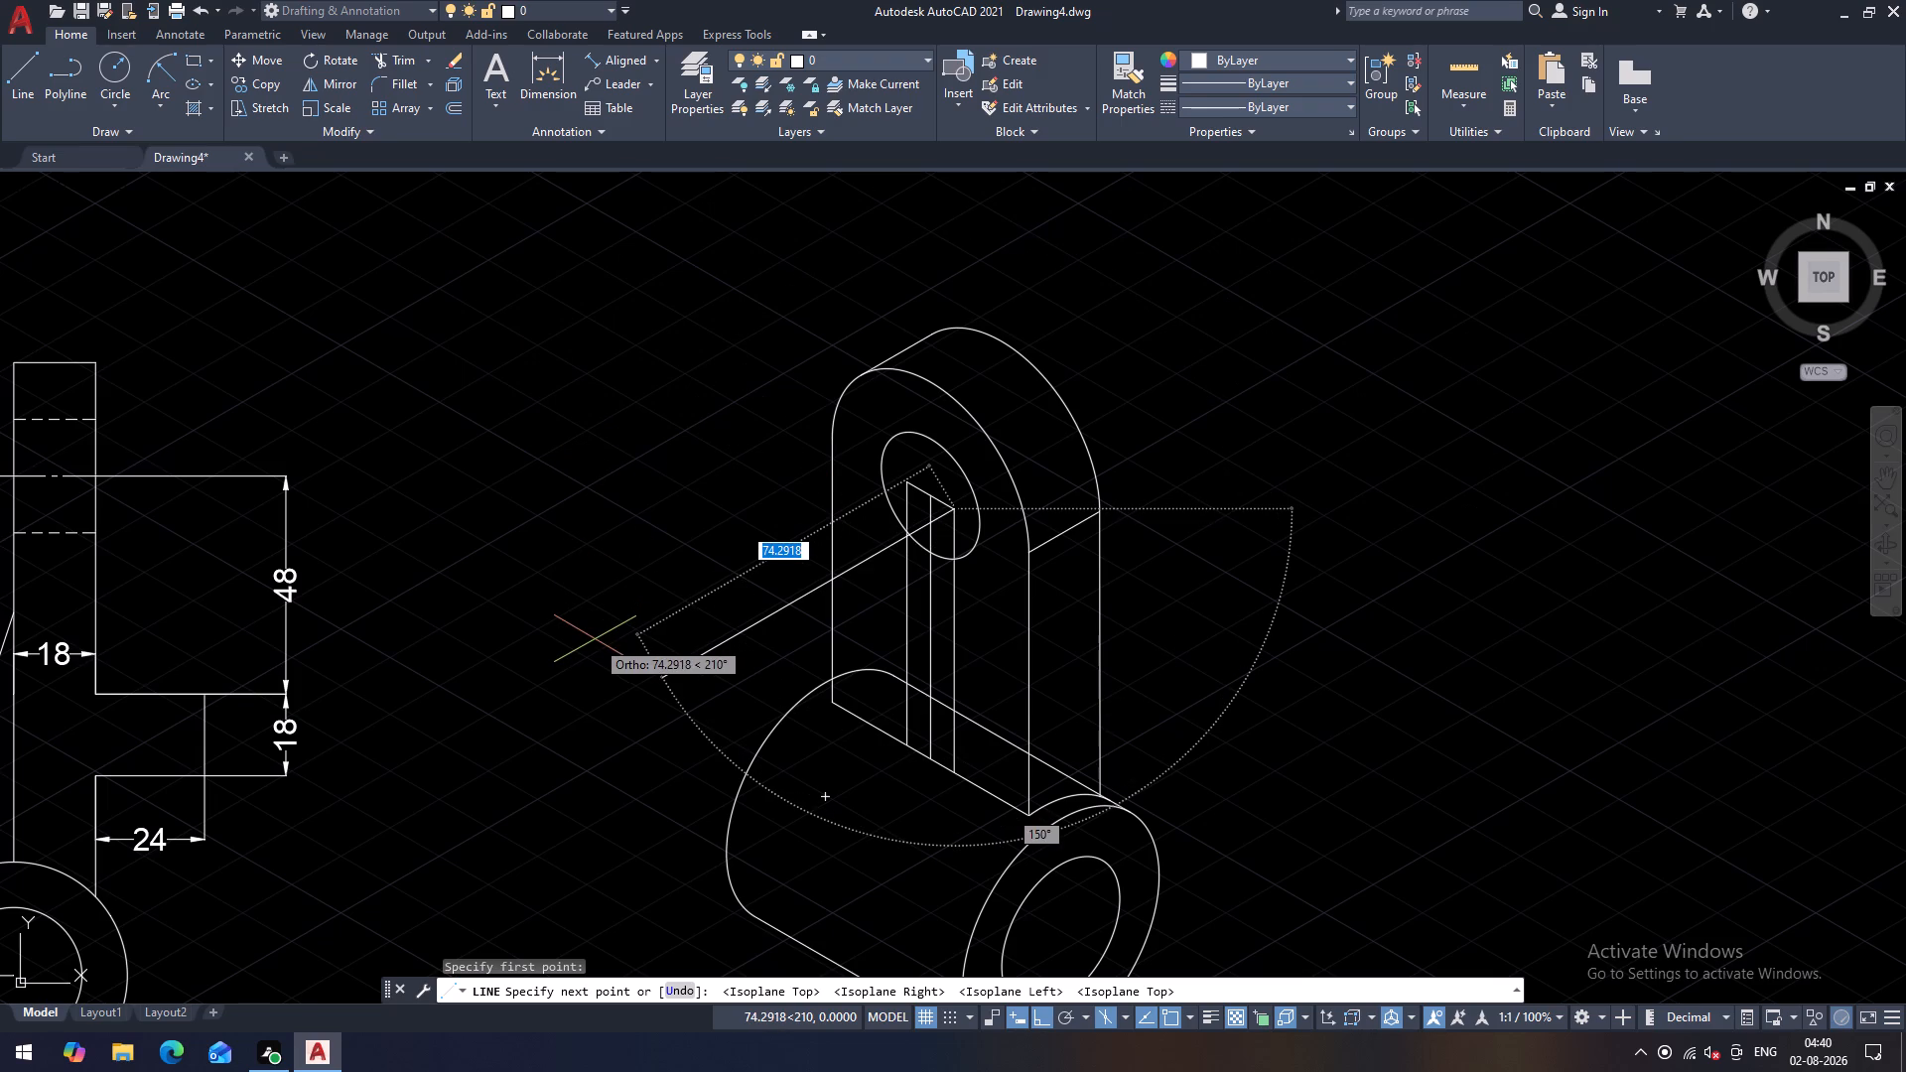
# Turn off object snap and object snap tracking, and abandon the line in progress.
pyautogui.press('F3')
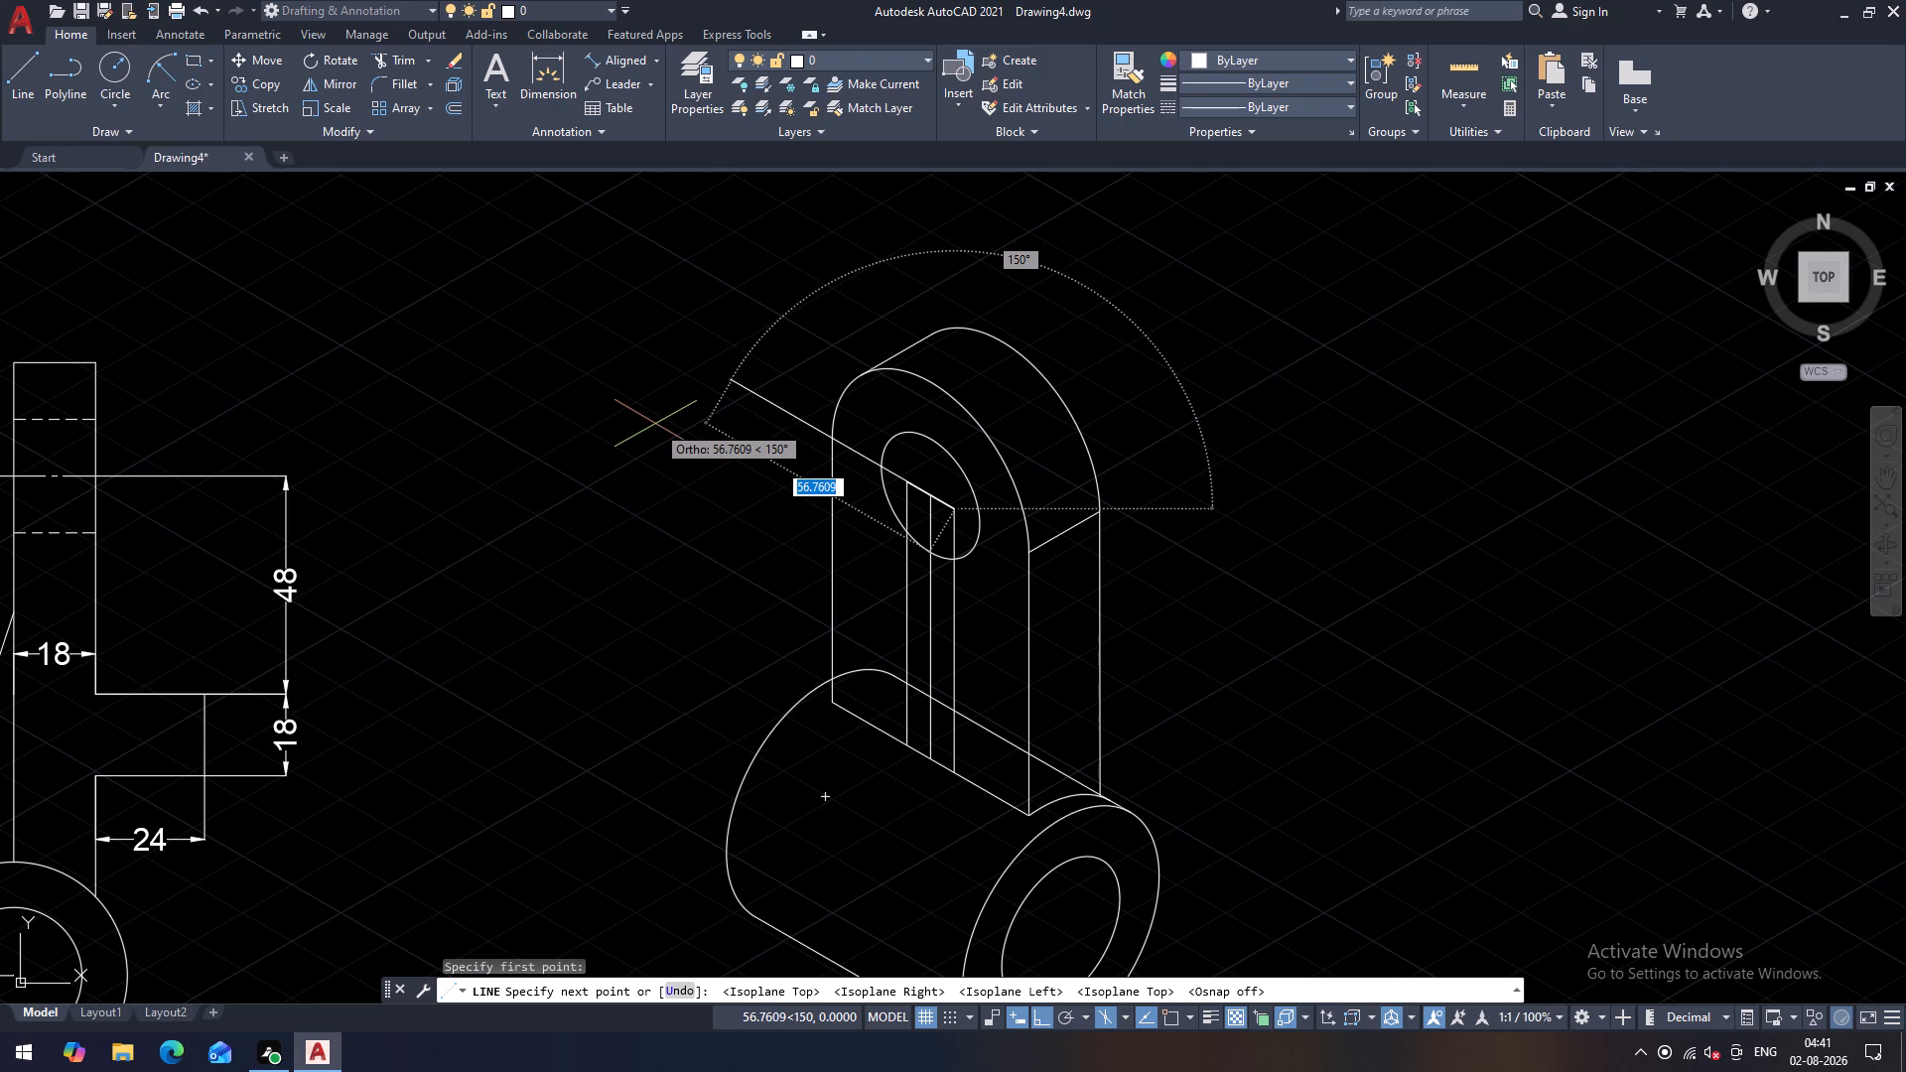
pyautogui.press('F11')
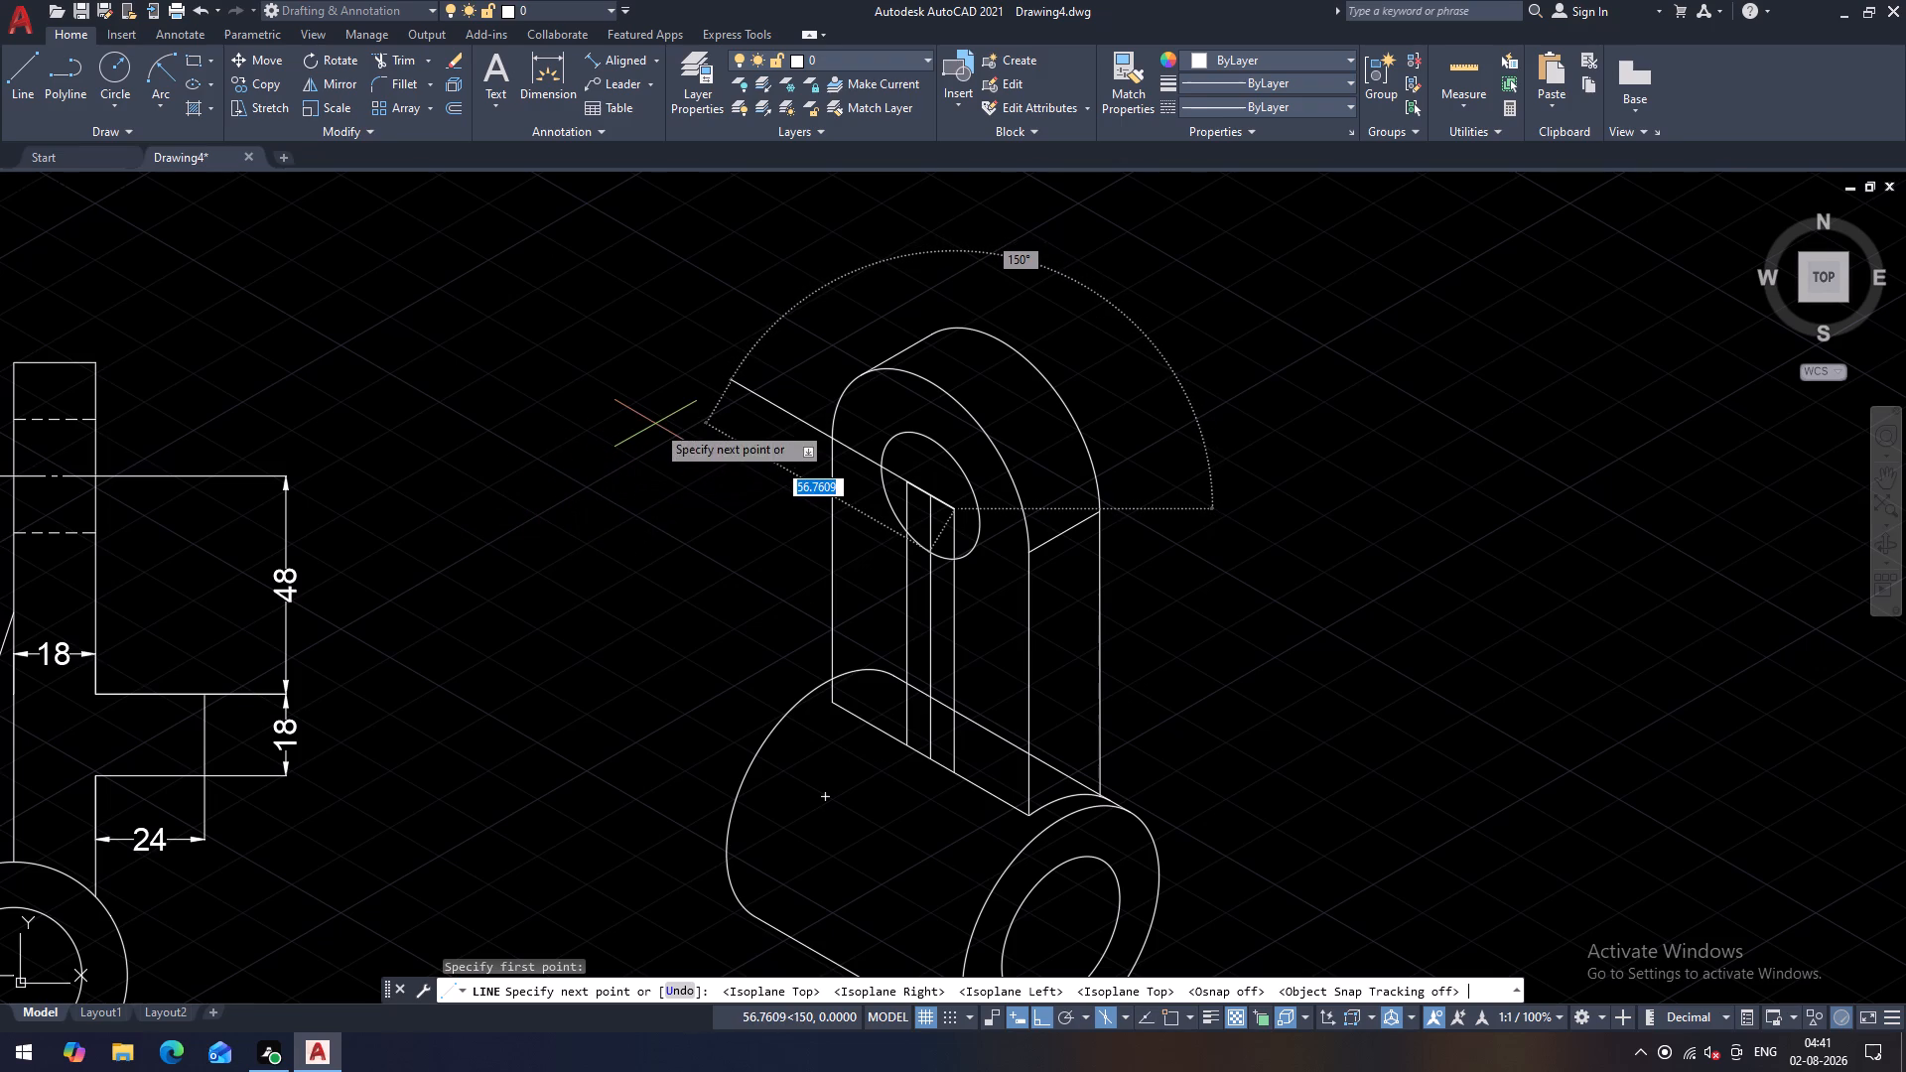
pyautogui.scroll(-1, 622, 665)
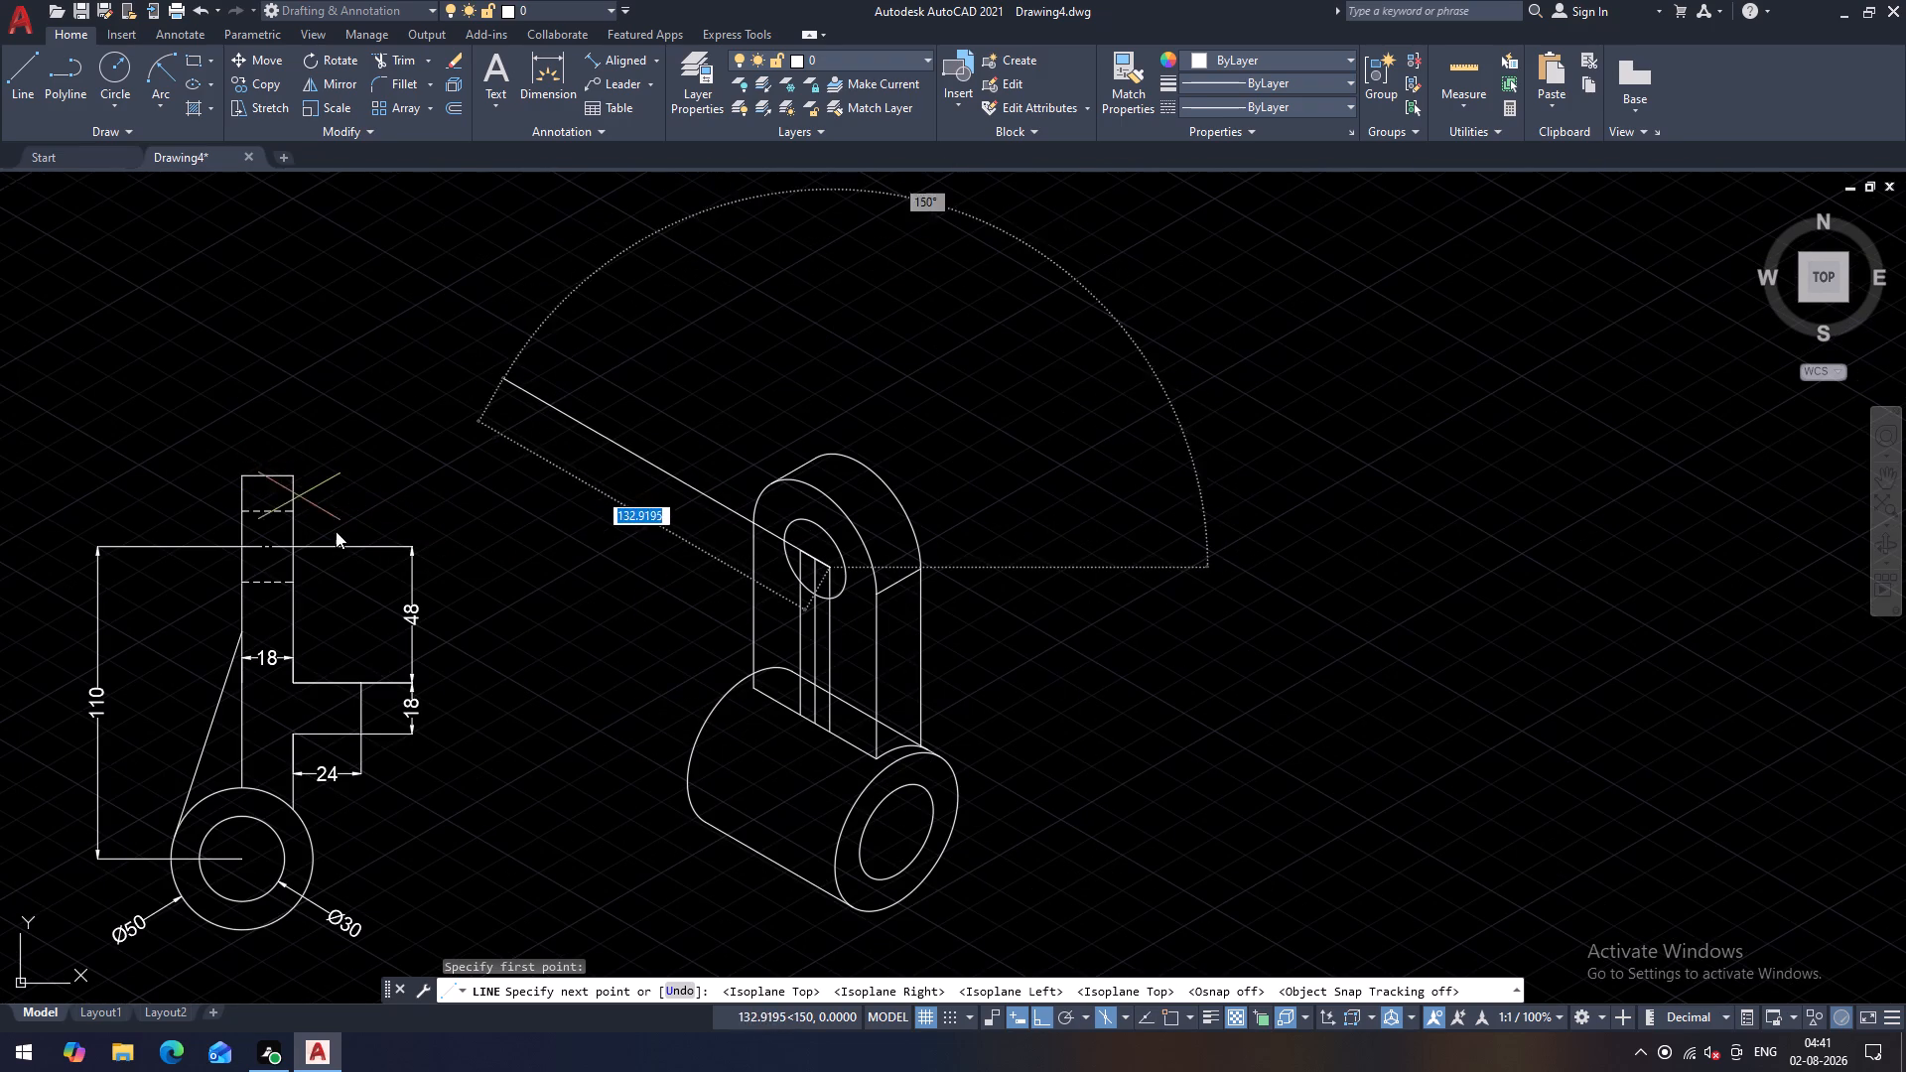
pyautogui.press('Escape')
pyautogui.moveTo(786, 564); pyautogui.dragTo(878, 472, button='middle')
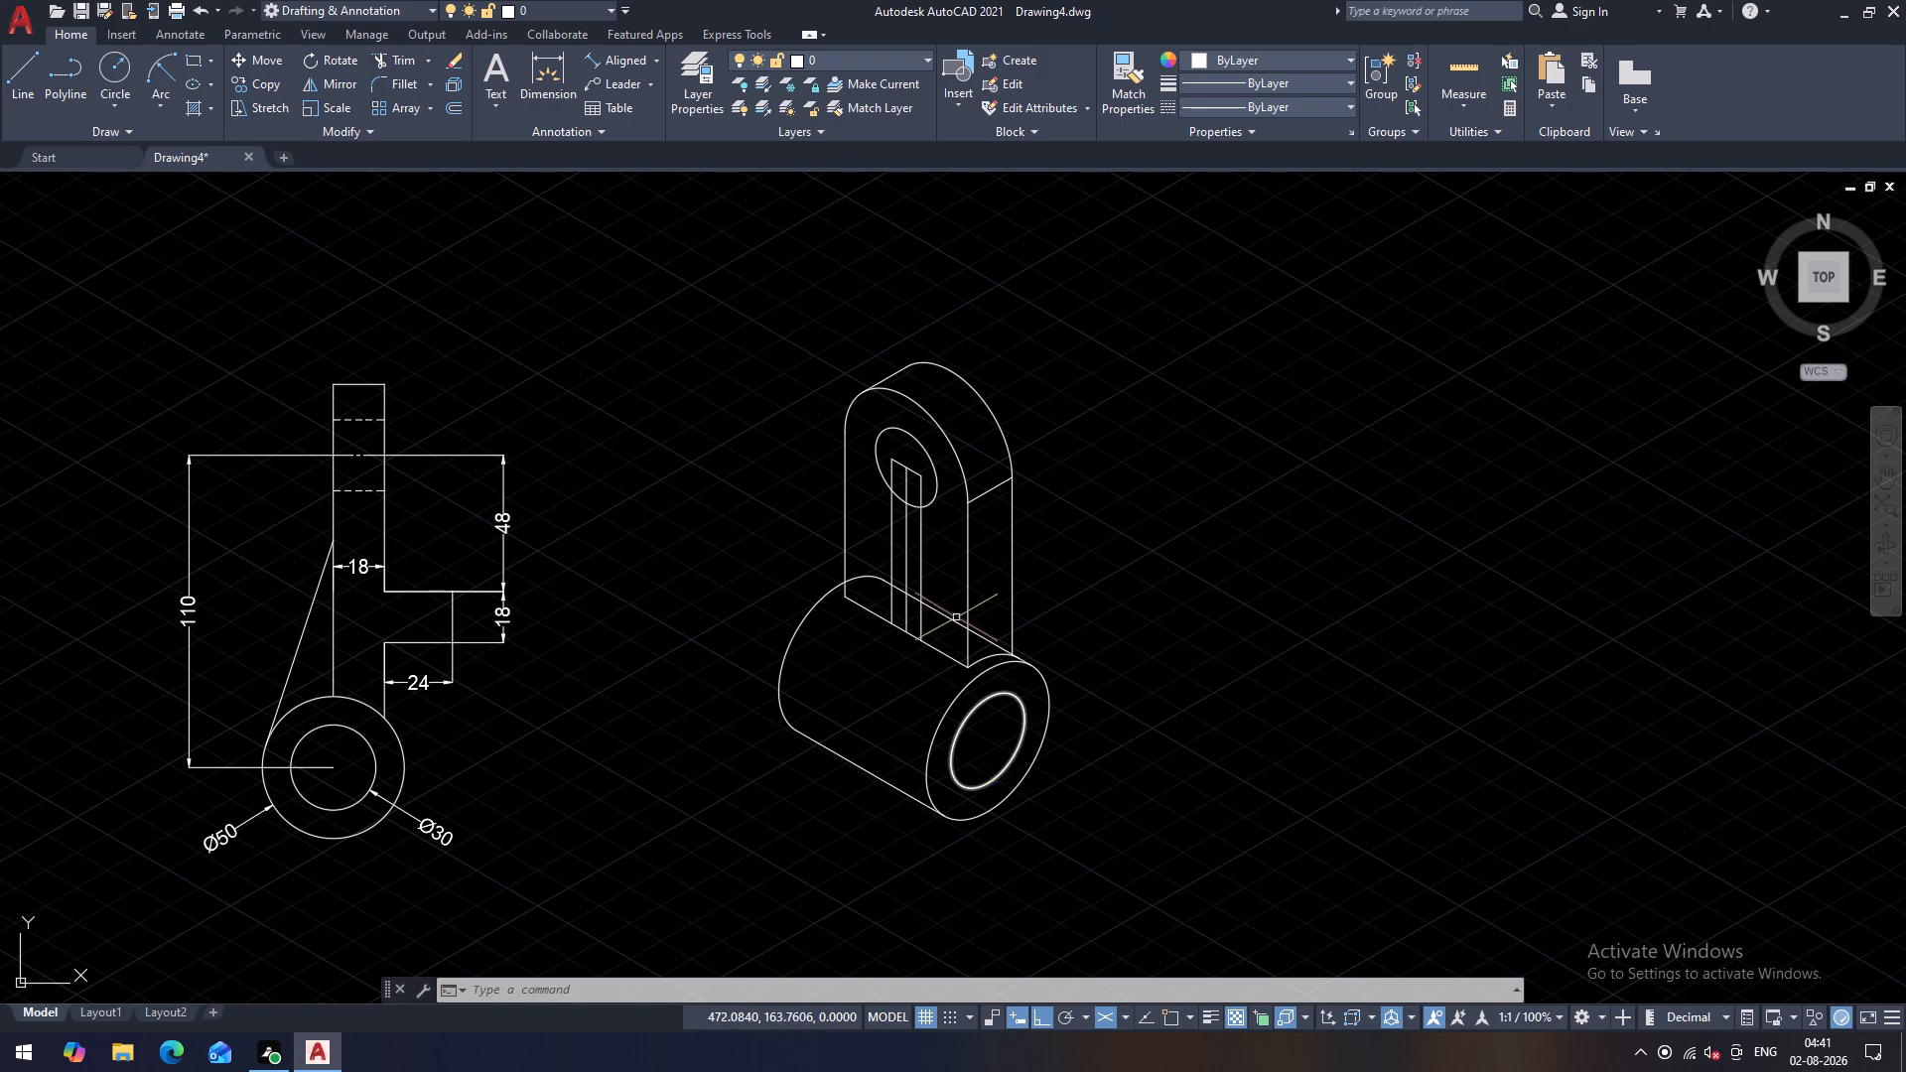
pyautogui.scroll(1, 955, 616)
pyautogui.scroll(-1, 955, 616)
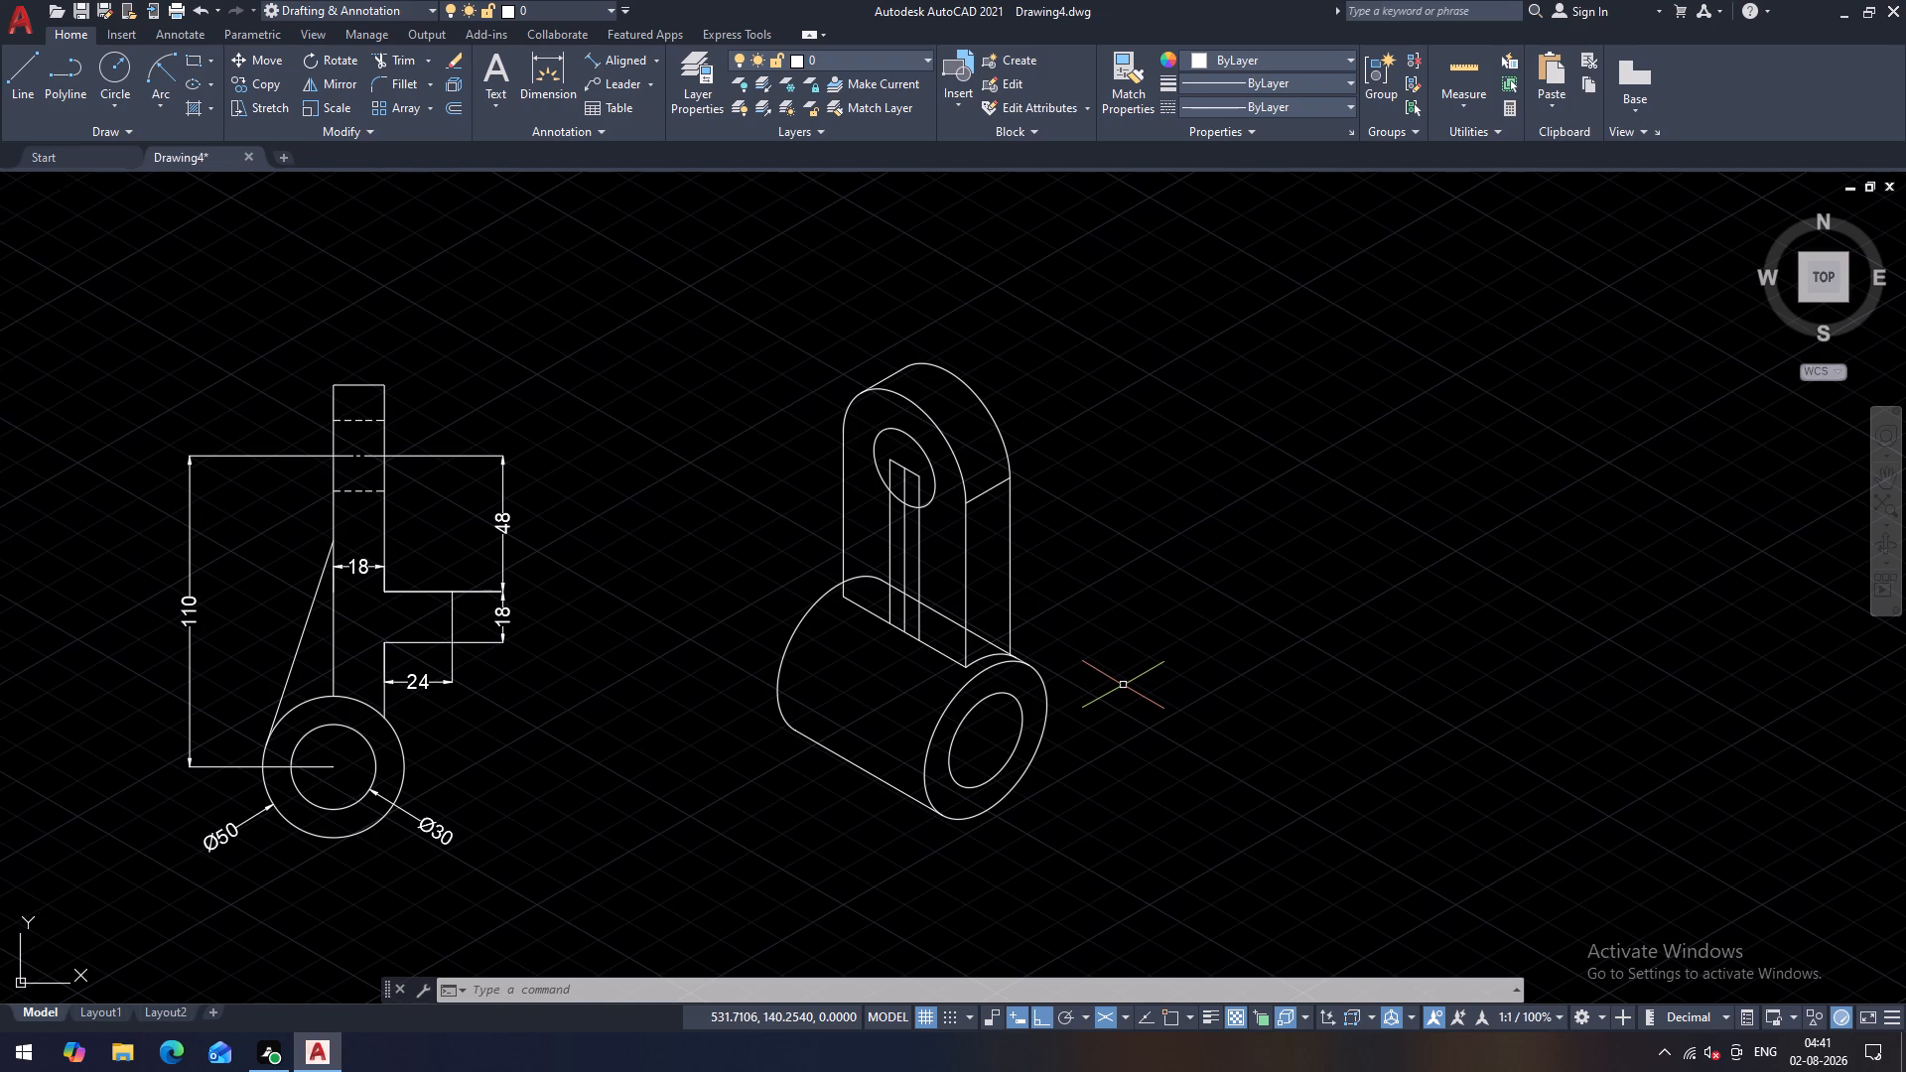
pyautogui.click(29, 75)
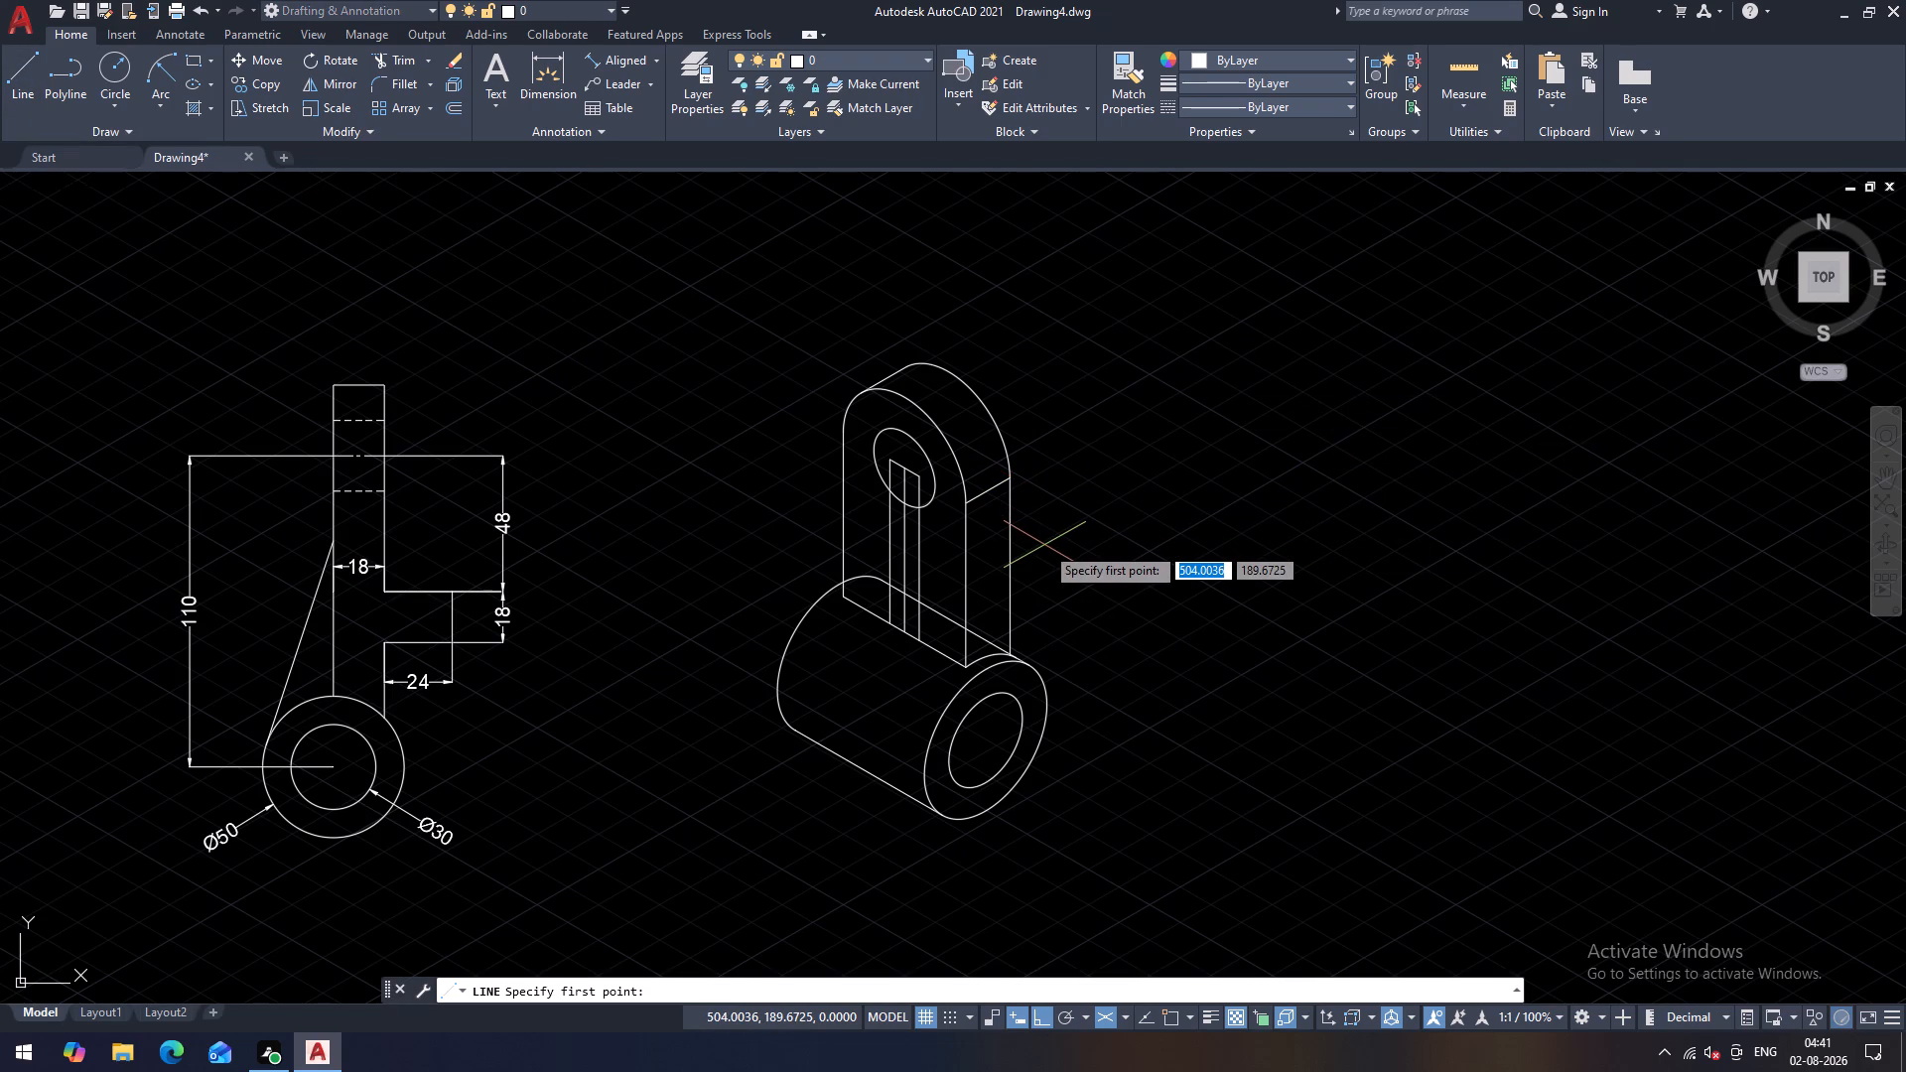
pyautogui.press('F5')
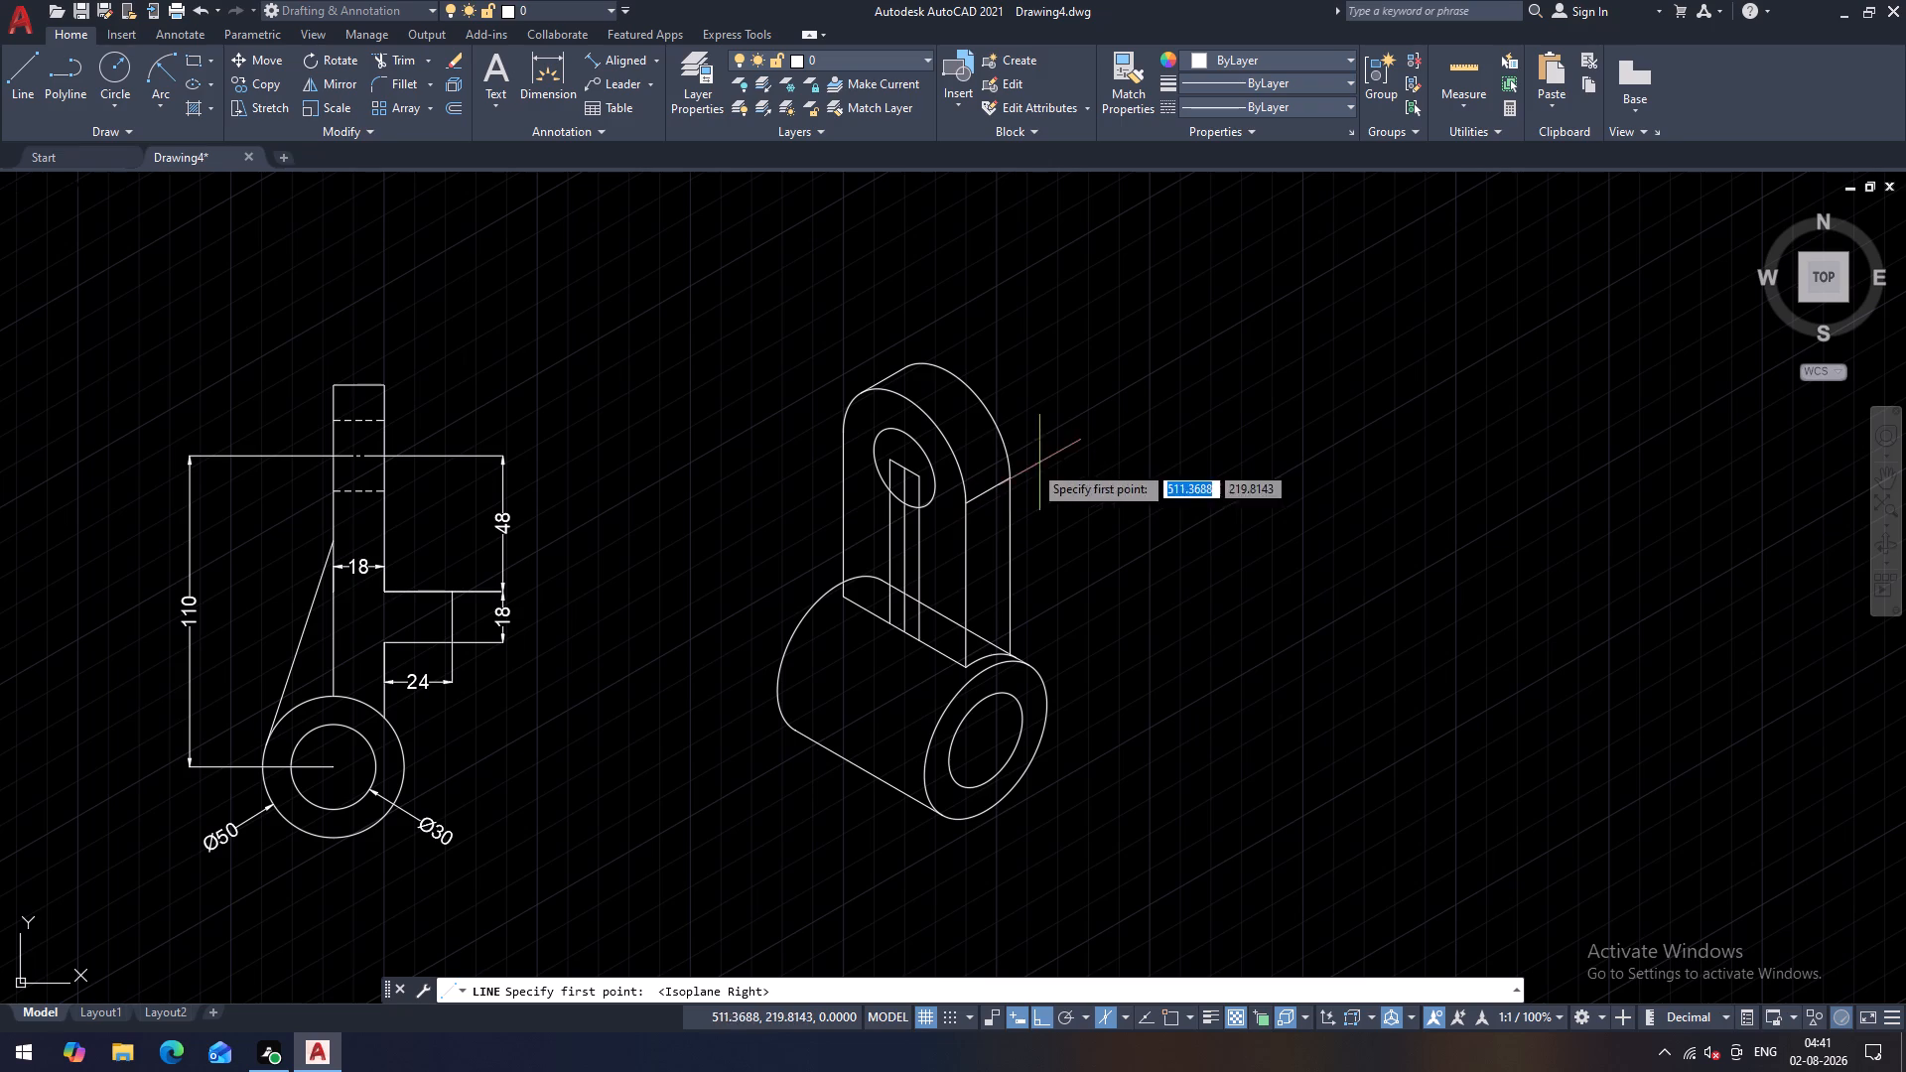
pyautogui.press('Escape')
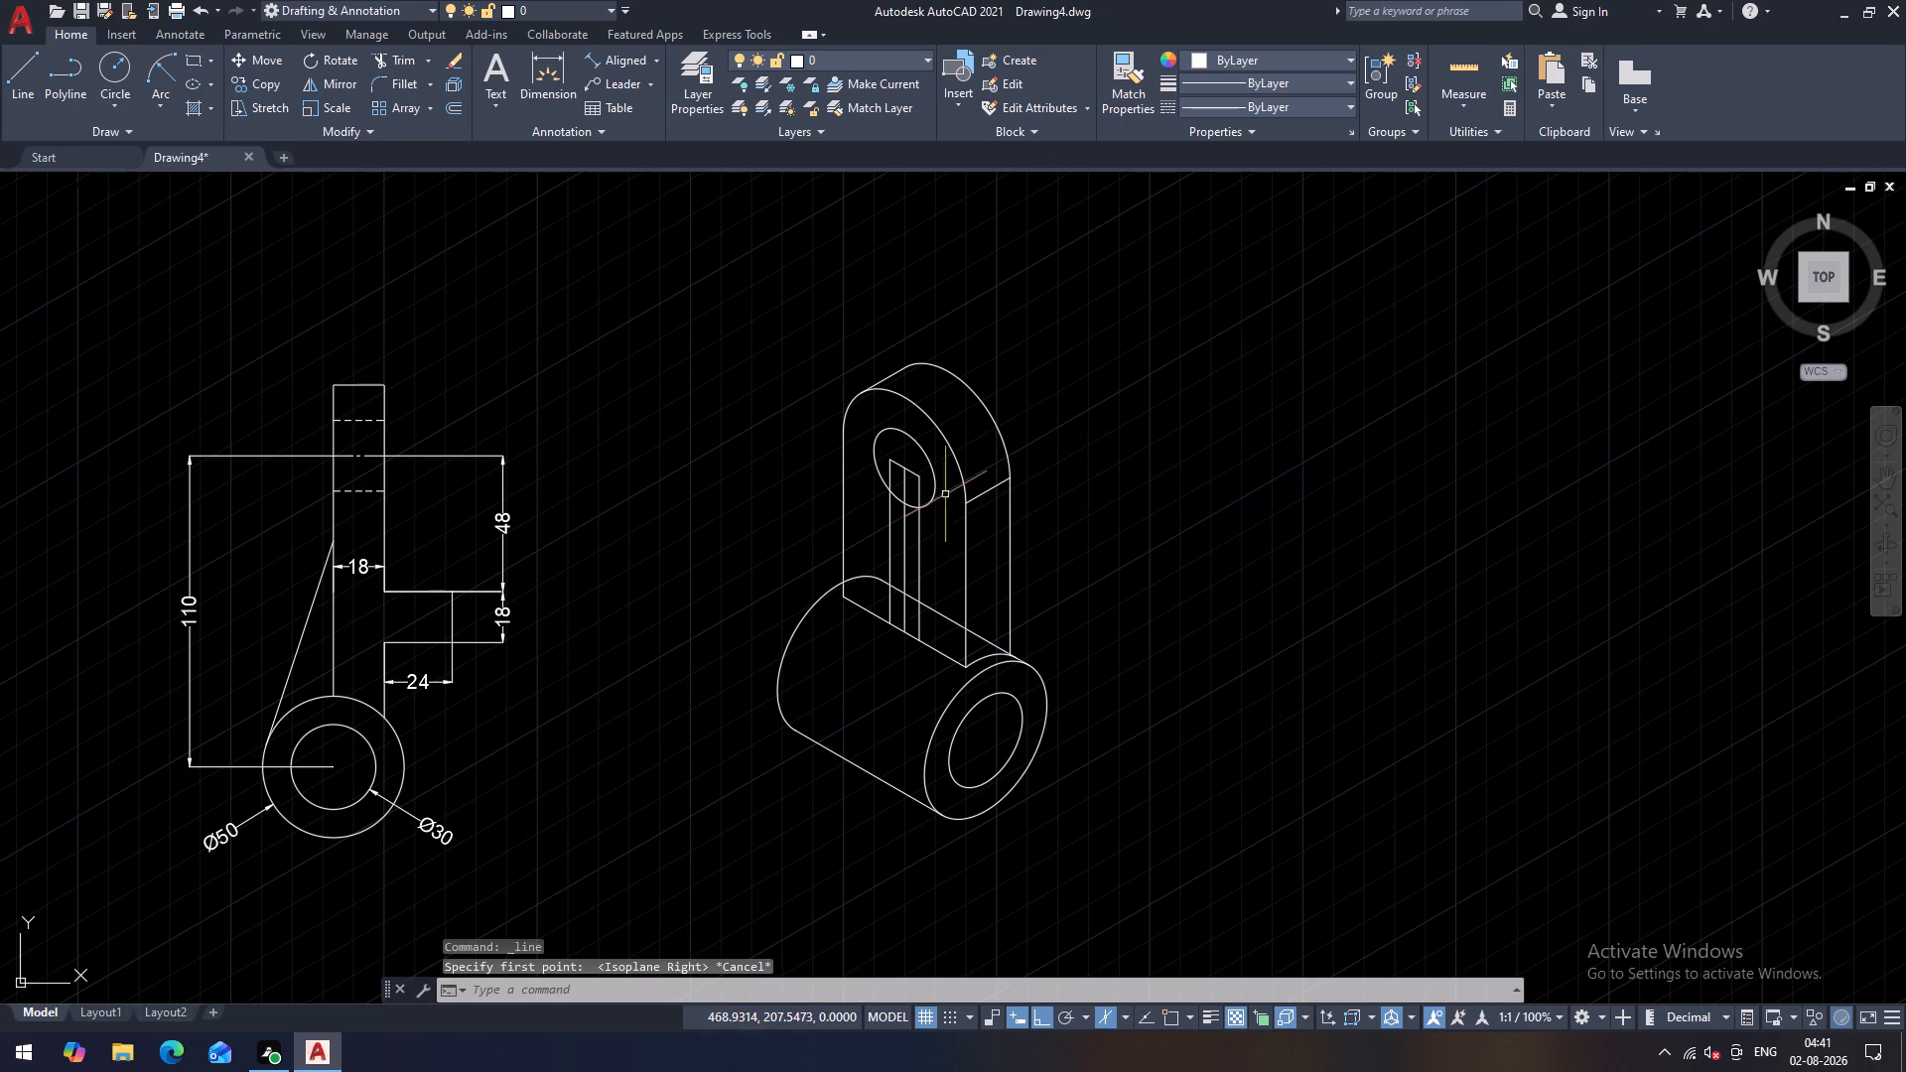
# Turn object snap tracking and object snap back on, and abandon the line started at the rib's upper corner.
pyautogui.press('l')
pyautogui.press('space')
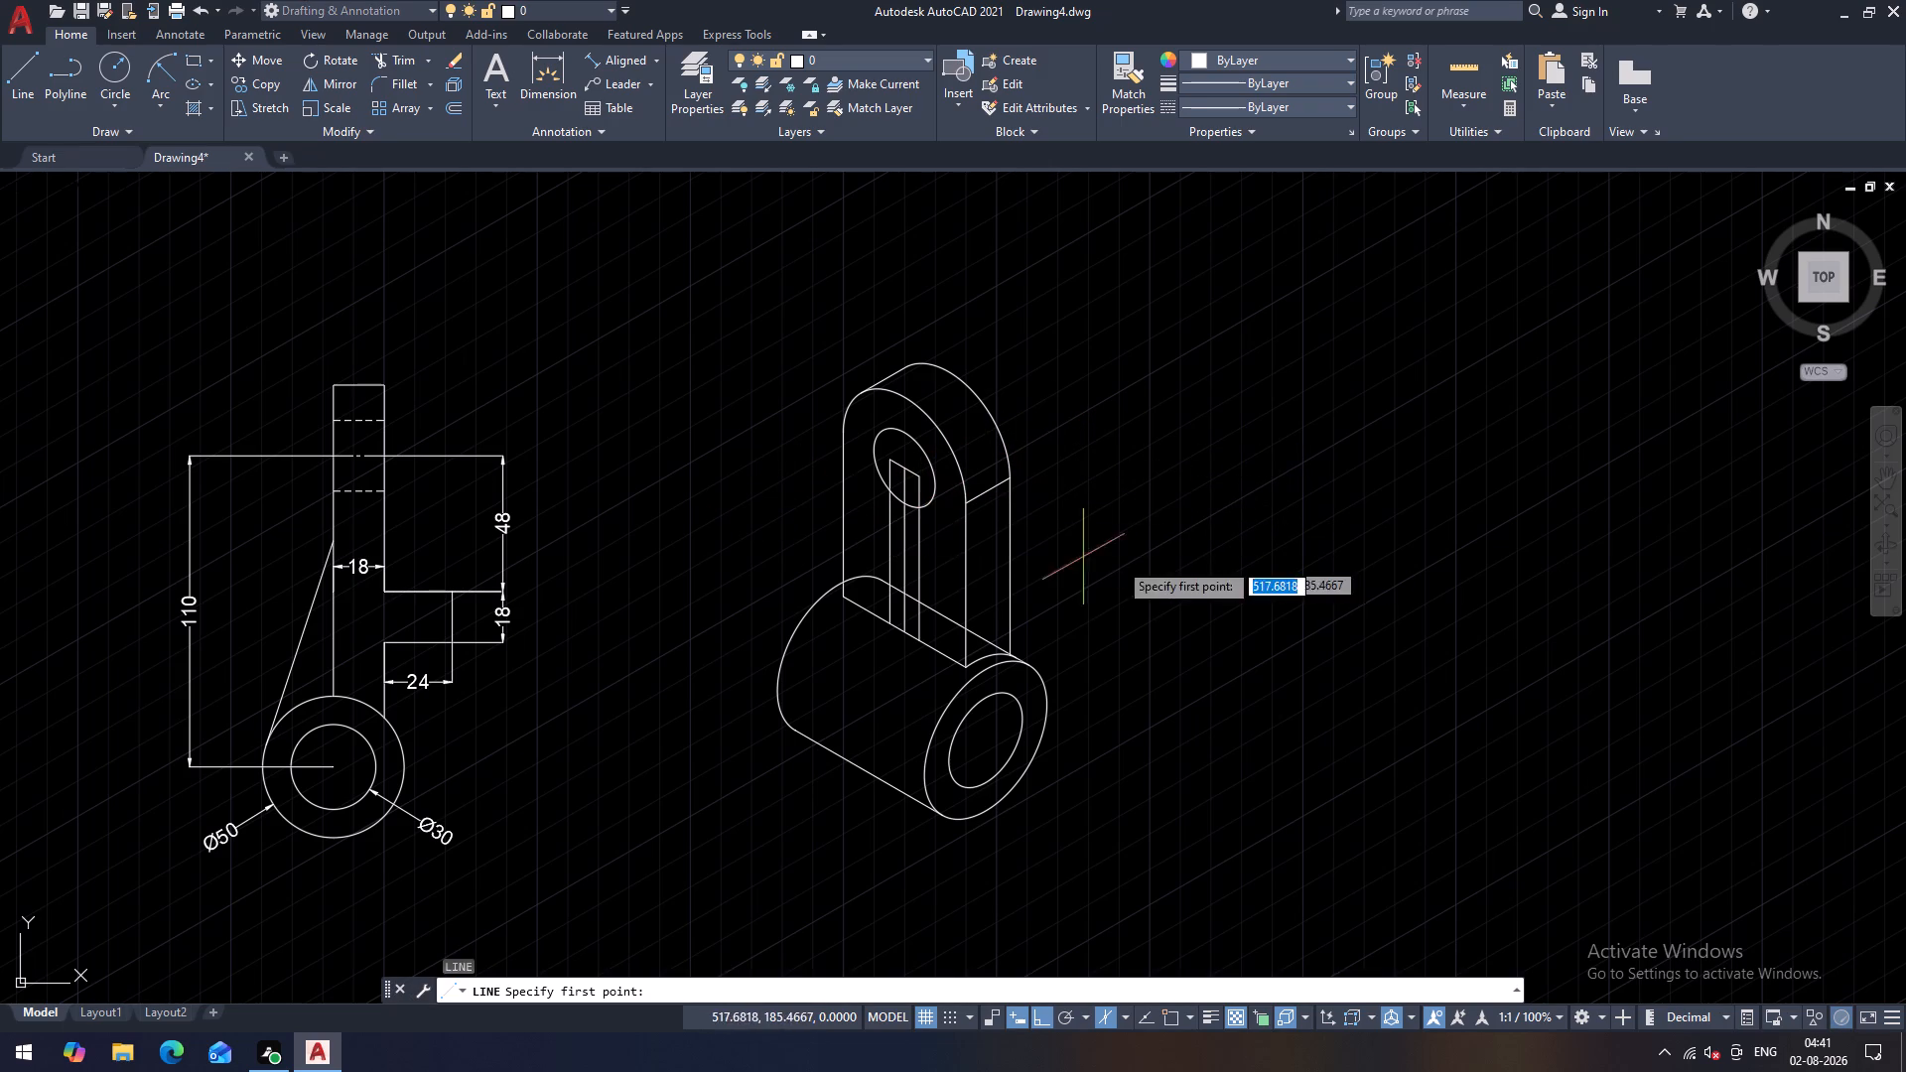
pyautogui.press('F11')
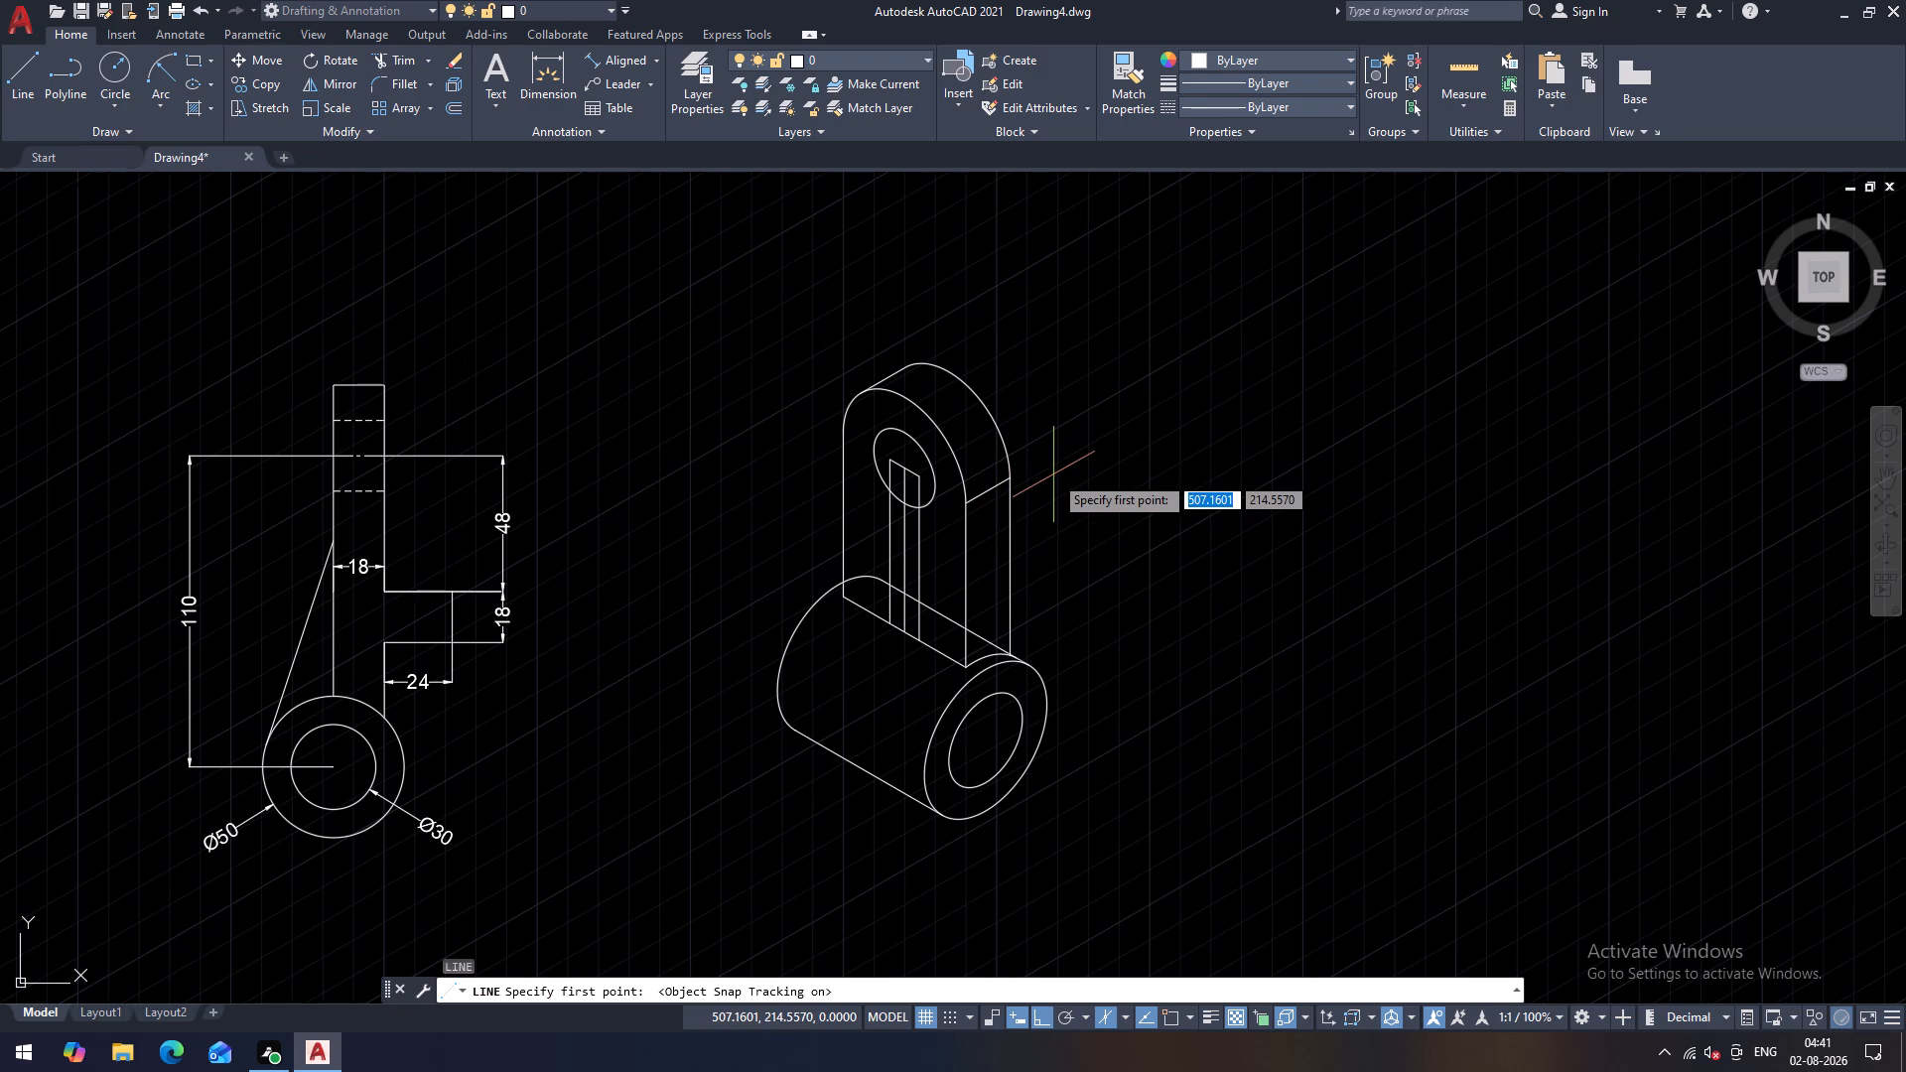
pyautogui.press('F3')
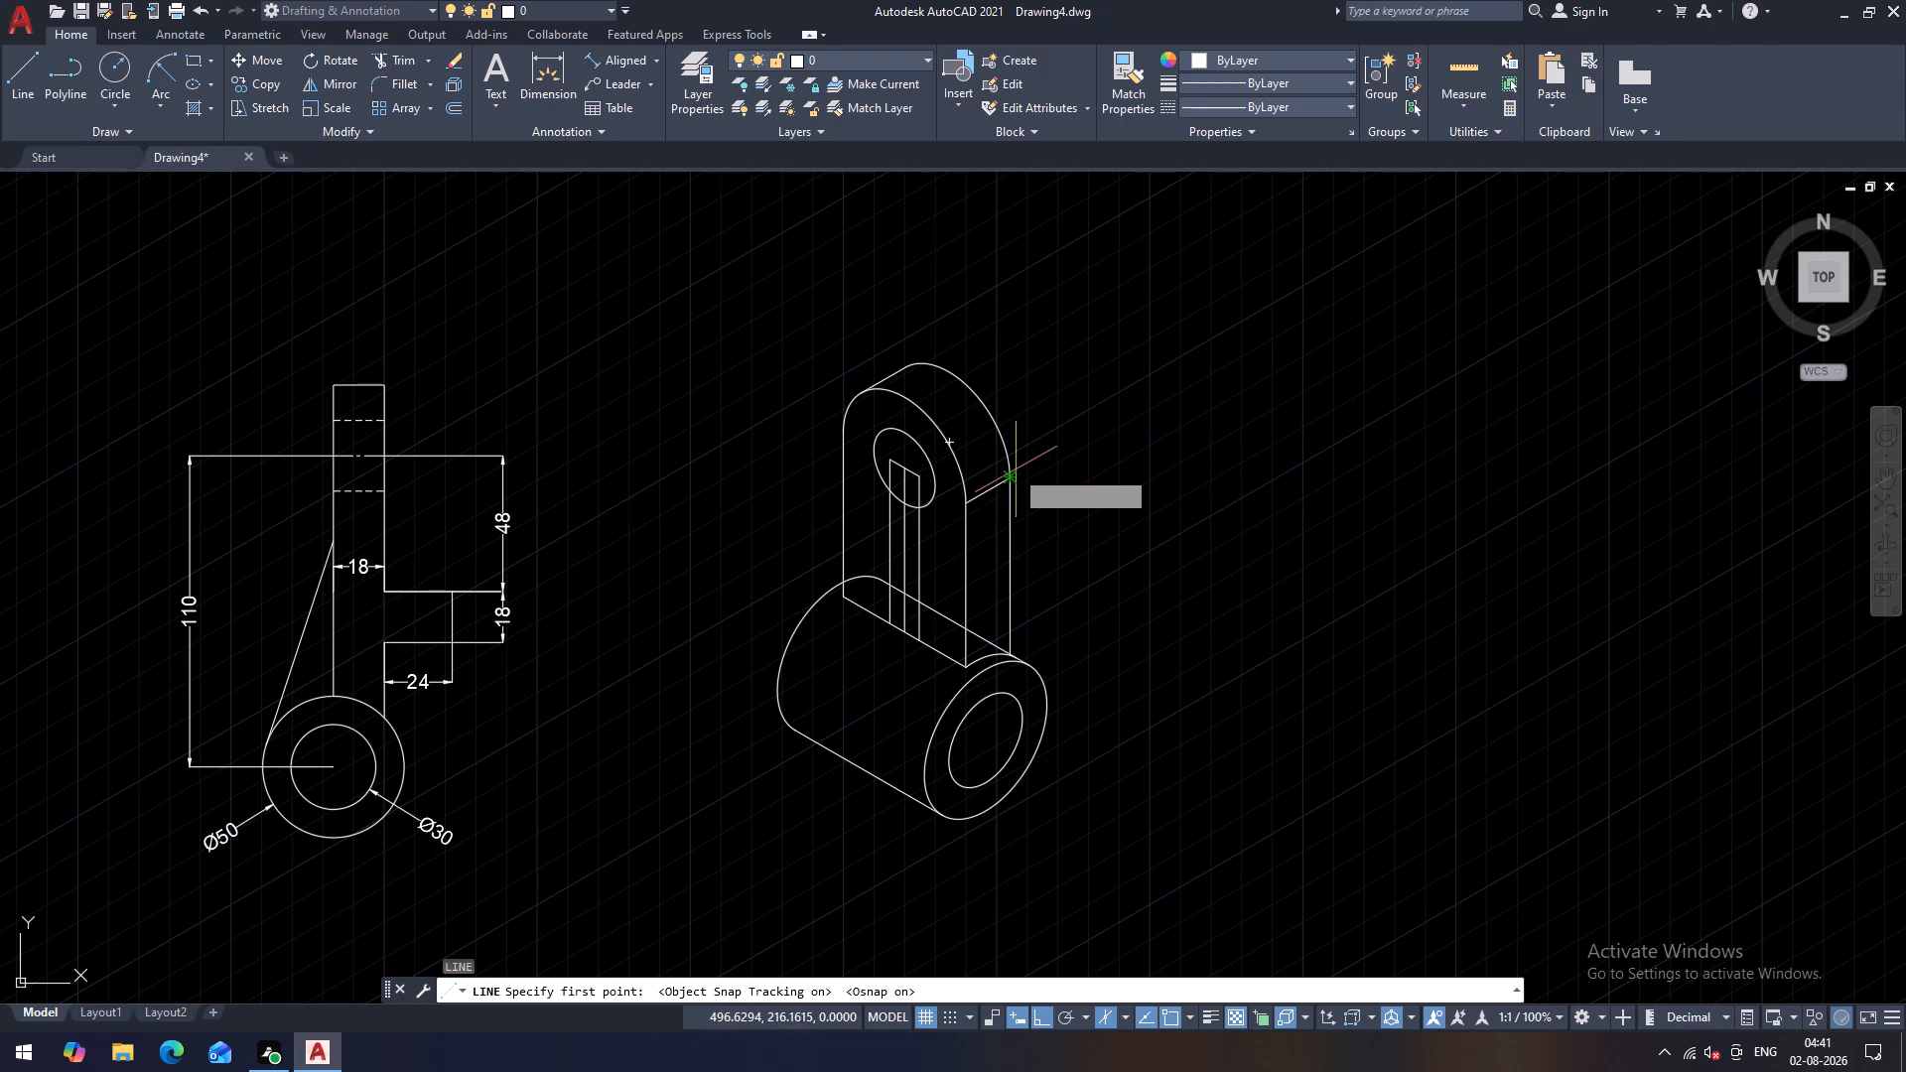
pyautogui.click(919, 479)
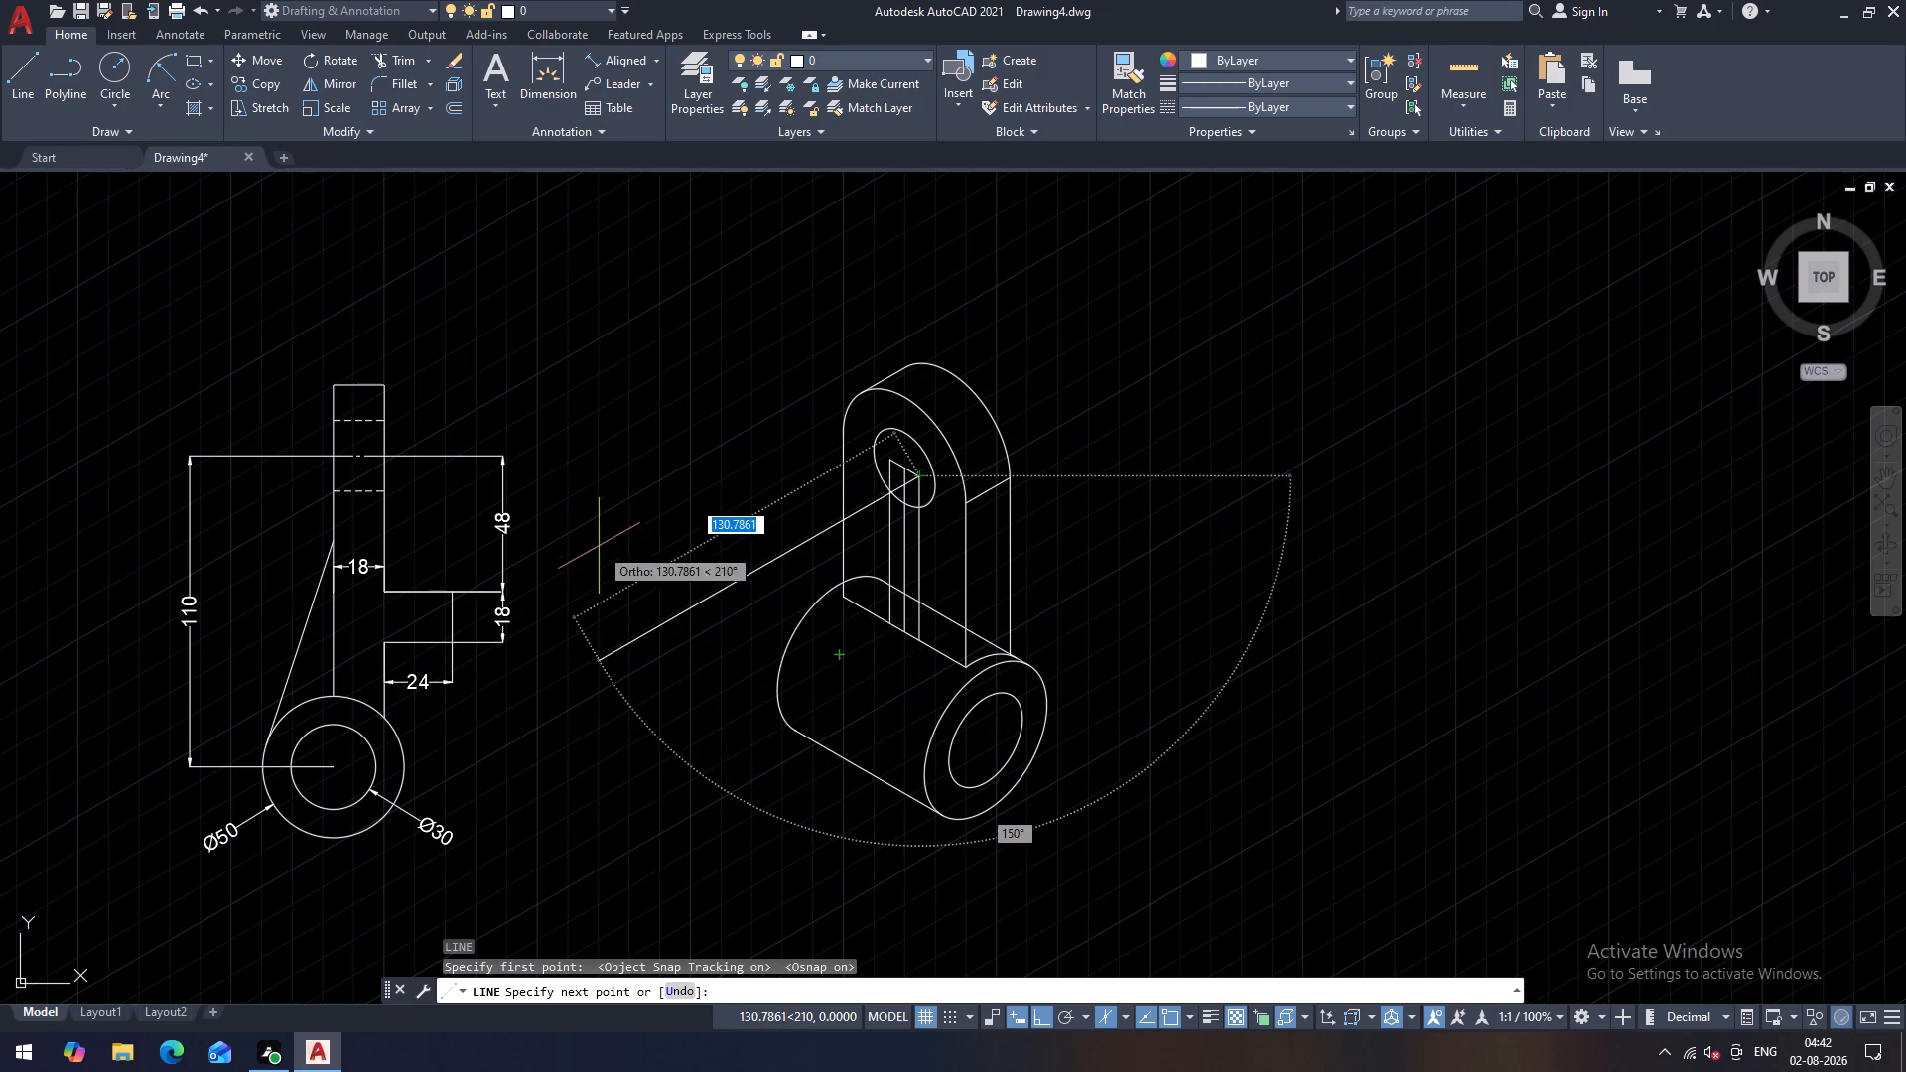
pyautogui.press('Escape')
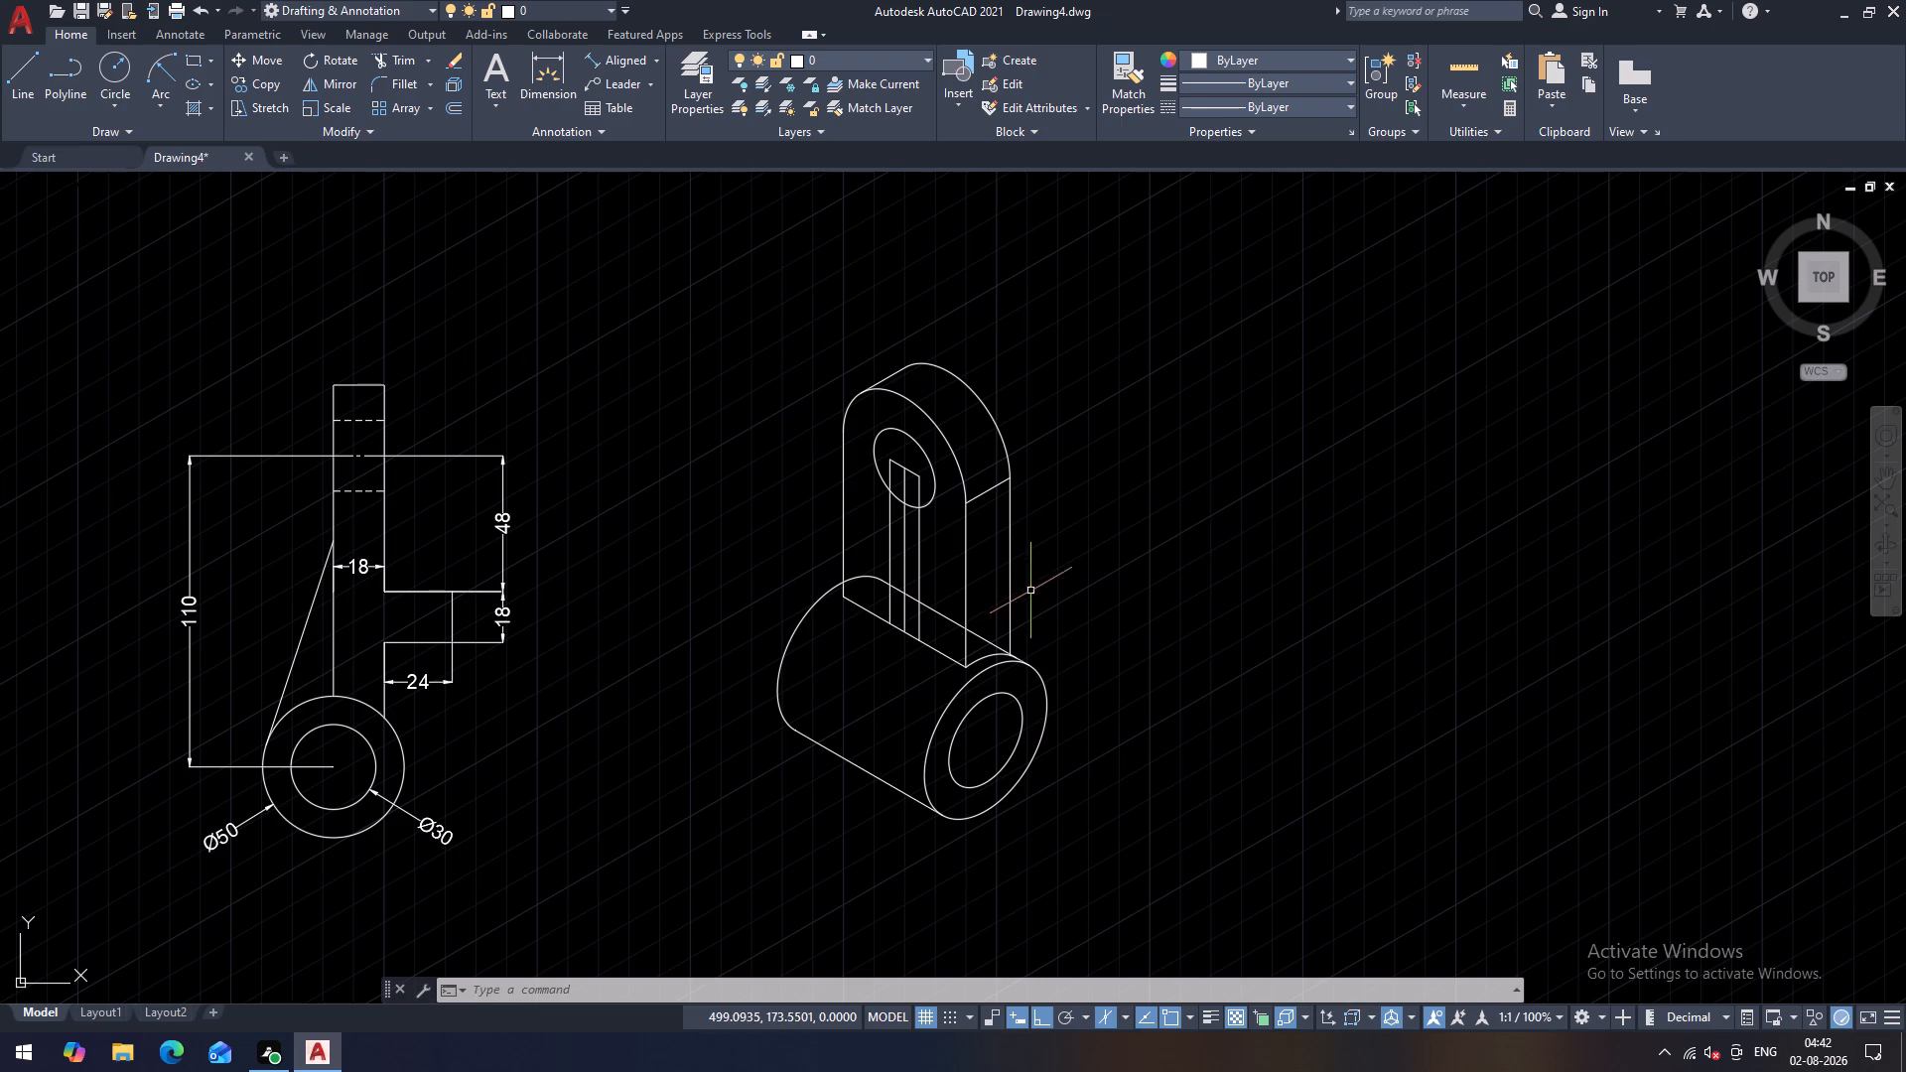
# Erase the entire isometric view of the part, keeping the two dimensioned orthographic views.
pyautogui.moveTo(1086, 862); pyautogui.dragTo(871, 593)
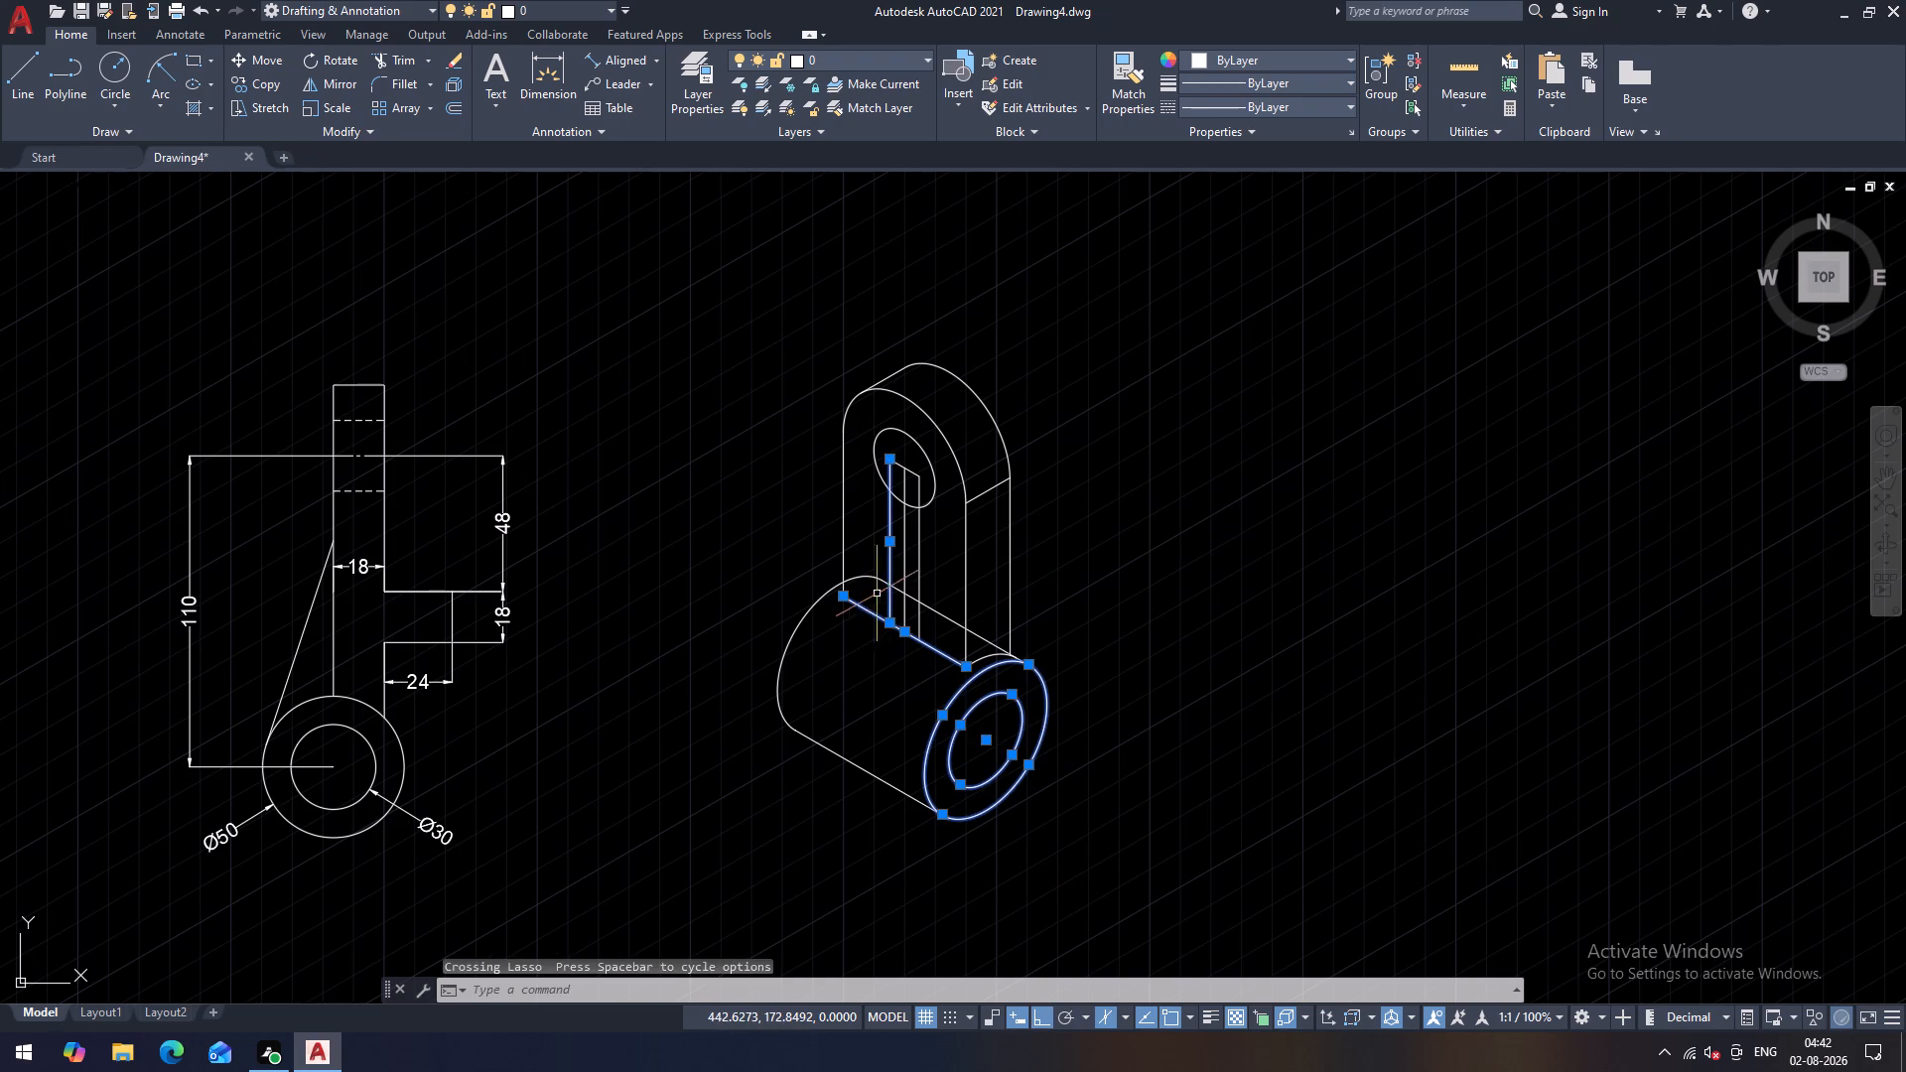
pyautogui.press('Escape')
pyautogui.press('Escape')
pyautogui.click(719, 329)
pyautogui.click(1111, 842)
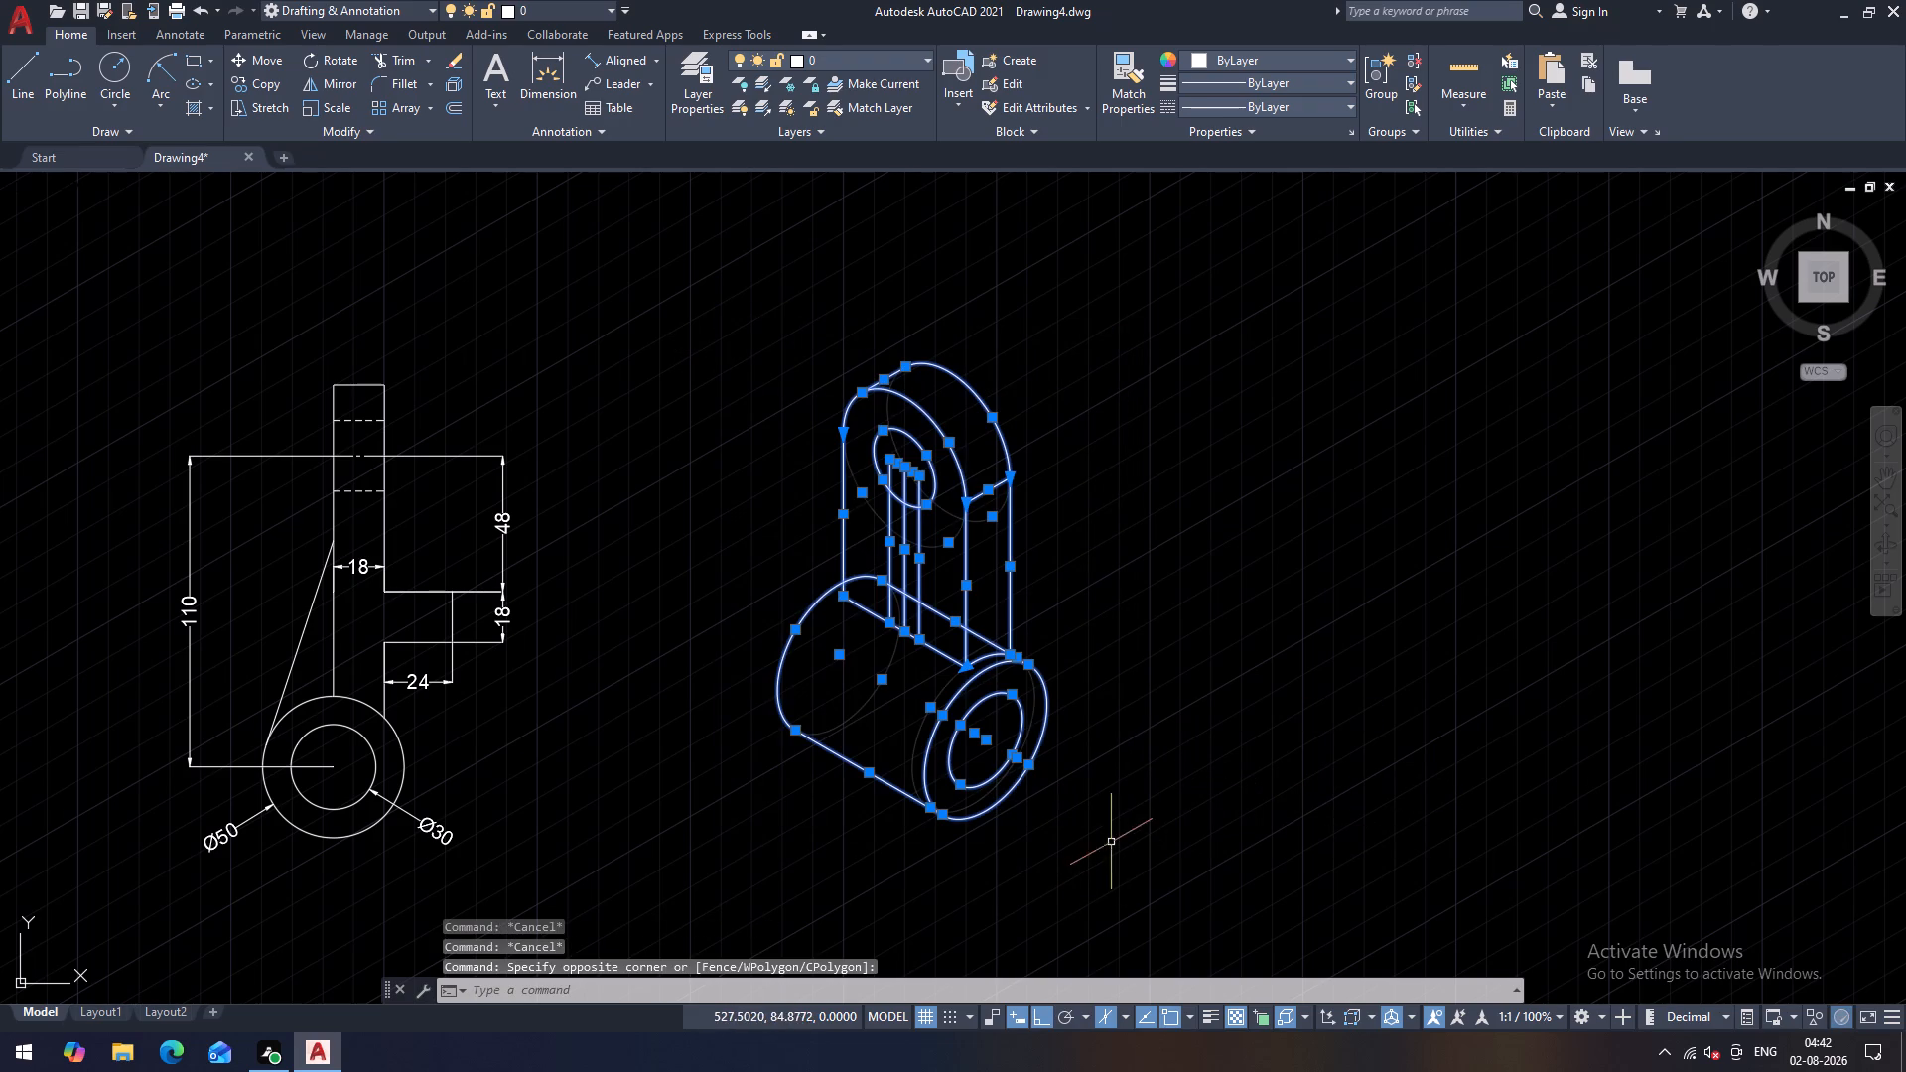
pyautogui.press('Delete')
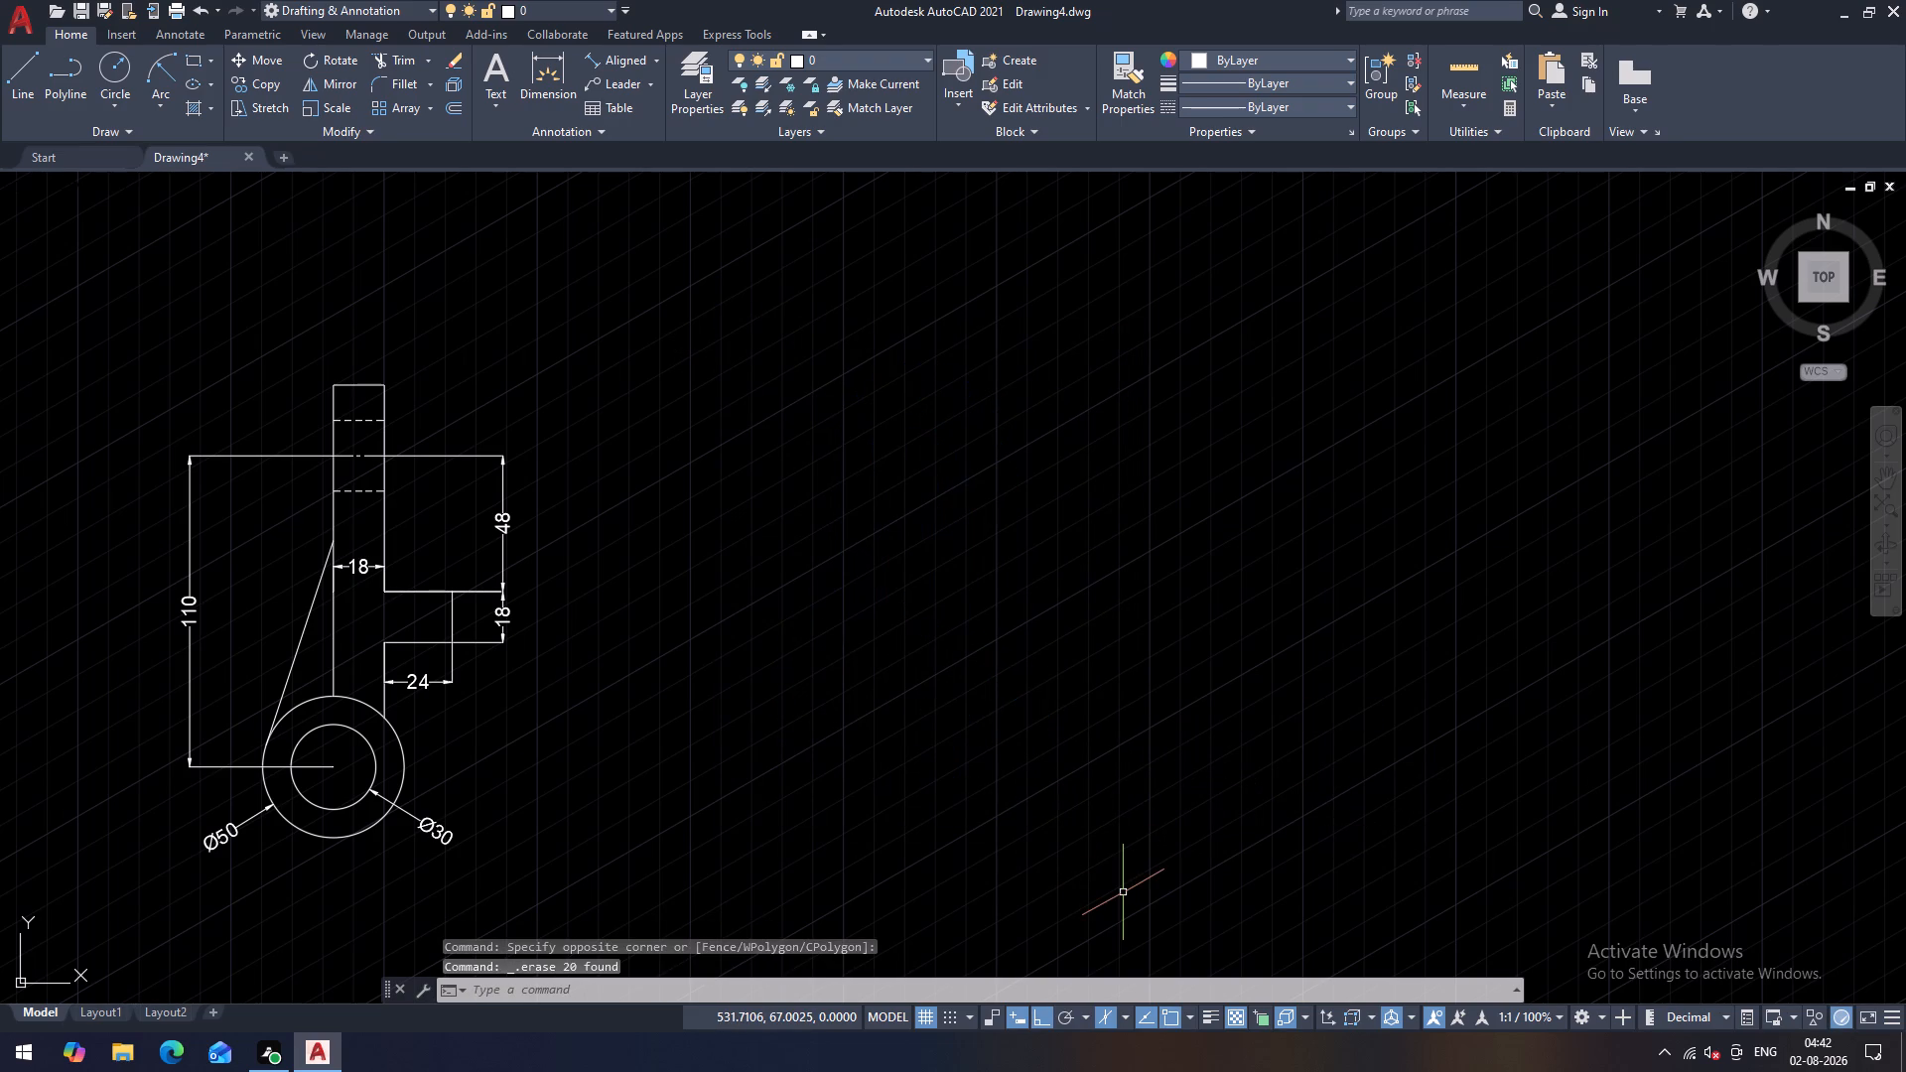
# Turn off isometric drafting, switching the drawing back to orthographic mode.
pyautogui.scroll(-3, 1075, 714)
pyautogui.scroll(2, 1001, 740)
pyautogui.moveTo(998, 741); pyautogui.dragTo(969, 676, button='middle')
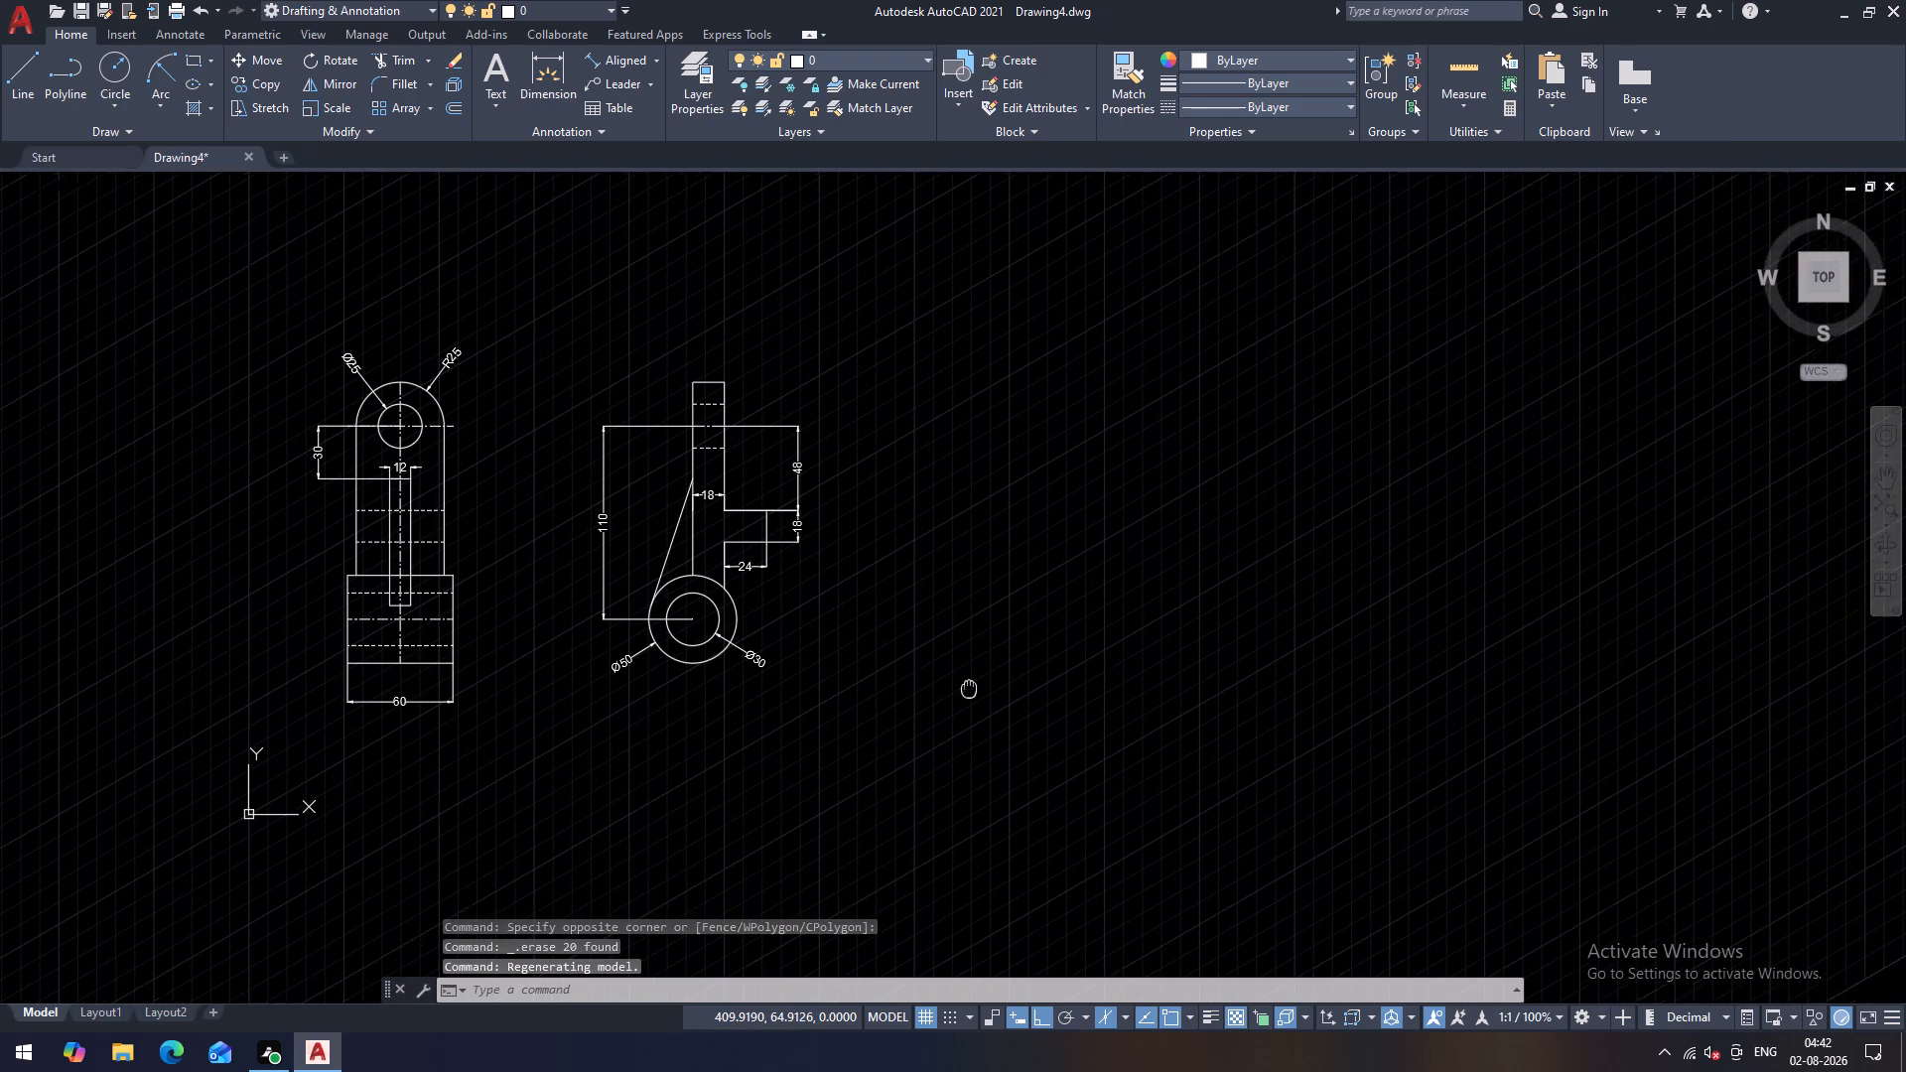
pyautogui.moveTo(969, 676); pyautogui.dragTo(969, 674, button='middle')
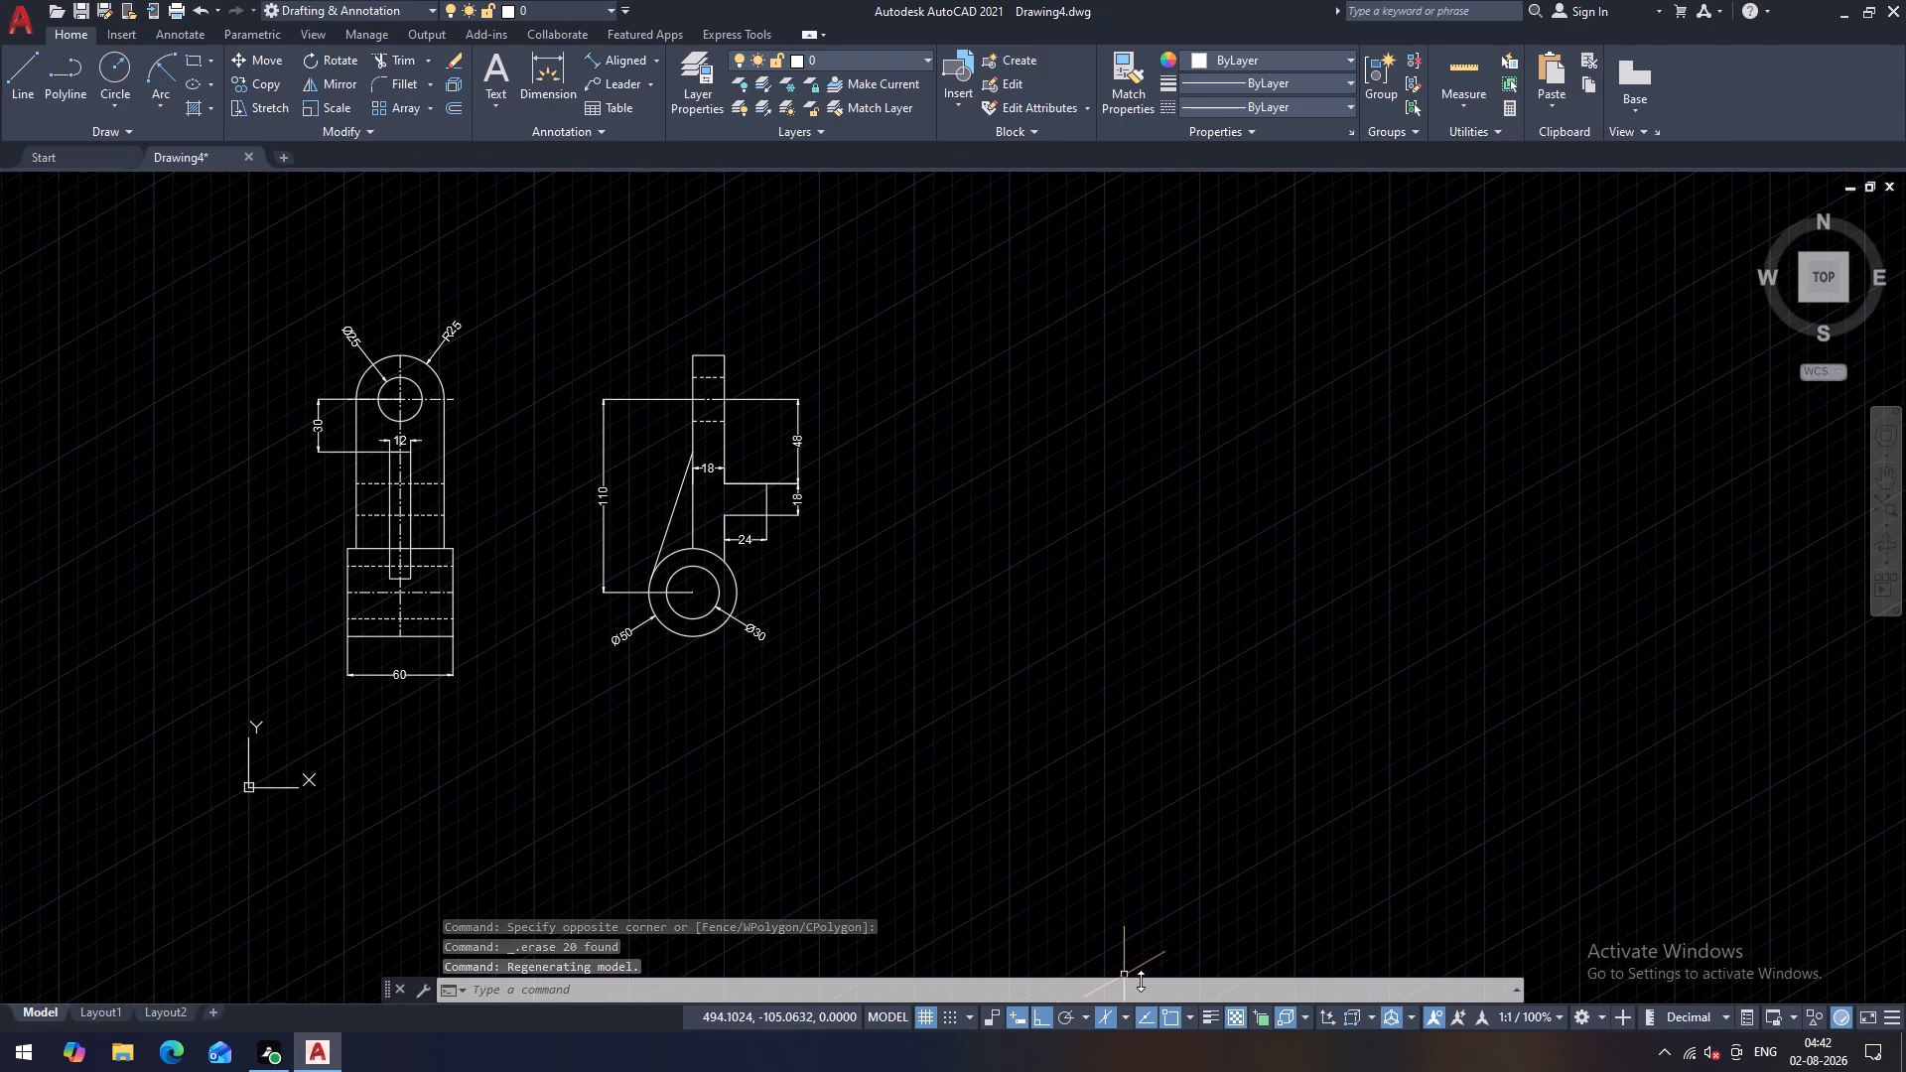
pyautogui.click(1107, 1017)
# Insert the recent view-label block, exploded, in the empty space below the view with the Ø50 and Ø30 circles.
pyautogui.scroll(-1, 1073, 708)
pyautogui.moveTo(955, 756); pyautogui.dragTo(907, 780, button='middle')
pyautogui.moveTo(659, 736); pyautogui.dragTo(725, 549, button='middle')
pyautogui.scroll(1, 725, 549)
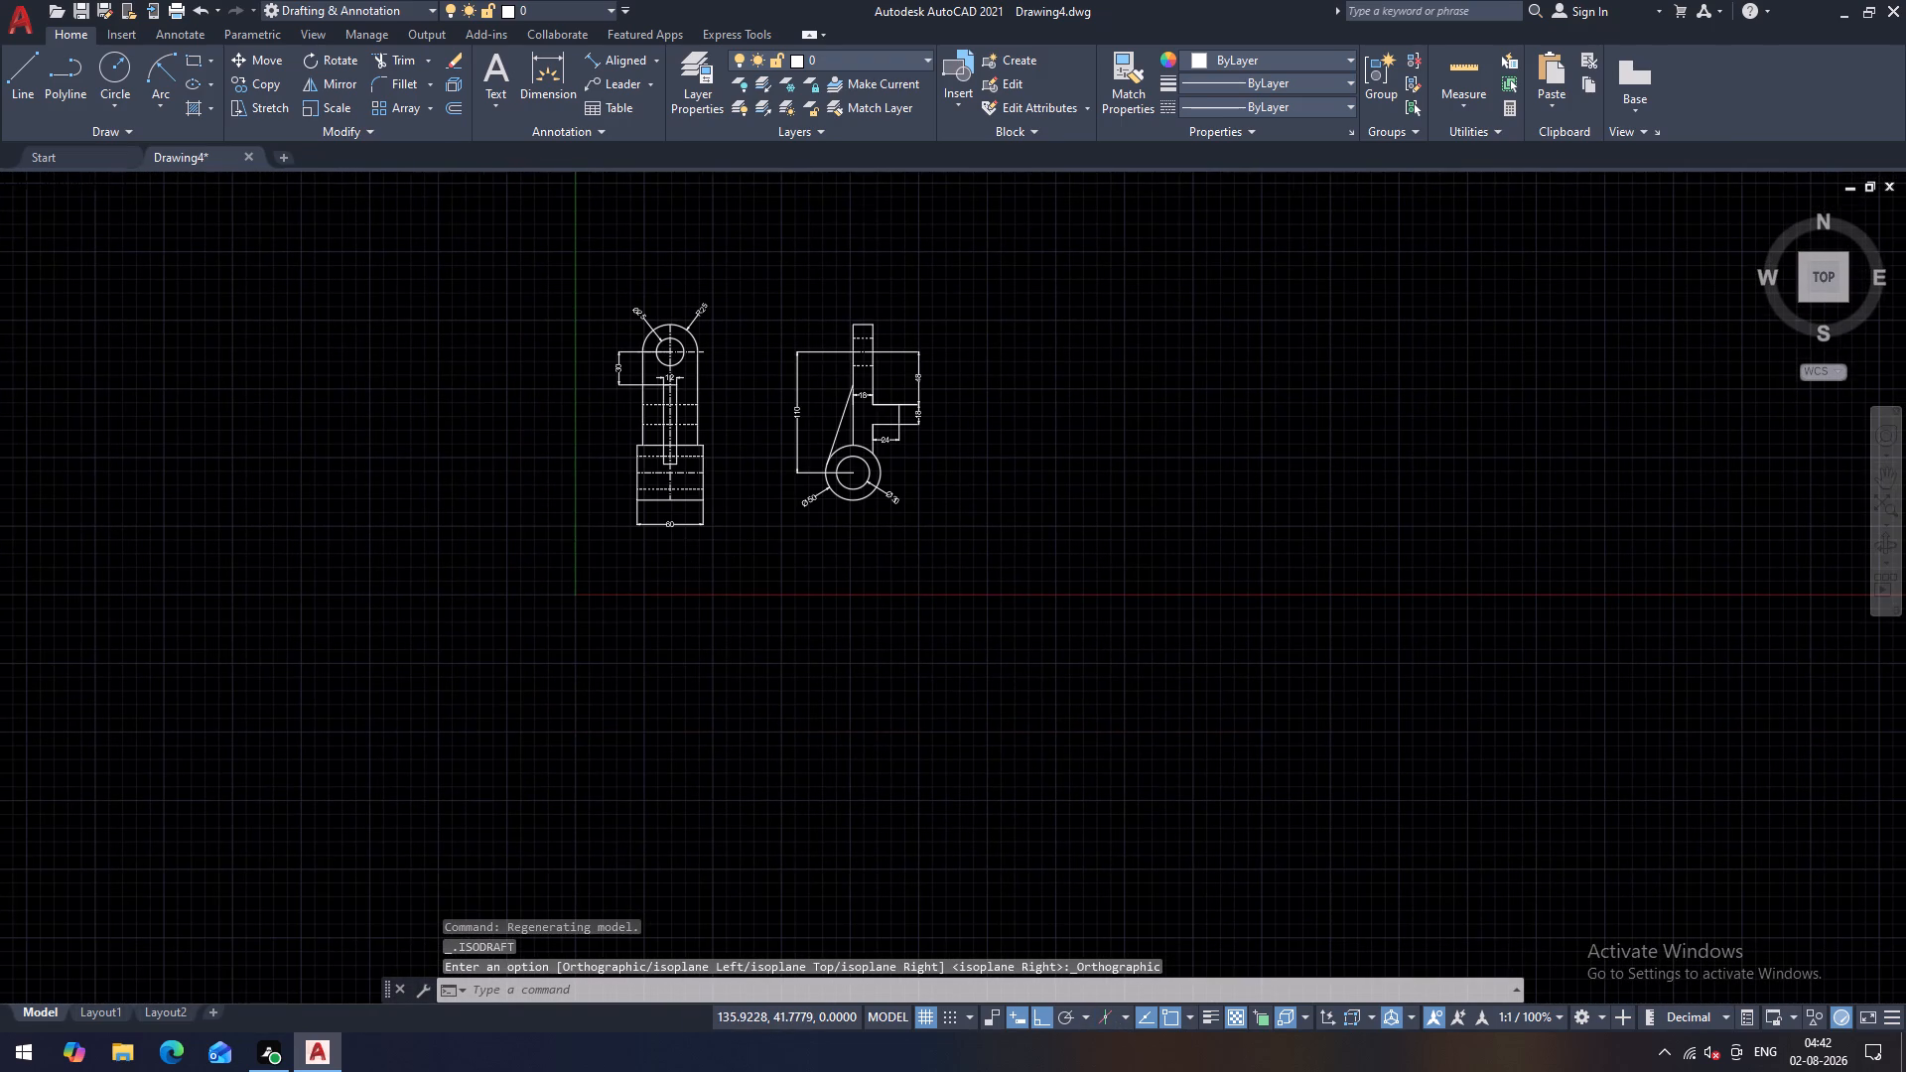
pyautogui.moveTo(725, 549); pyautogui.dragTo(728, 735, button='middle')
pyautogui.scroll(1, 949, 578)
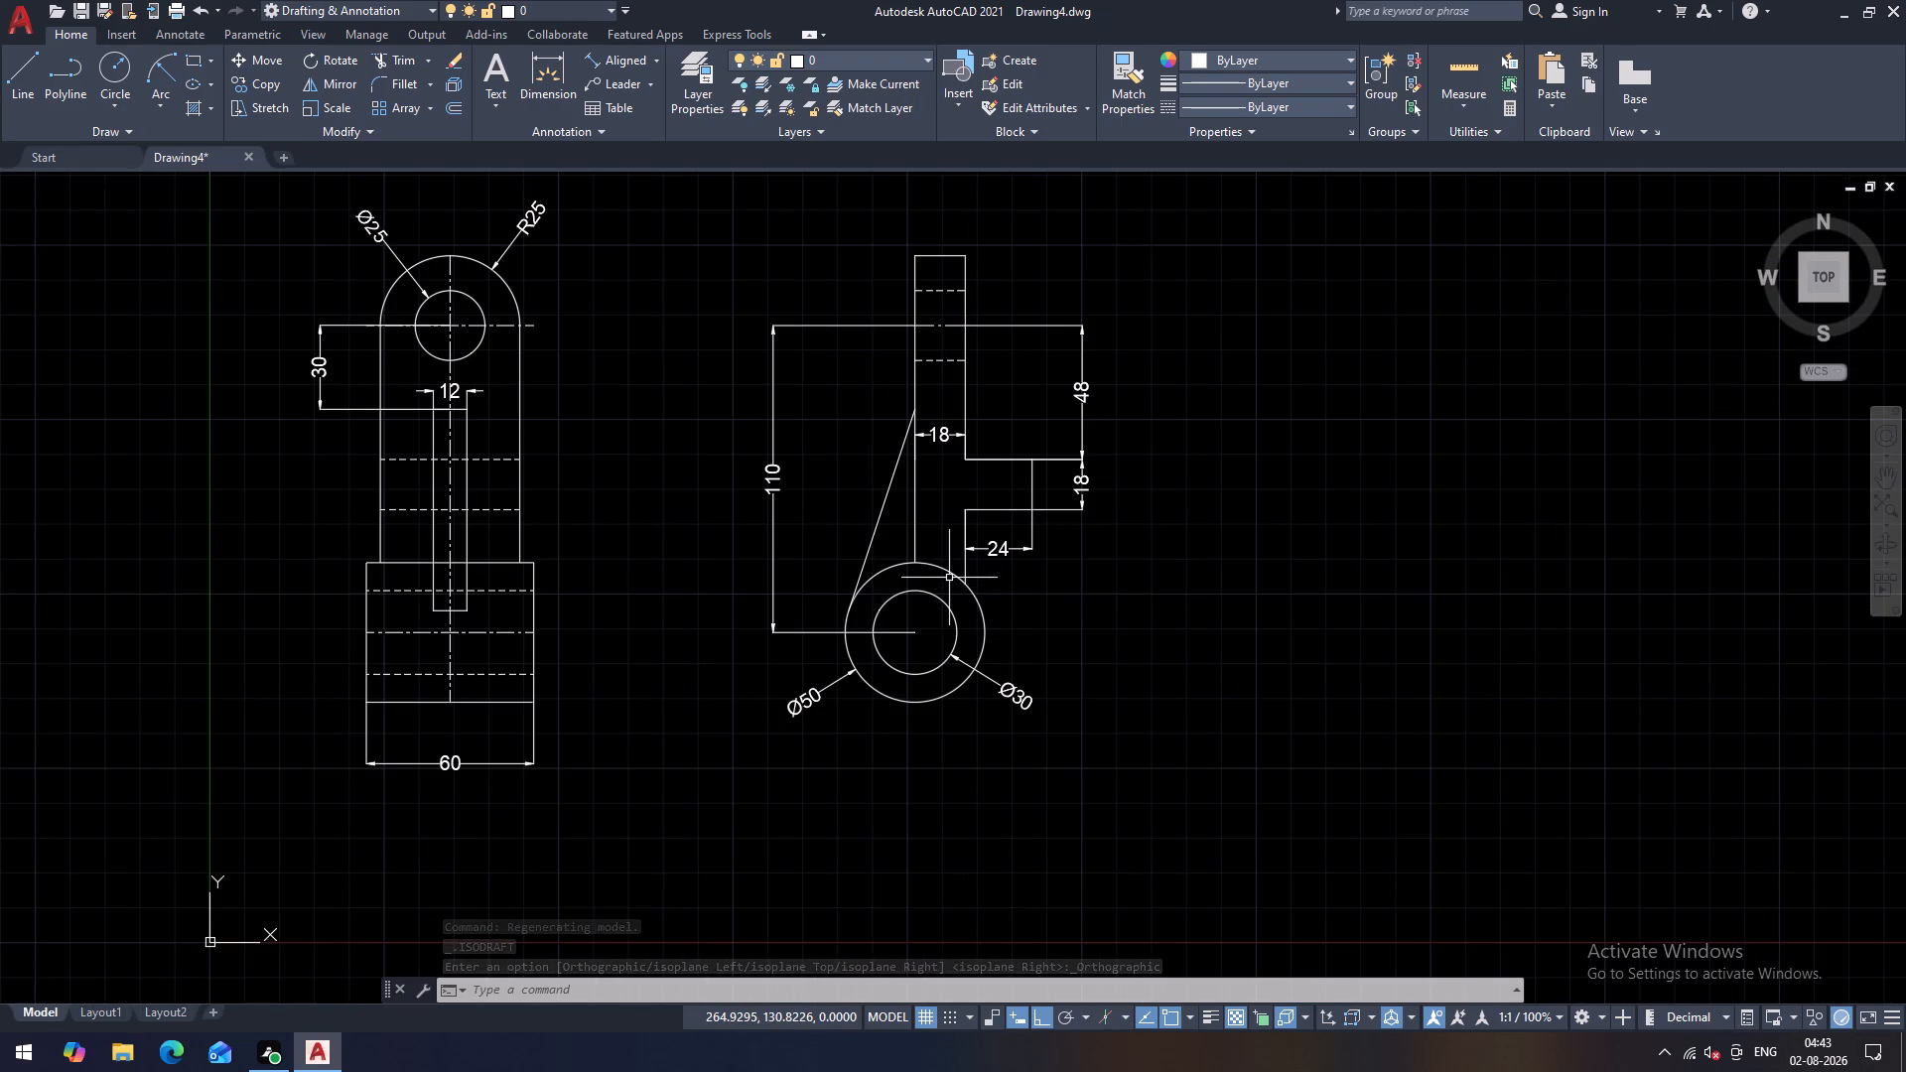
pyautogui.moveTo(949, 578); pyautogui.dragTo(1113, 581, button='middle')
pyautogui.press('Escape')
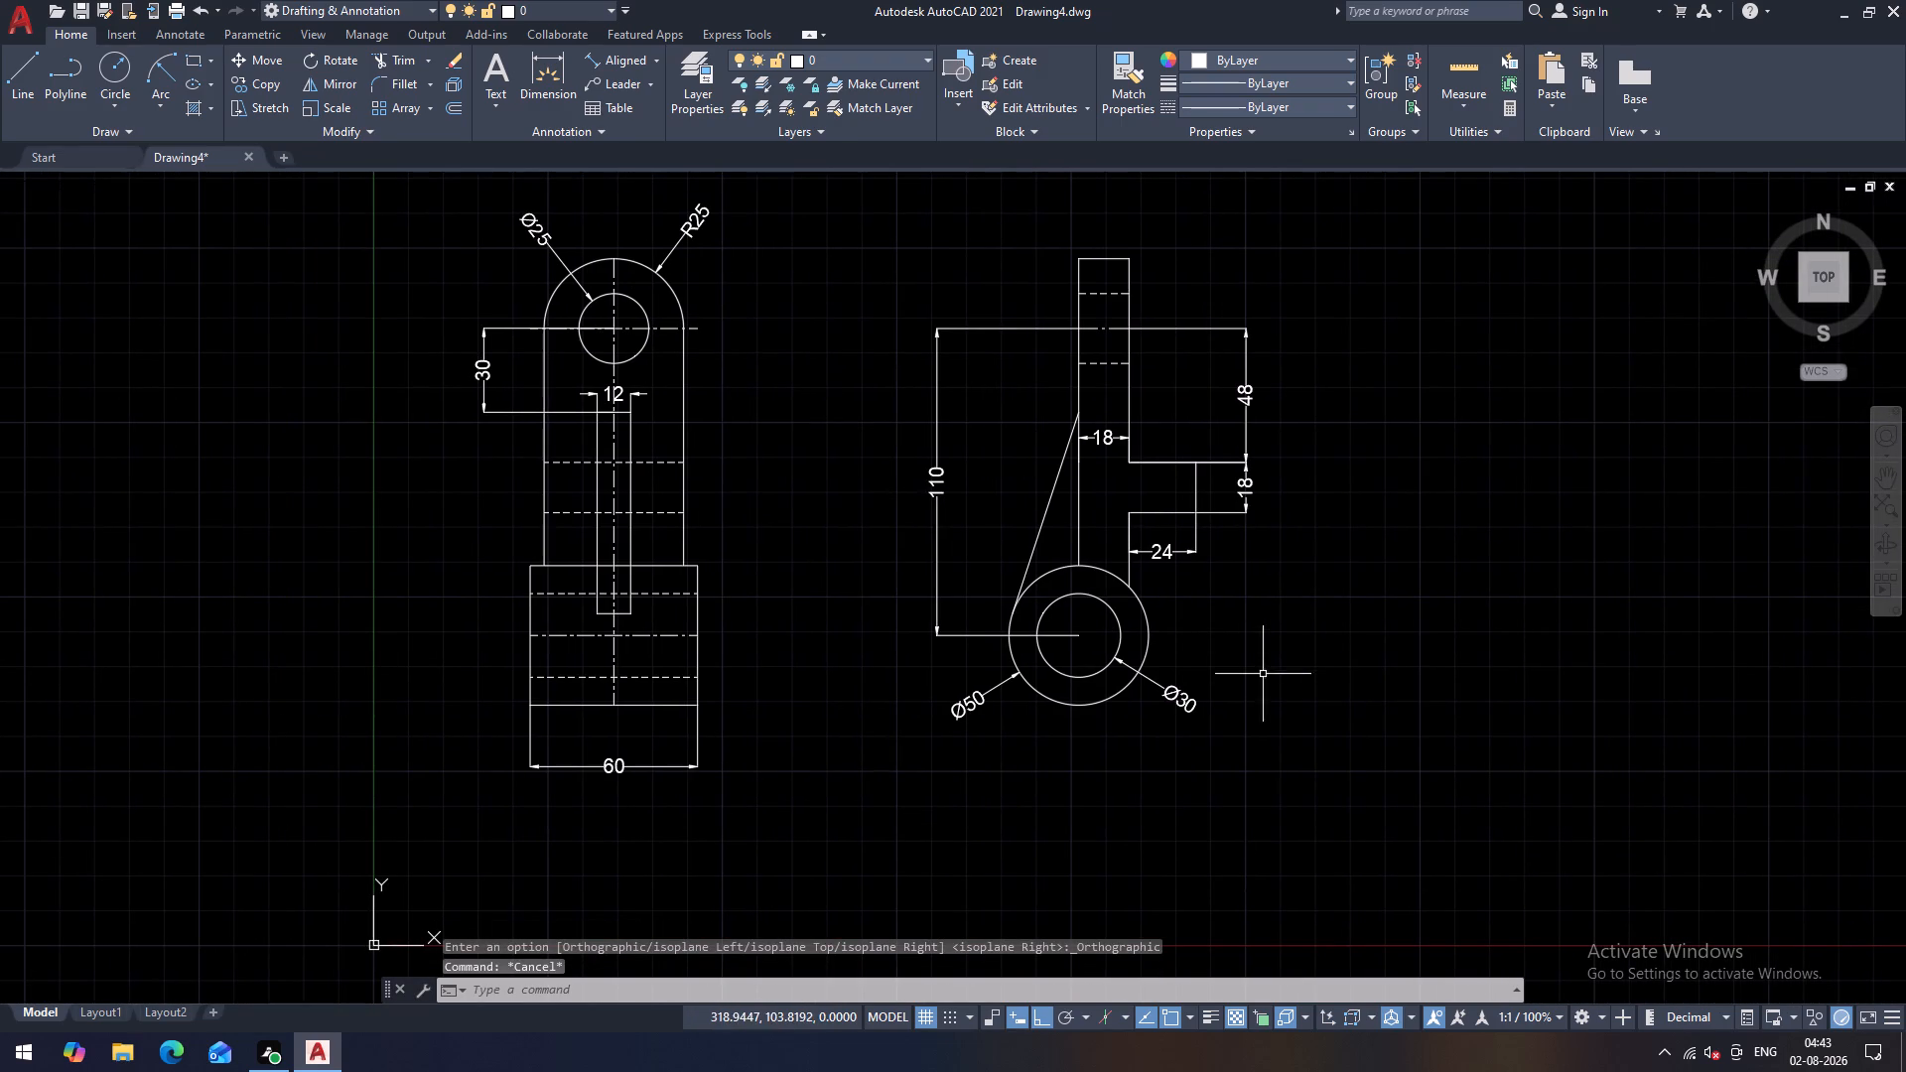
pyautogui.write('i')
pyautogui.press('space')
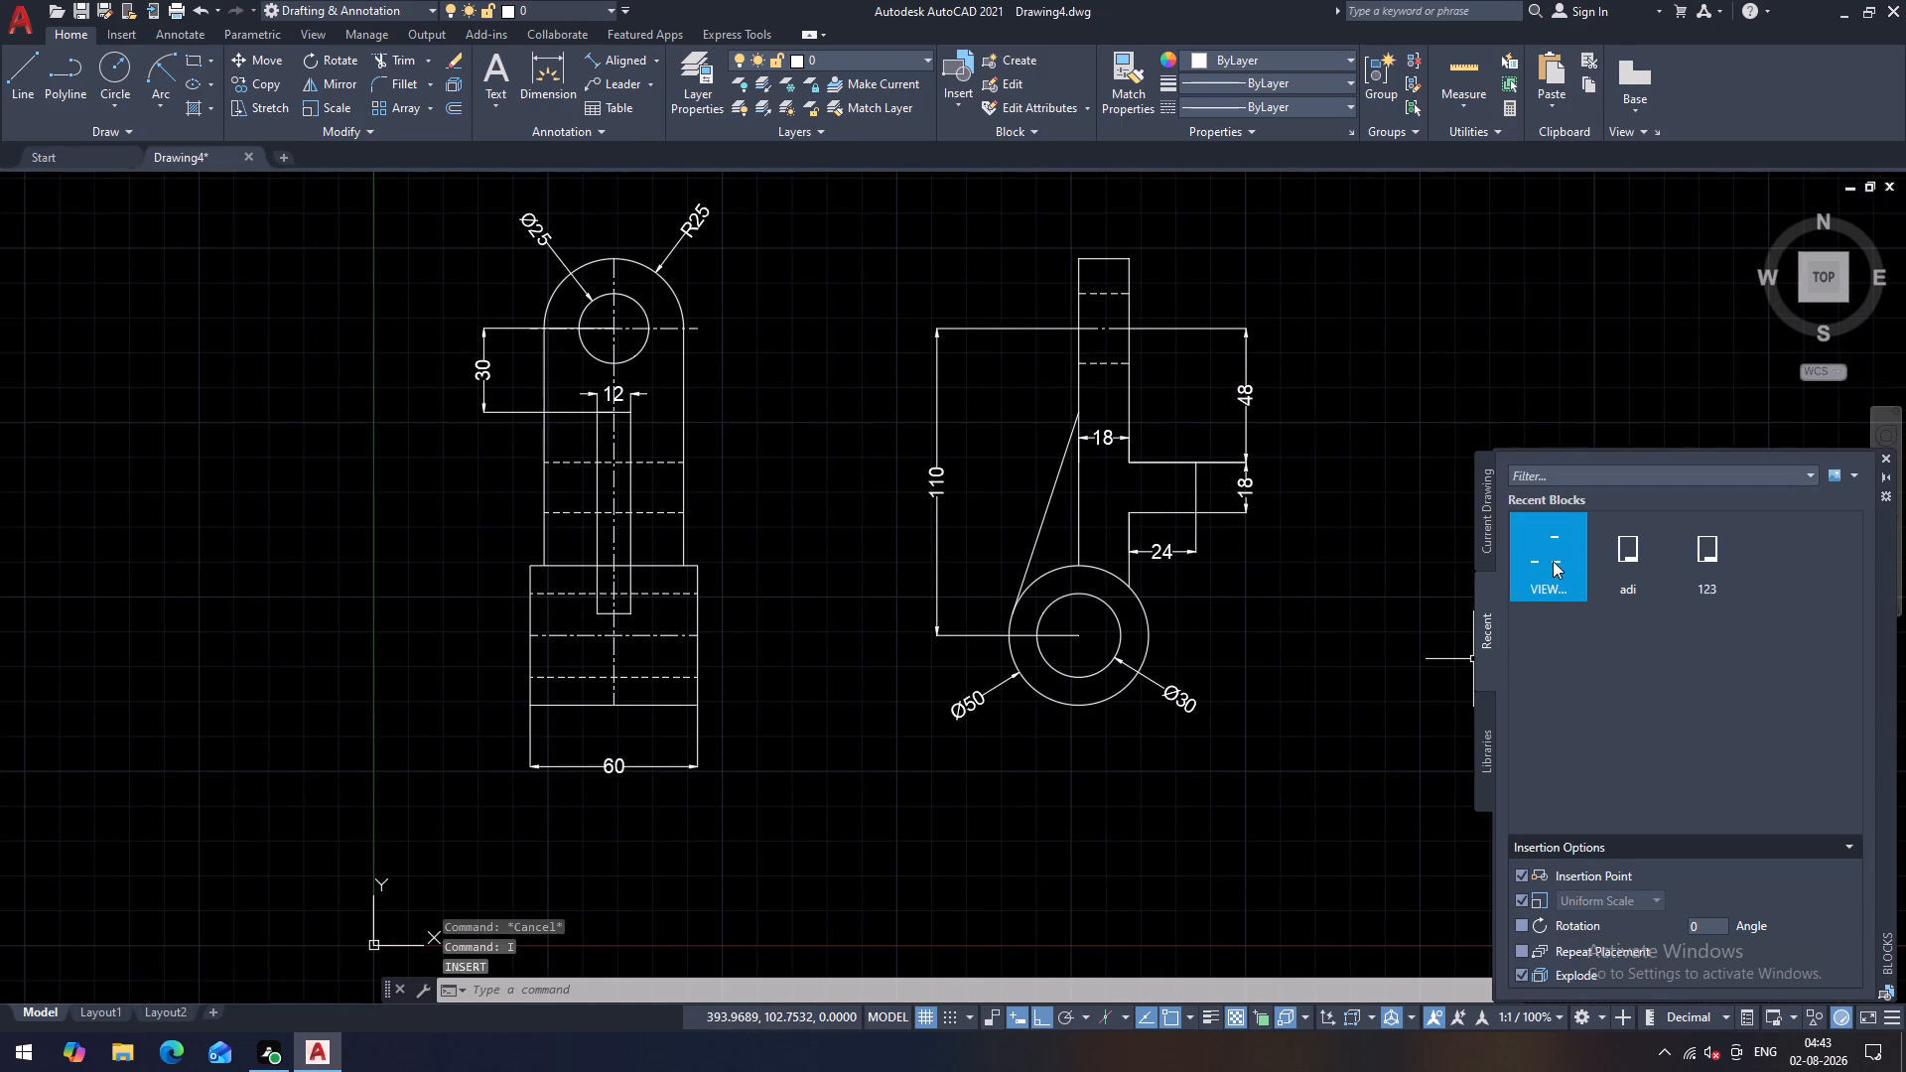
pyautogui.click(1285, 687)
pyautogui.rightClick(1301, 735)
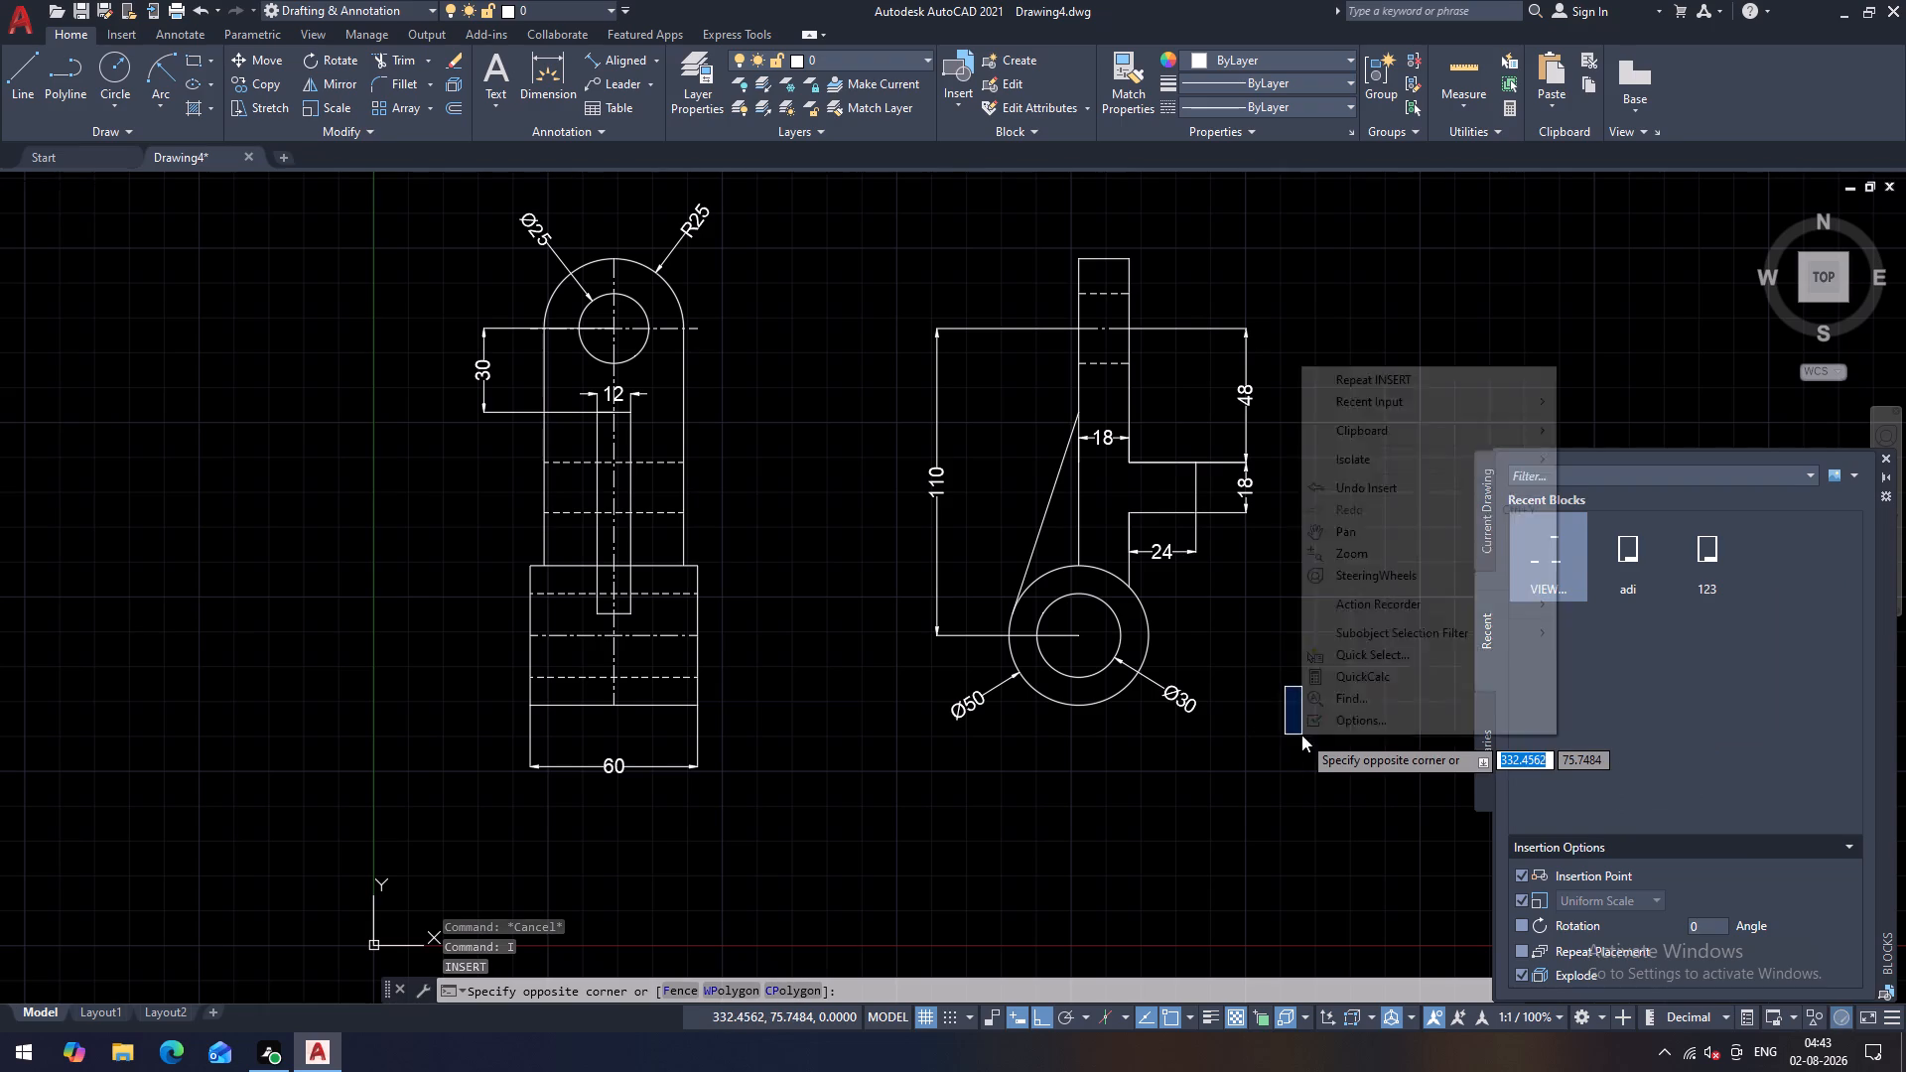
pyautogui.click(1291, 769)
pyautogui.rightClick(1294, 796)
pyautogui.click(1263, 797)
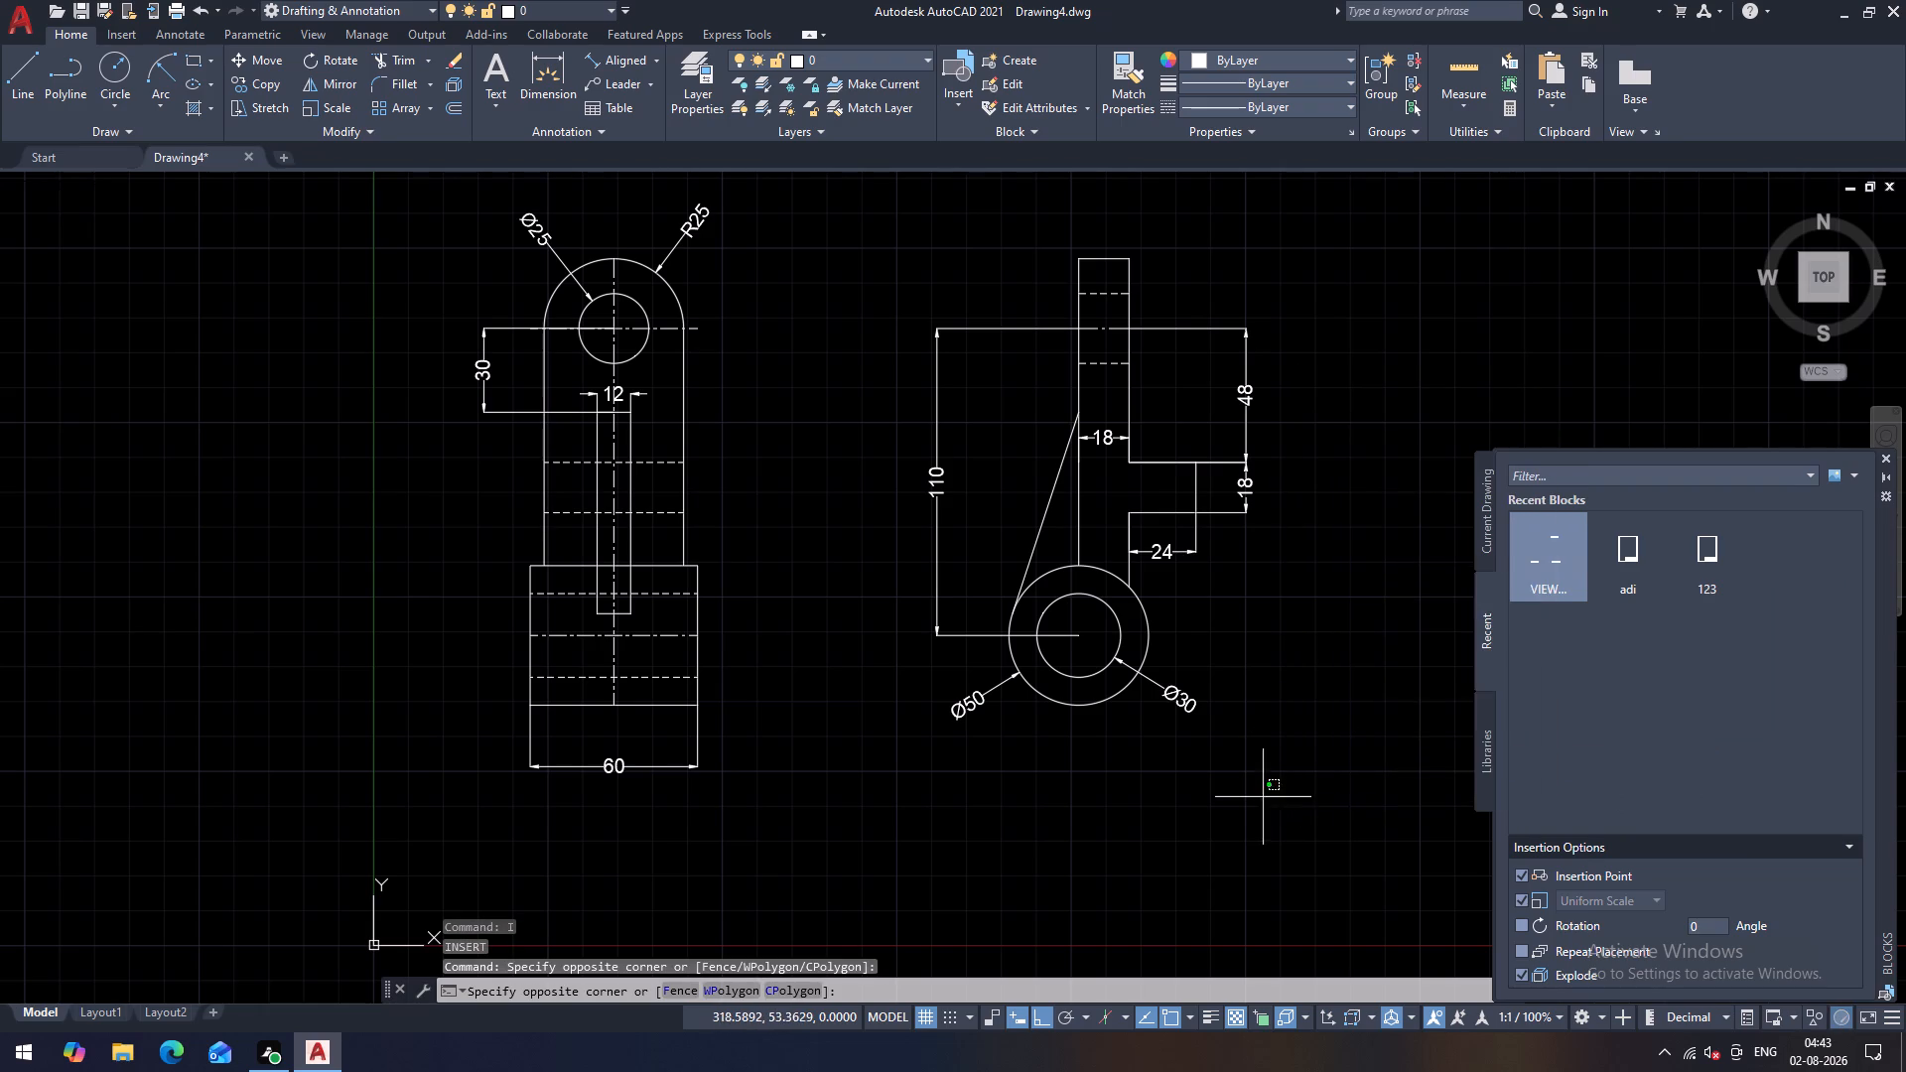
pyautogui.press('Escape')
pyautogui.click(1536, 561)
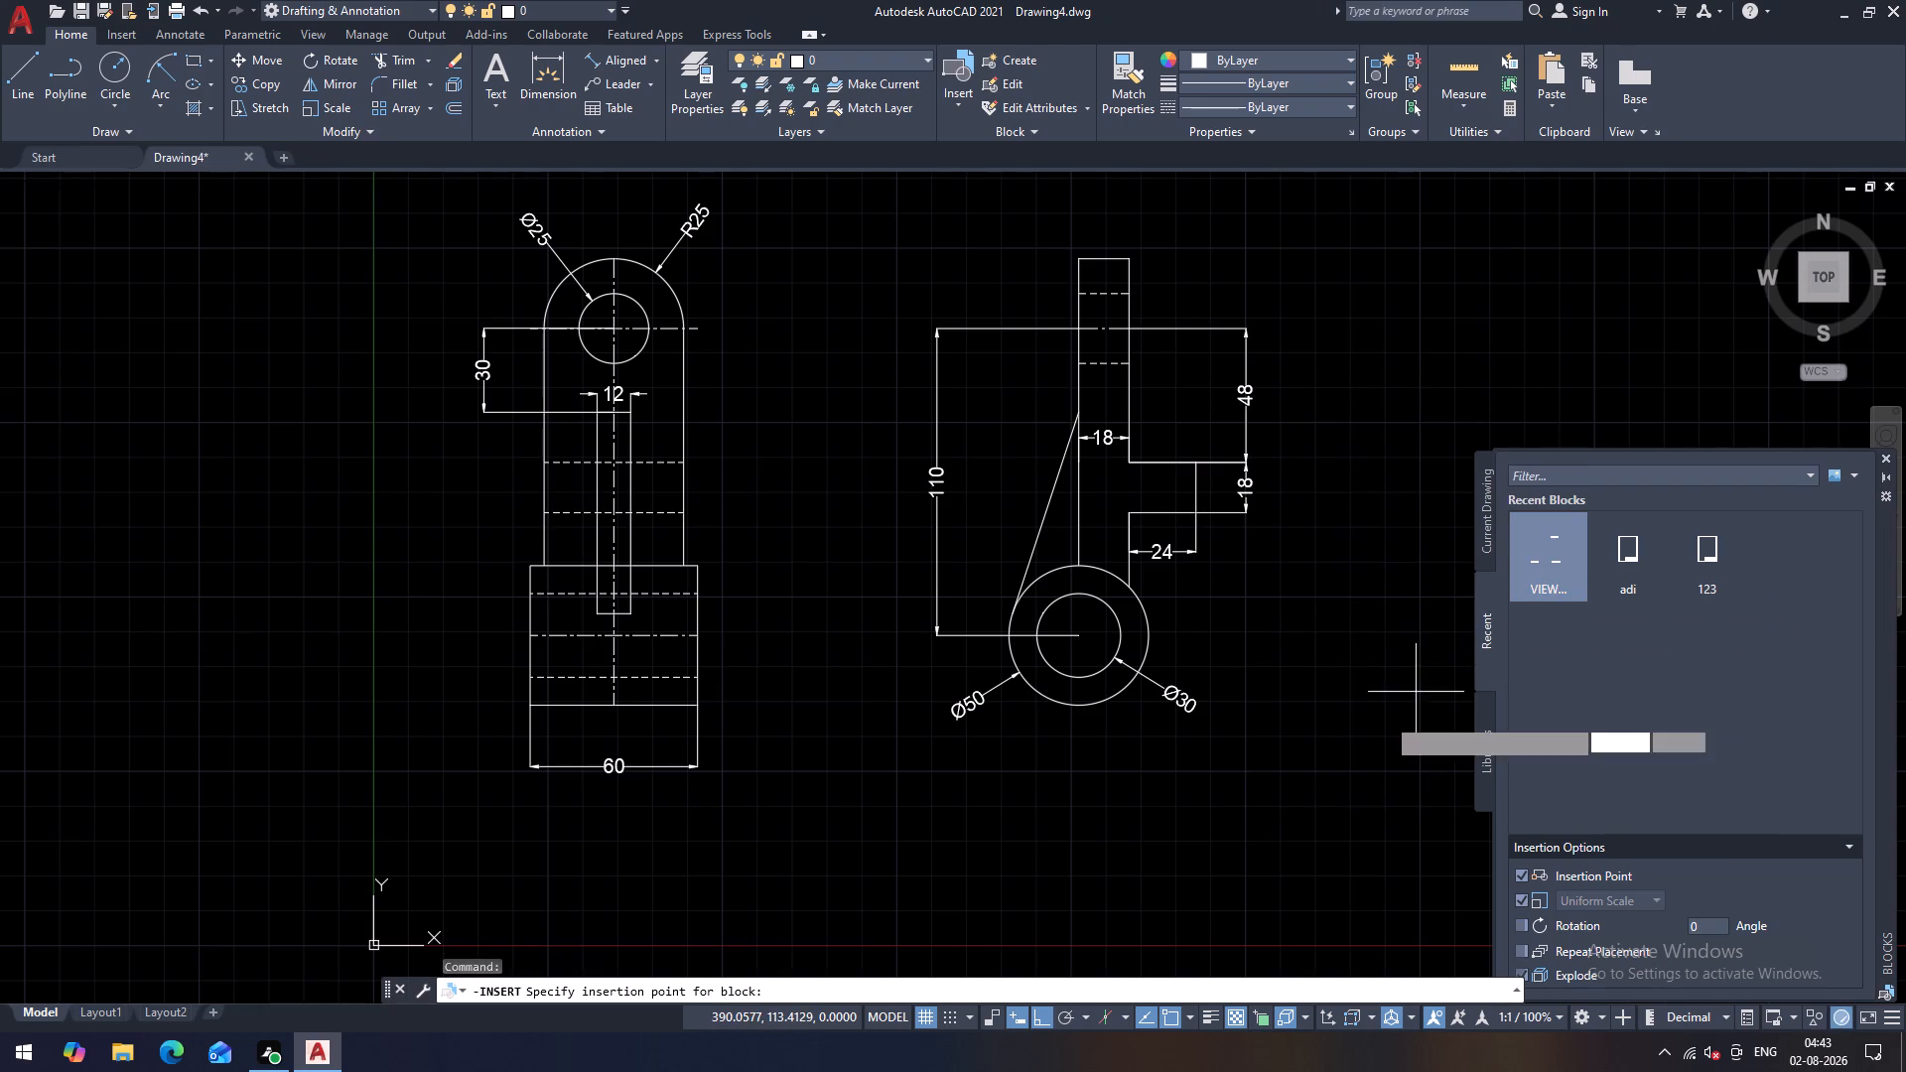
pyautogui.rightClick(1228, 793)
pyautogui.click(1263, 826)
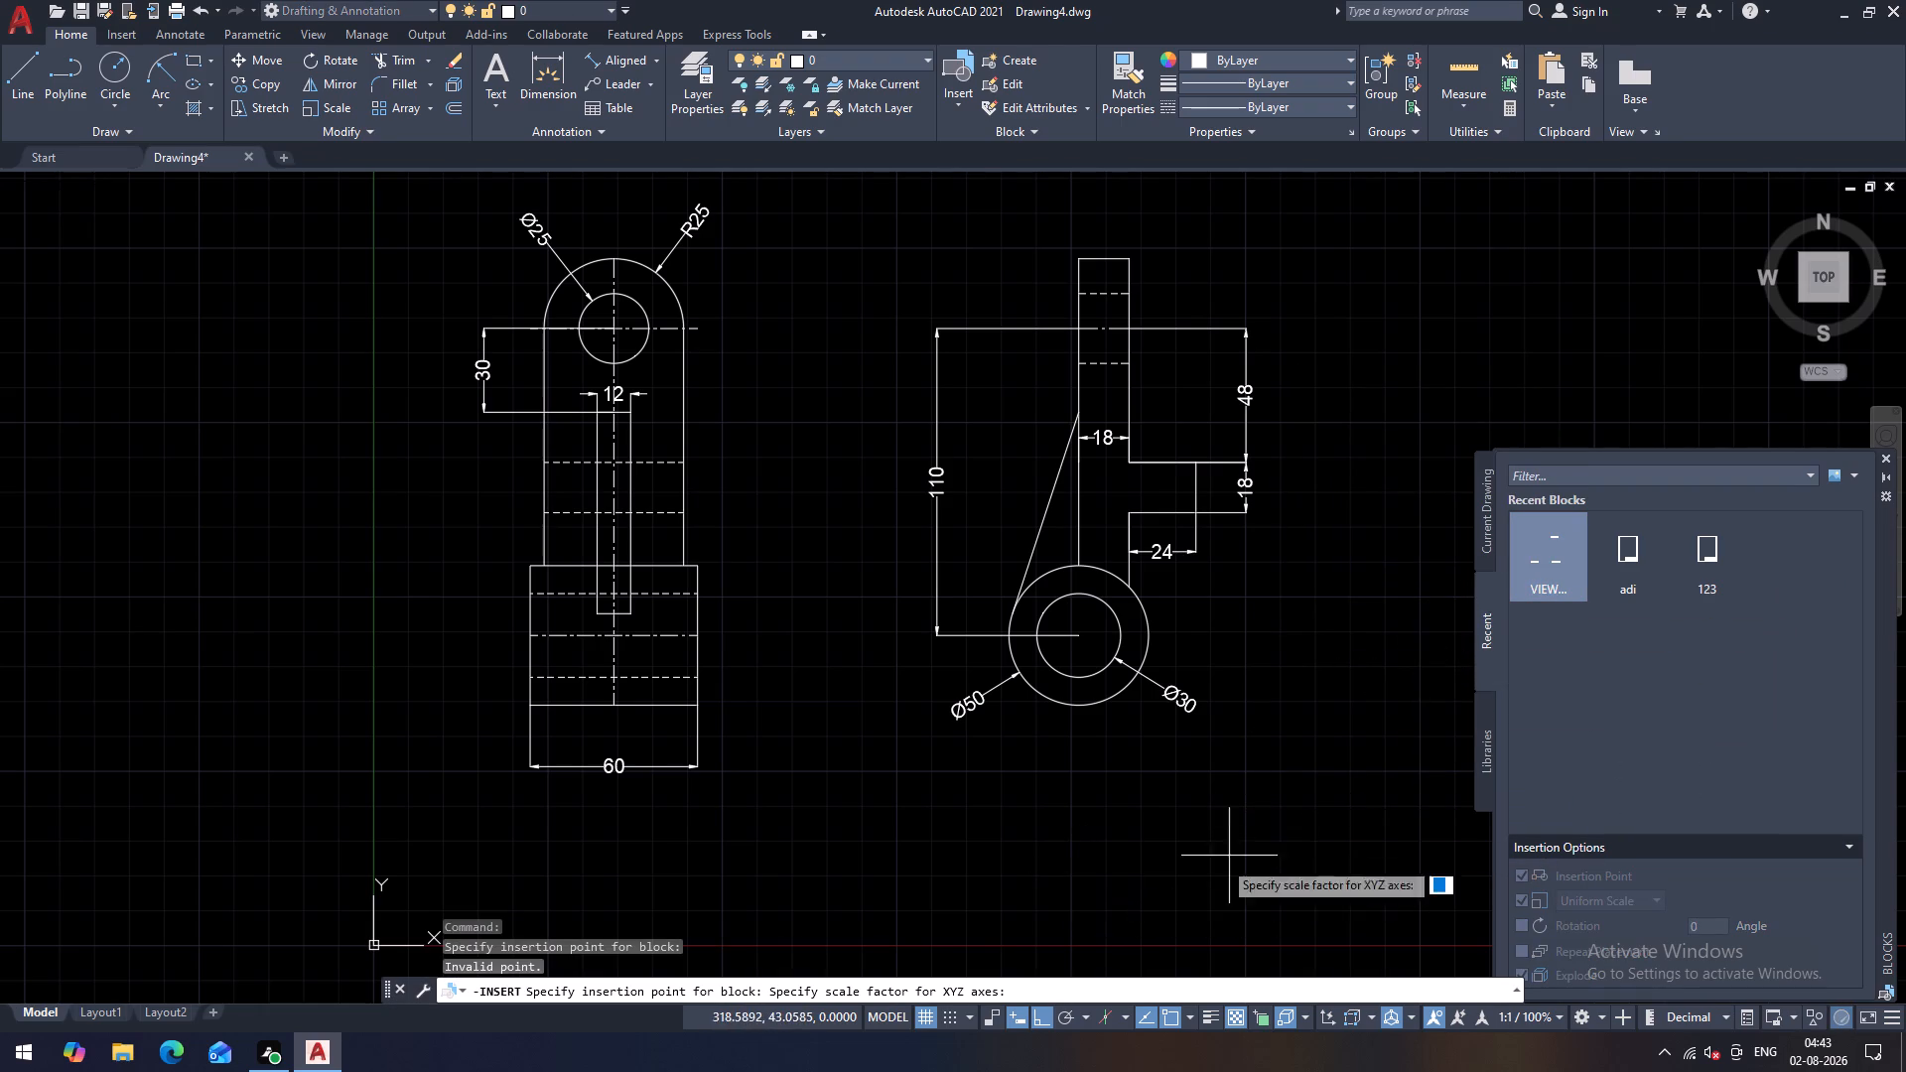
pyautogui.click(1244, 807)
pyautogui.moveTo(1209, 766); pyautogui.dragTo(1197, 833, button='right')
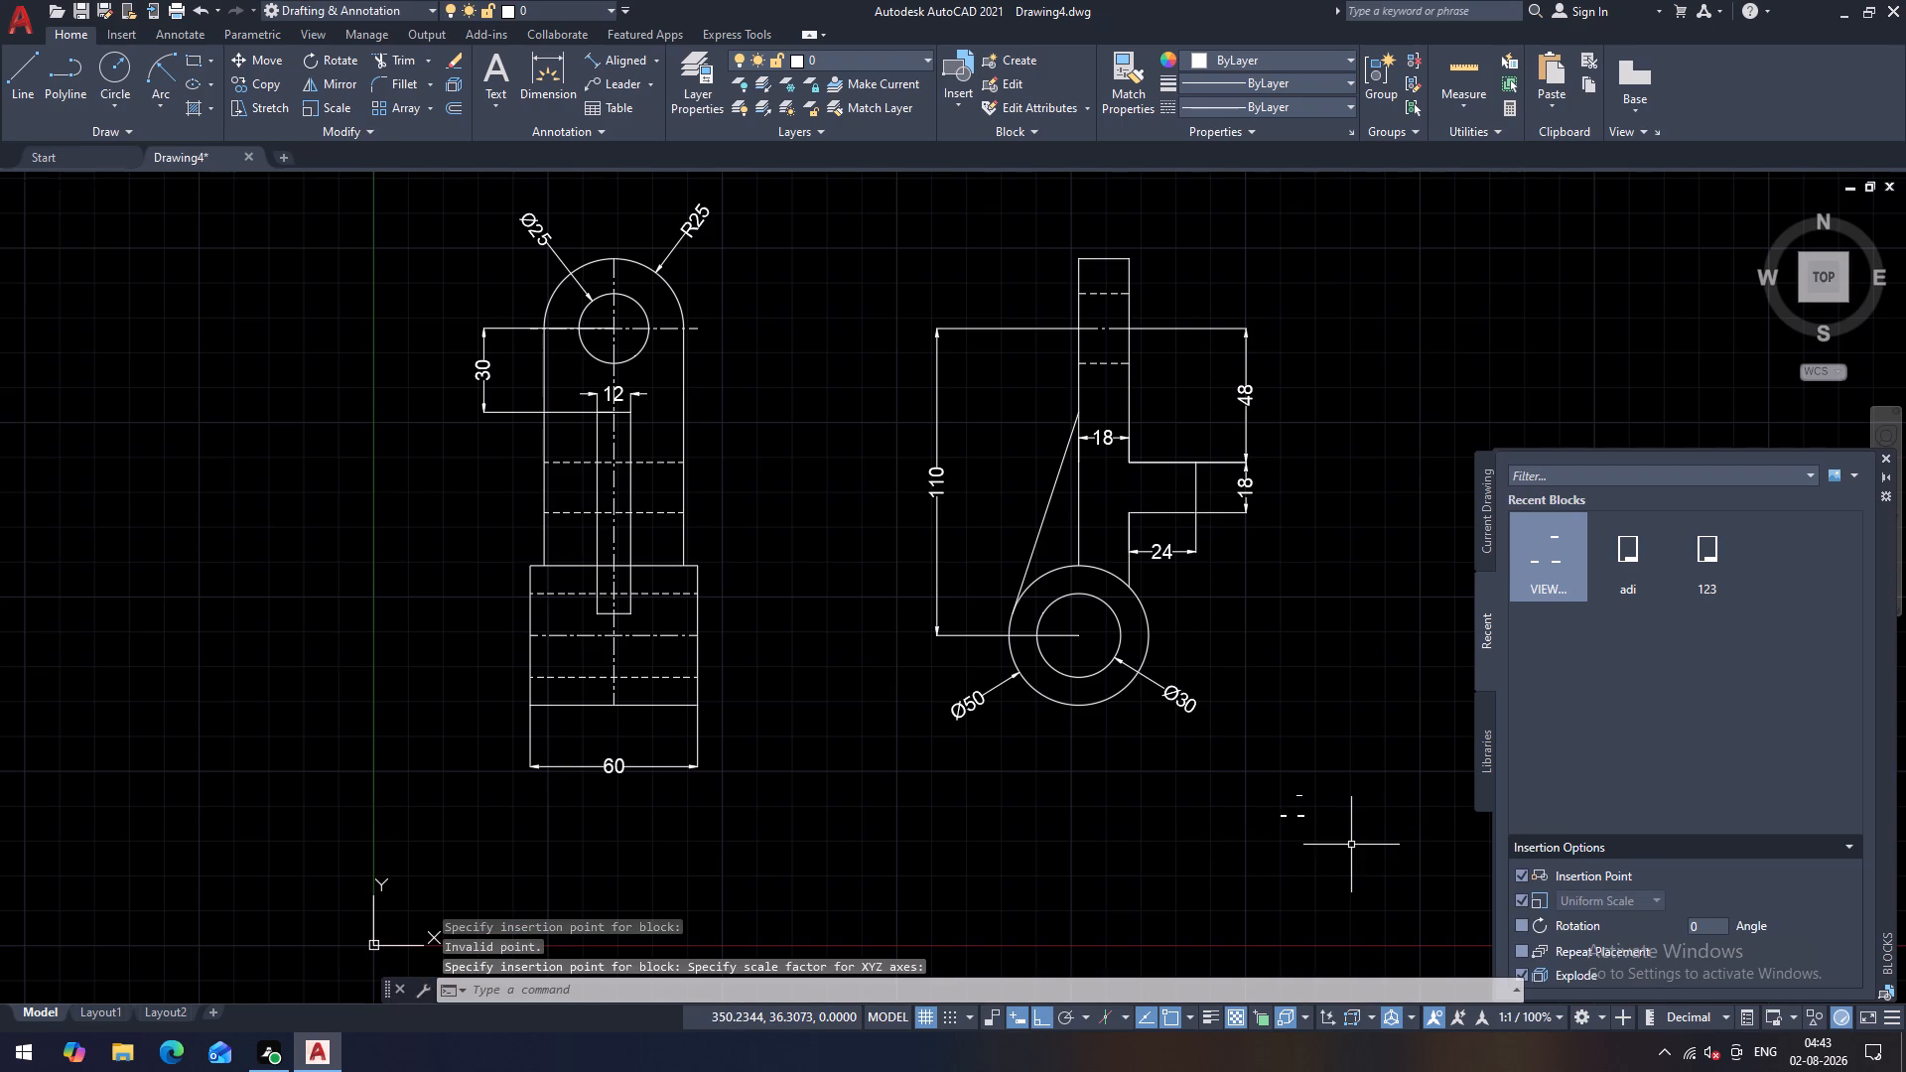
pyautogui.click(1889, 459)
pyautogui.press('Escape')
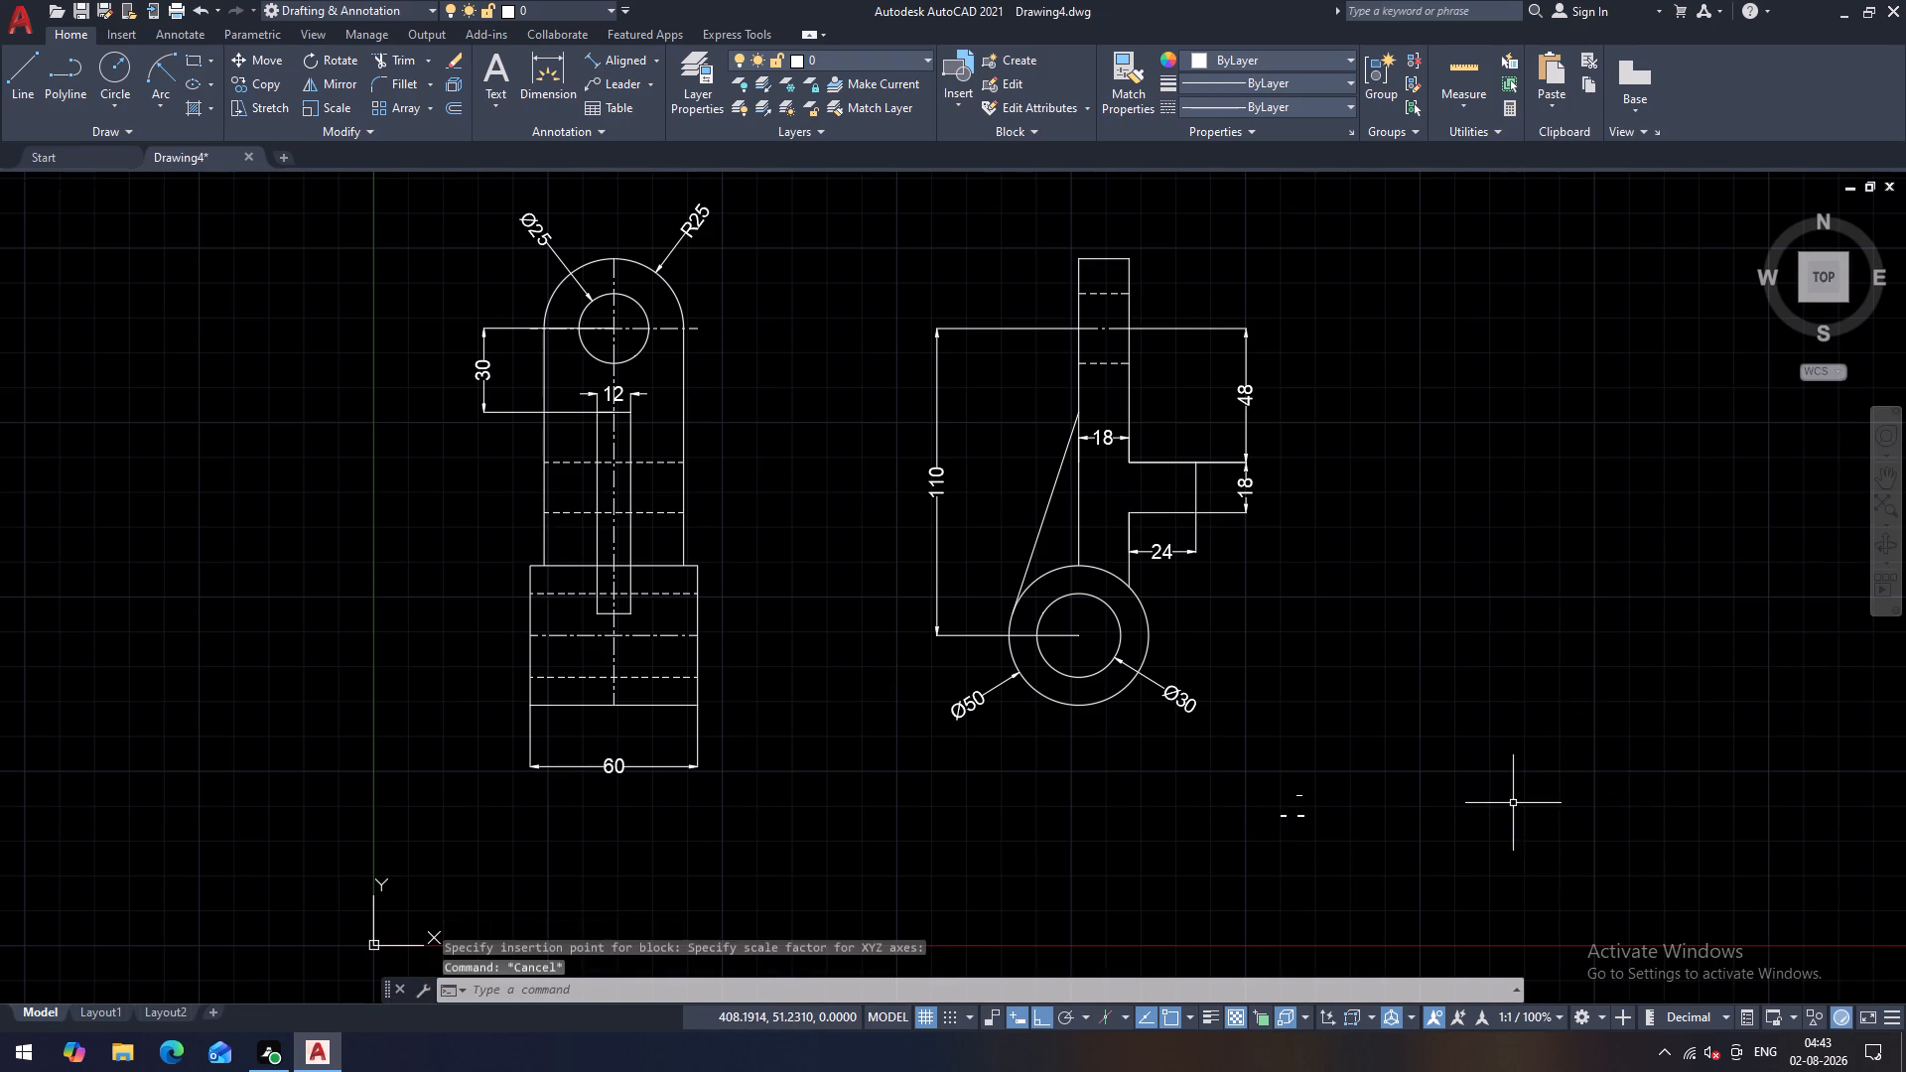
# Scale up the Top view, Side view and Front view labels together to a readable size, from a base point just above them.
pyautogui.moveTo(1326, 830); pyautogui.dragTo(1288, 678, button='middle')
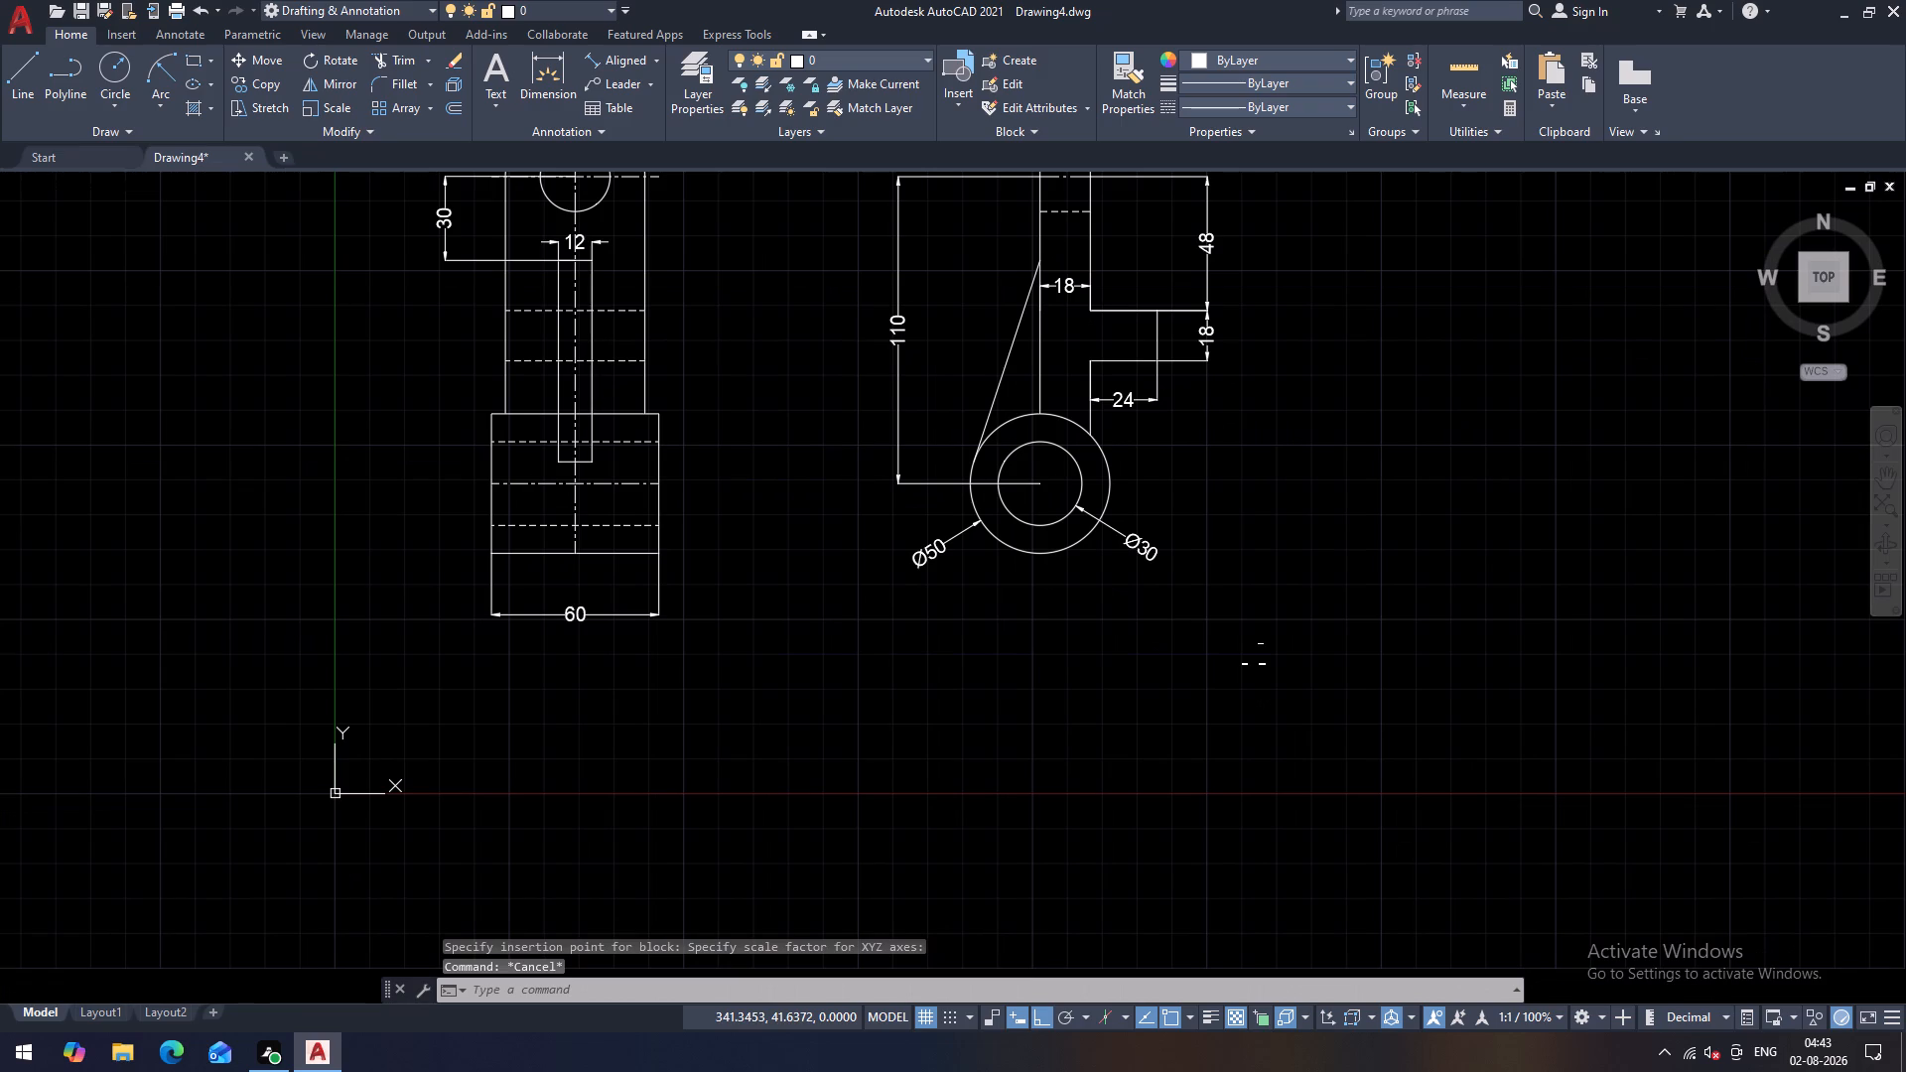
pyautogui.write('sc')
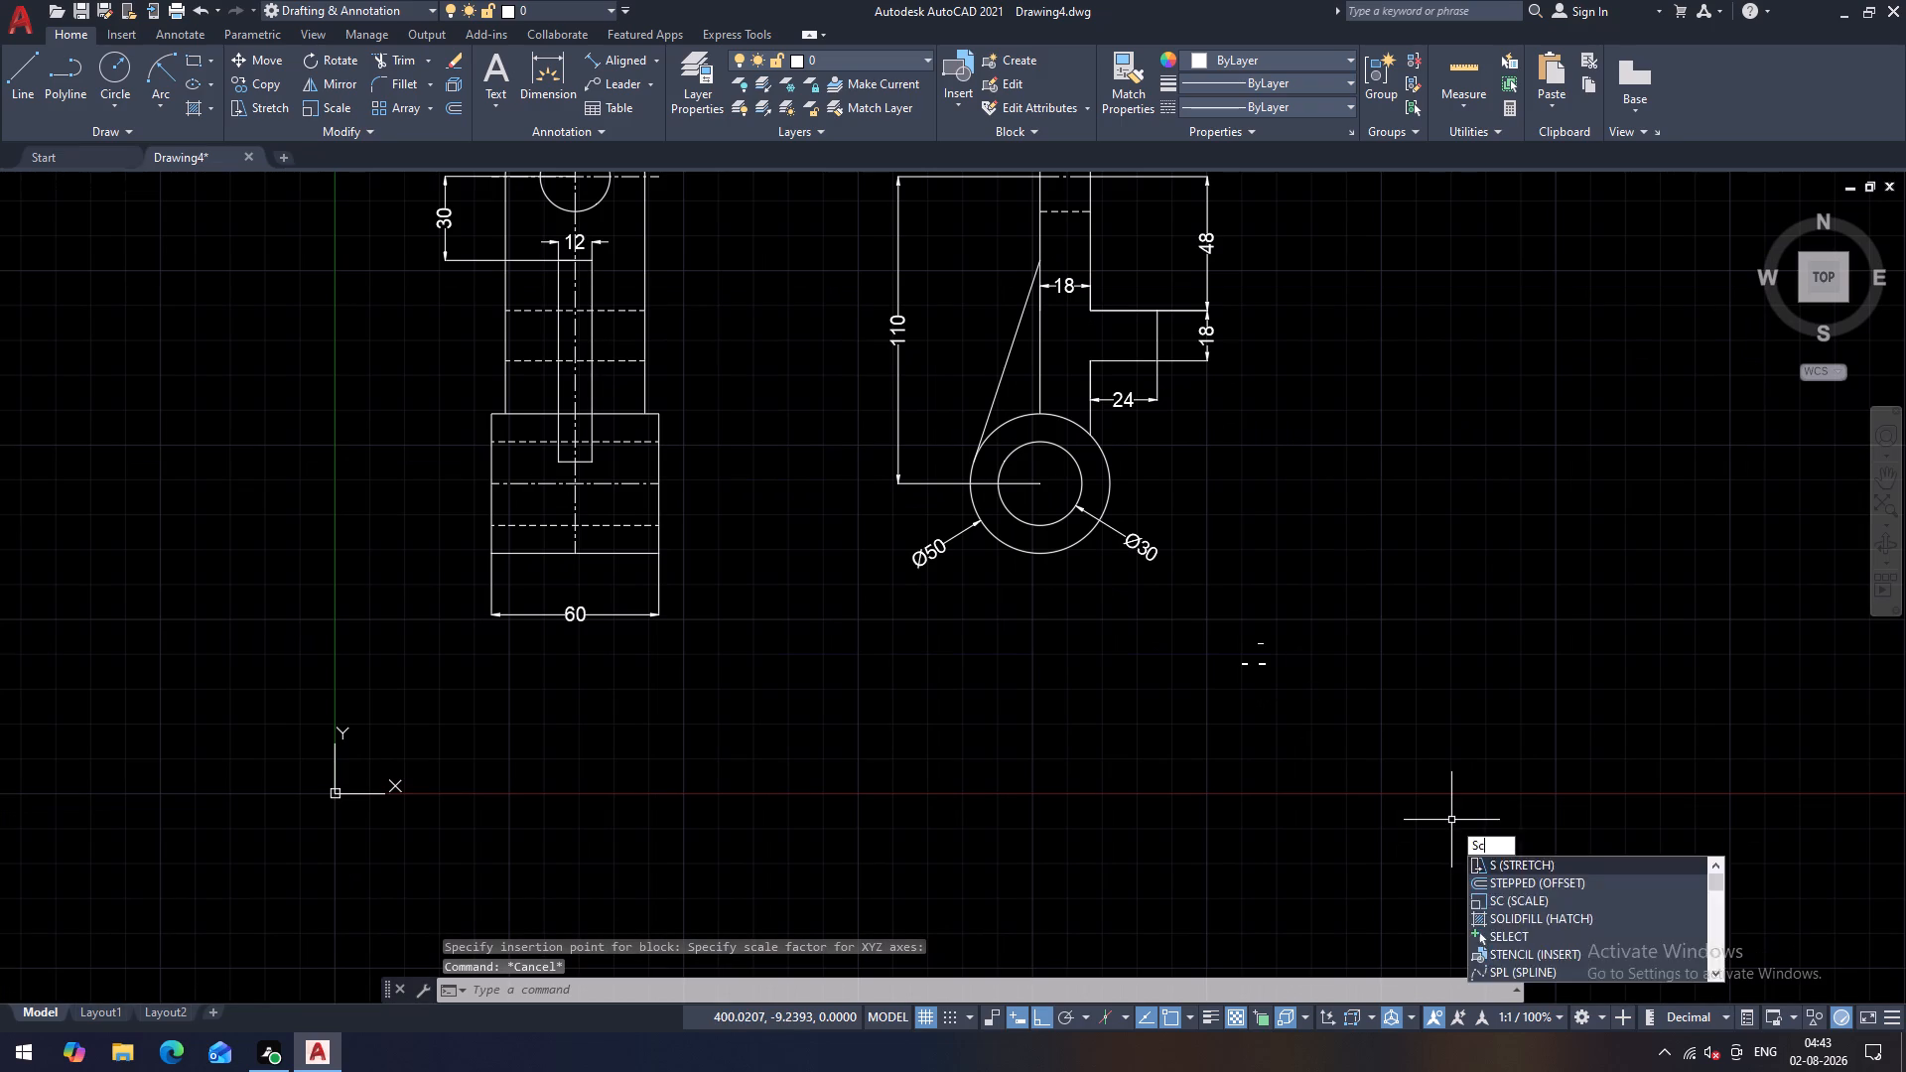
pyautogui.press('space')
pyautogui.scroll(3, 1283, 662)
pyautogui.moveTo(1268, 761); pyautogui.dragTo(1266, 726)
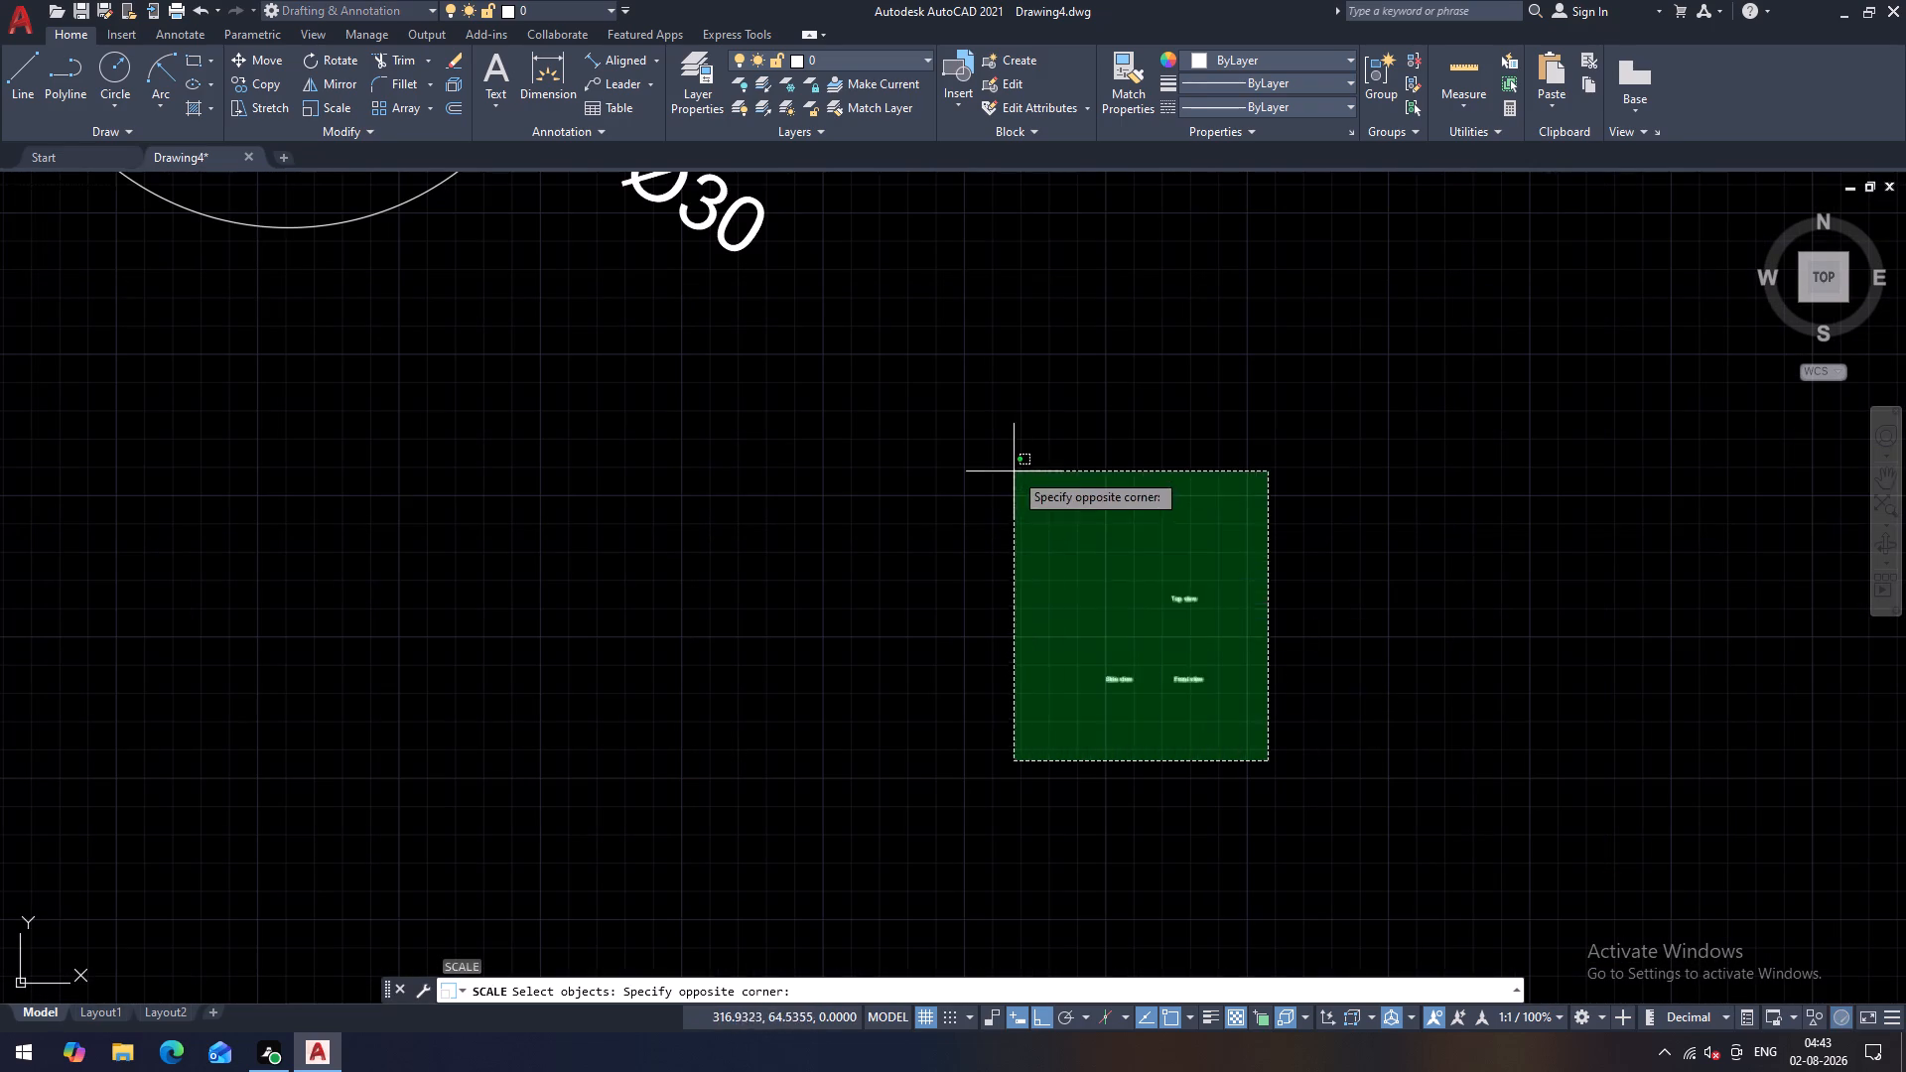
pyautogui.click(1014, 471)
pyautogui.press('space')
pyautogui.click(1085, 519)
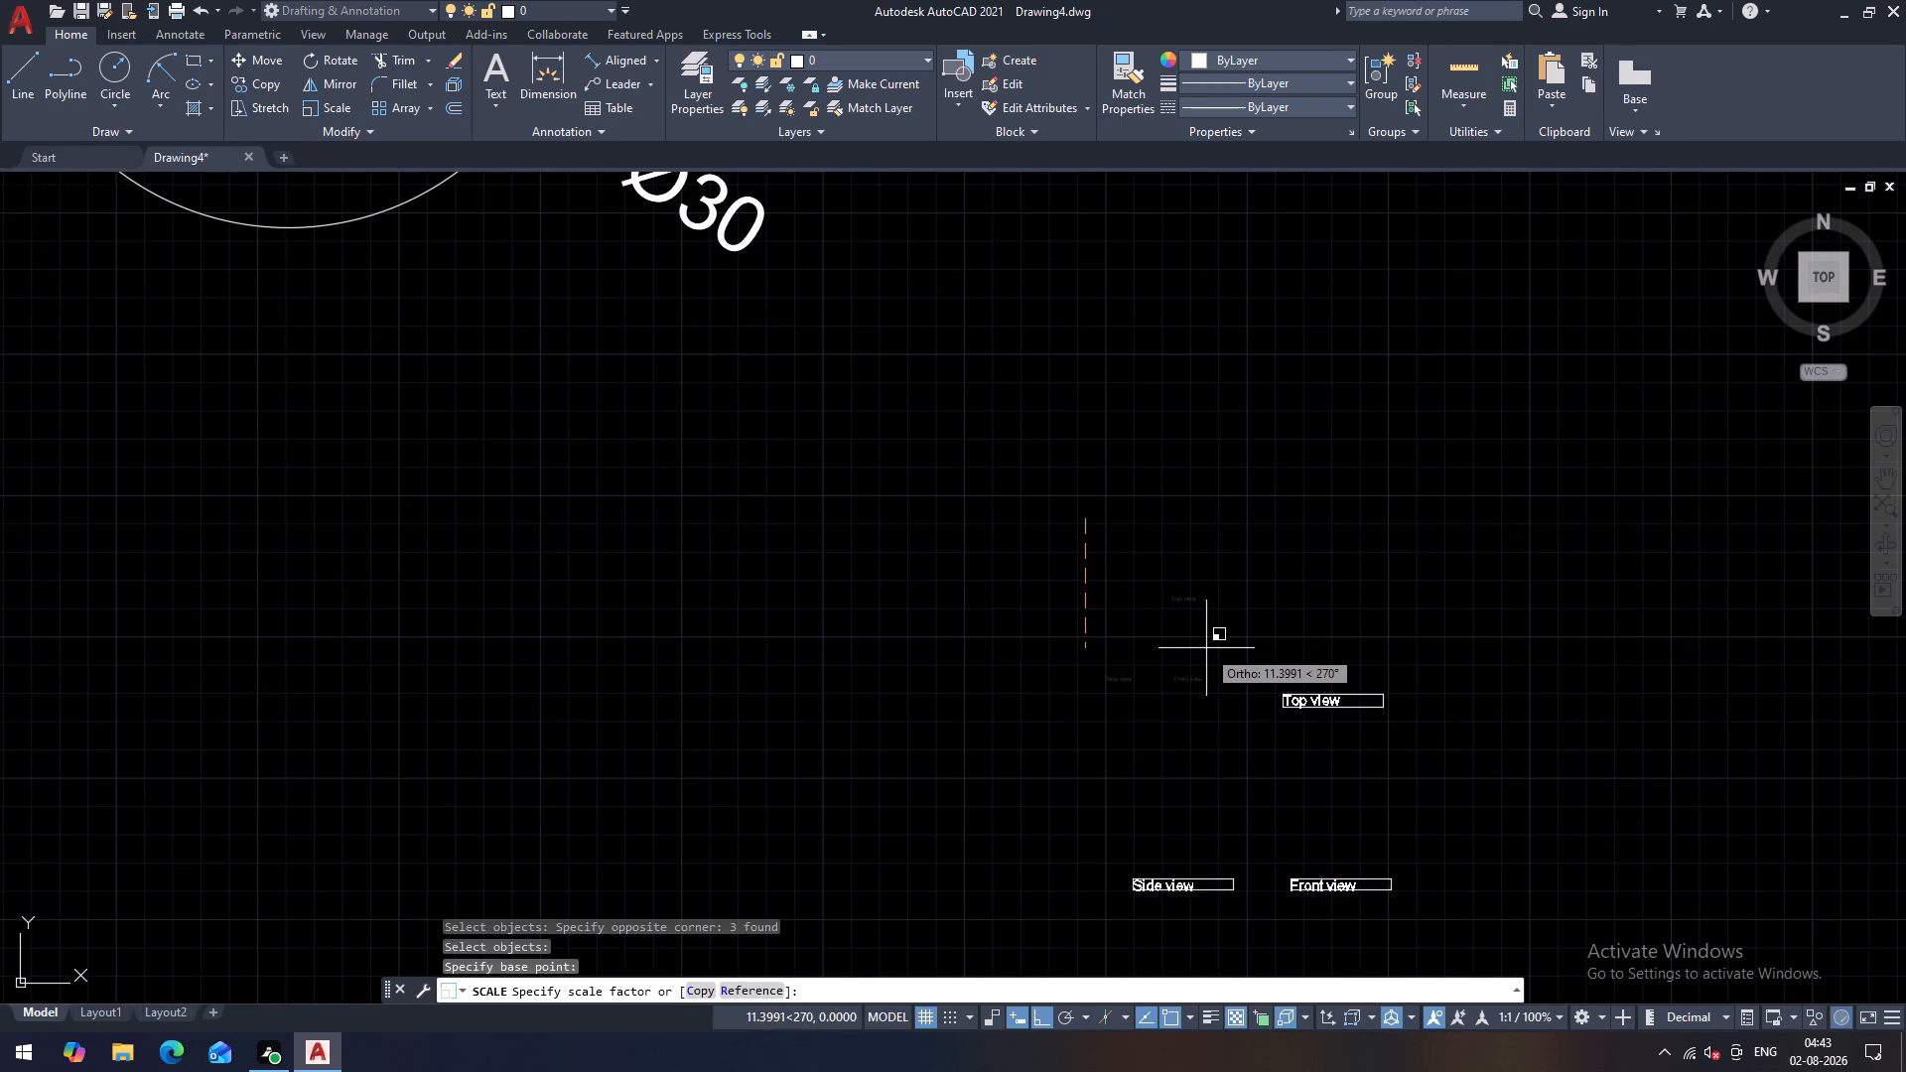
pyautogui.scroll(-3, 1209, 641)
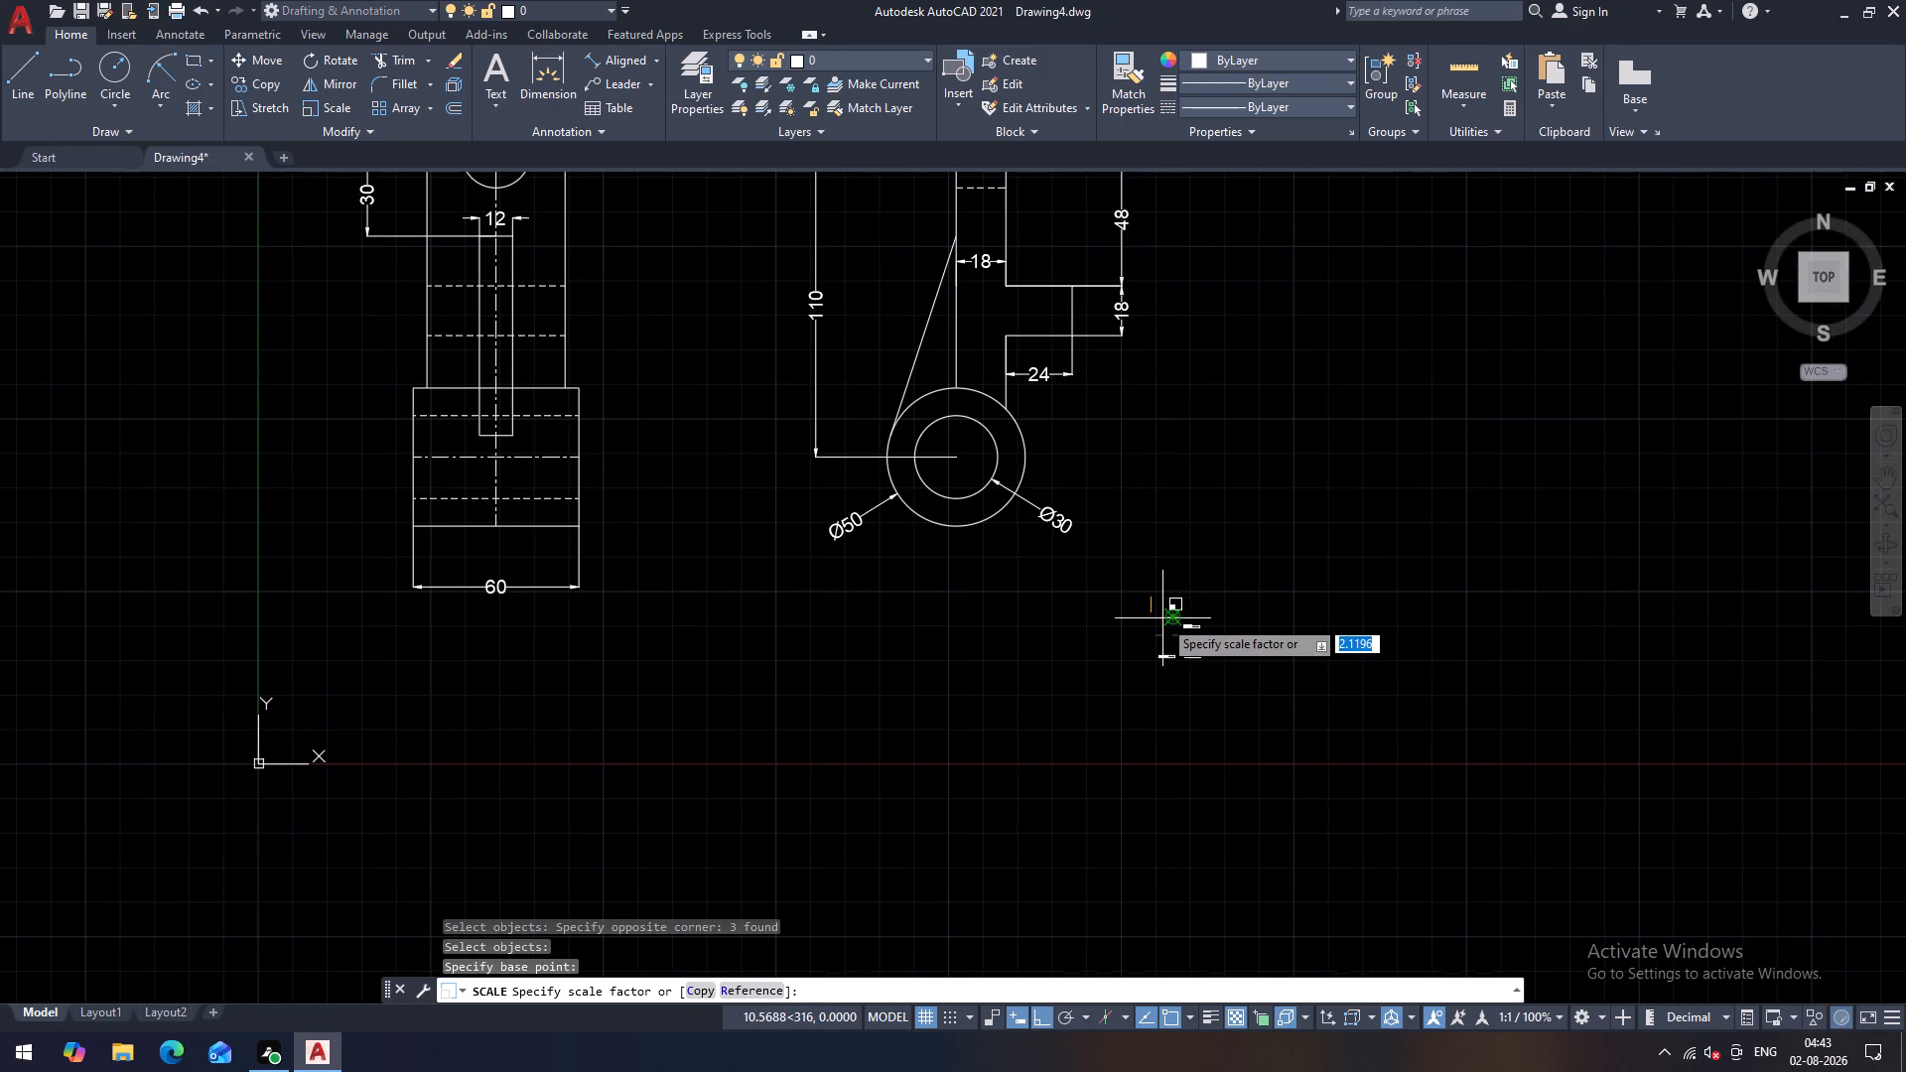
pyautogui.scroll(-2, 1262, 653)
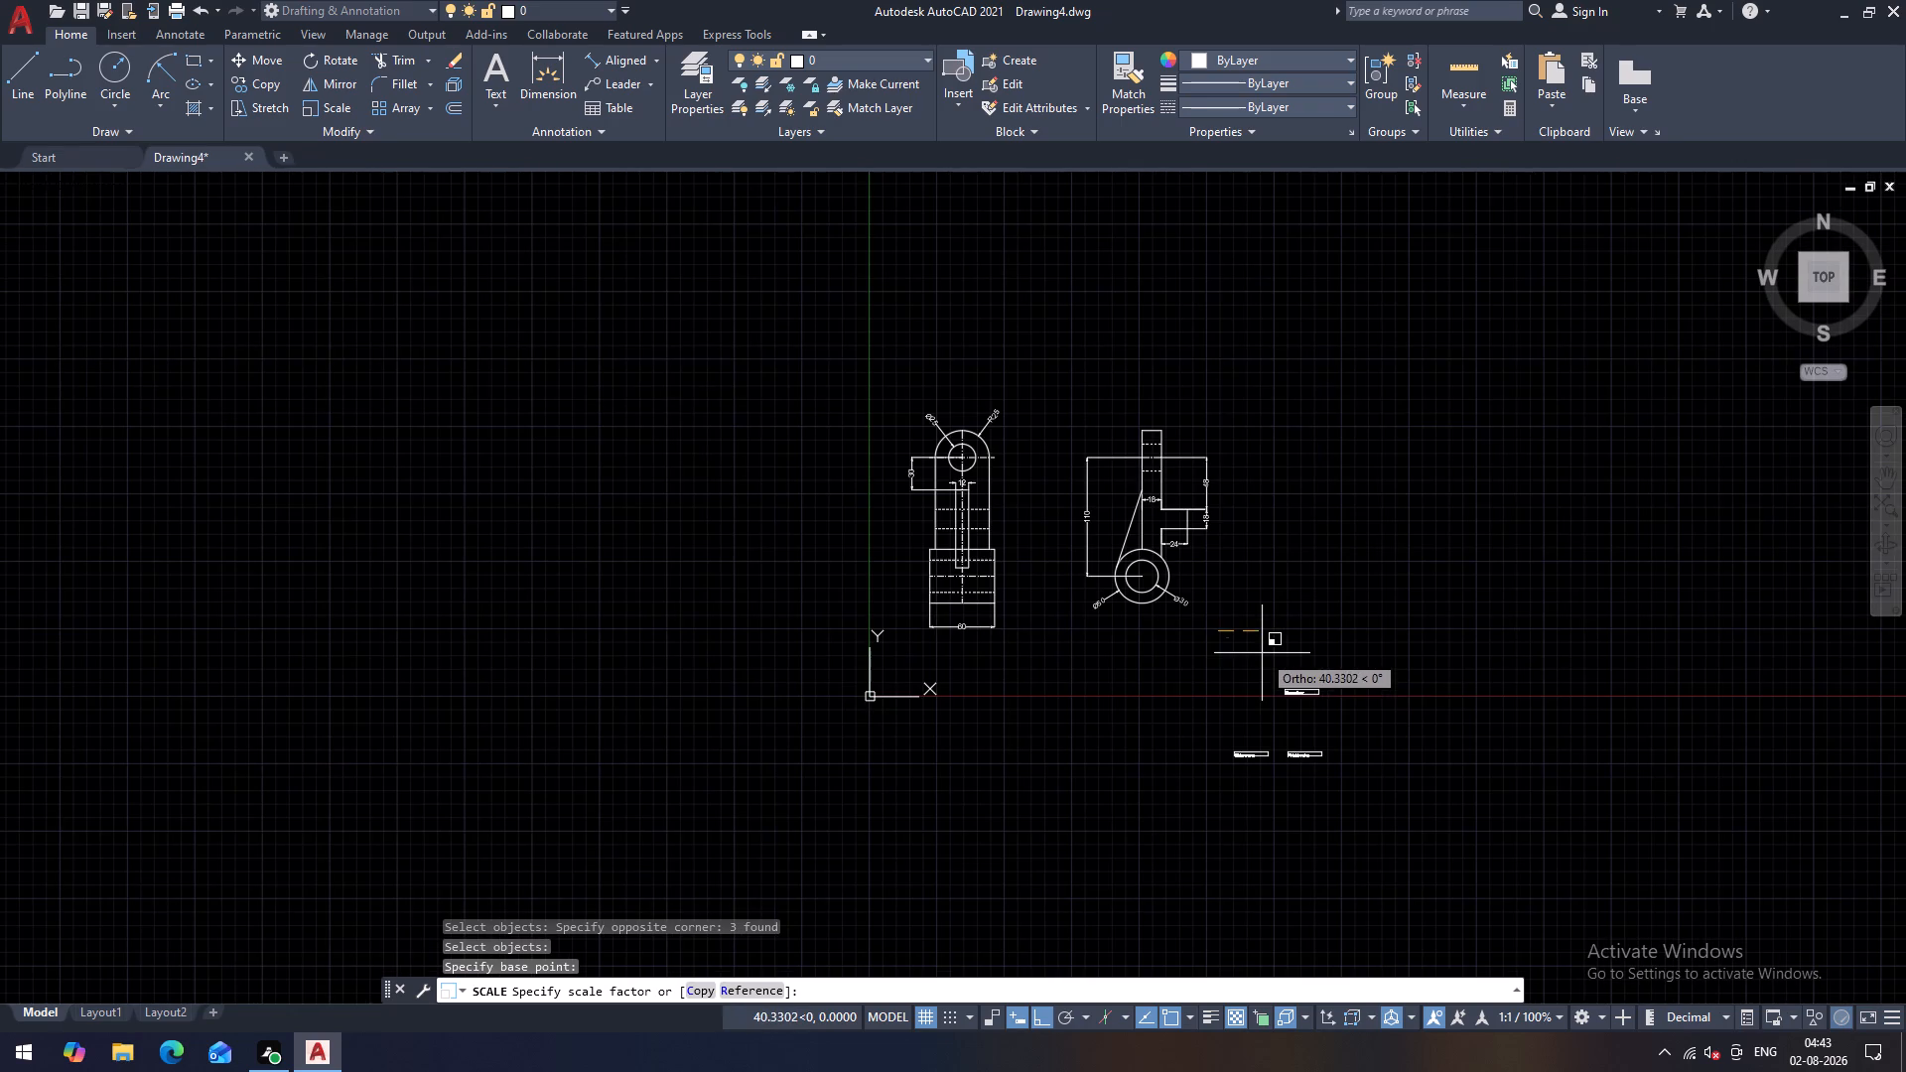
pyautogui.click(1323, 690)
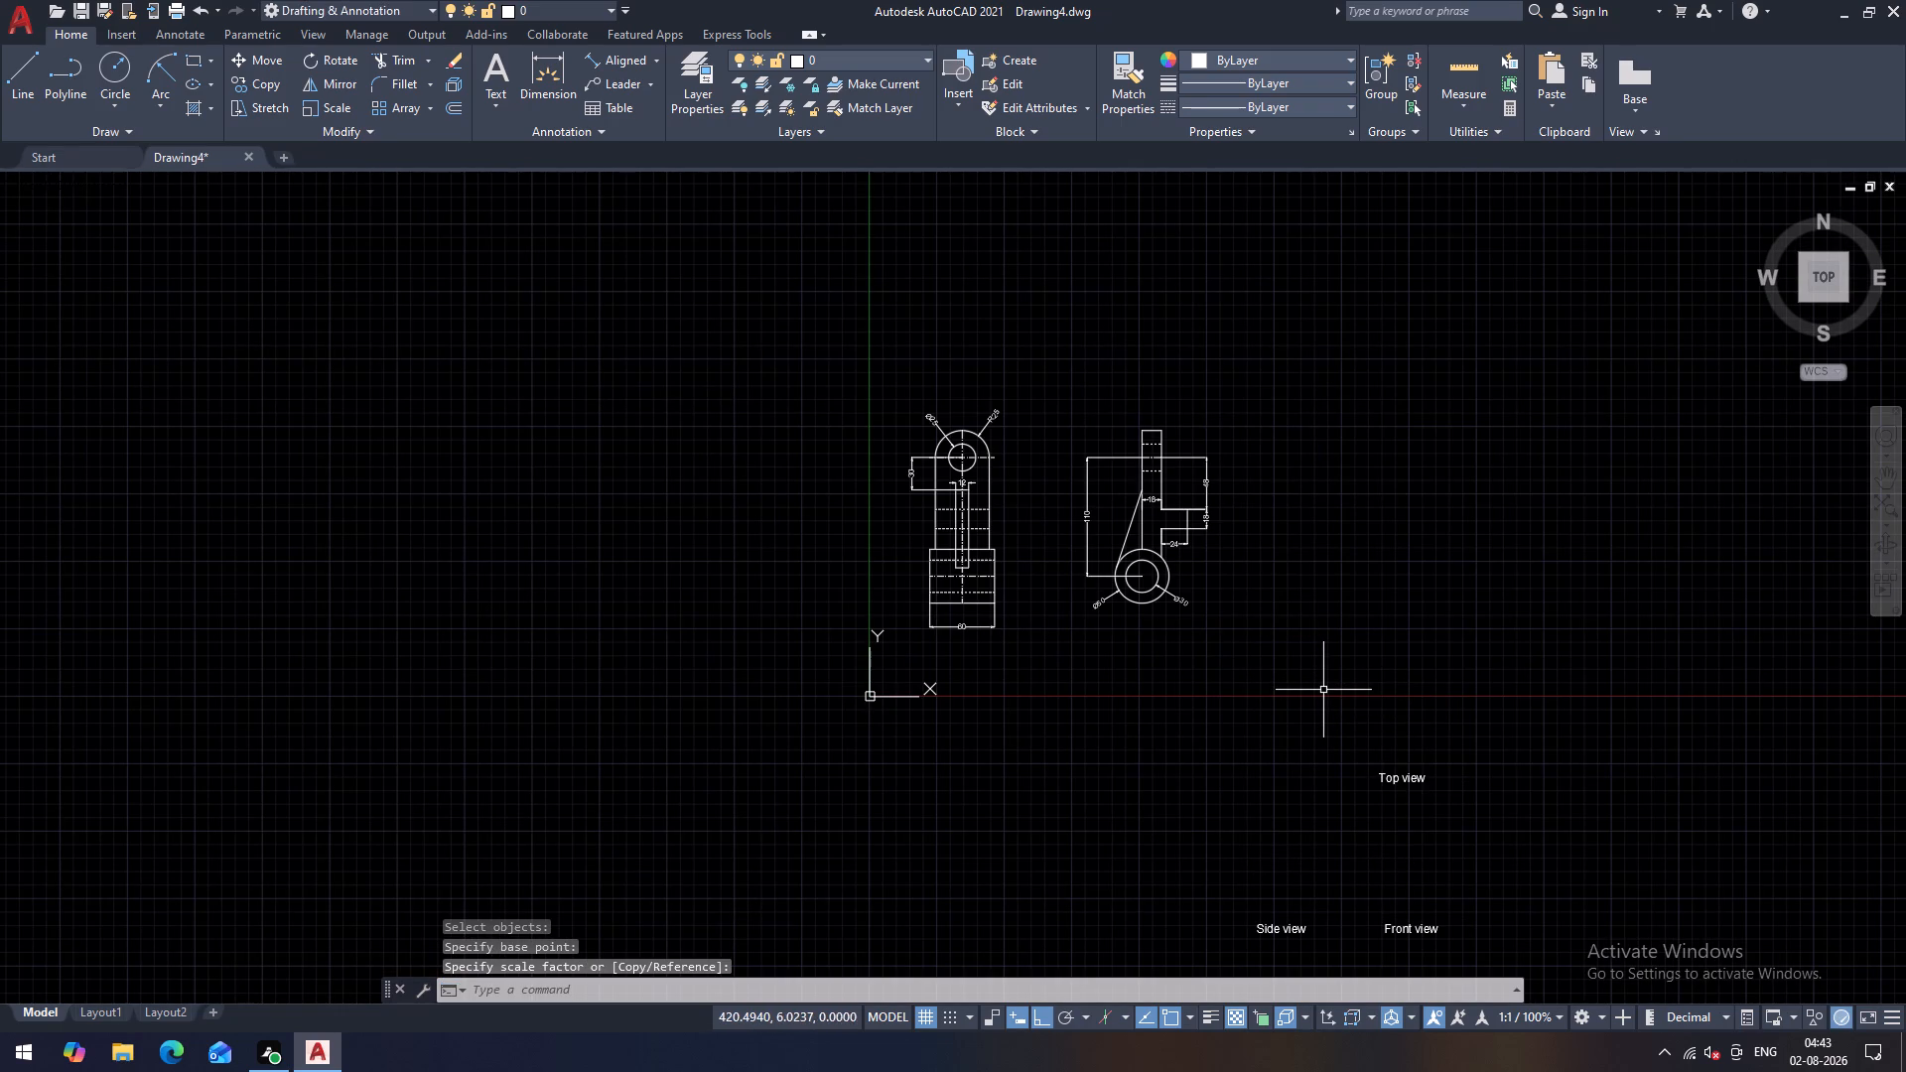
# Move the Front view label, with Ortho off, to just beneath the view with the Ø50 and Ø30 circles.
pyautogui.moveTo(1428, 817); pyautogui.dragTo(1393, 740, button='middle')
pyautogui.press('Escape')
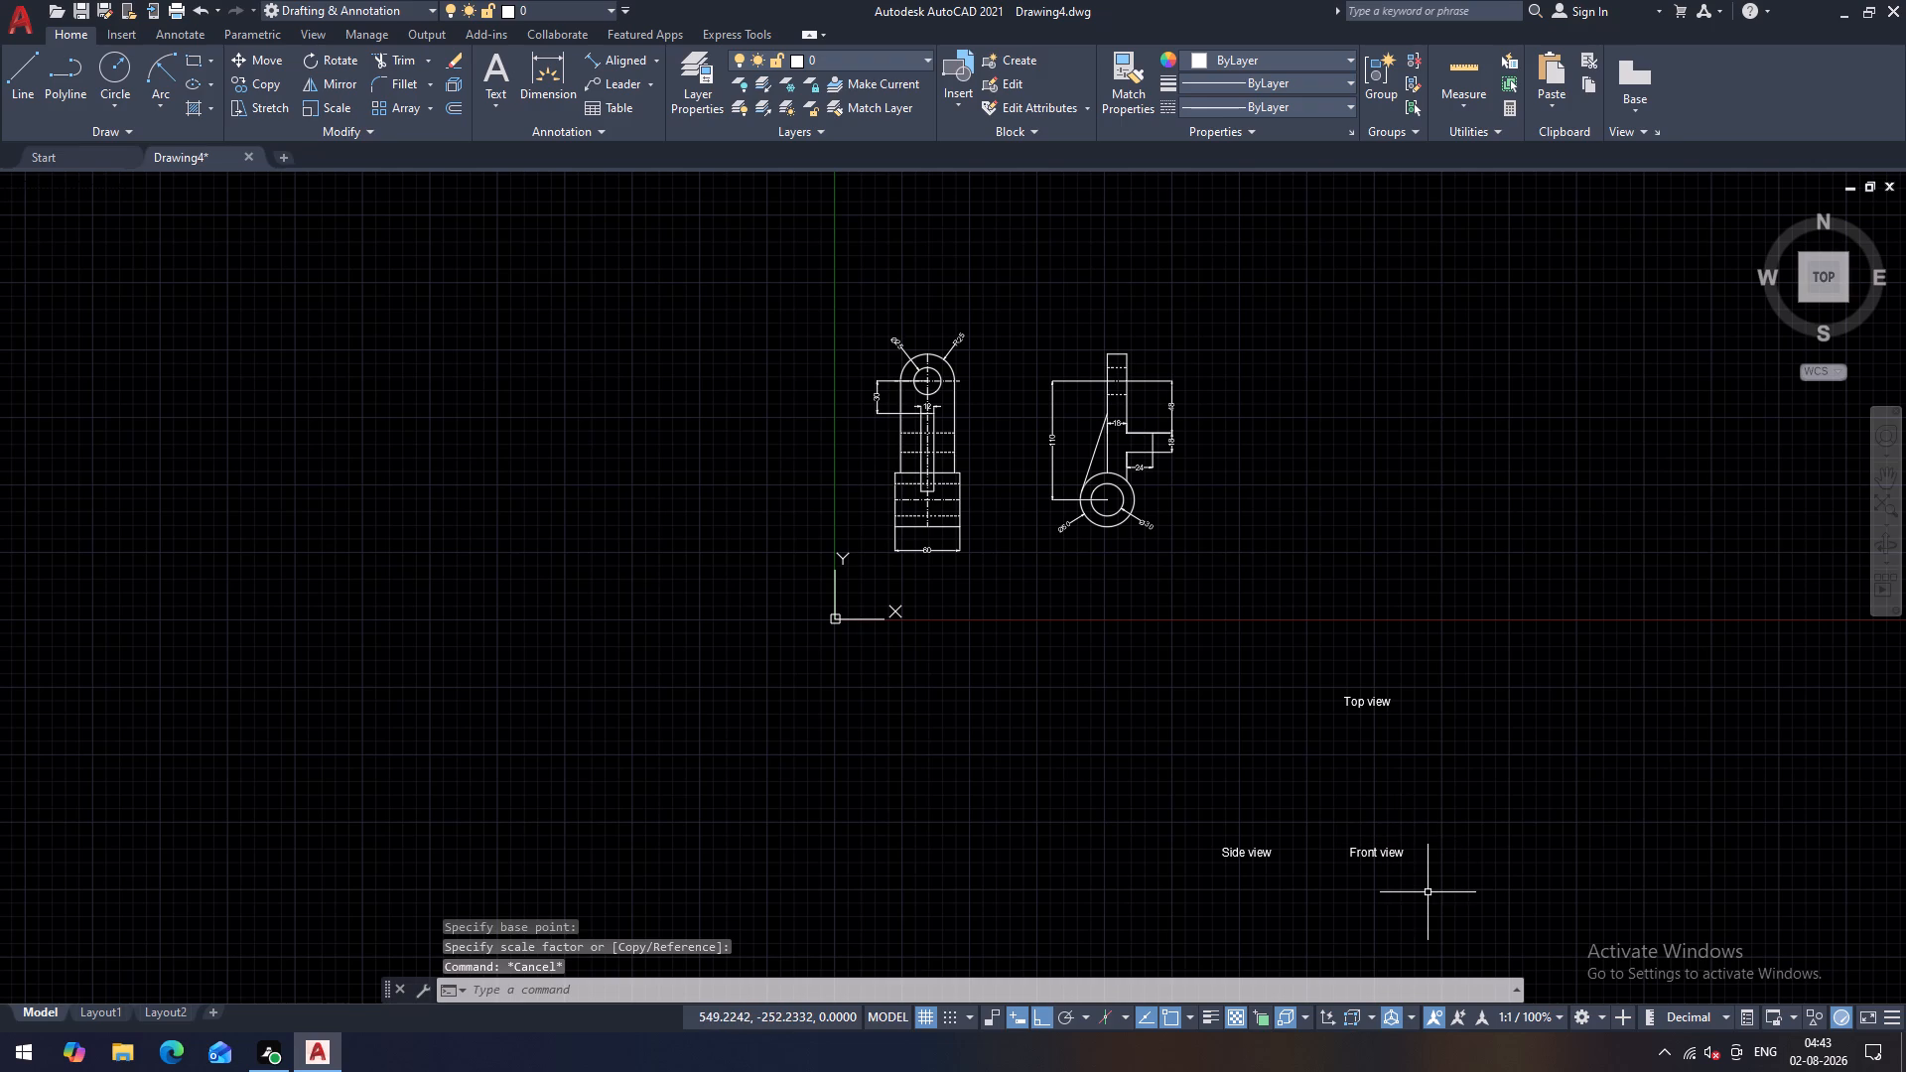
pyautogui.press('m')
pyautogui.press('space')
pyautogui.moveTo(1488, 941); pyautogui.dragTo(1461, 921)
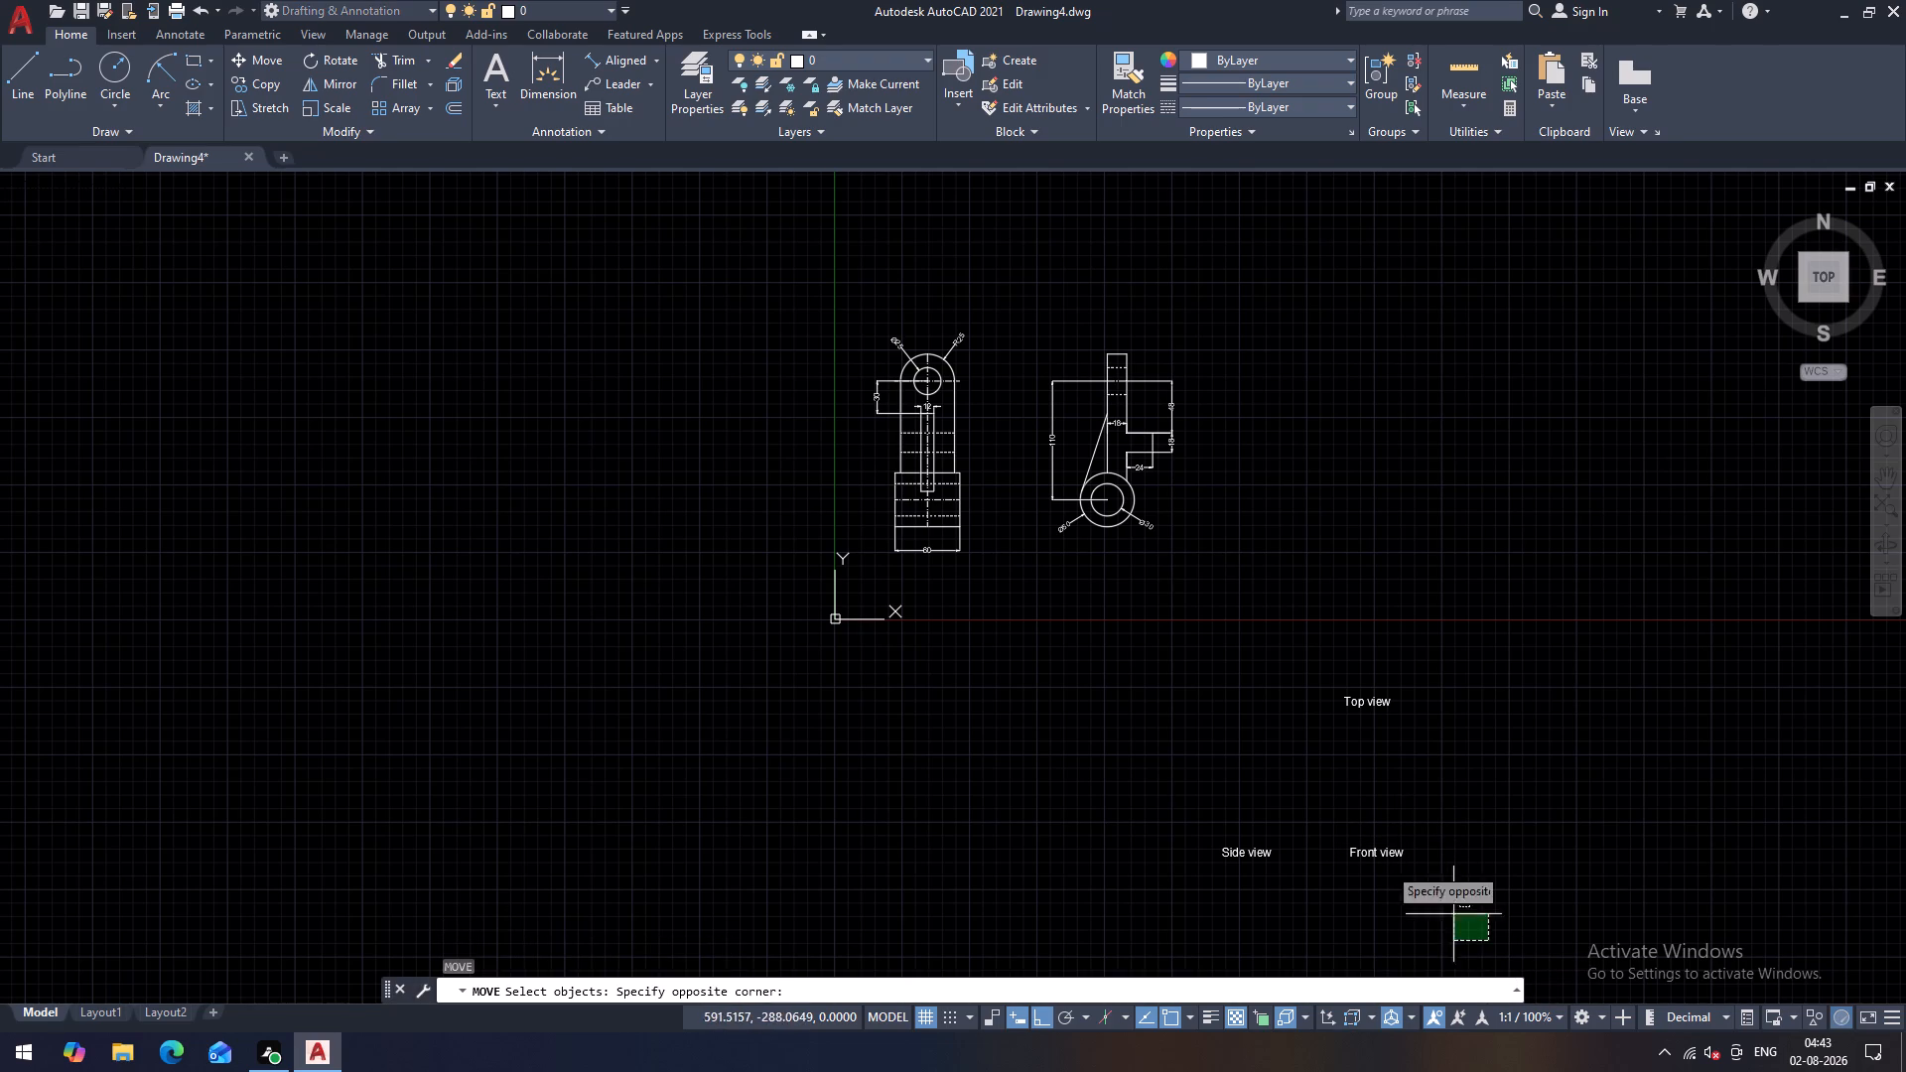
pyautogui.click(1322, 810)
pyautogui.press('space')
pyautogui.click(1399, 907)
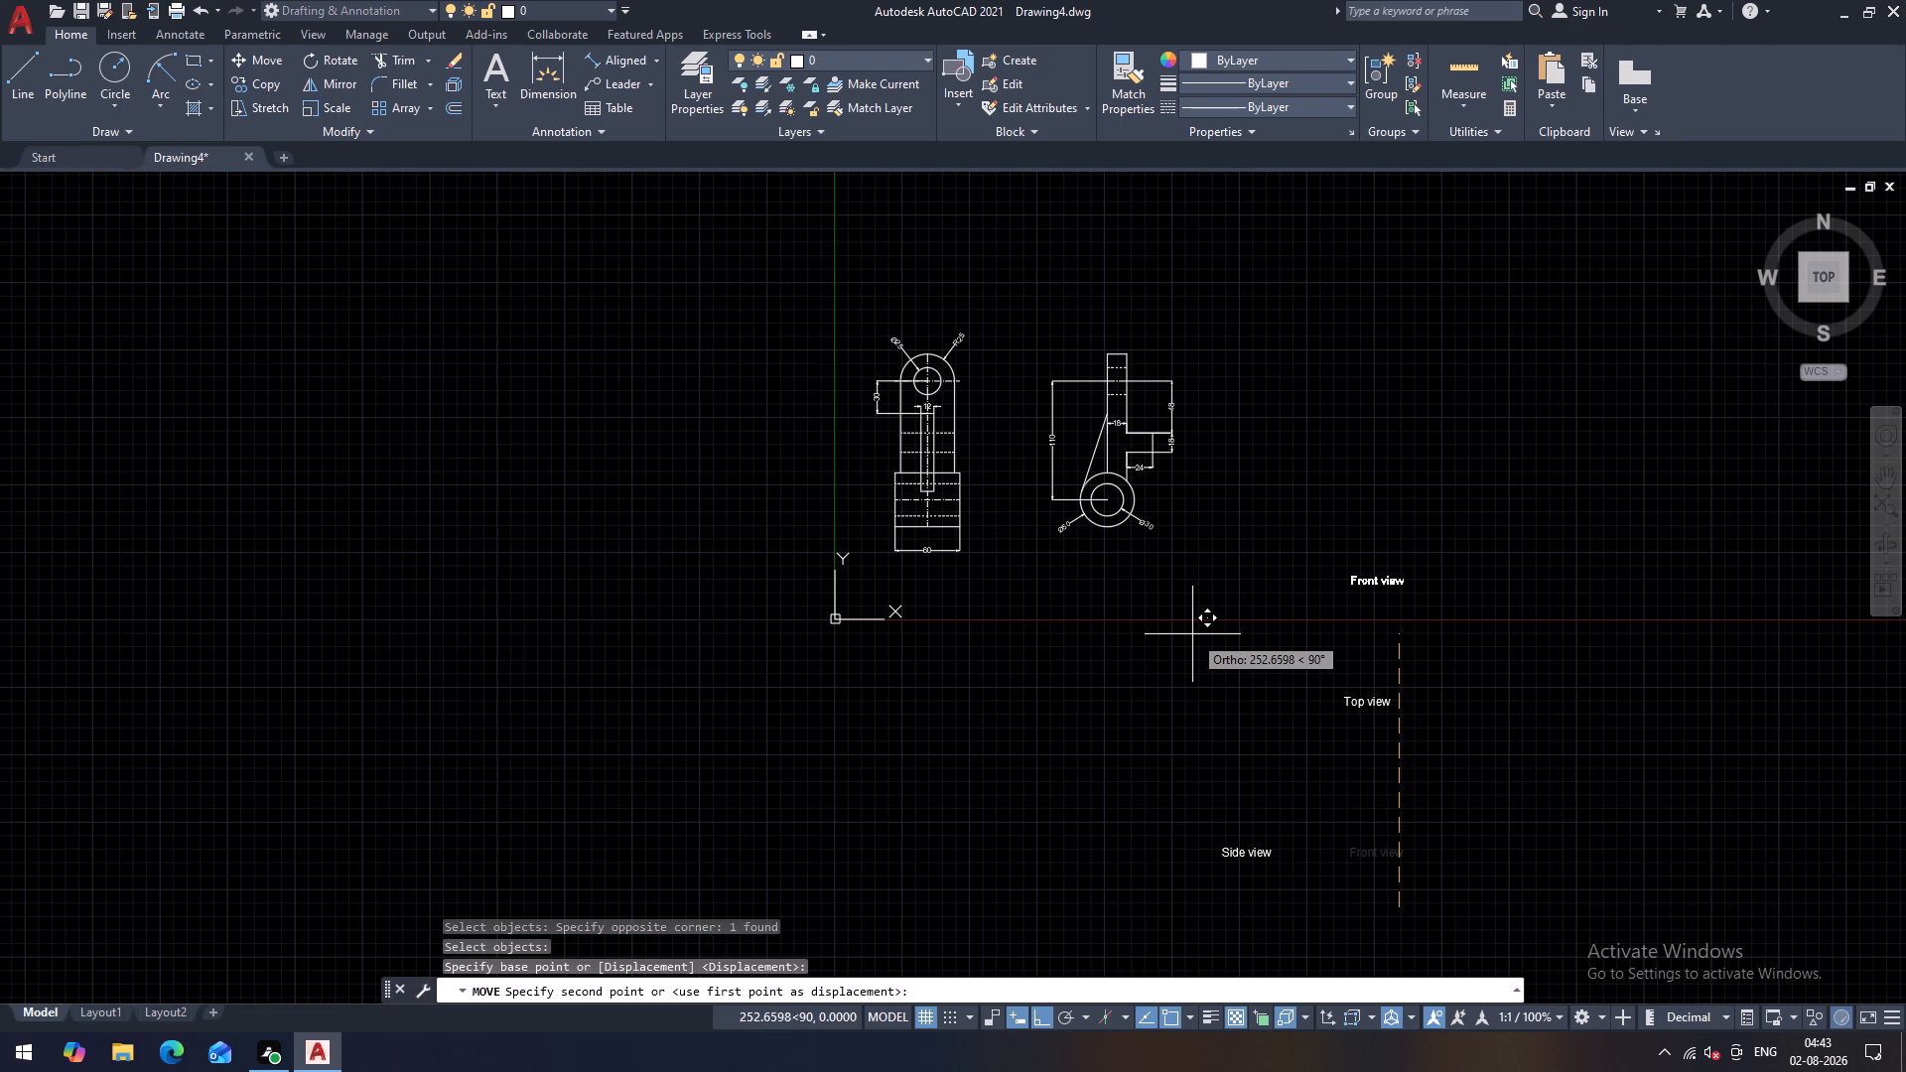
pyautogui.press('F8')
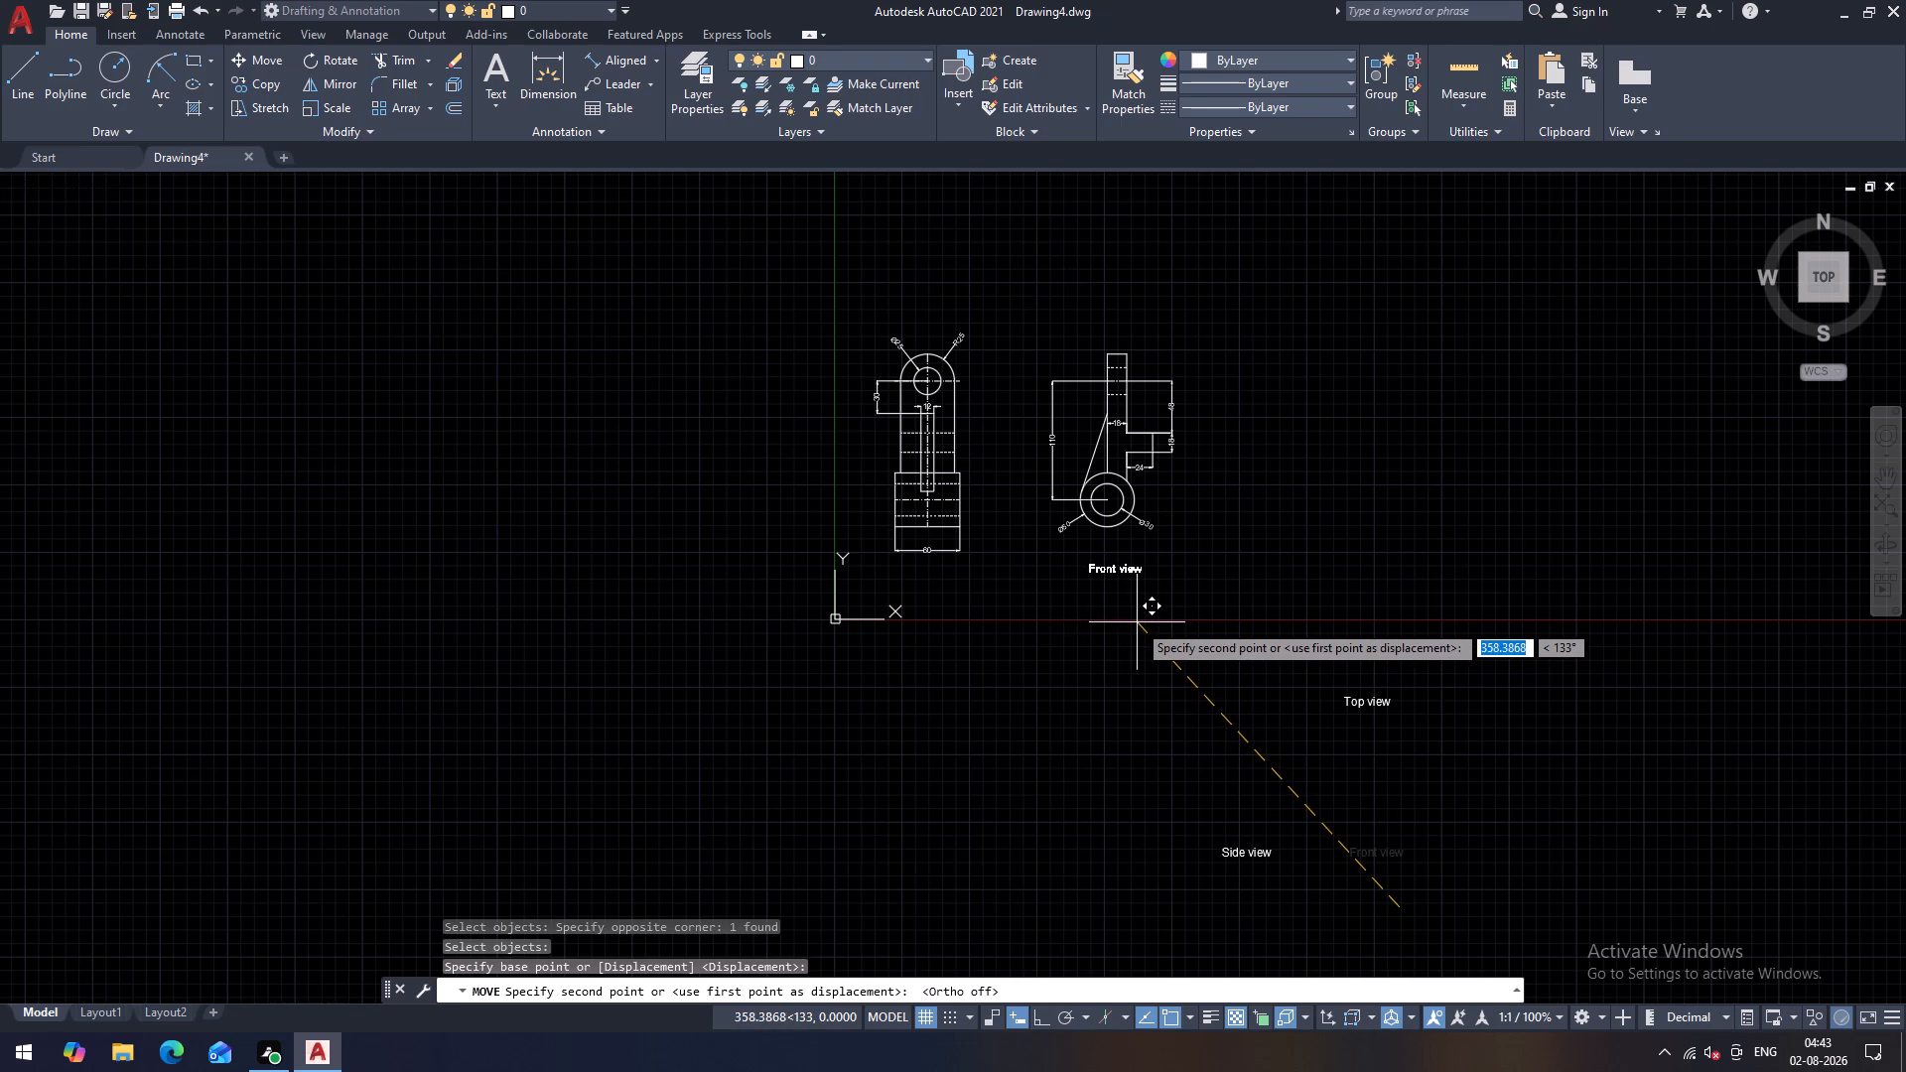
pyautogui.click(1138, 622)
# Move the Side view label to just beneath the view with the Ø25 hole and R25 rounded end.
pyautogui.press('space')
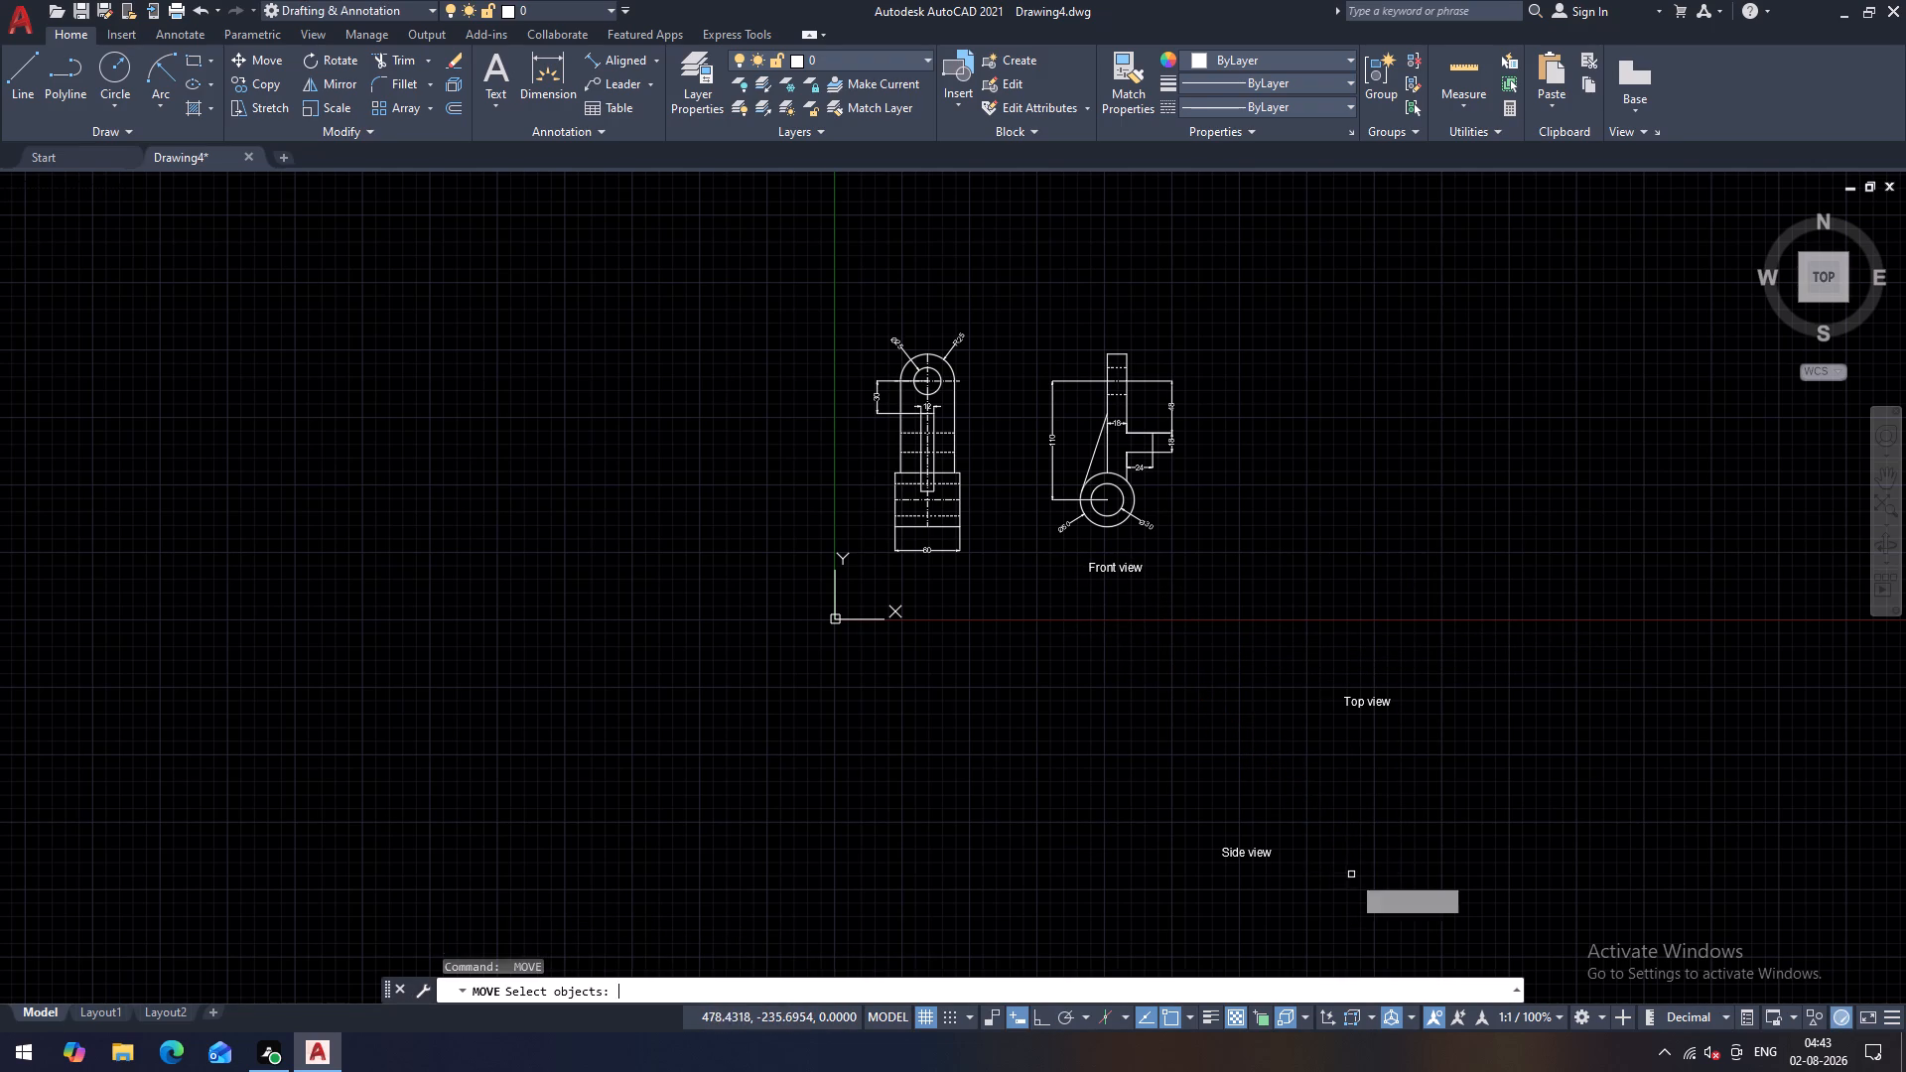
pyautogui.click(1337, 887)
pyautogui.click(1130, 811)
pyautogui.press('space')
pyautogui.click(1267, 900)
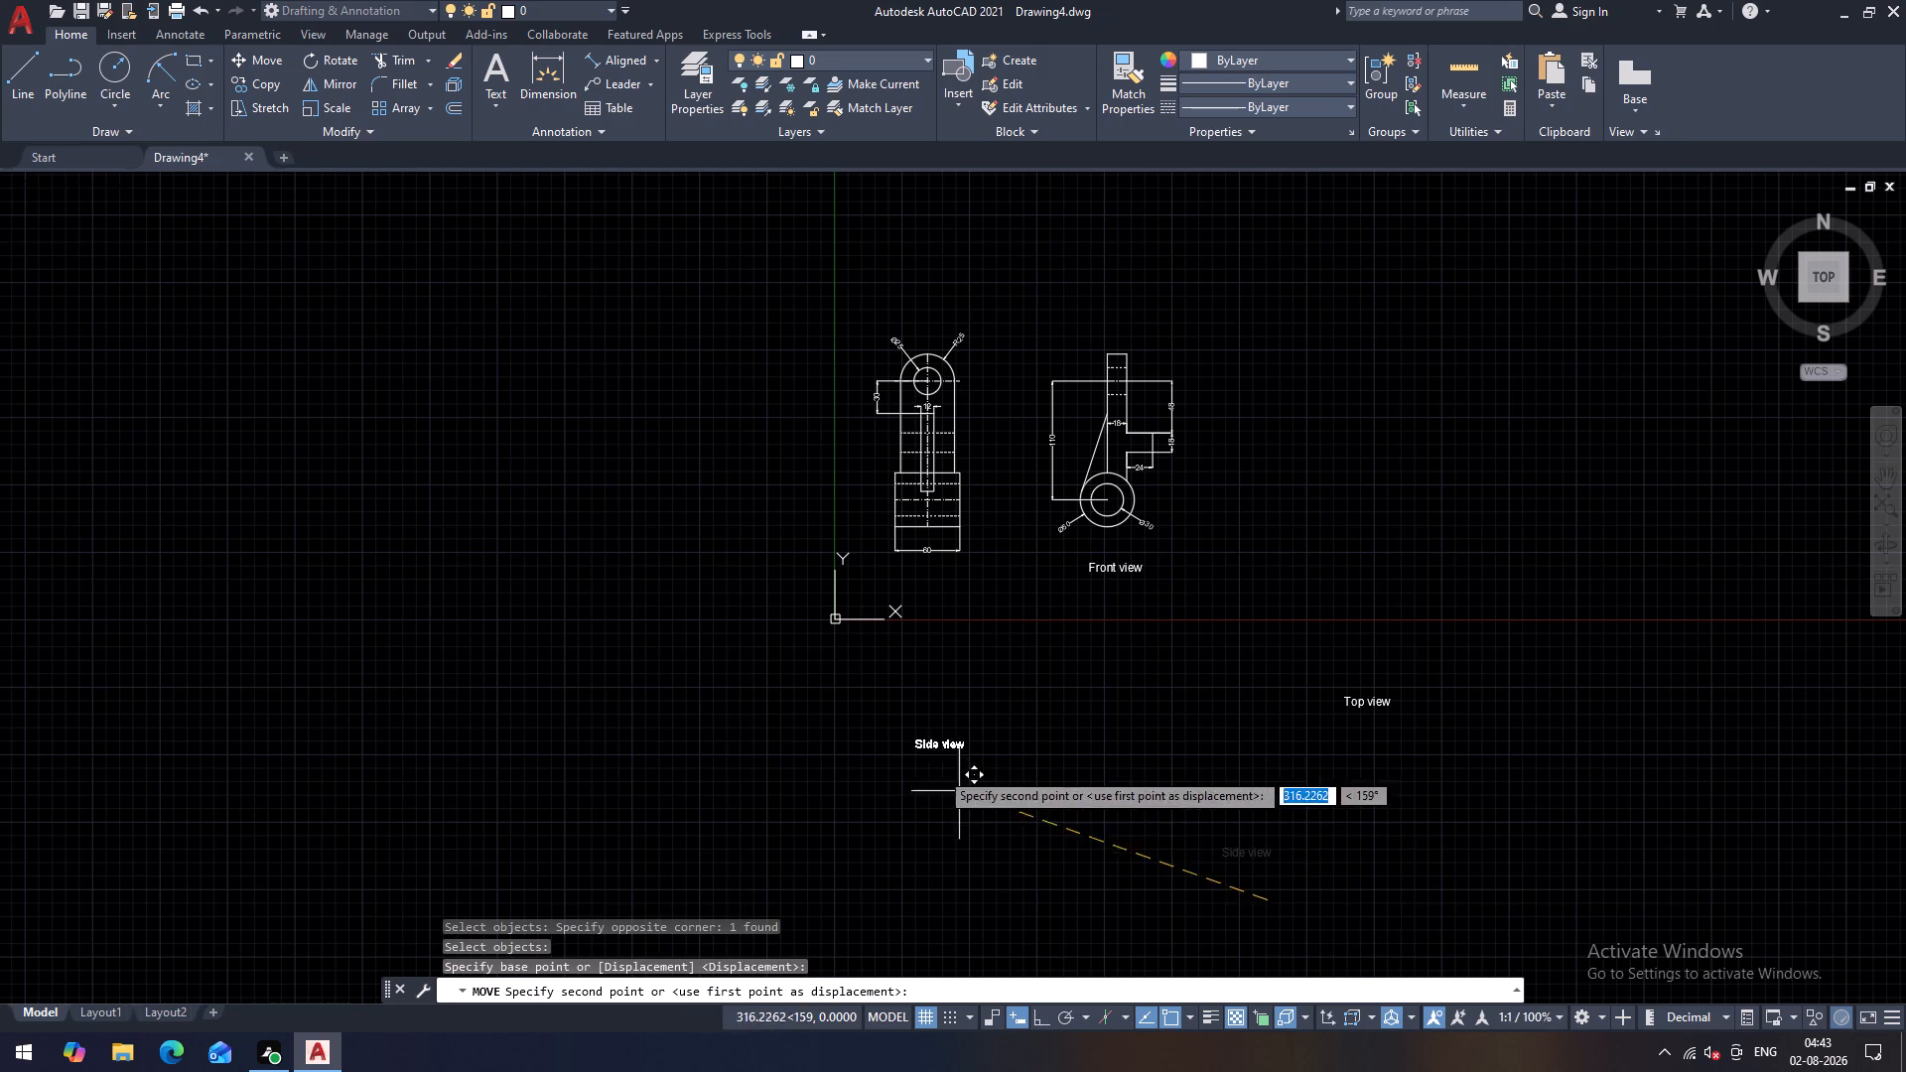
pyautogui.click(944, 620)
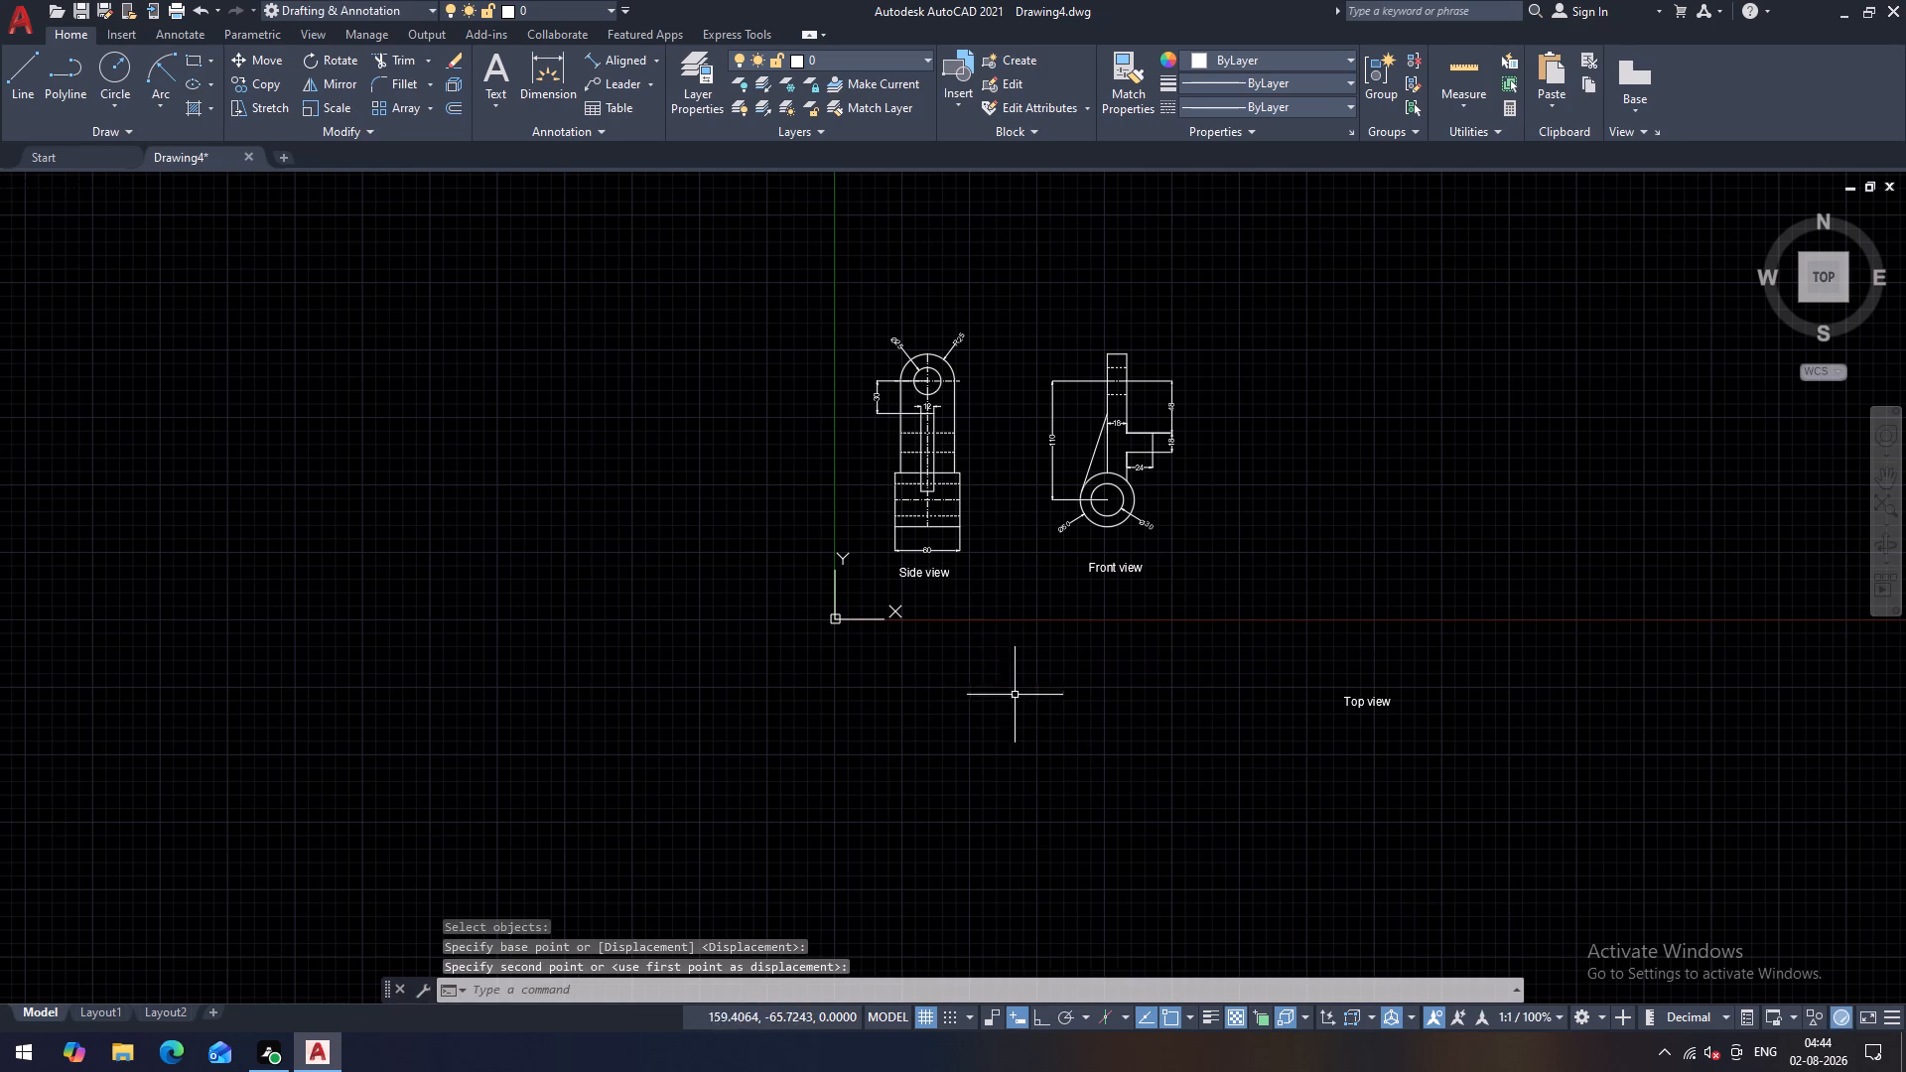
pyautogui.press('Escape')
# Delete the unused Top view label.
pyautogui.click(1365, 703)
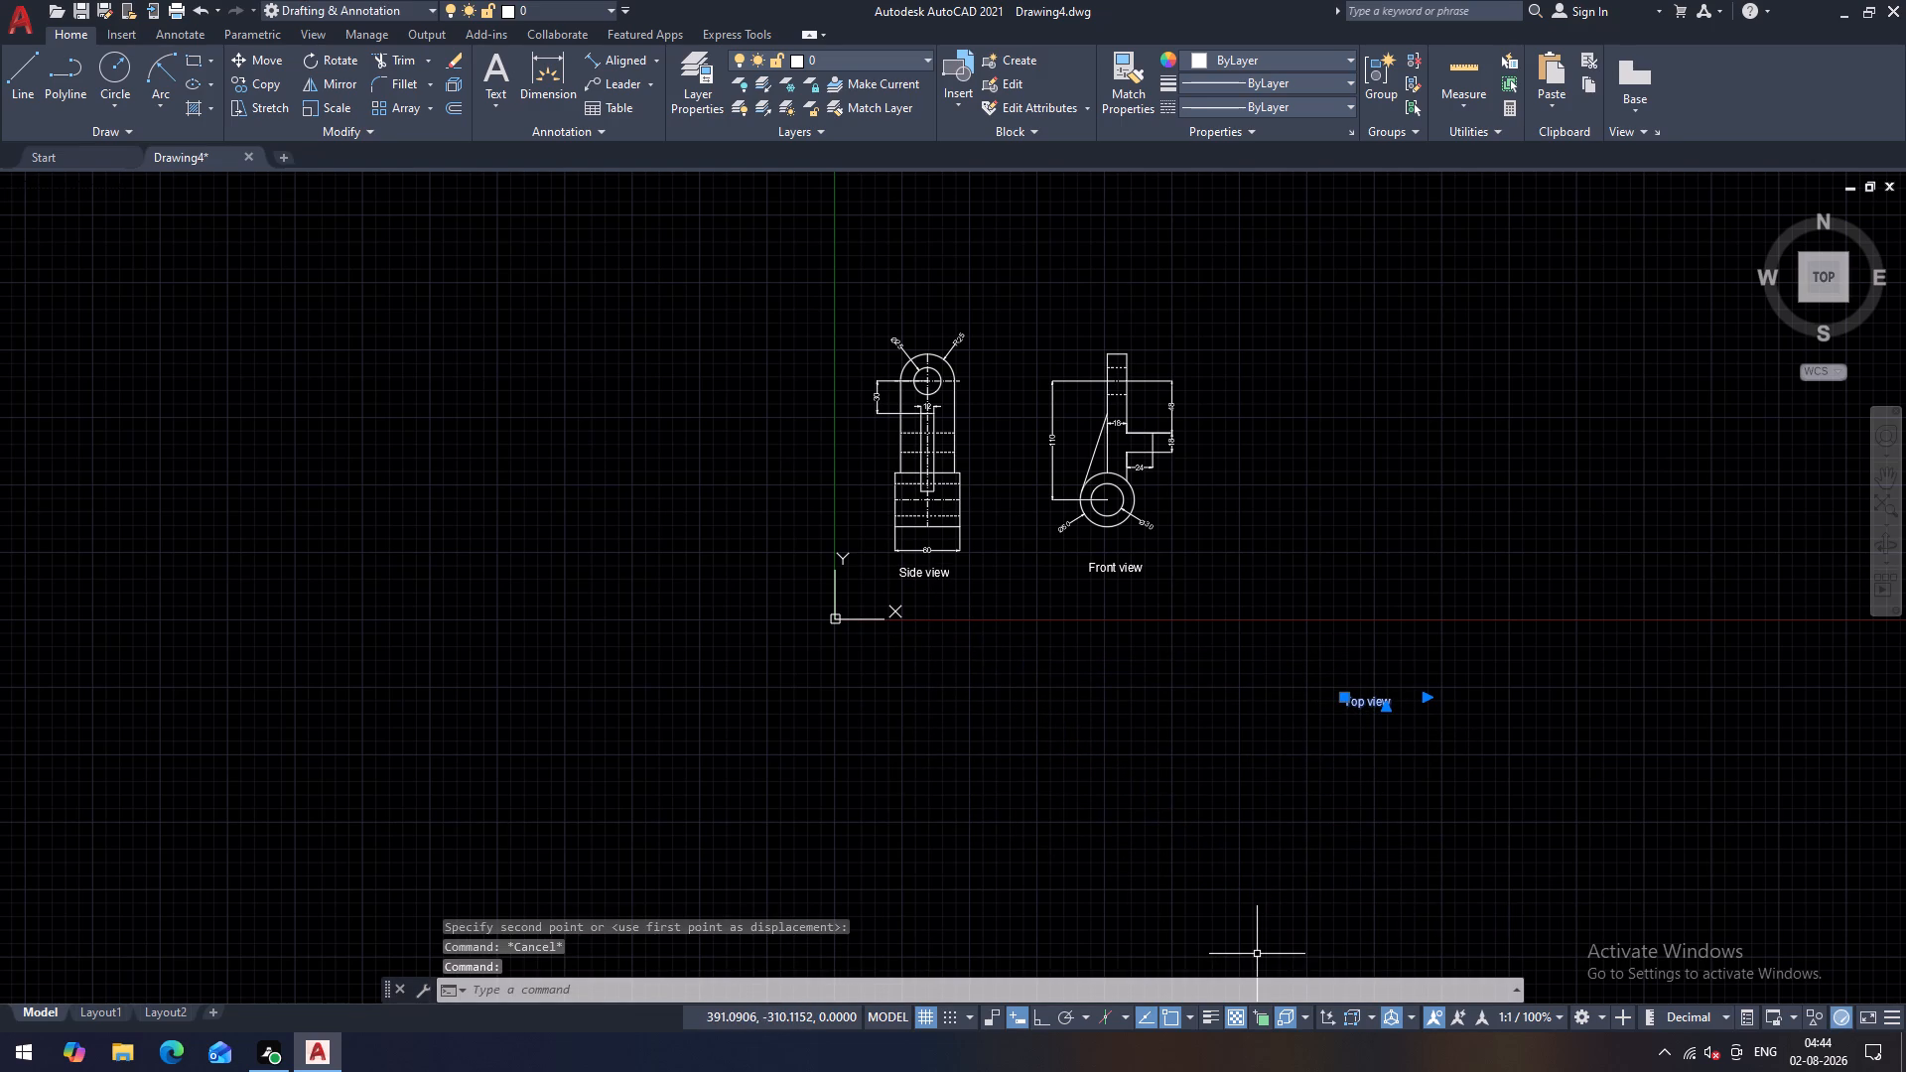
pyautogui.press('Delete')
# Save the drawing under the new file name Drawing20 as an AutoCAD 2018 drawing, alongside the earlier numbered drawings.
pyautogui.scroll(1, 1130, 319)
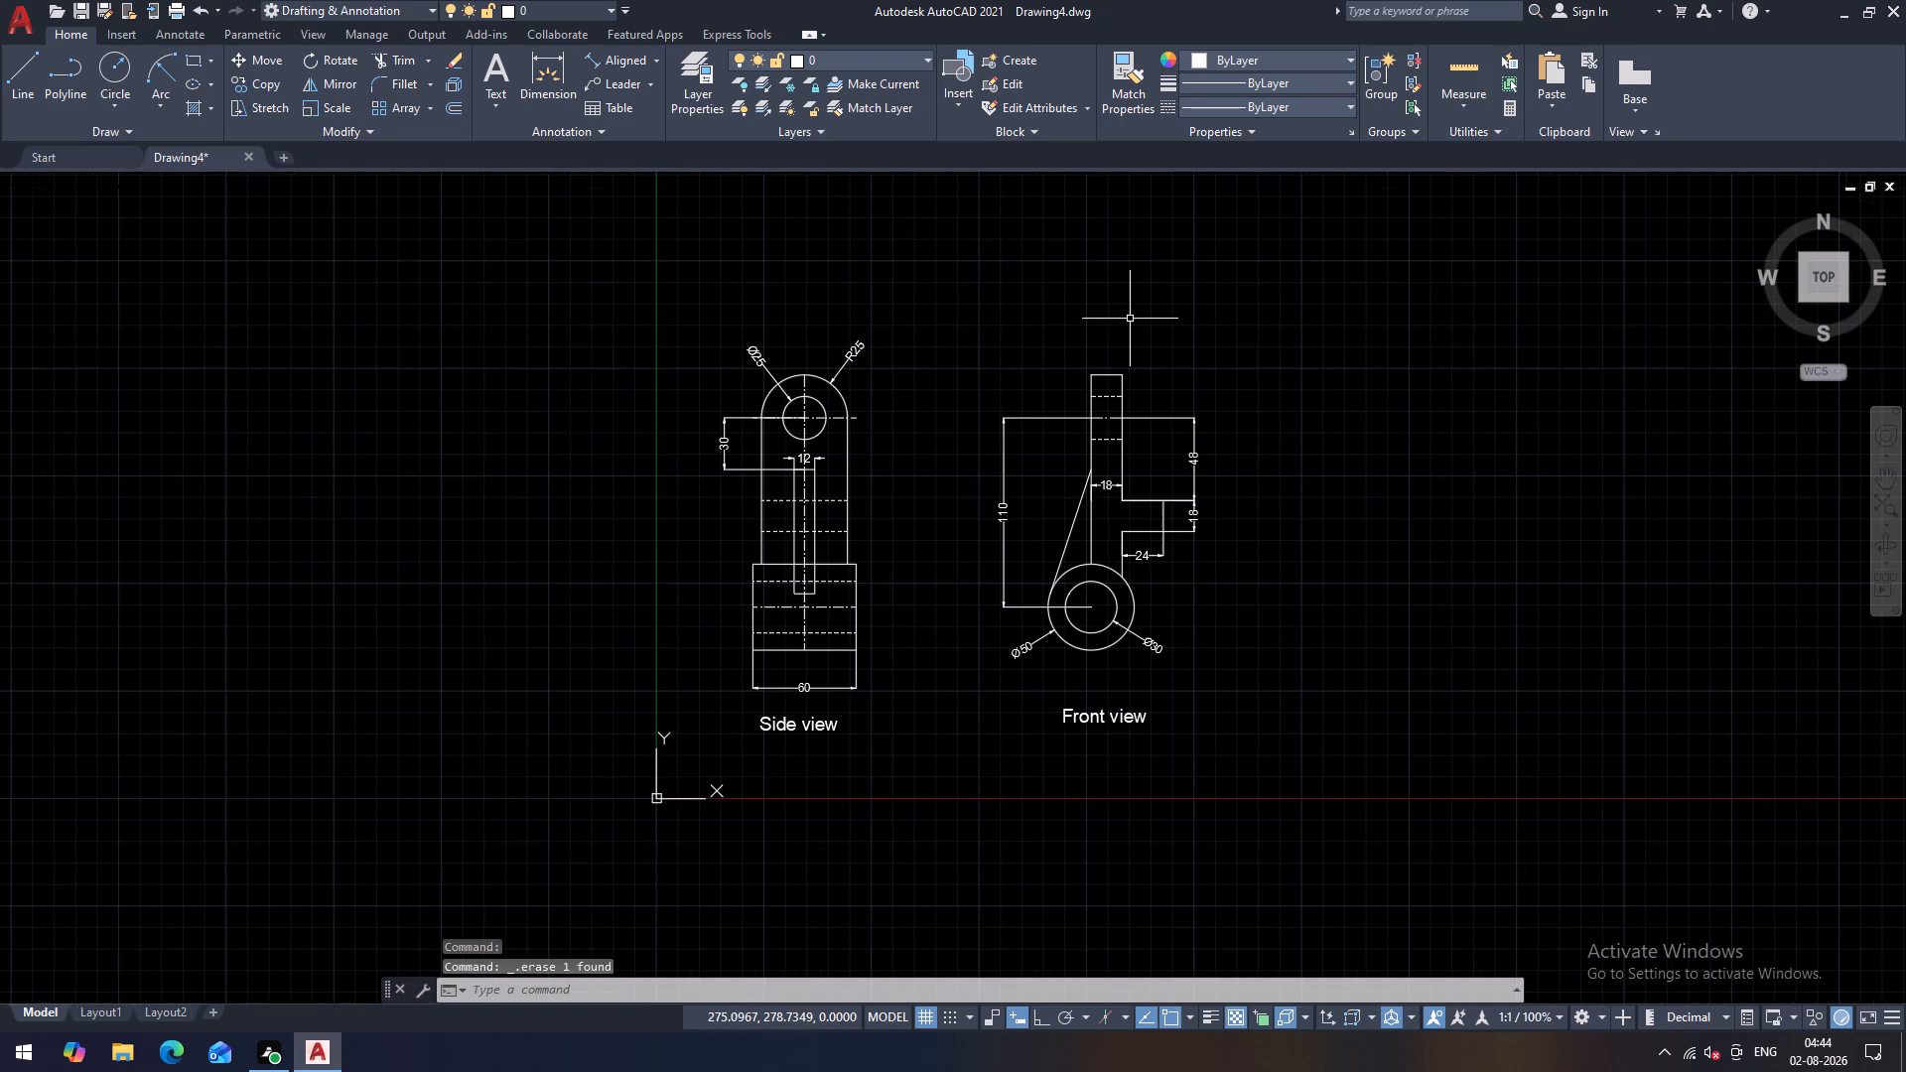
pyautogui.scroll(1, 1132, 347)
pyautogui.moveTo(1147, 431); pyautogui.dragTo(1160, 365, button='middle')
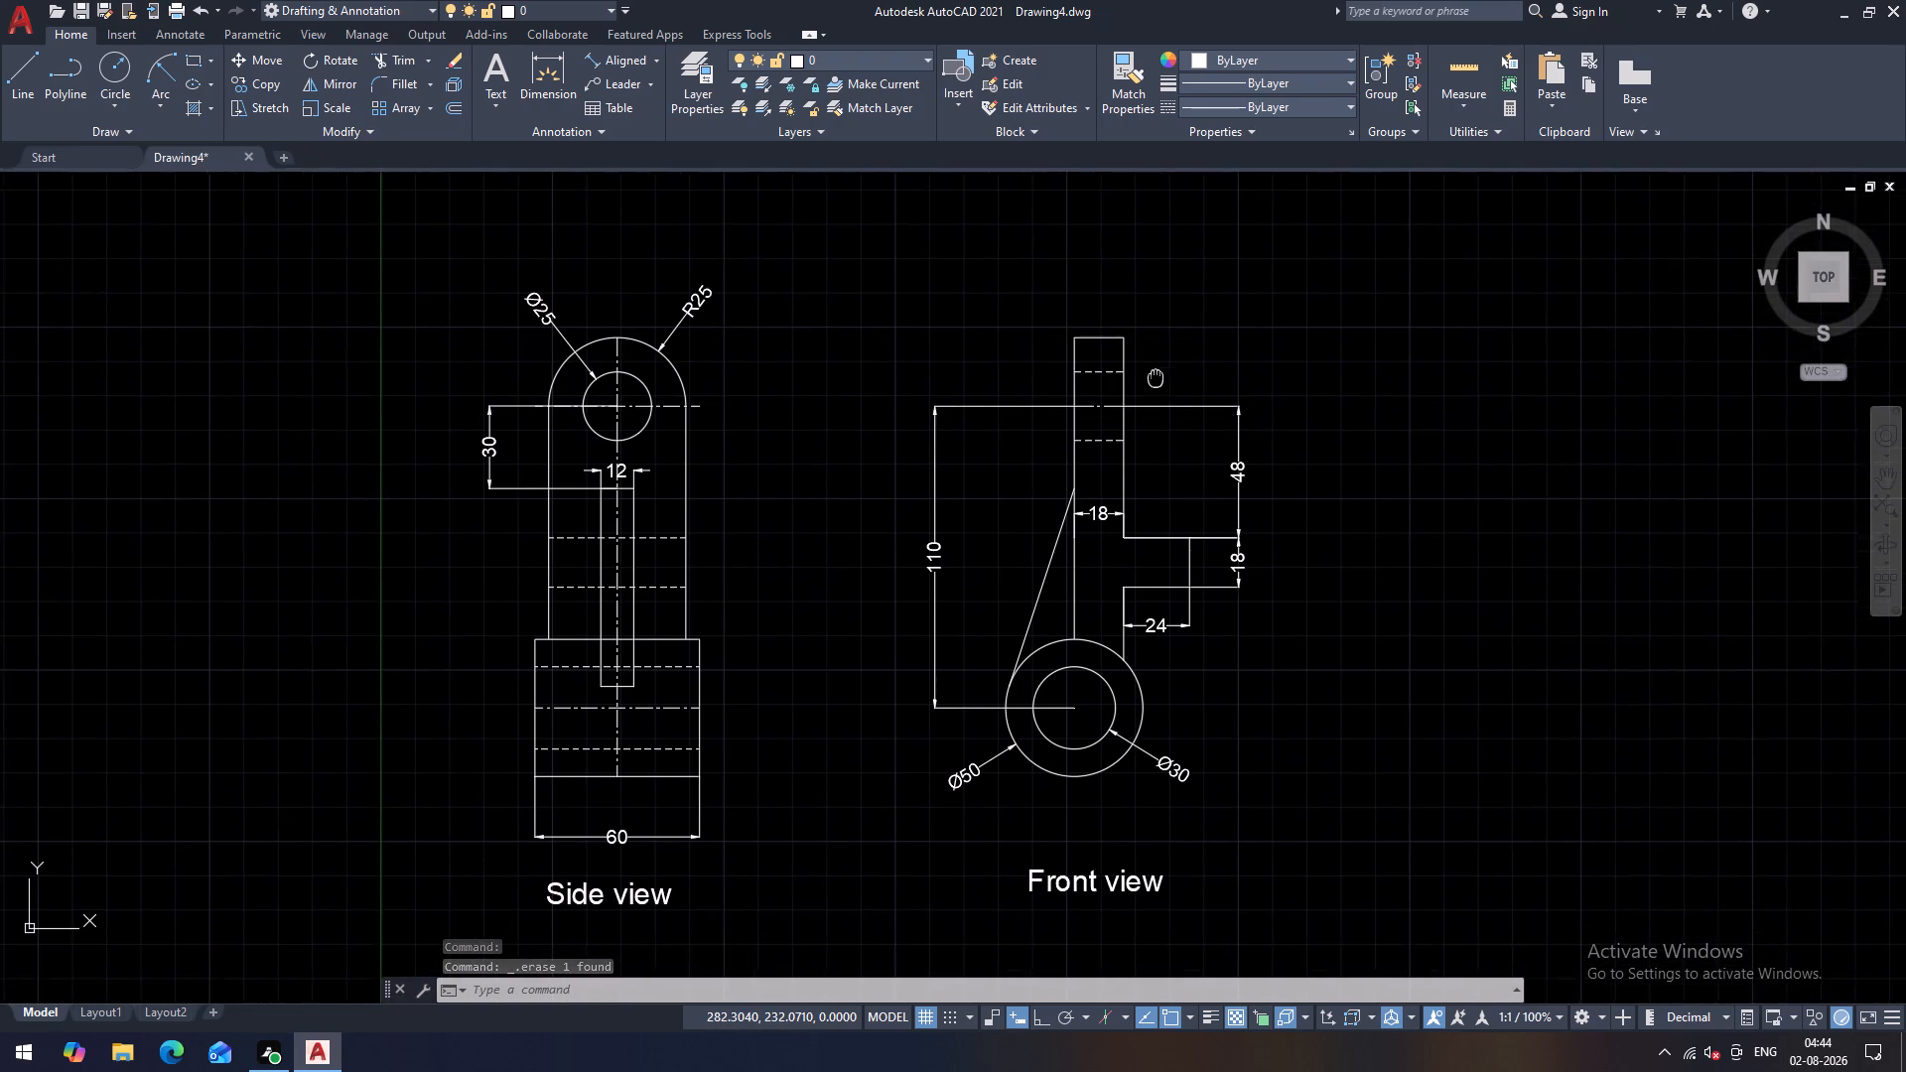
pyautogui.moveTo(1160, 365); pyautogui.dragTo(1163, 353, button='middle')
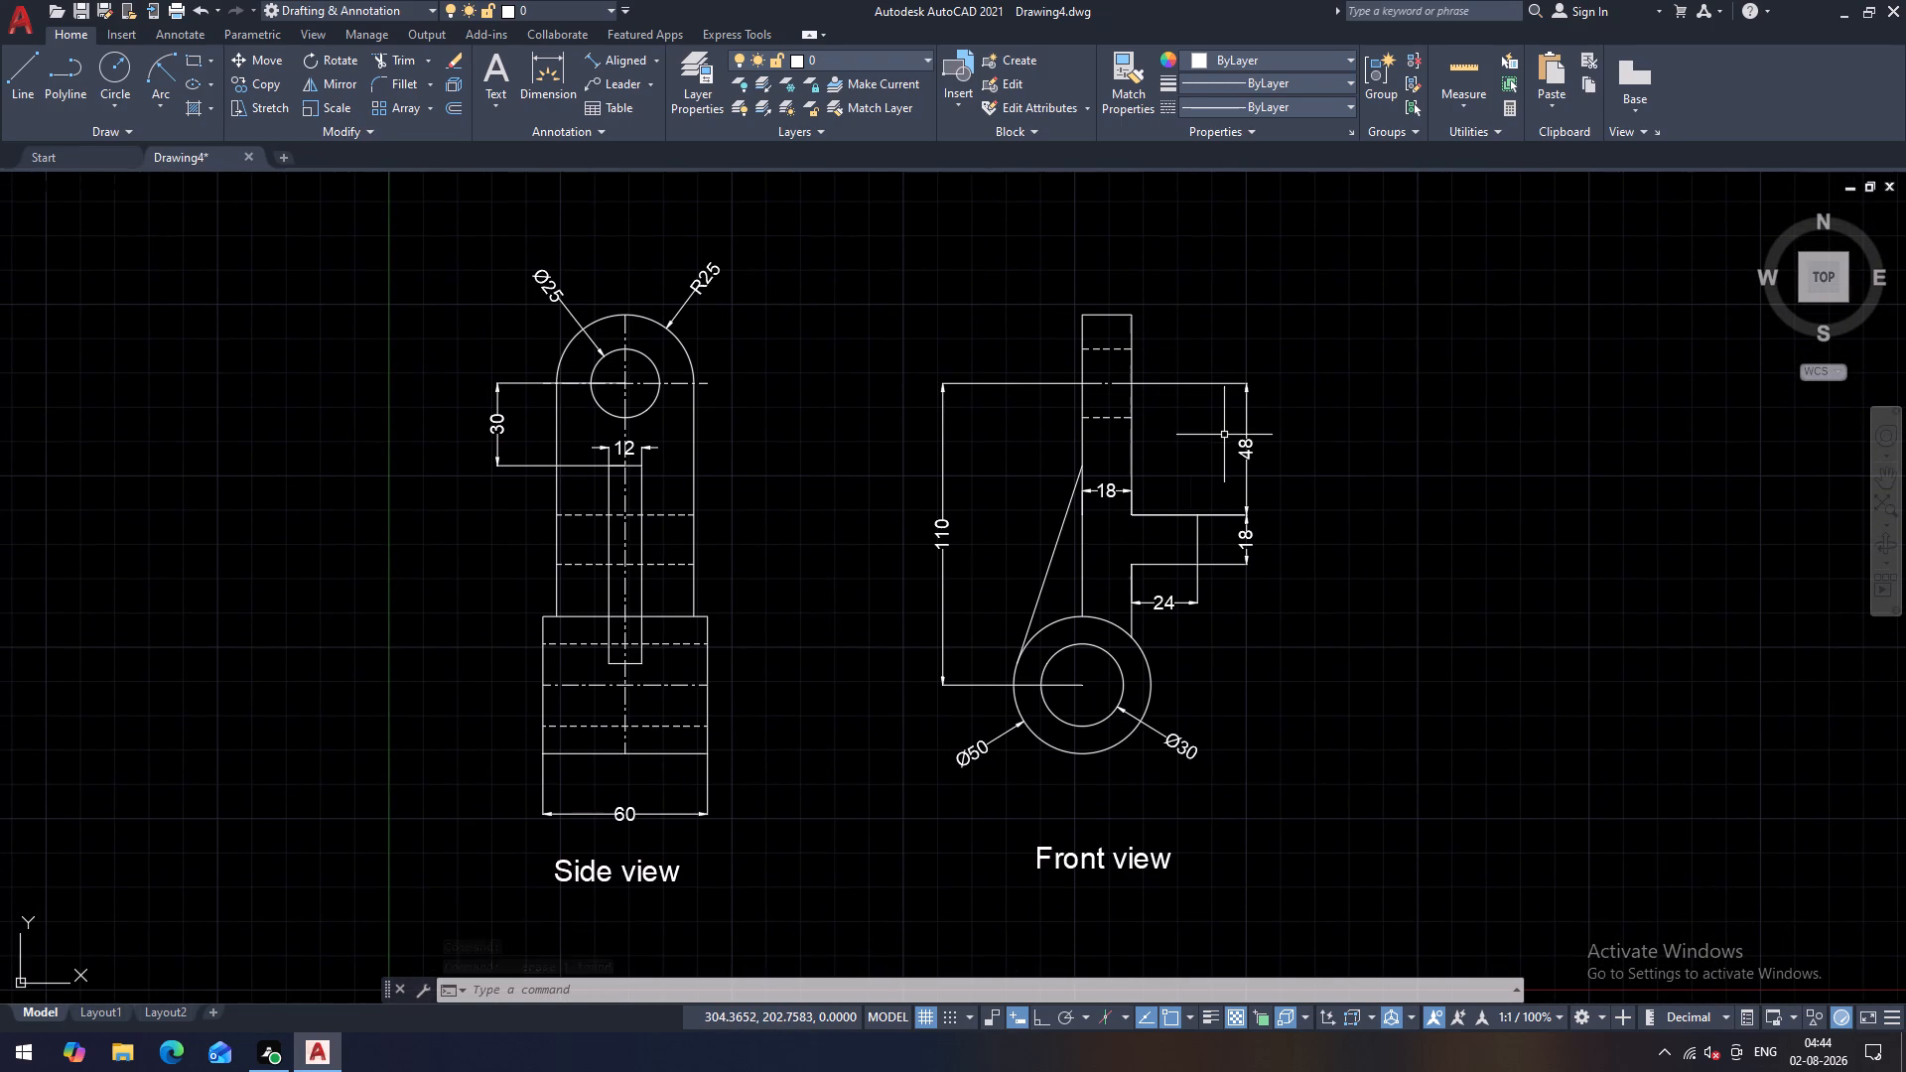
pyautogui.press('Escape')
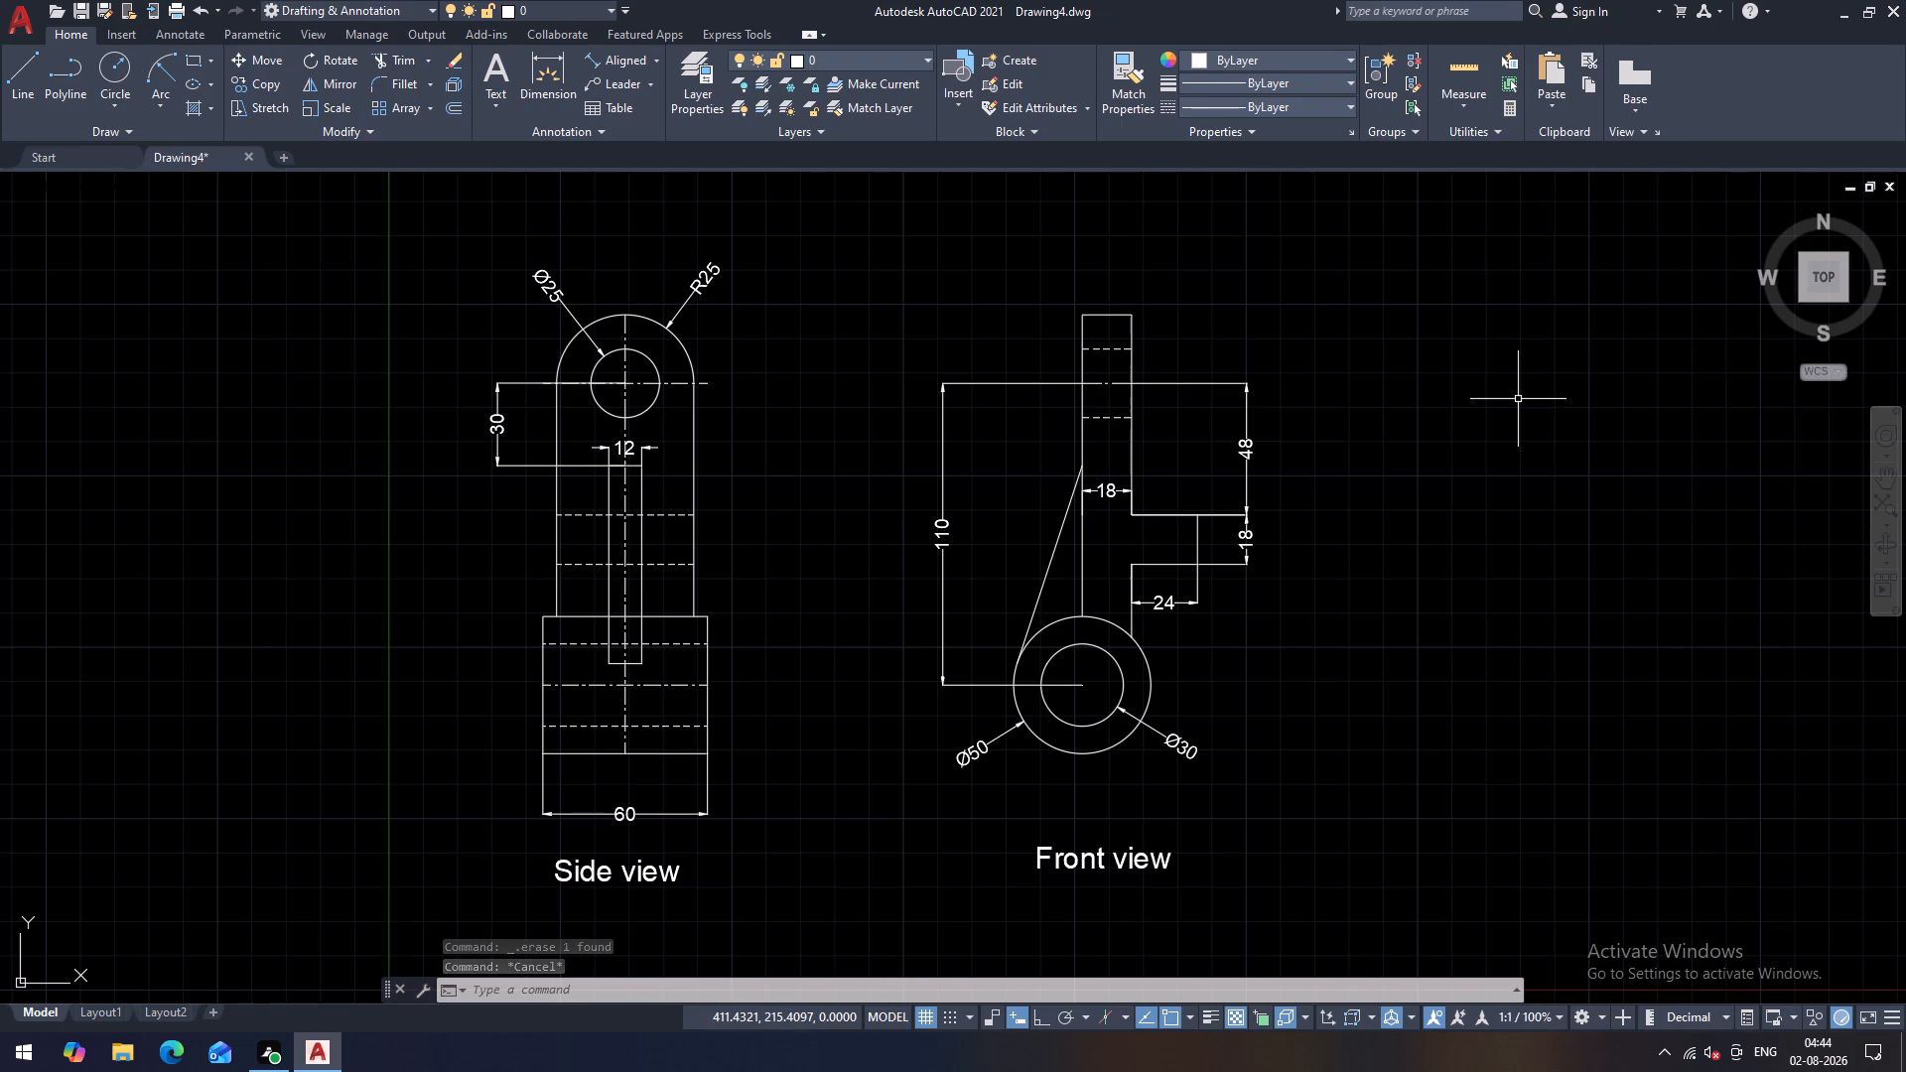
pyautogui.click(80, 5)
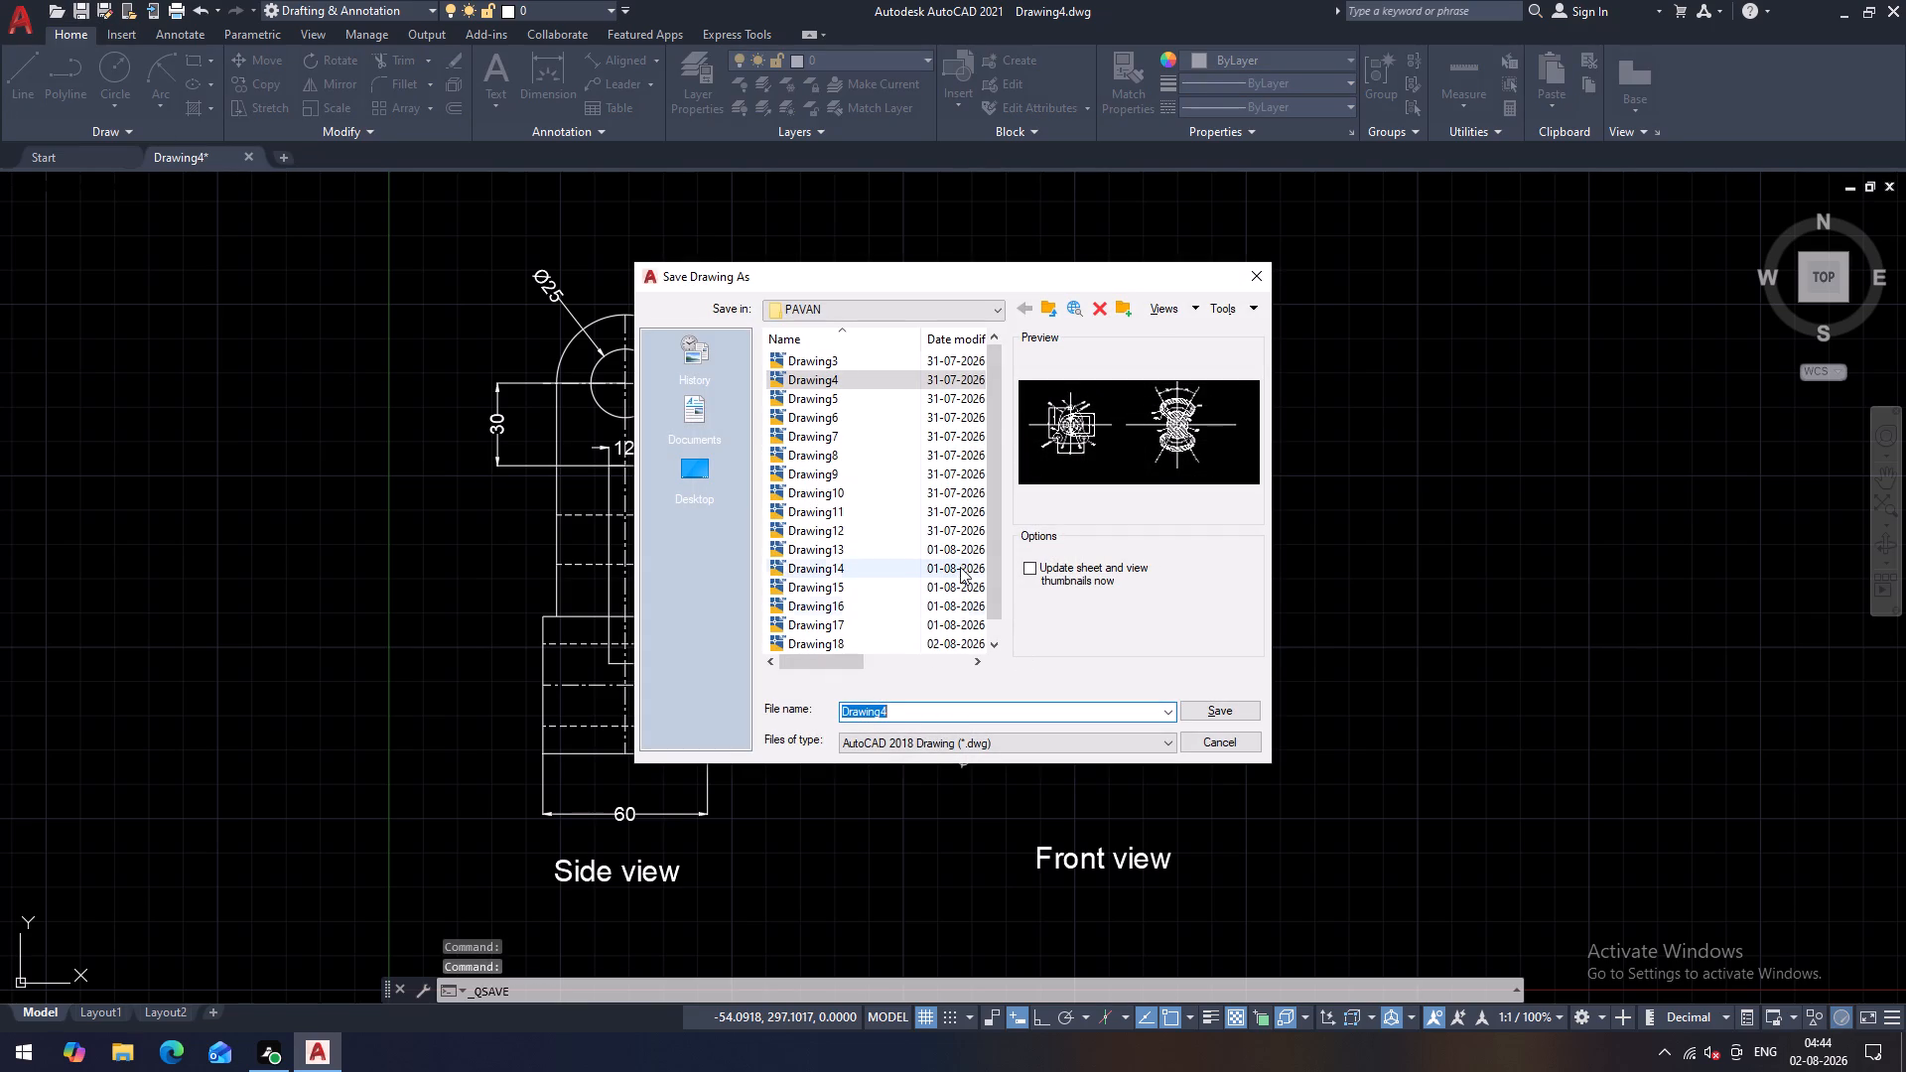
pyautogui.scroll(-10, 960, 560)
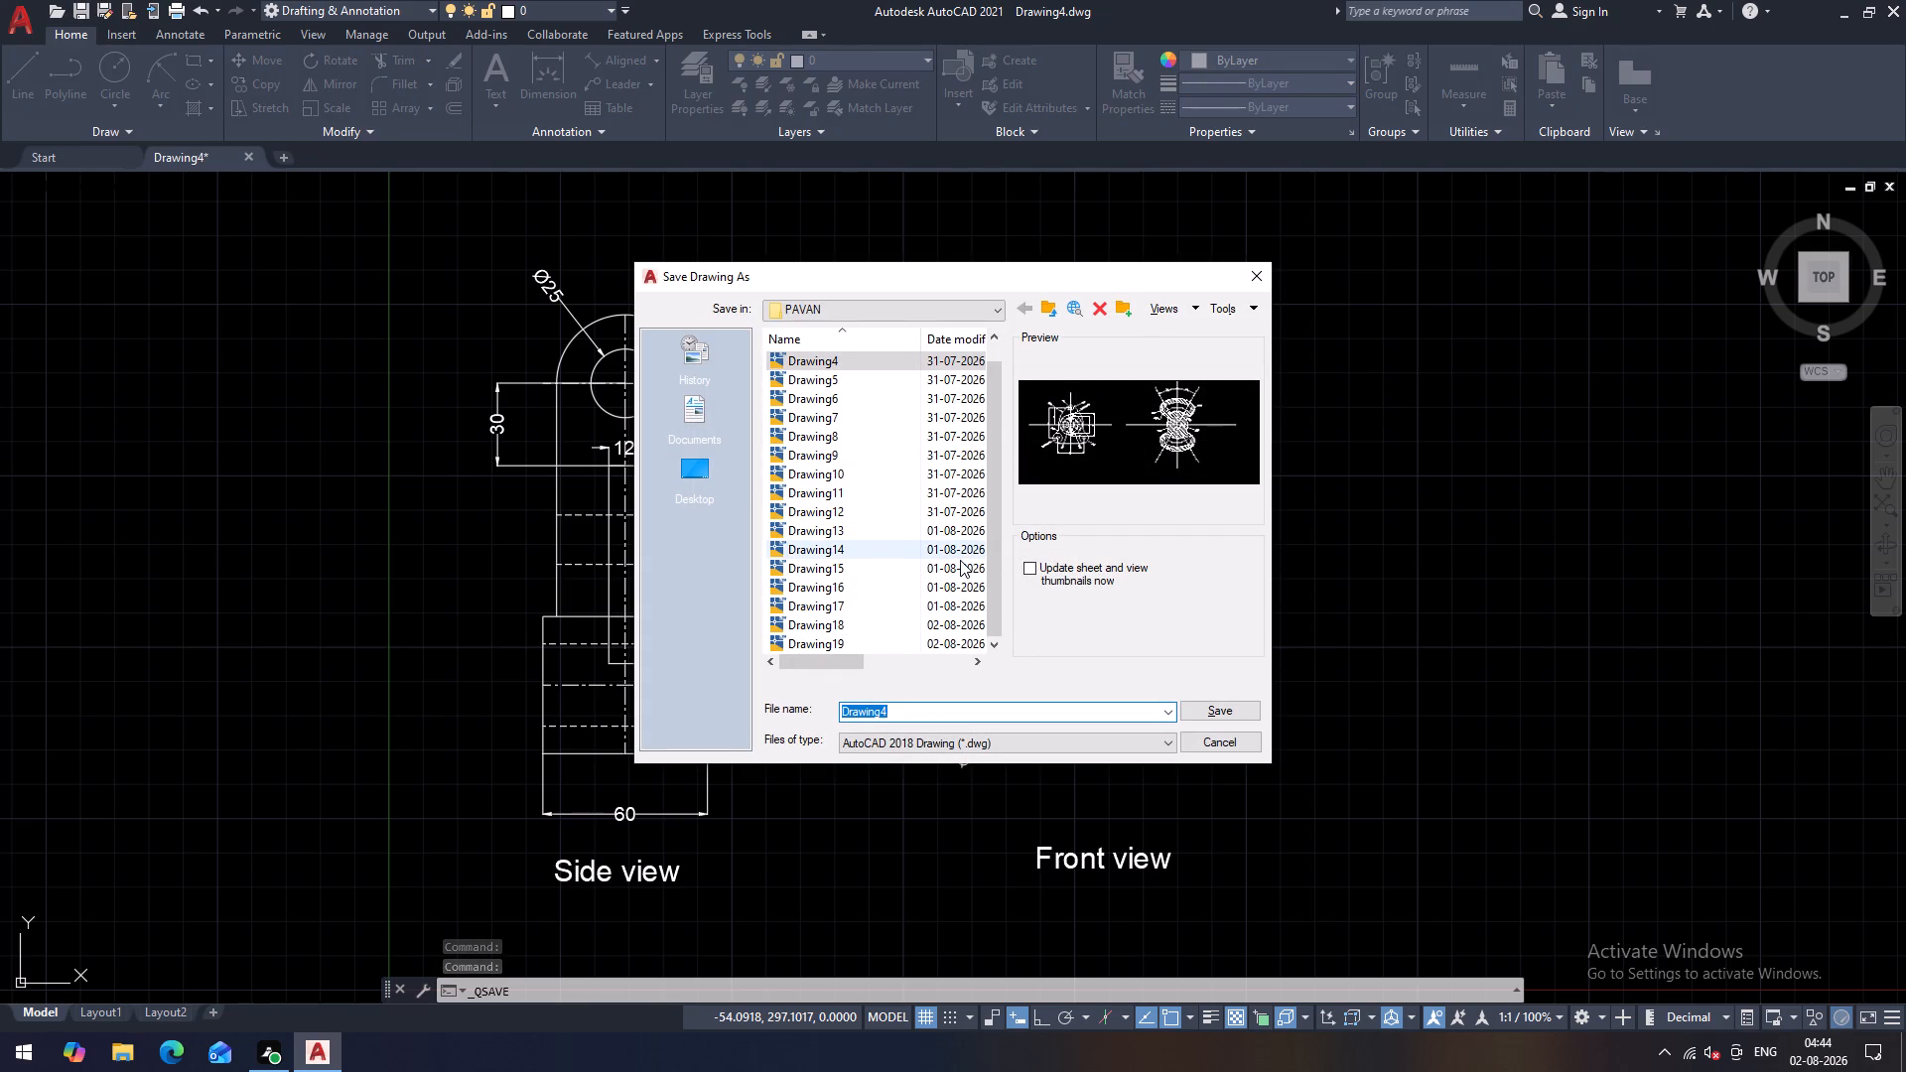
pyautogui.scroll(-3, 960, 560)
pyautogui.click(918, 717)
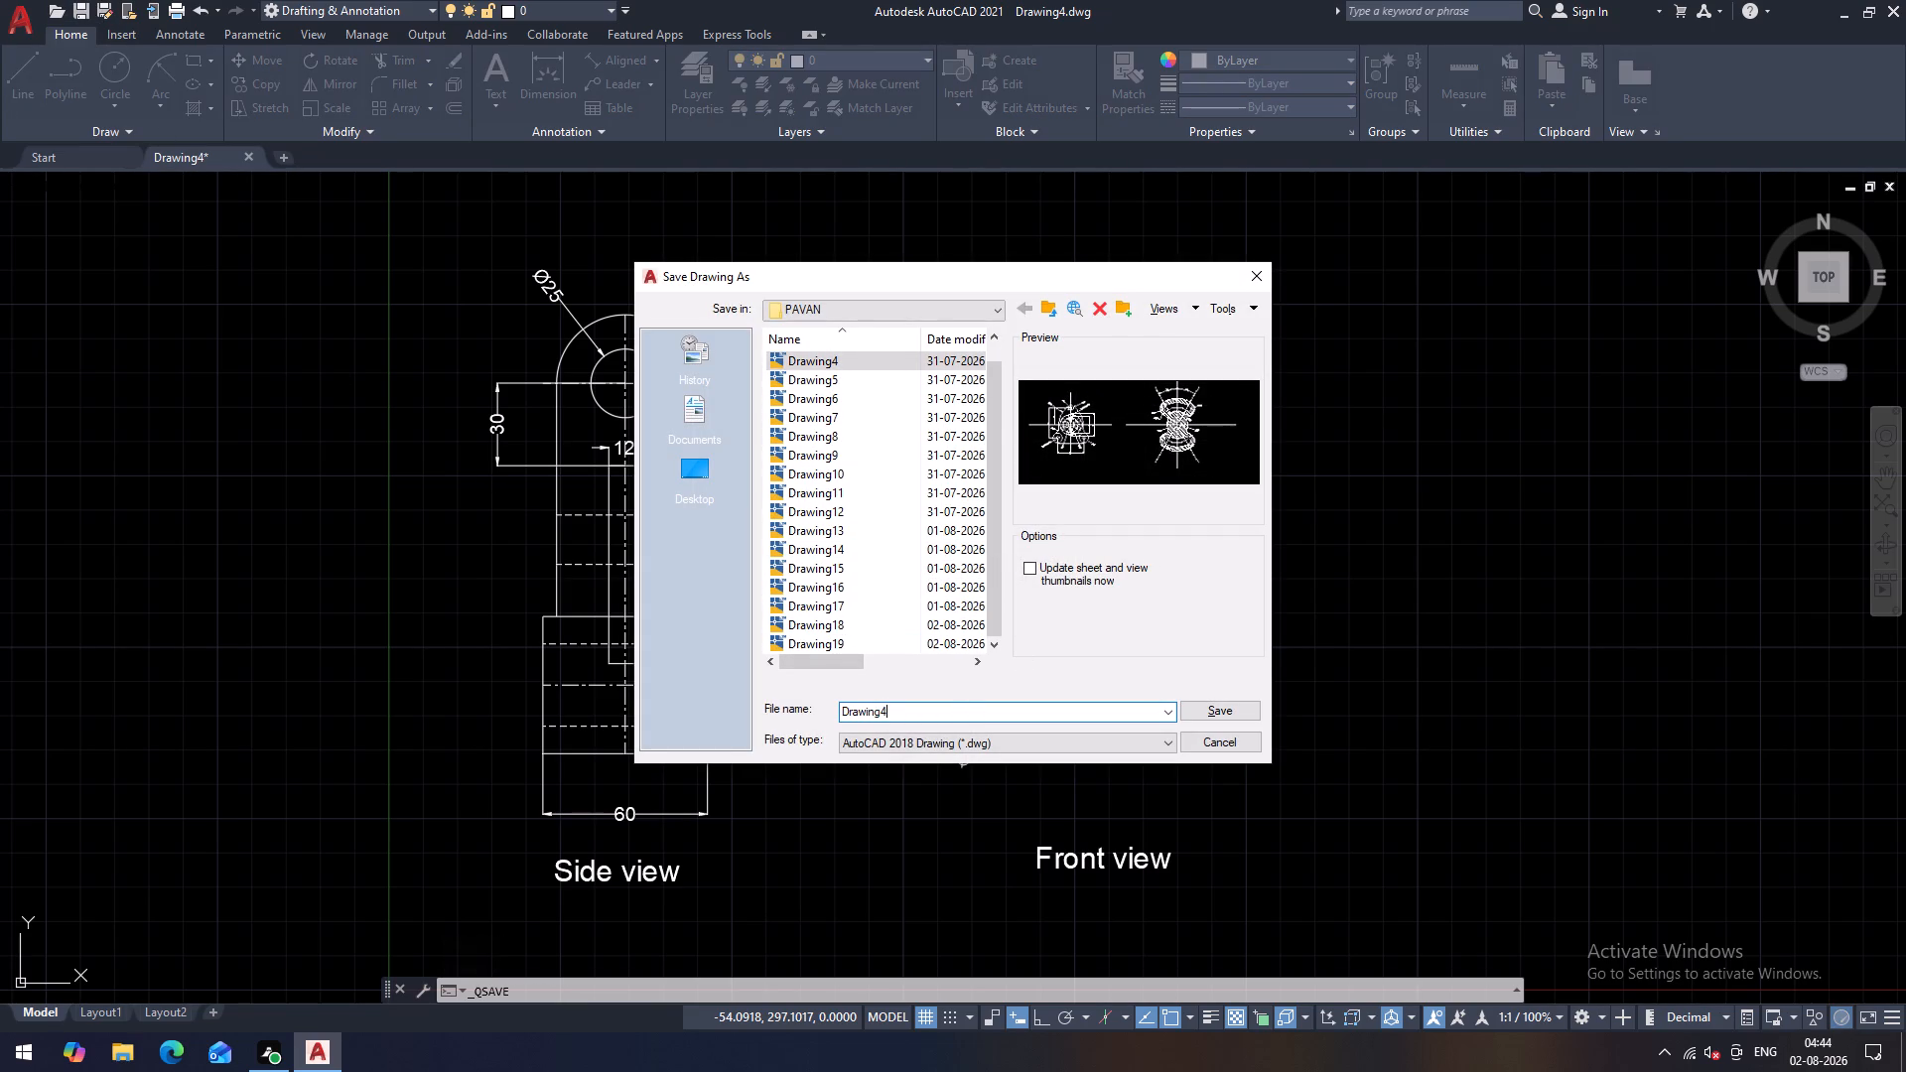
pyautogui.press('BackSpace')
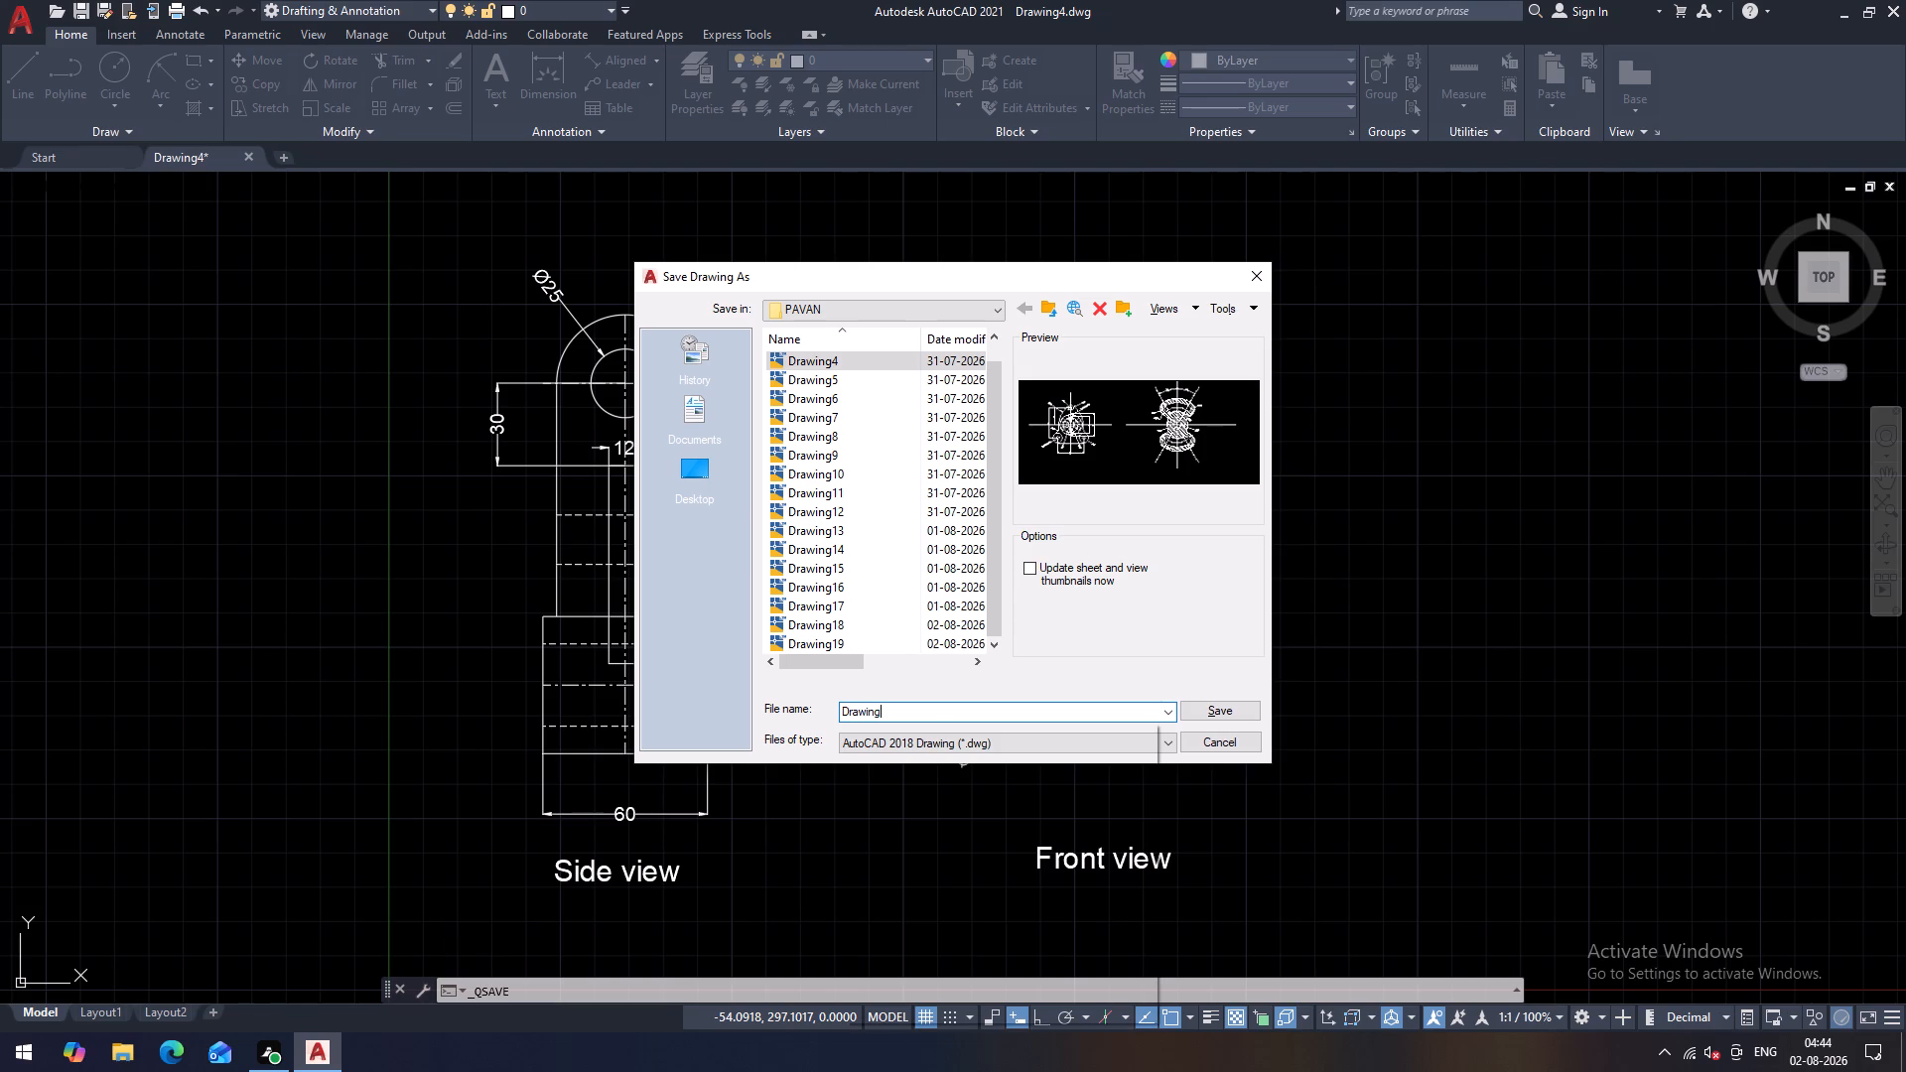
pyautogui.write('20')
pyautogui.press('Return')
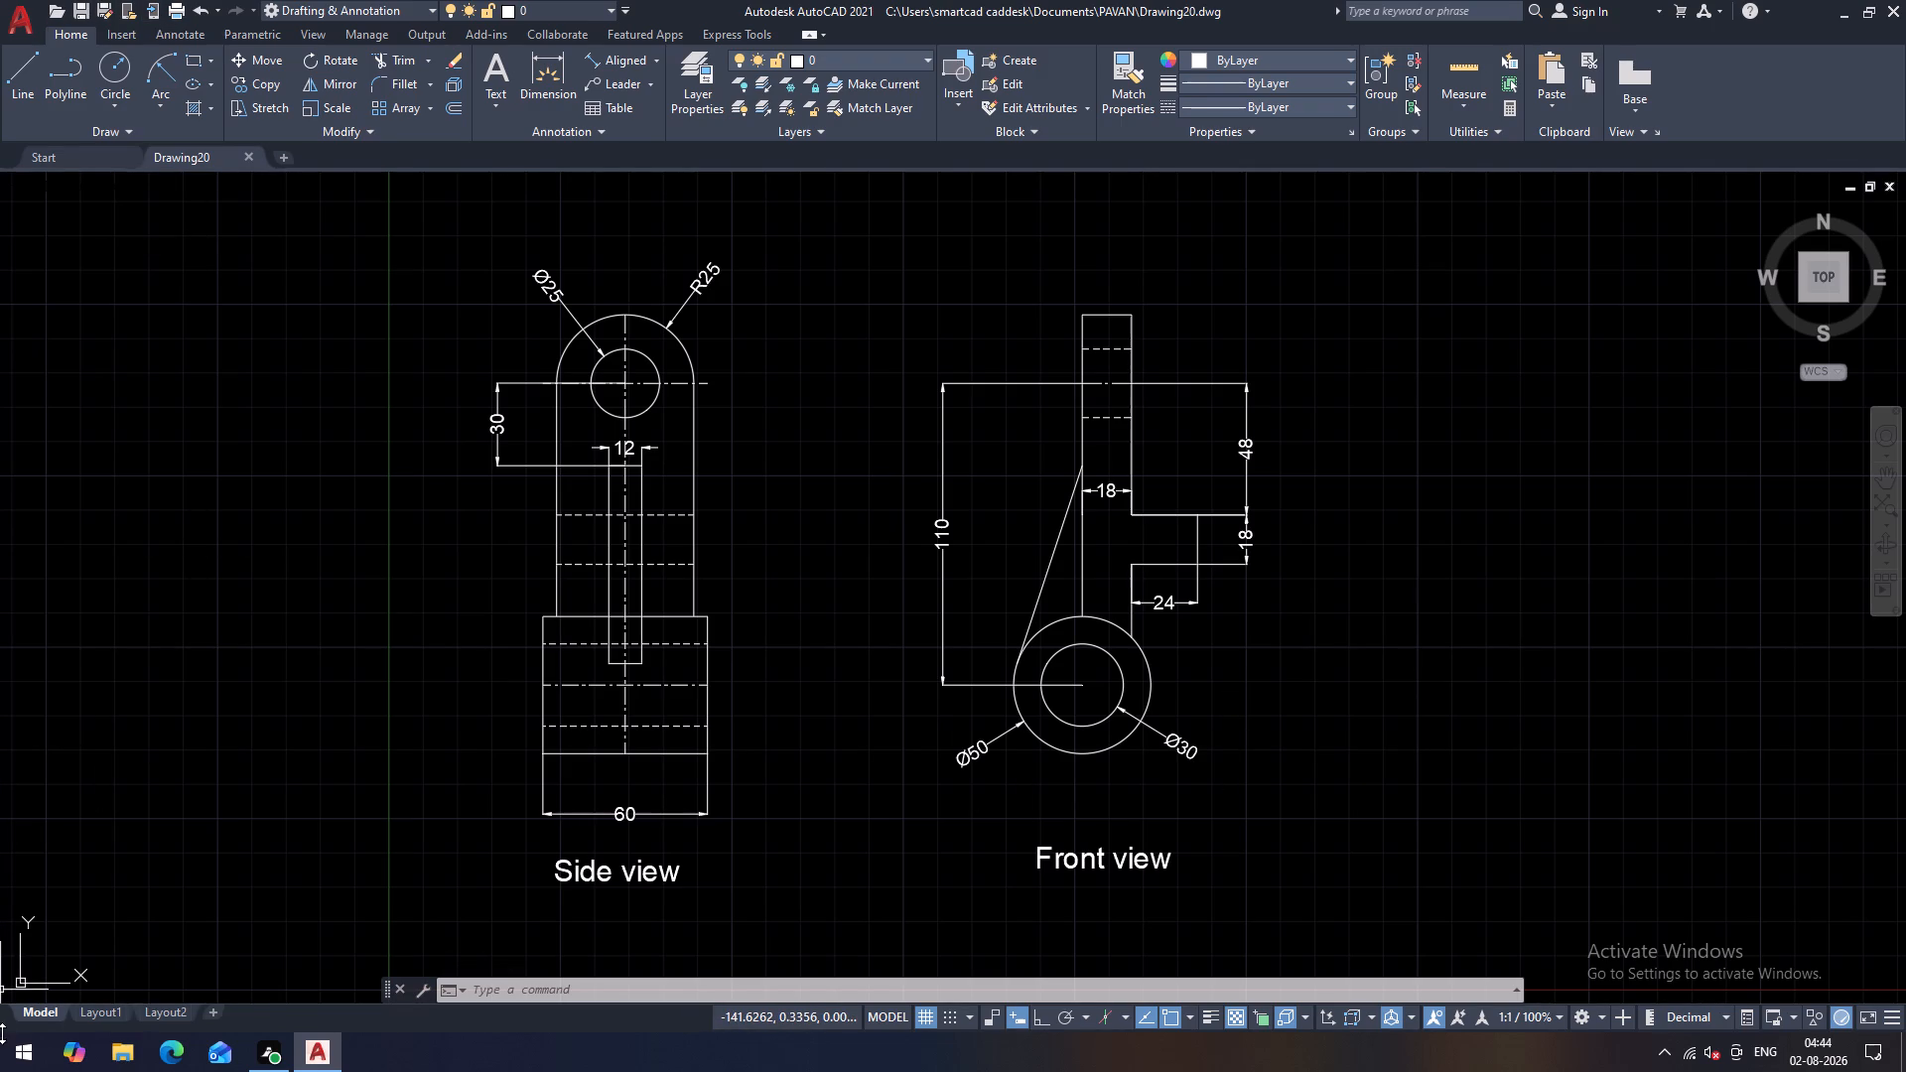
# Switch to the Snip & Sketch app.
pyautogui.click(23, 1057)
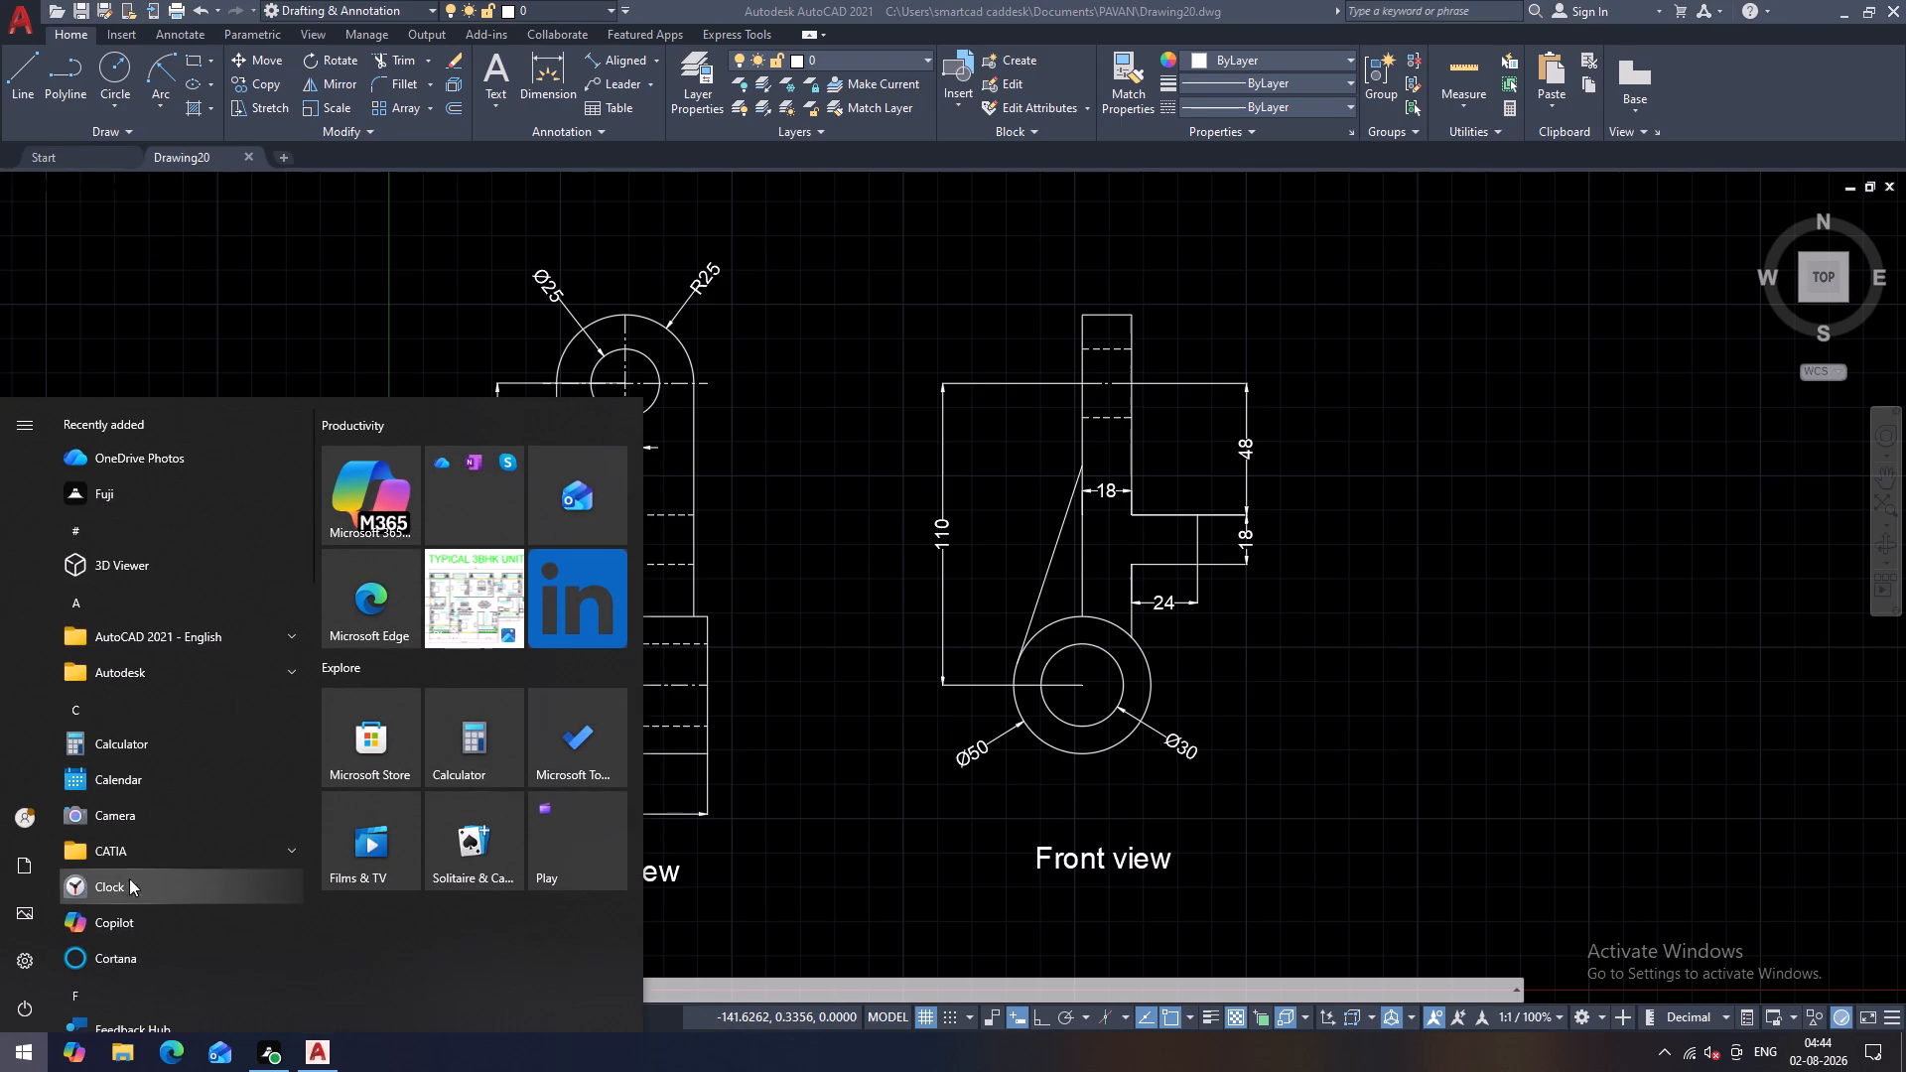
pyautogui.scroll(-8, 151, 867)
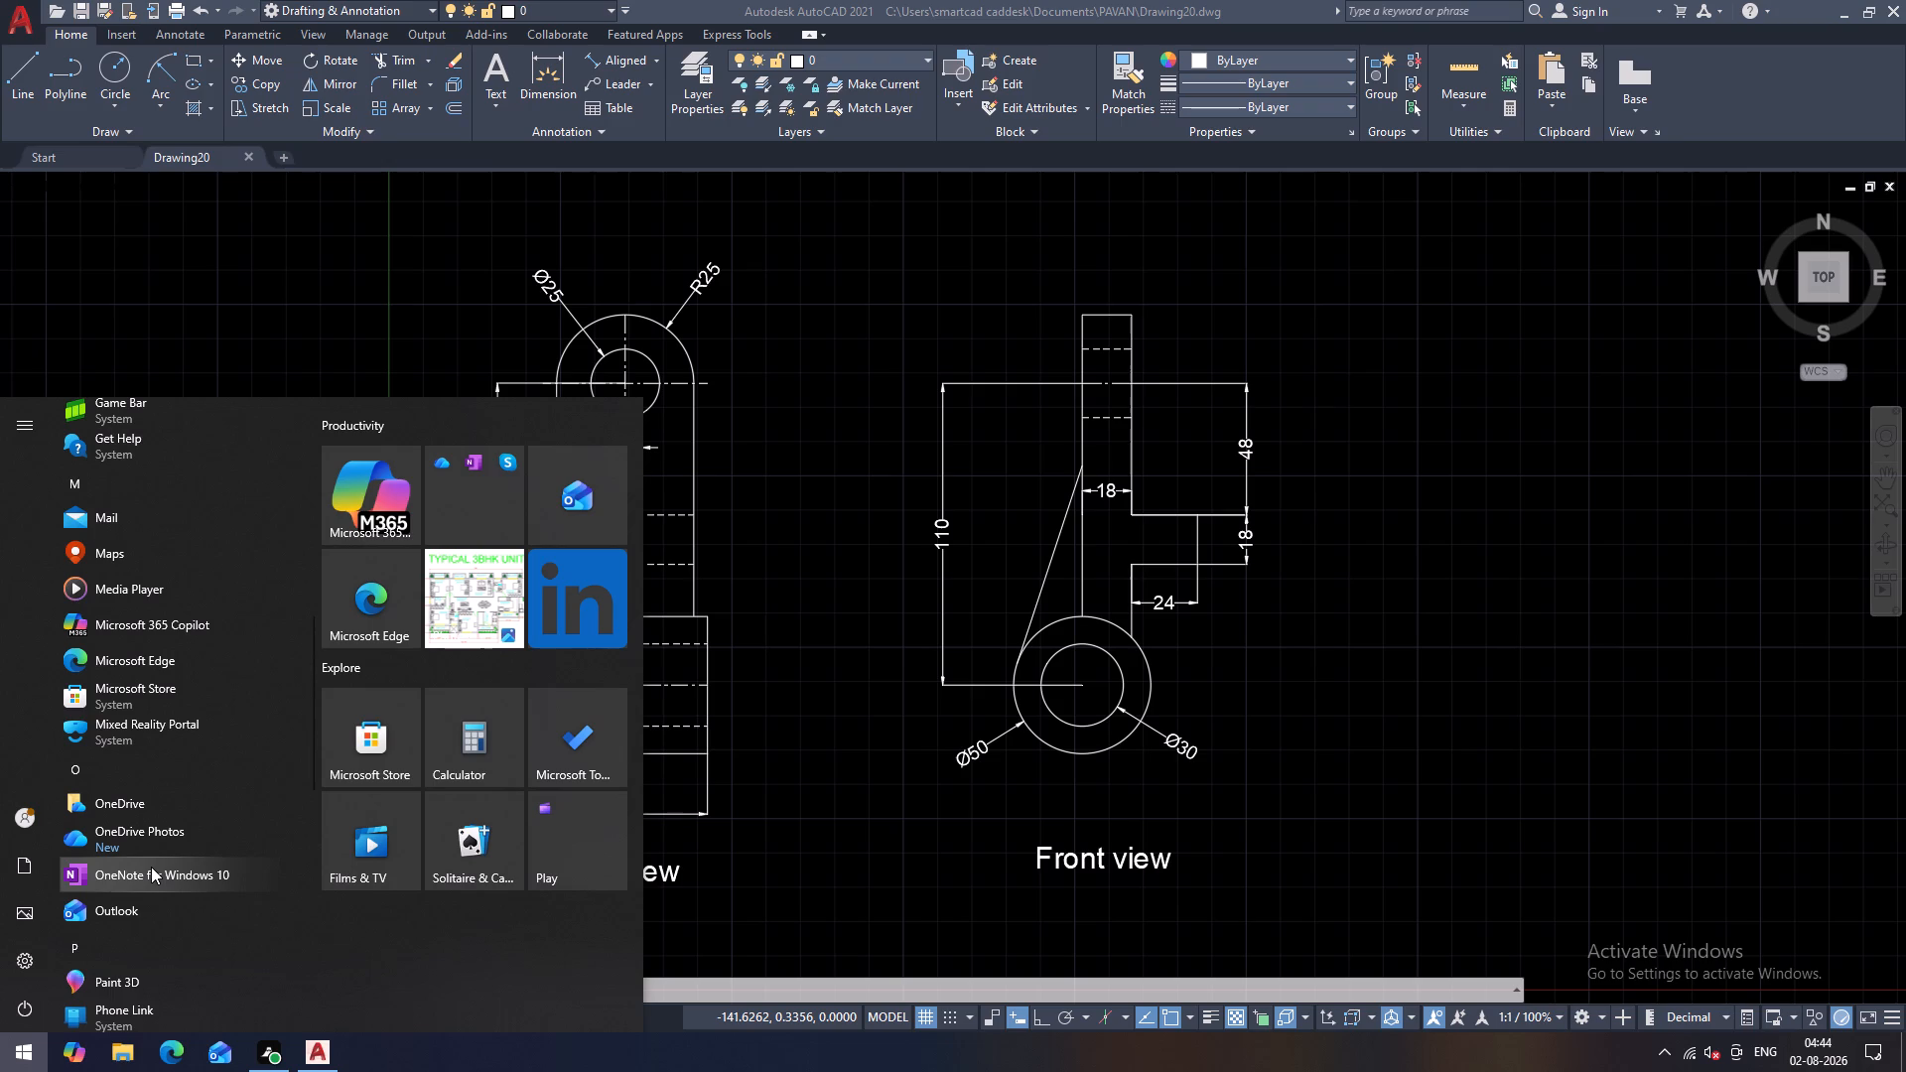
pyautogui.scroll(-4, 151, 867)
pyautogui.click(175, 822)
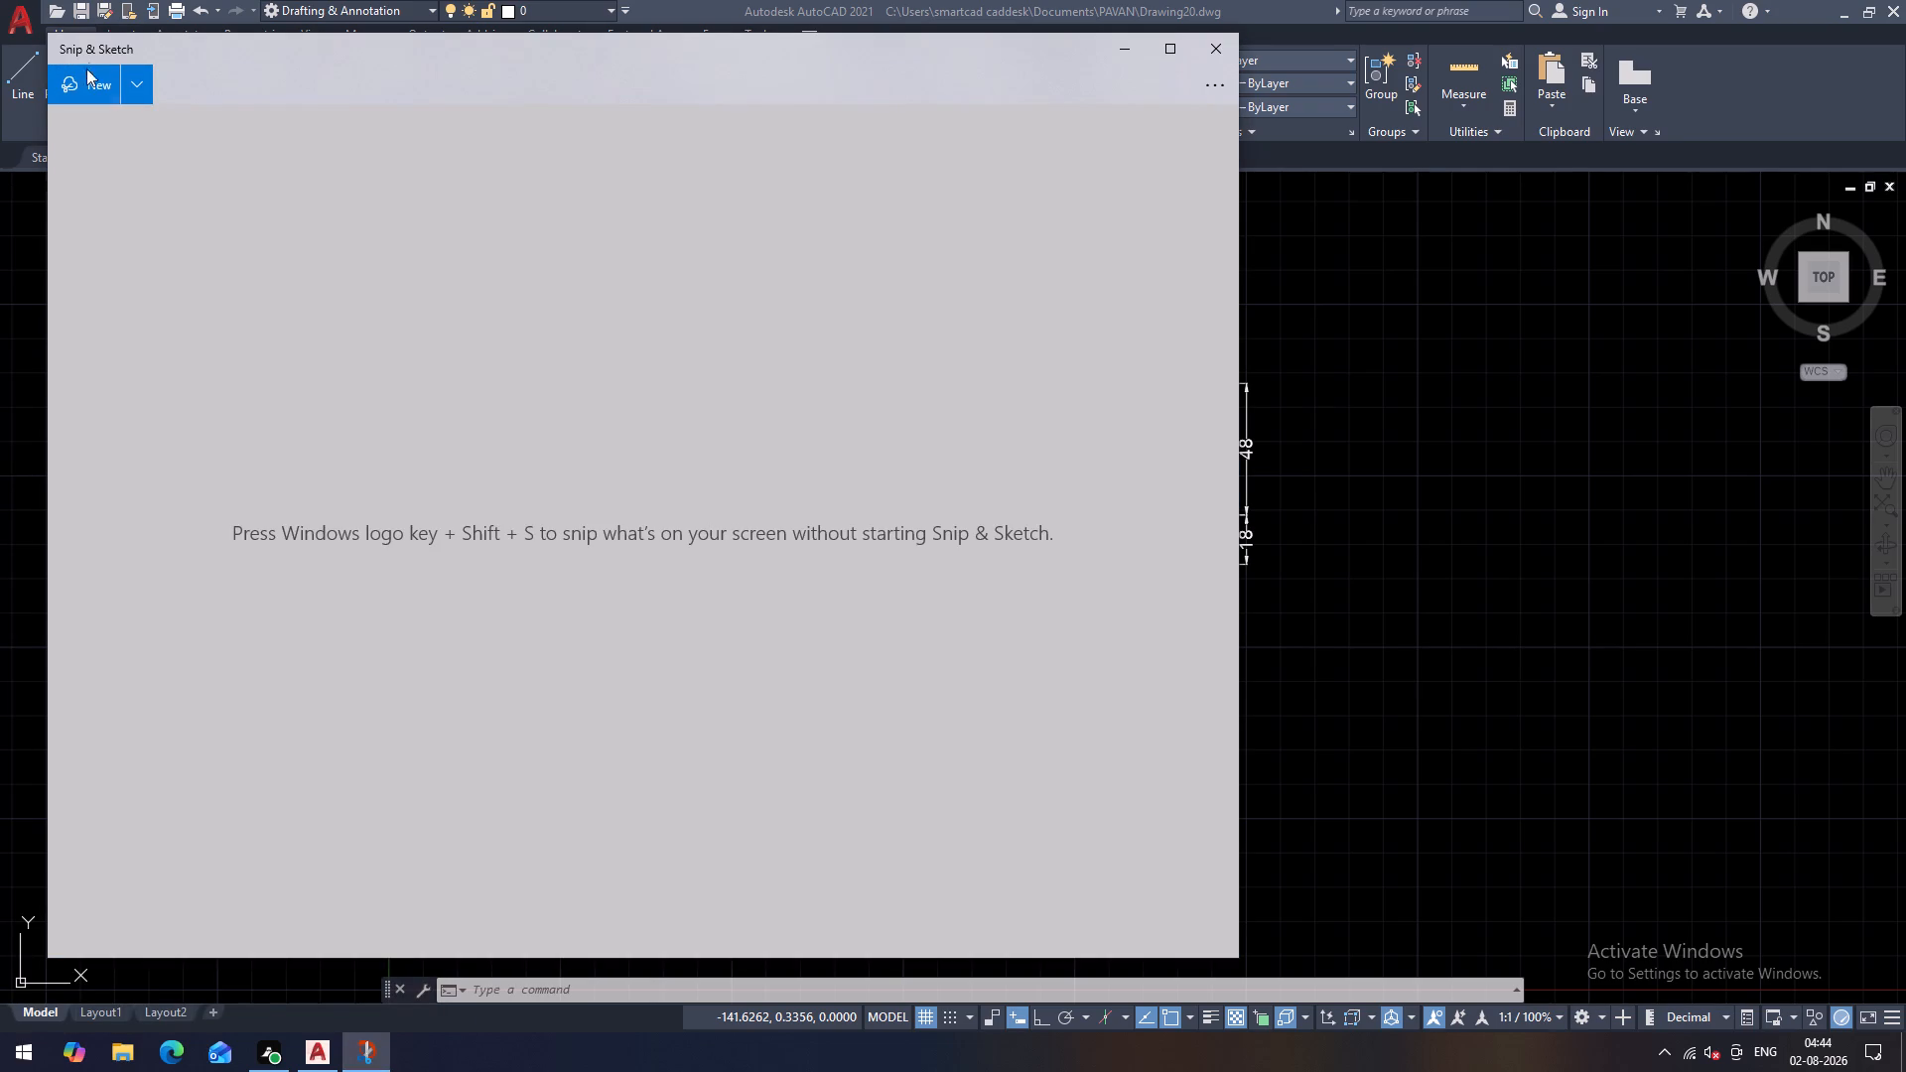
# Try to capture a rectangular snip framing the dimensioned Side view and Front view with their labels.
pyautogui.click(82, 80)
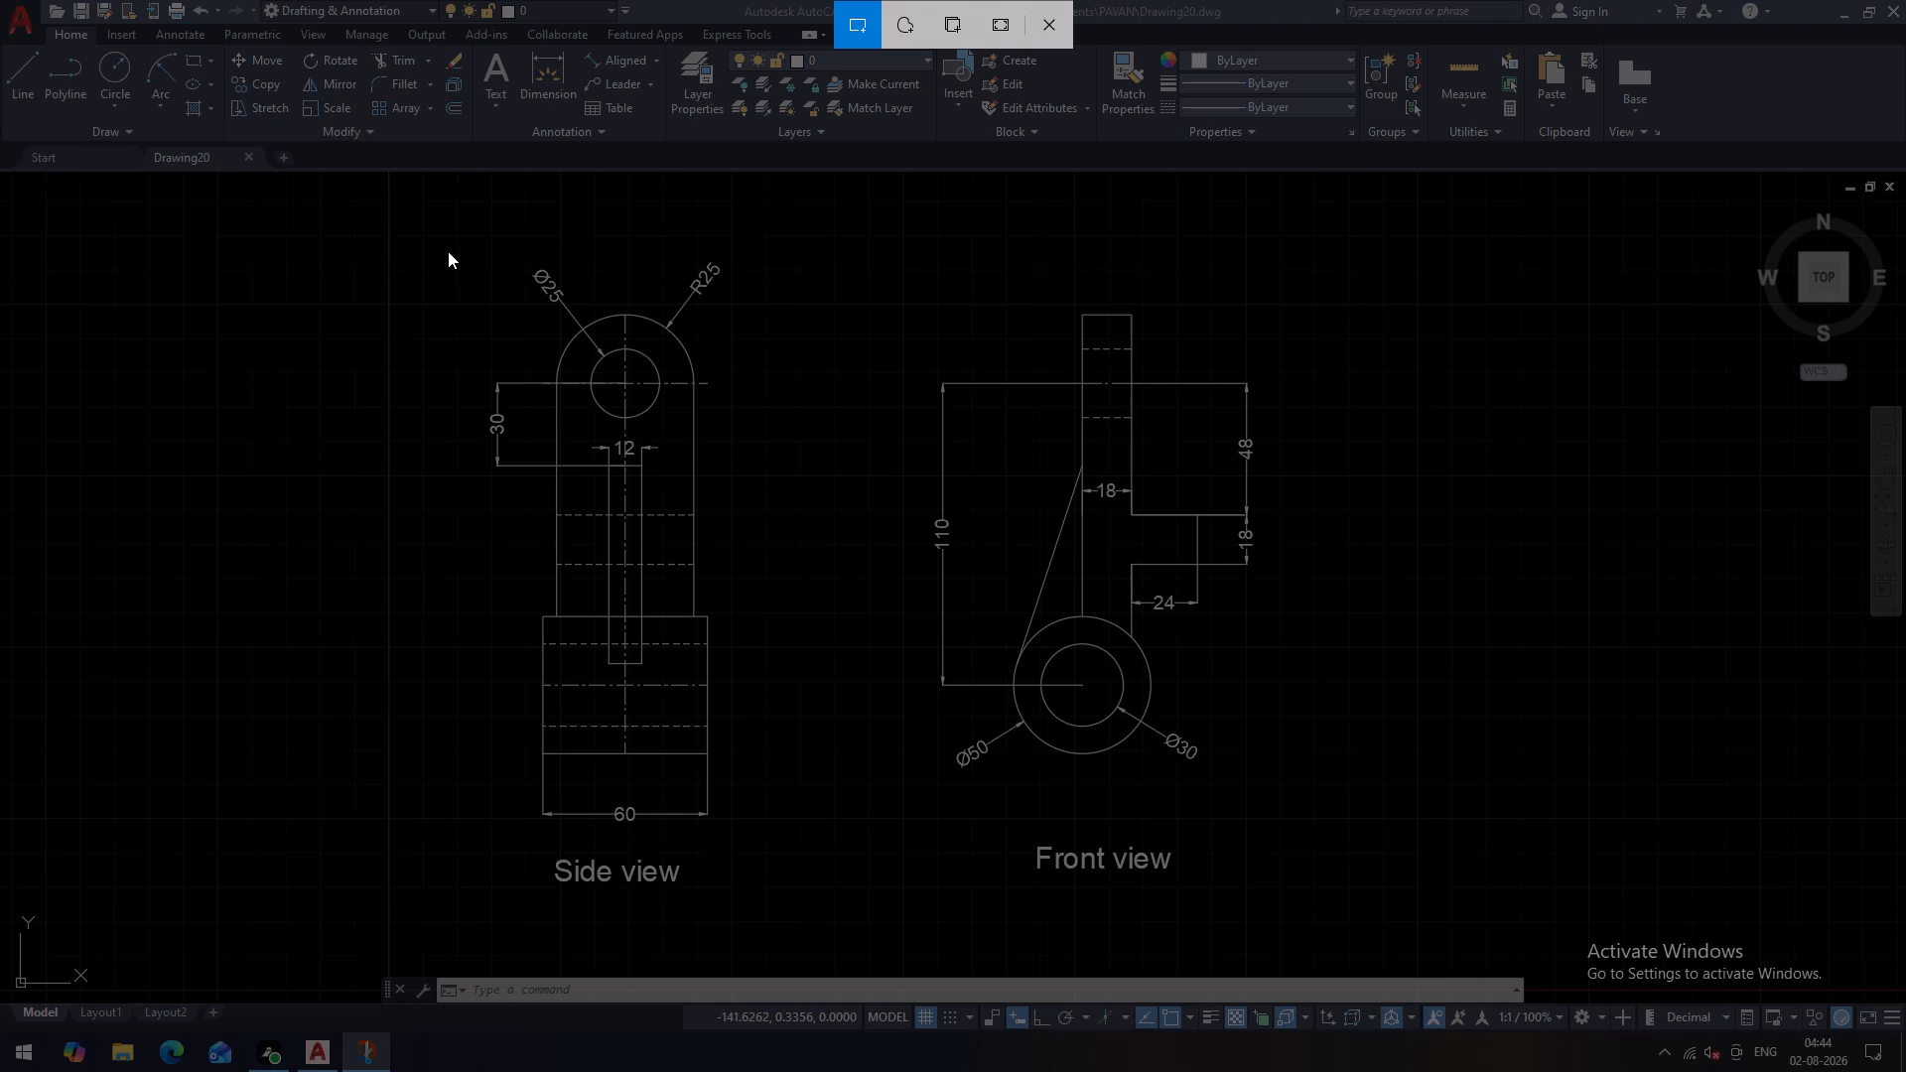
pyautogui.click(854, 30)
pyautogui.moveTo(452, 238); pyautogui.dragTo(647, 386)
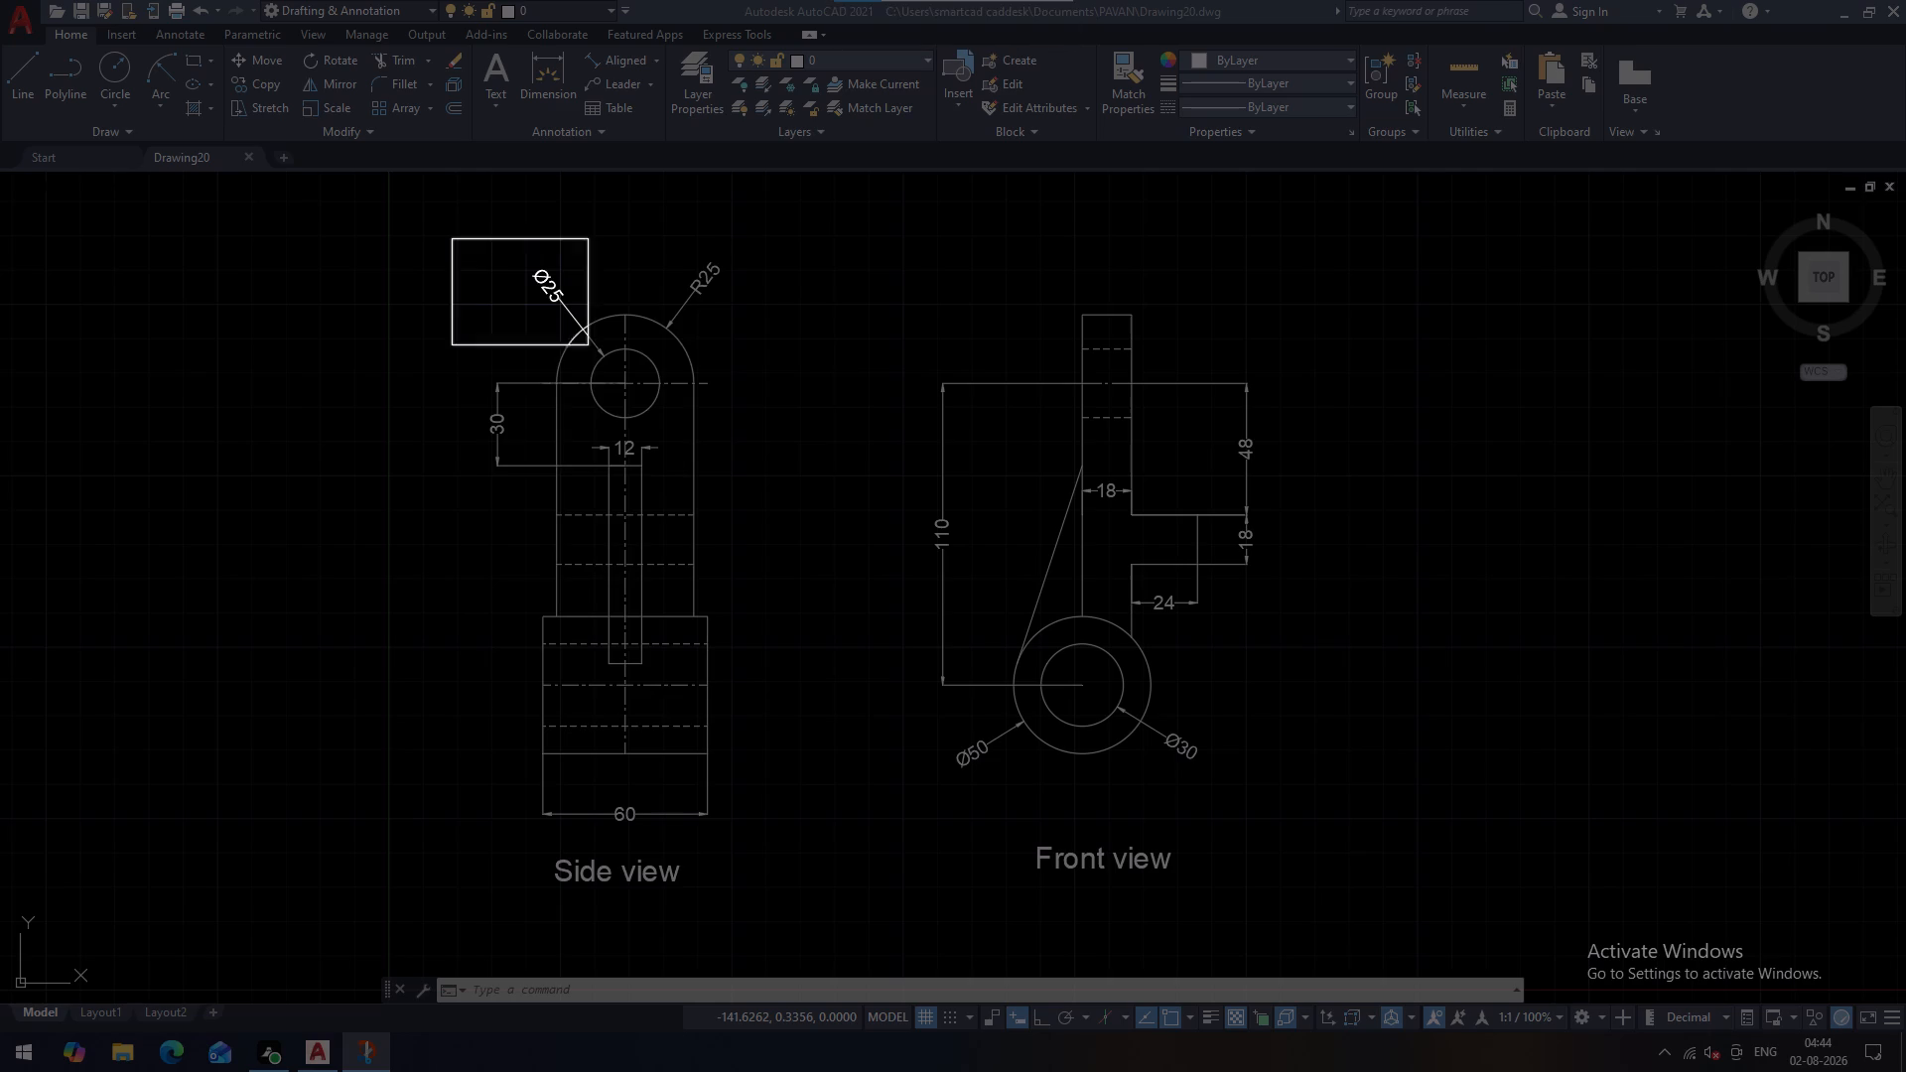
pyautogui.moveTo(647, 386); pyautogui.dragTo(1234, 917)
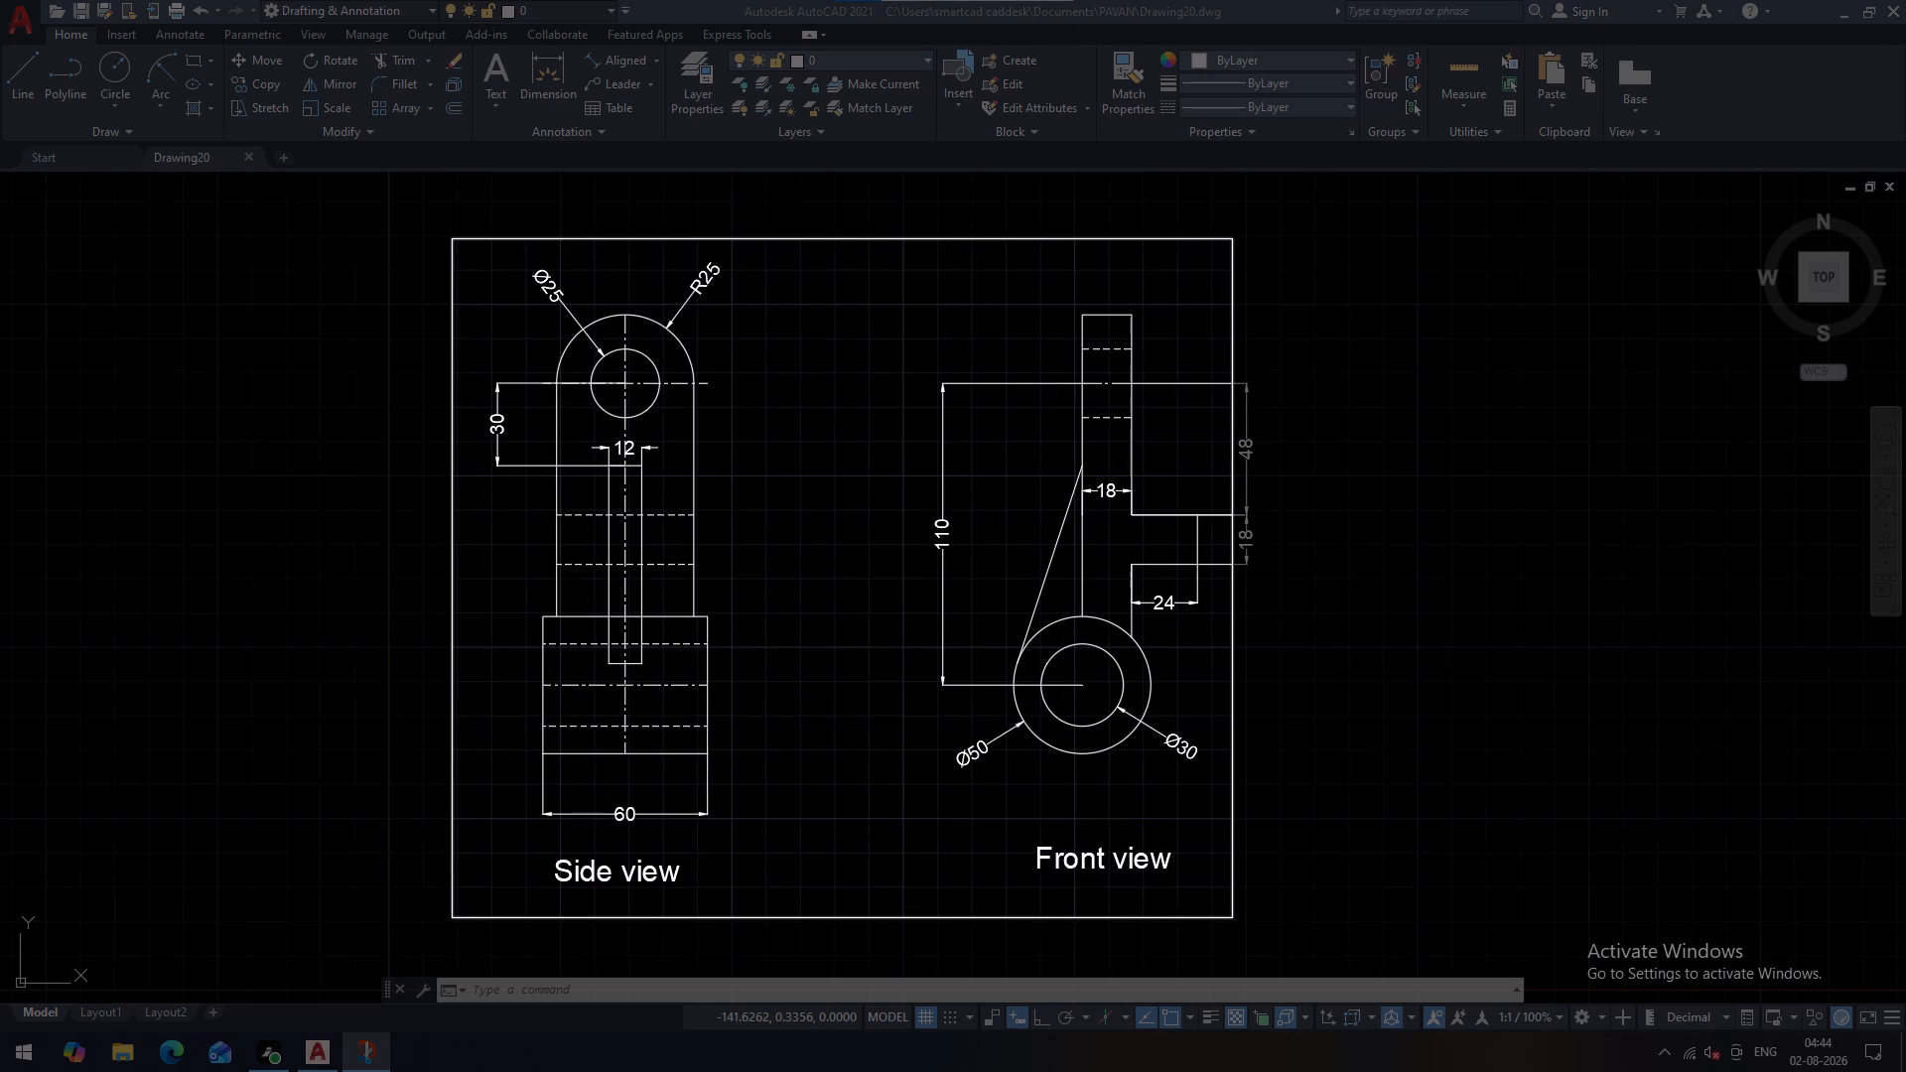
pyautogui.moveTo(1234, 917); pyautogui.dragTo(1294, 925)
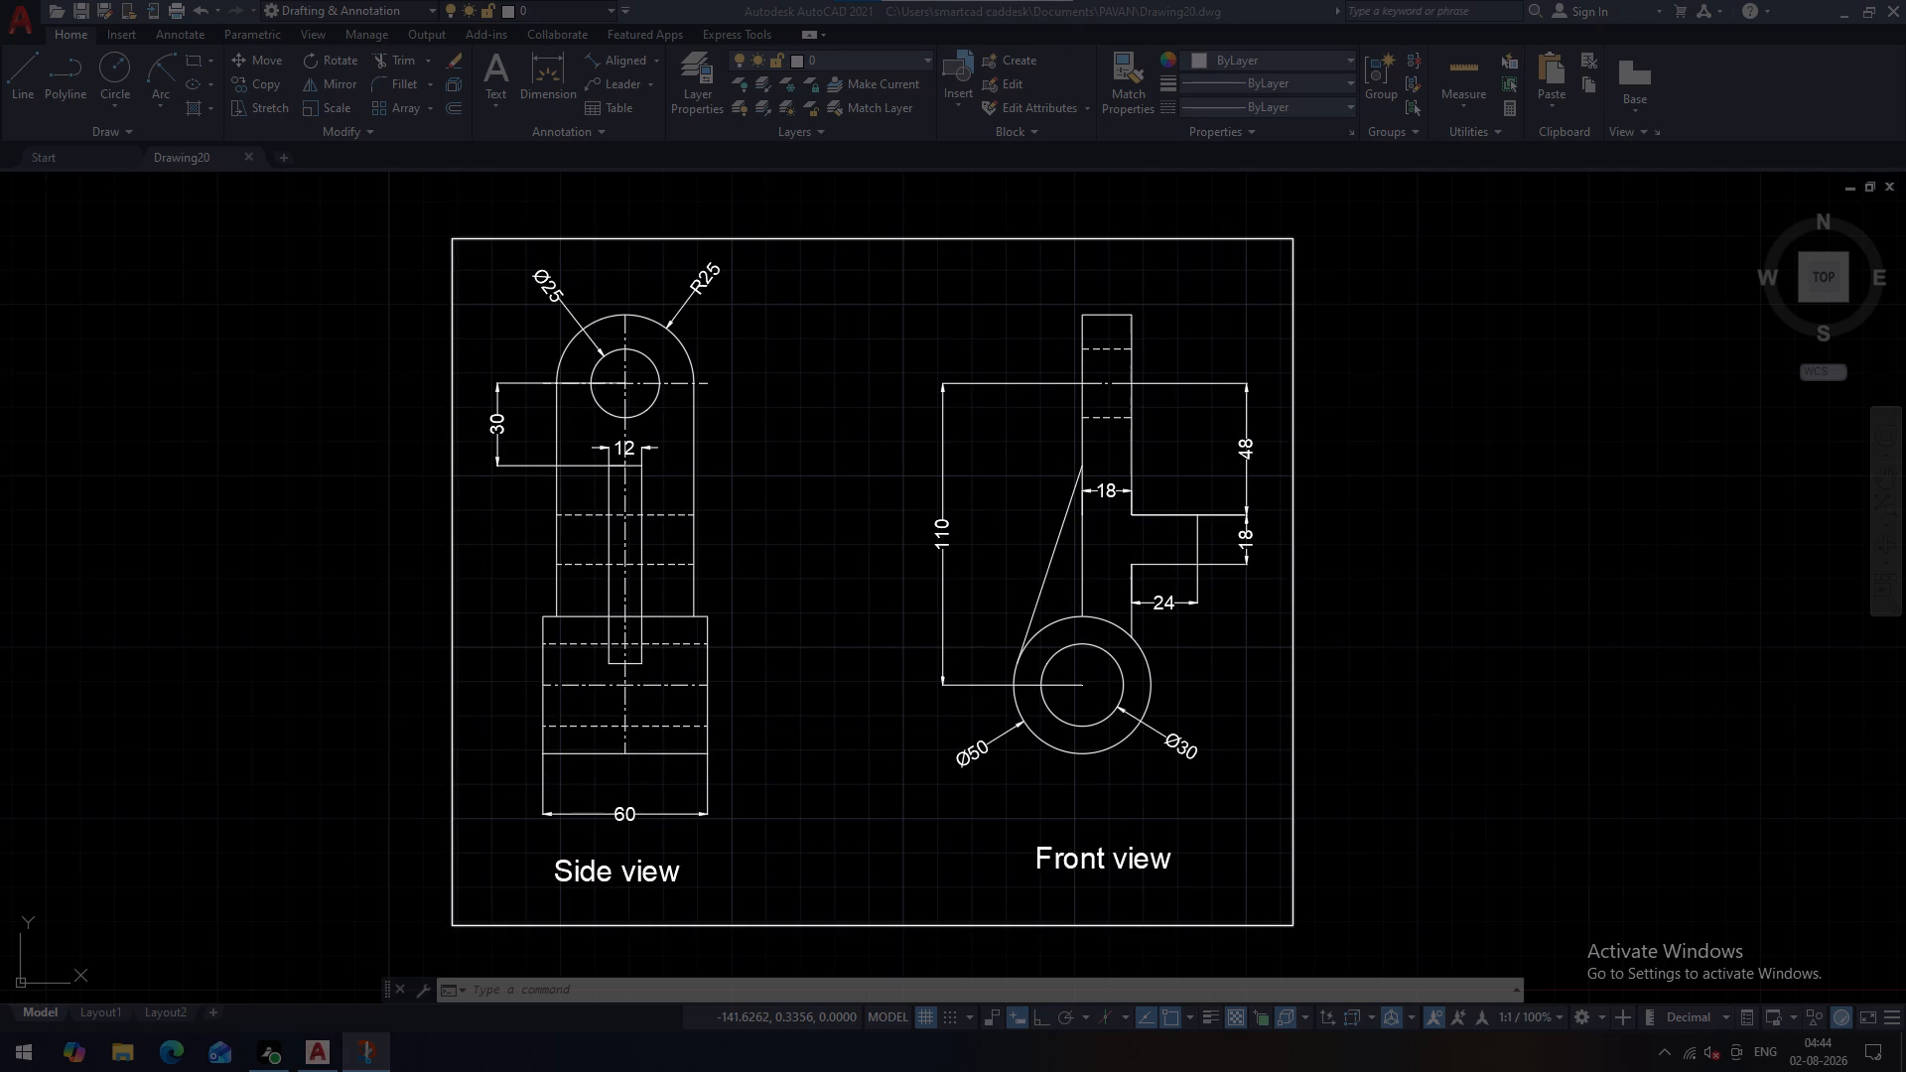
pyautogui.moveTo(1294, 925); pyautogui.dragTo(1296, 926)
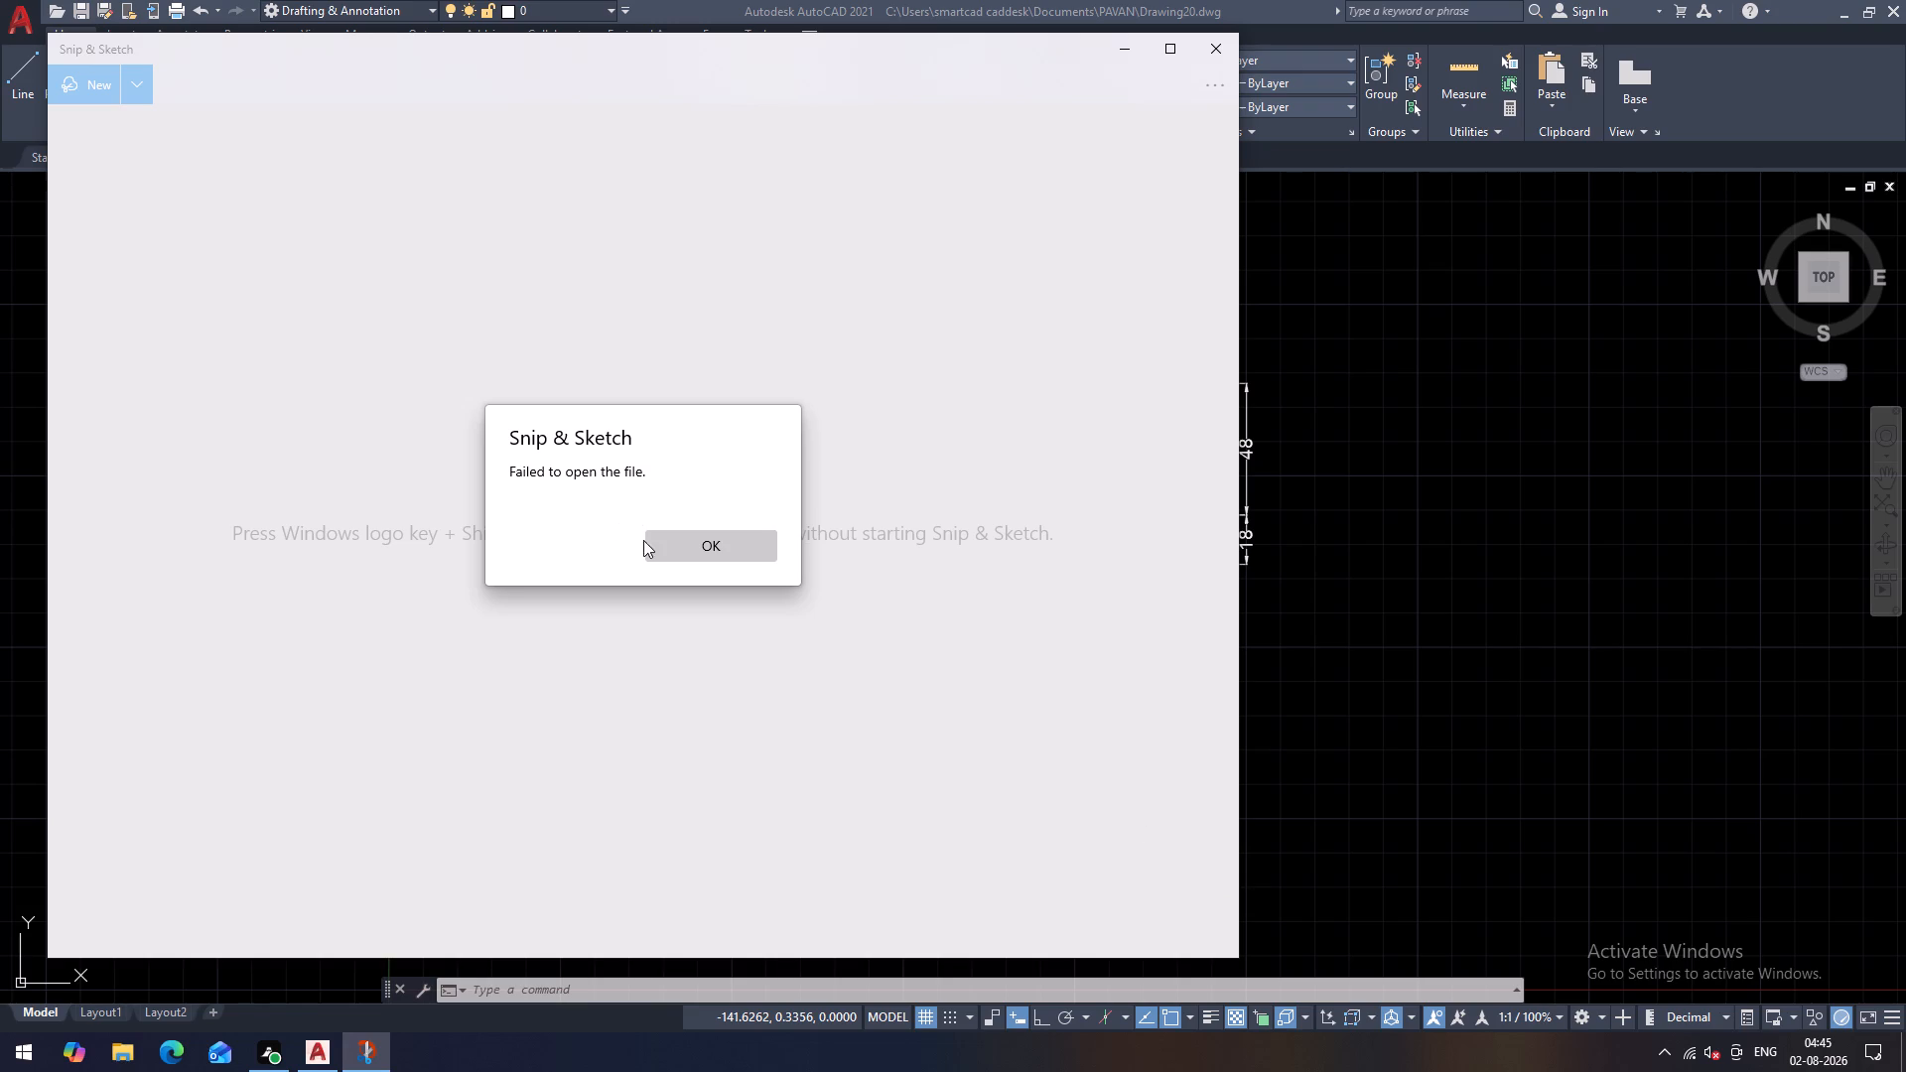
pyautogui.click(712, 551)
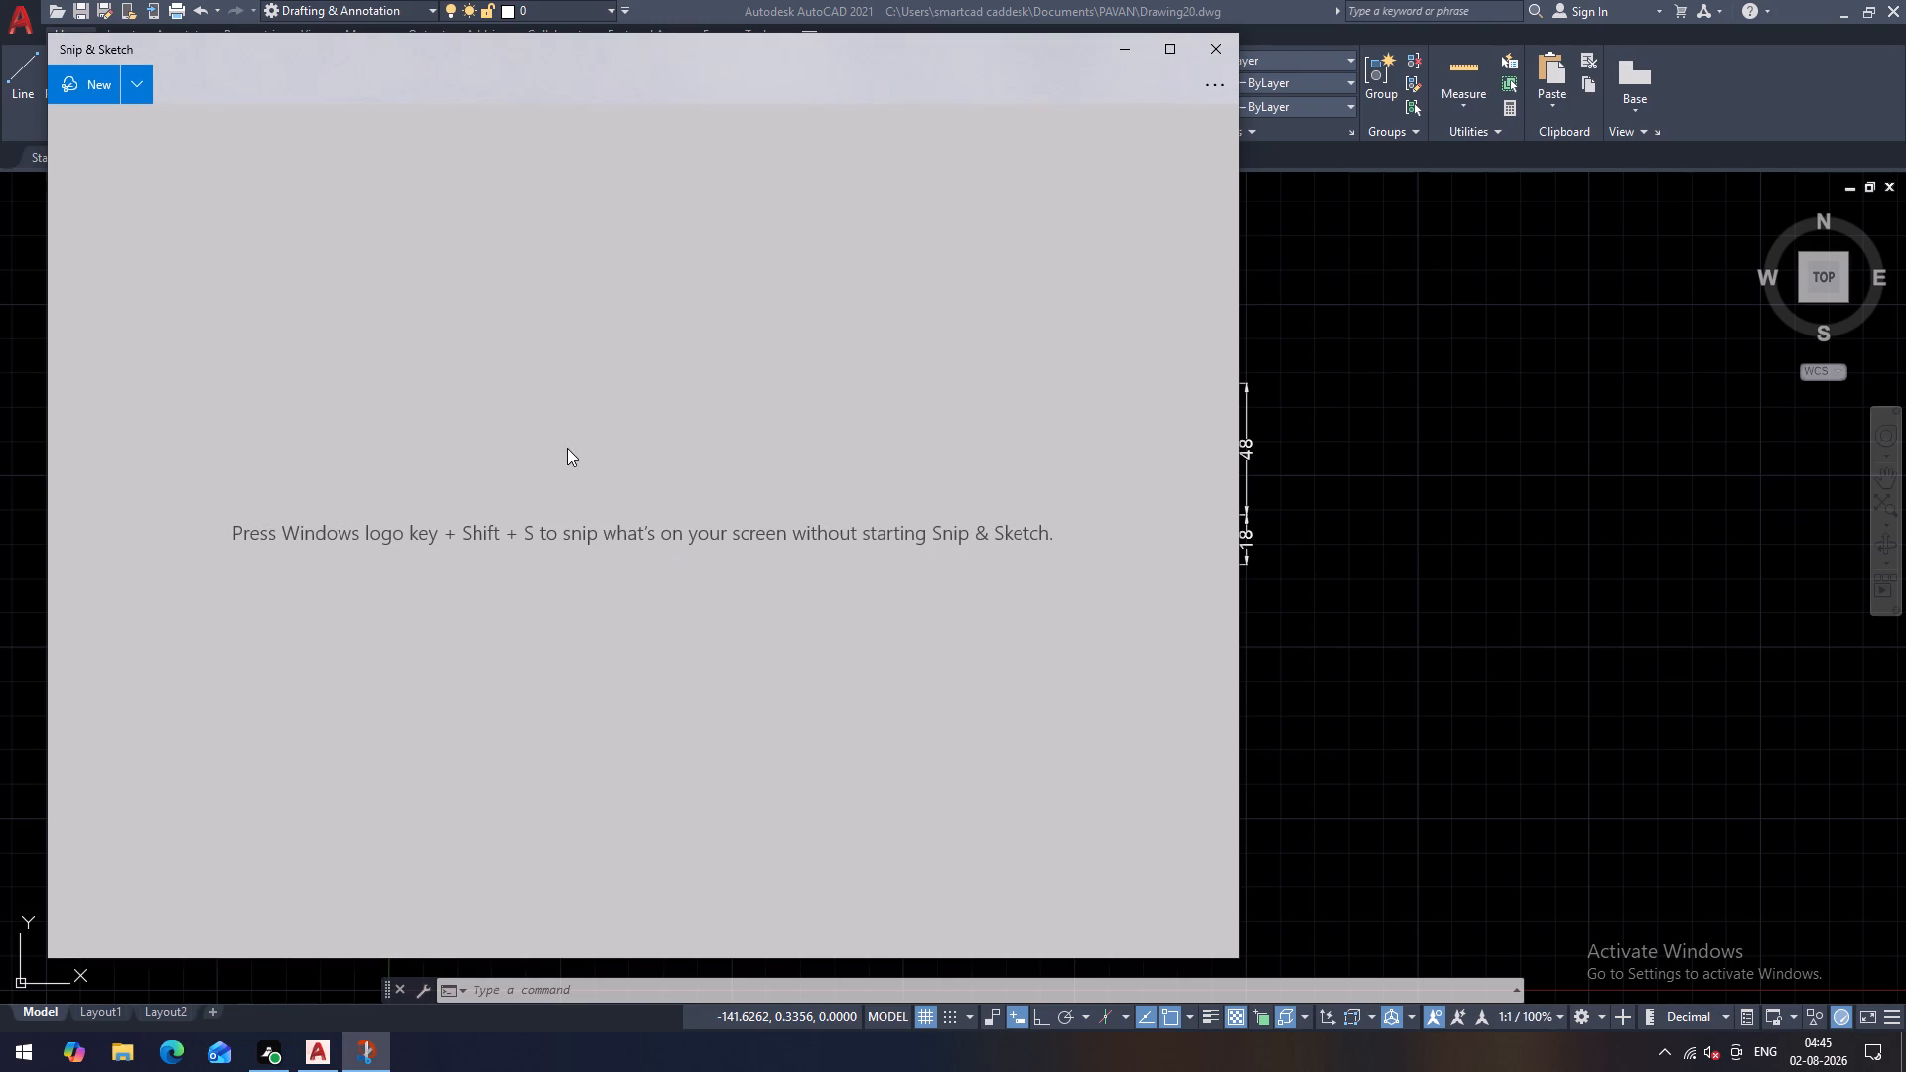
# Capture a rectangular snip enclosing both dimensioned views together with their Side view and Front view labels.
pyautogui.click(91, 76)
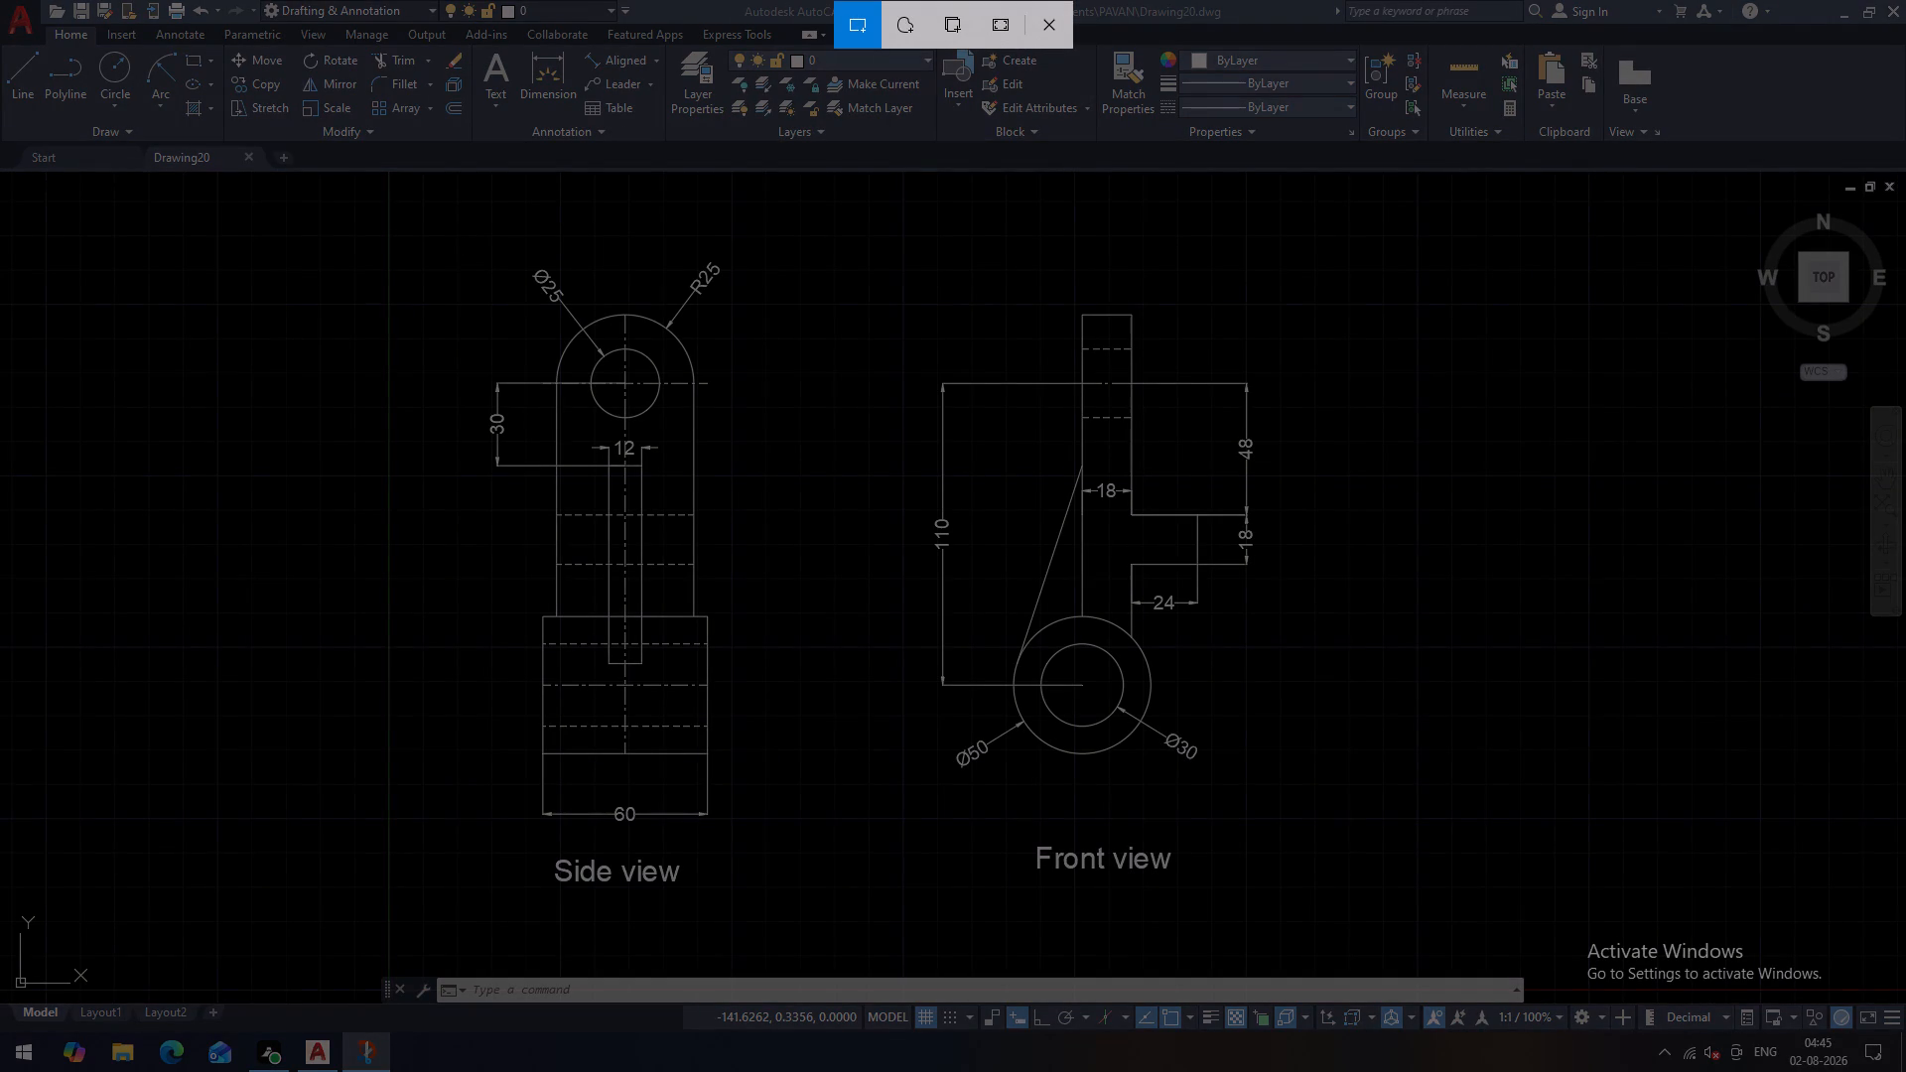
pyautogui.moveTo(457, 234); pyautogui.dragTo(610, 438)
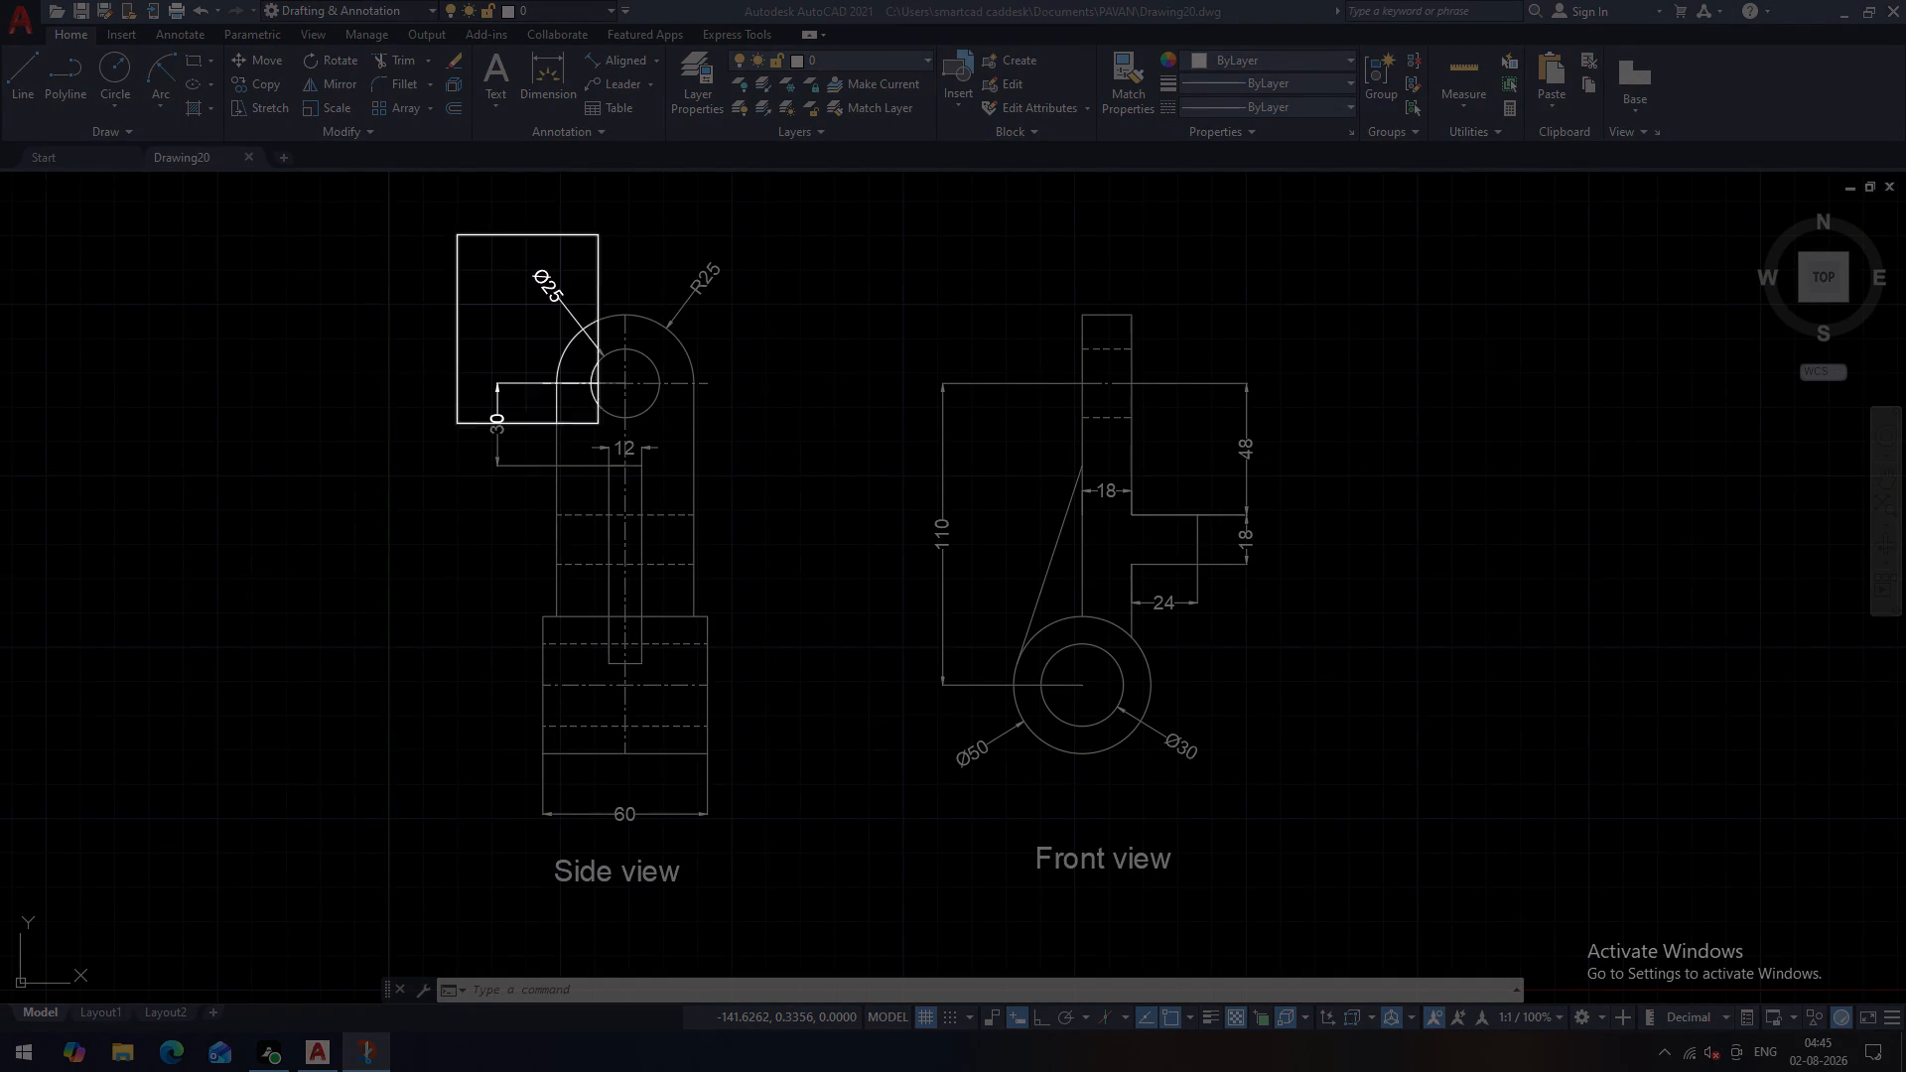
pyautogui.moveTo(610, 438); pyautogui.dragTo(1280, 933)
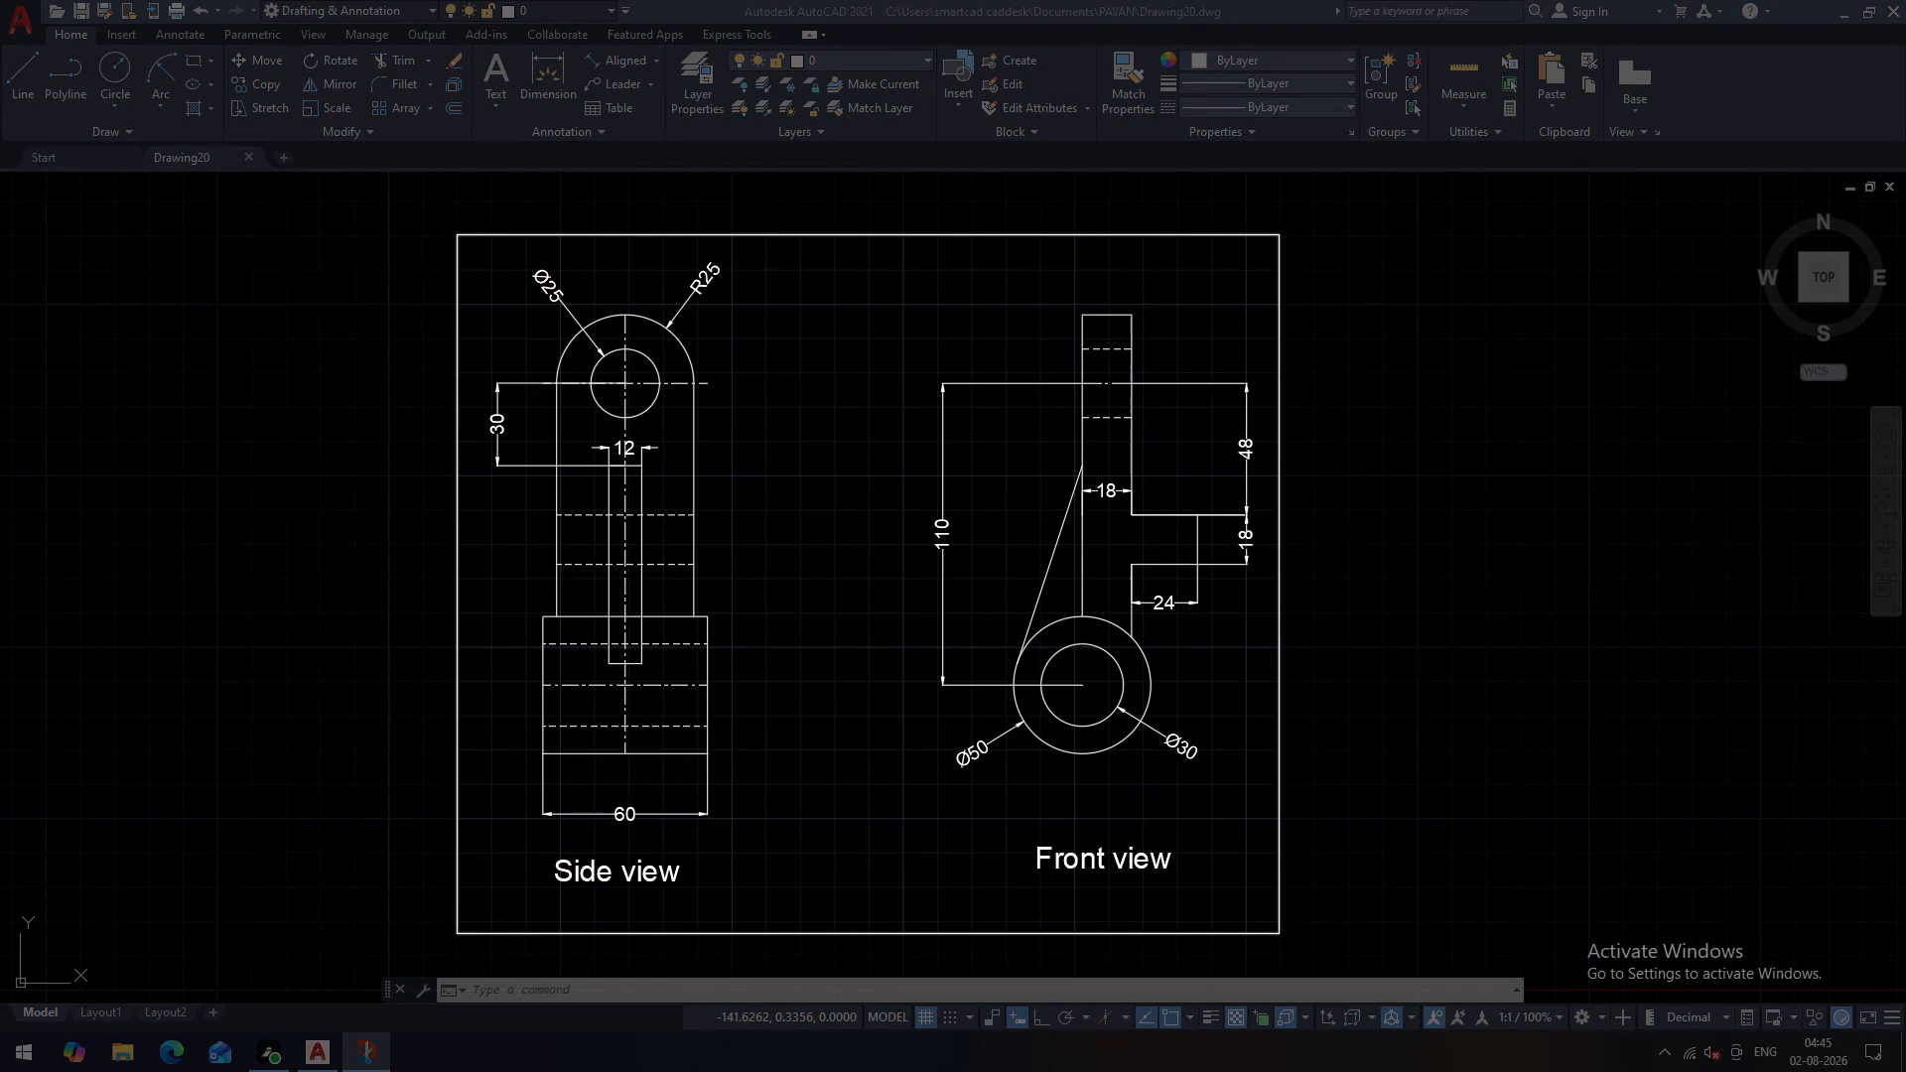
pyautogui.moveTo(1280, 933); pyautogui.dragTo(1297, 932)
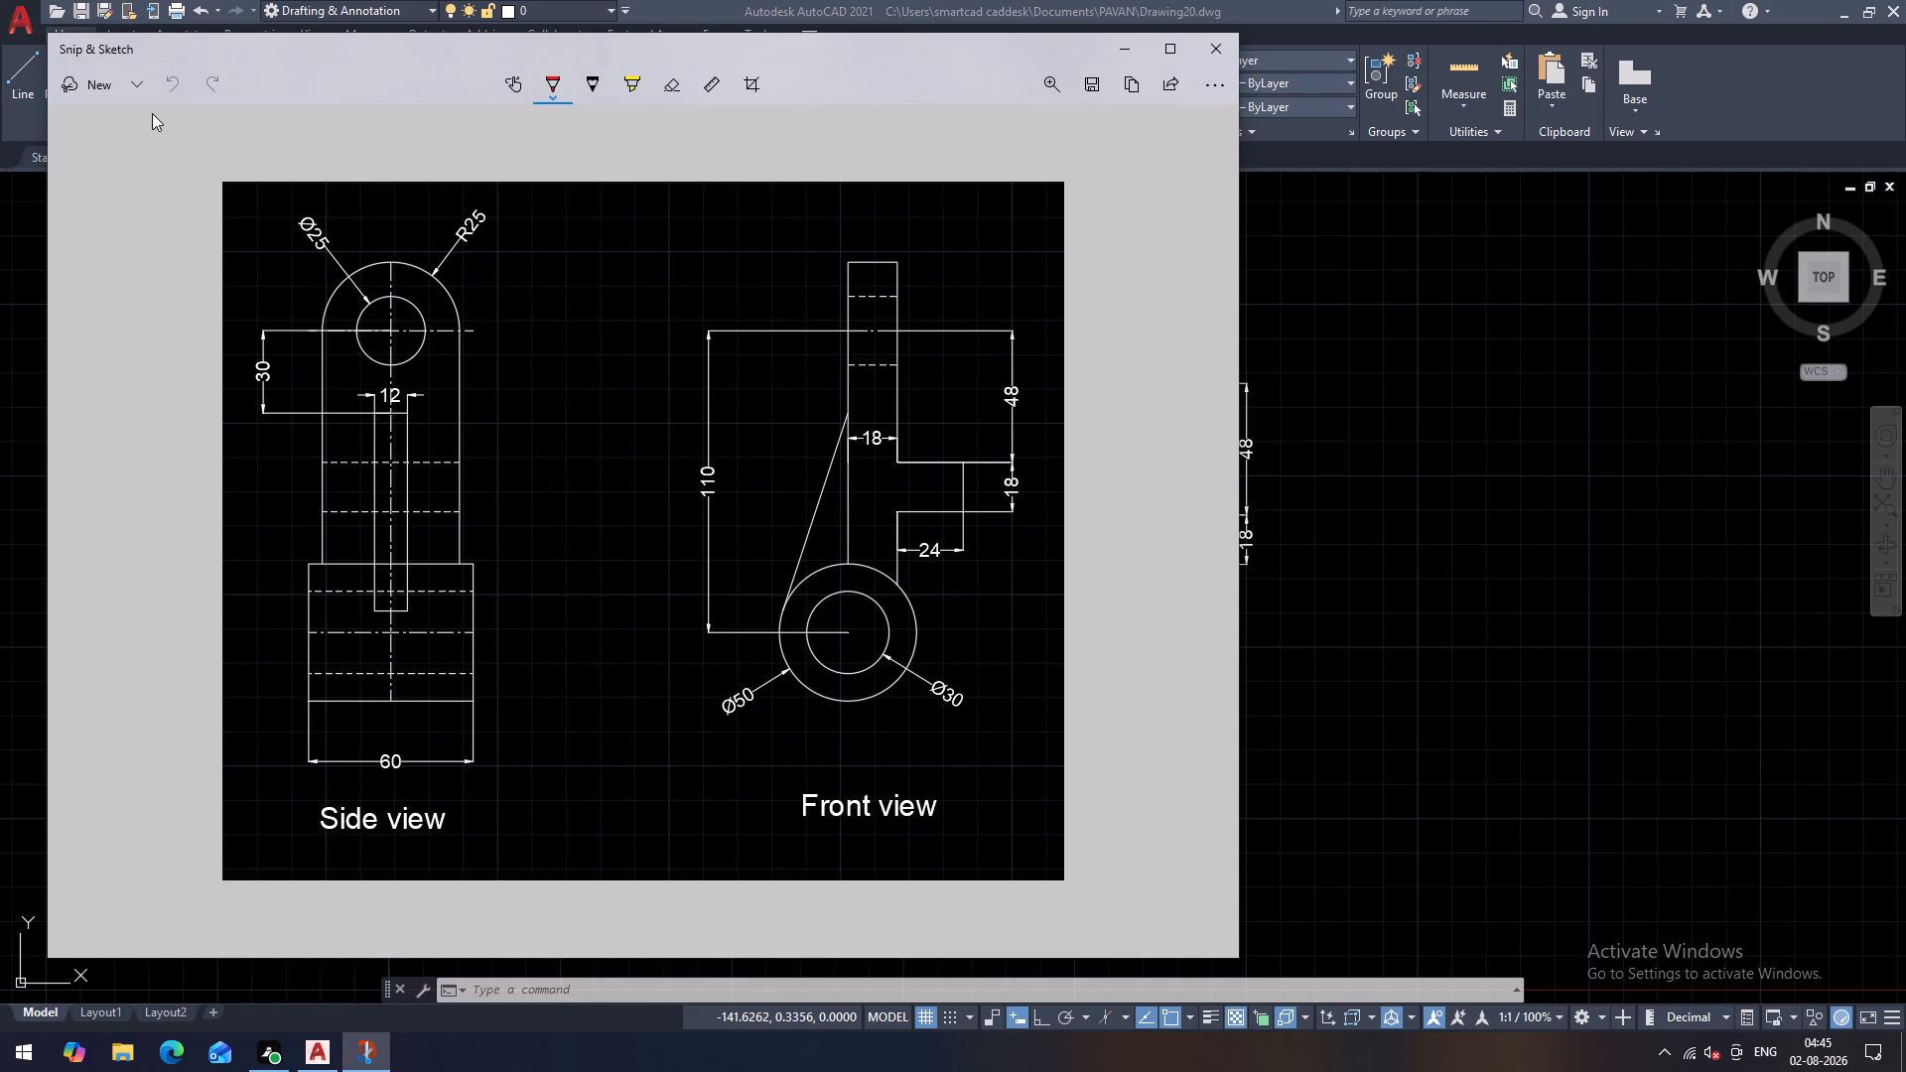
# Save the snip as a PNG named 20th beside the earlier numbered images, and close Snip & Sketch.
pyautogui.click(1084, 82)
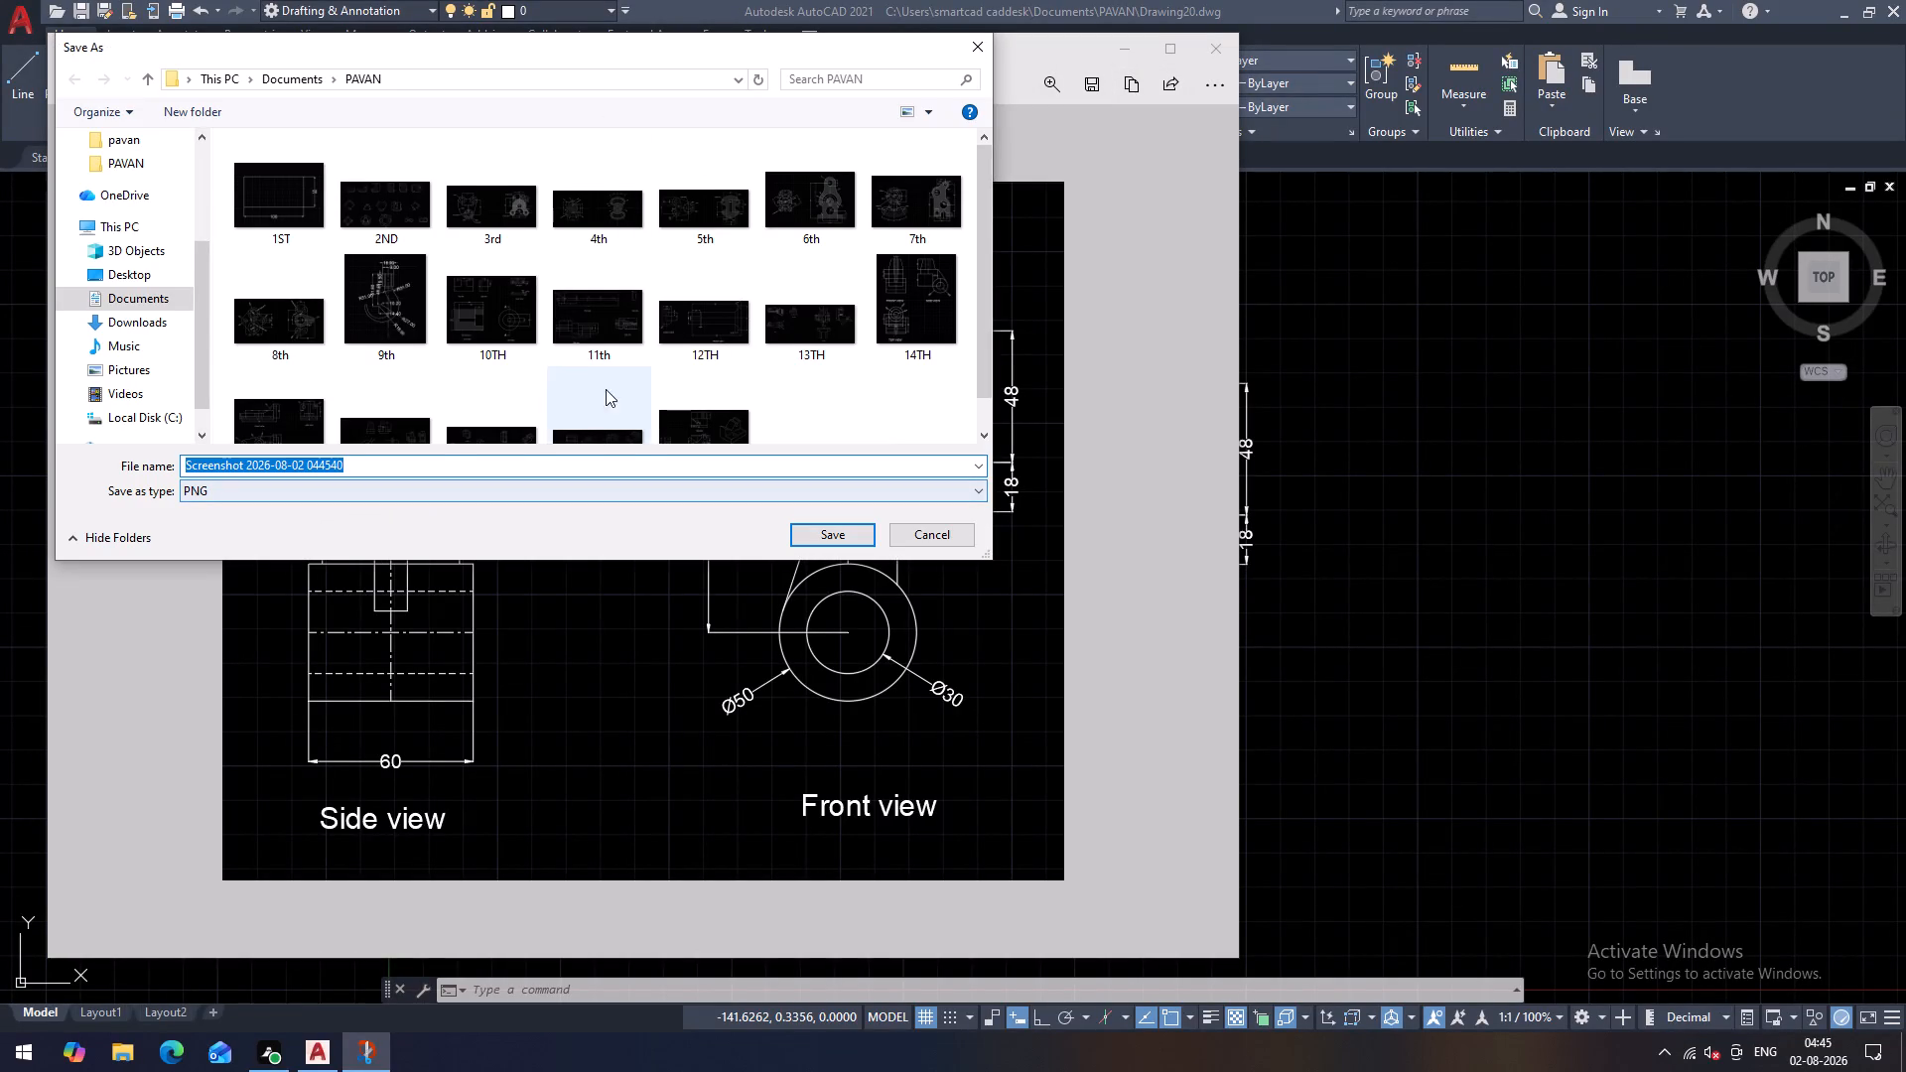
pyautogui.scroll(-1, 607, 386)
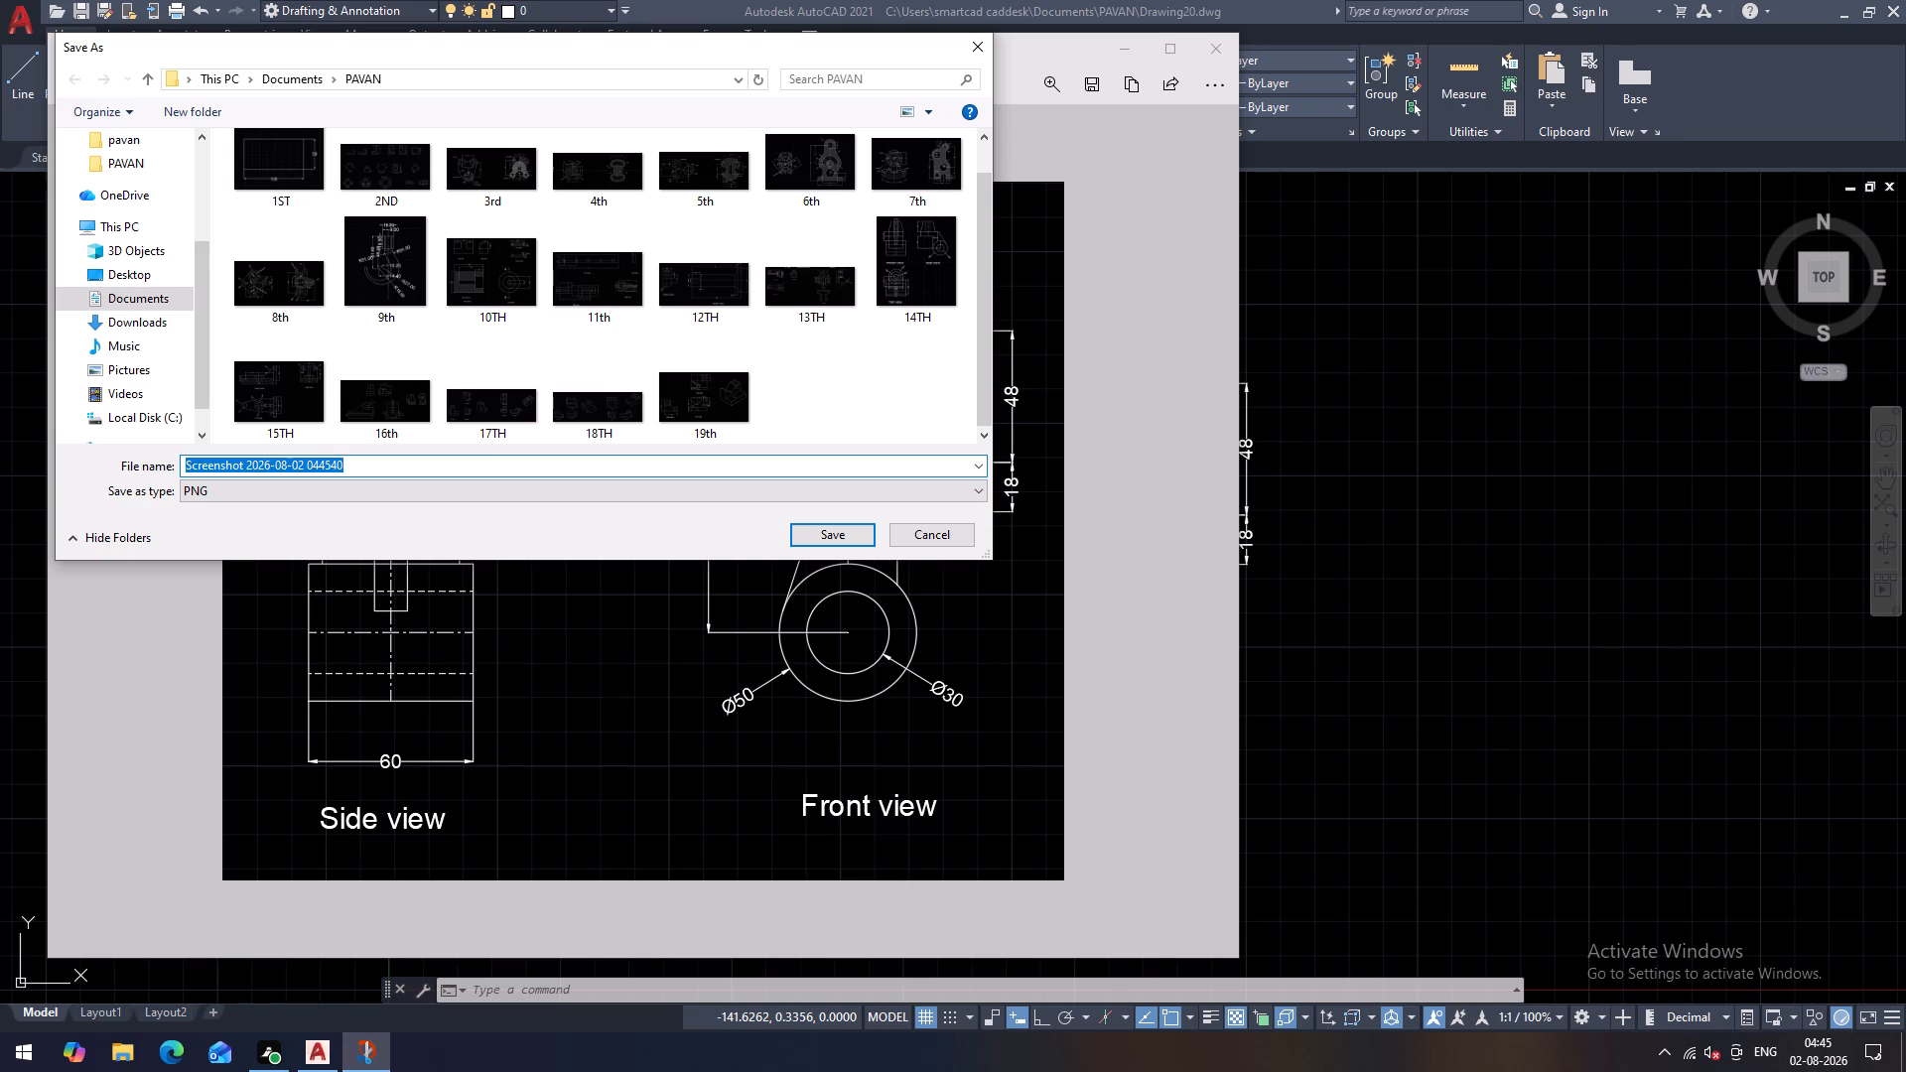
pyautogui.press('2')
pyautogui.press('0')
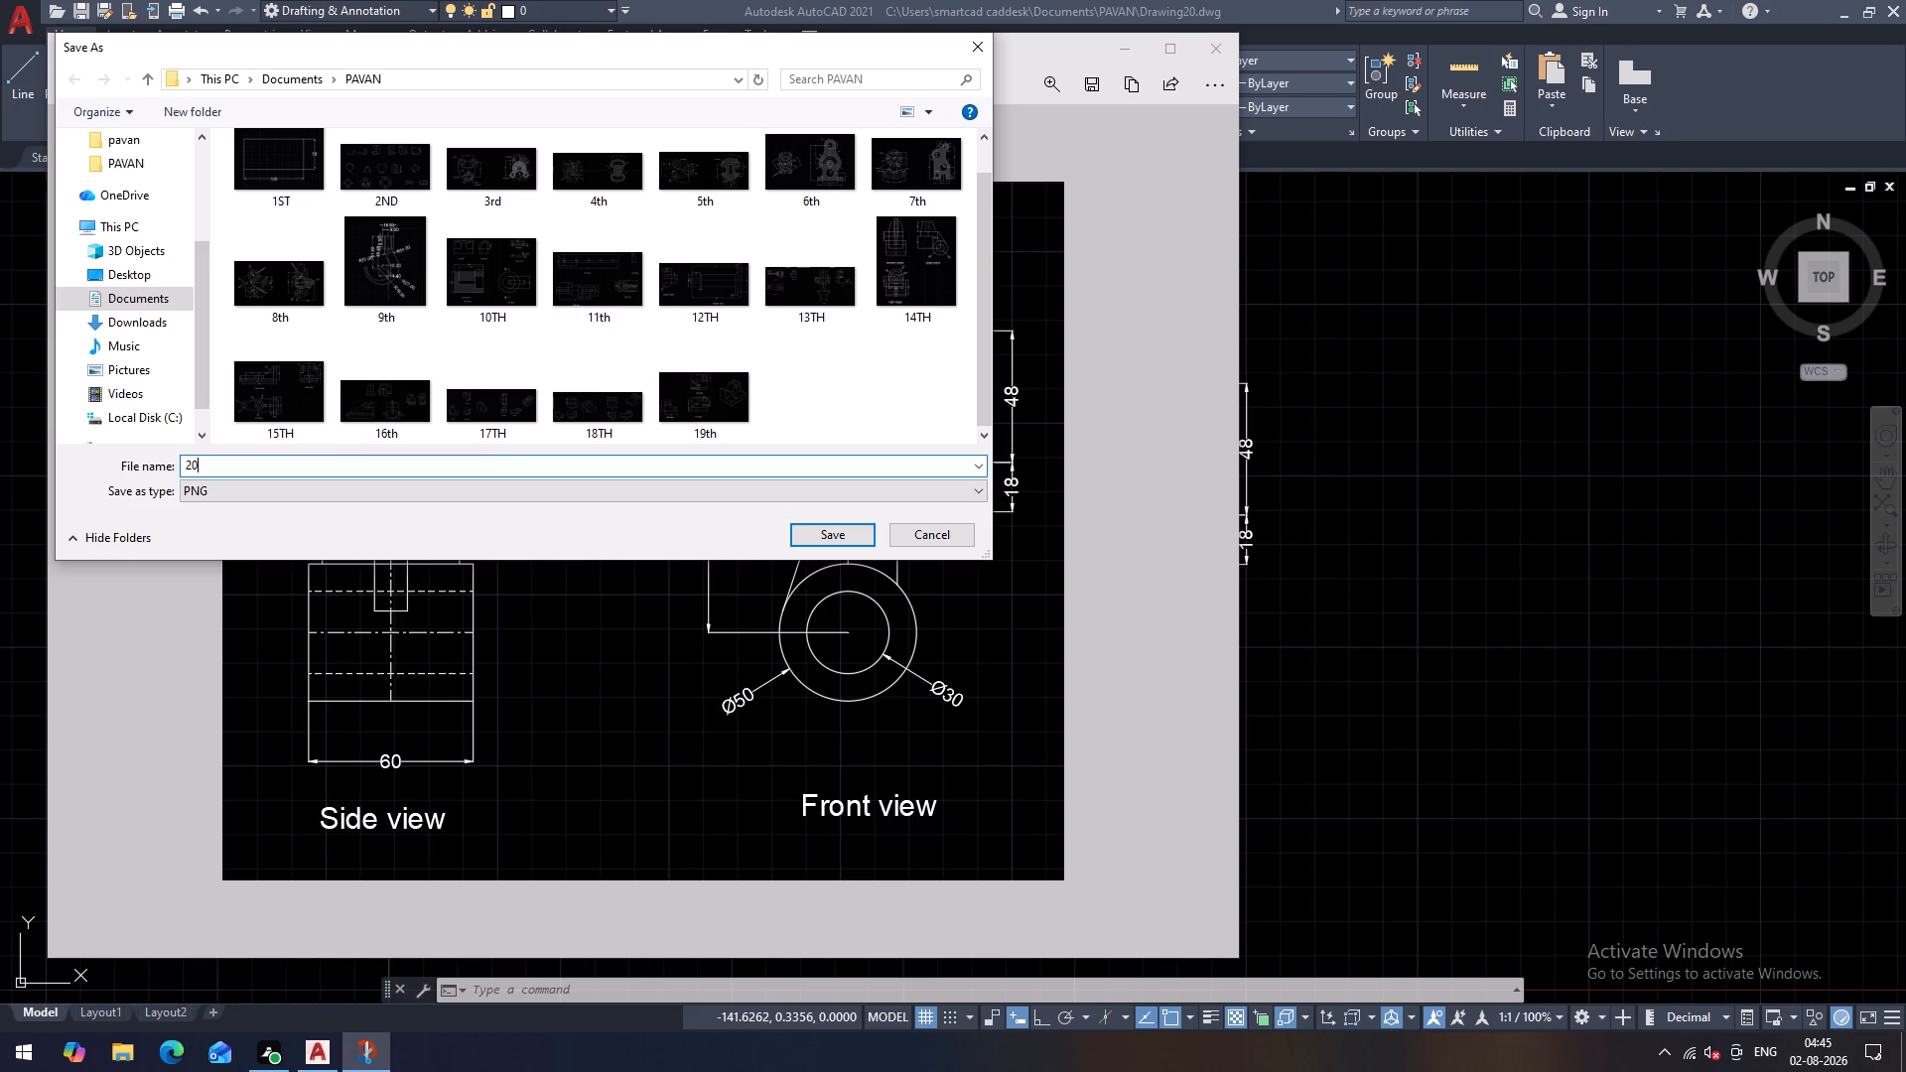
pyautogui.press('t')
pyautogui.press('h')
pyautogui.click(822, 526)
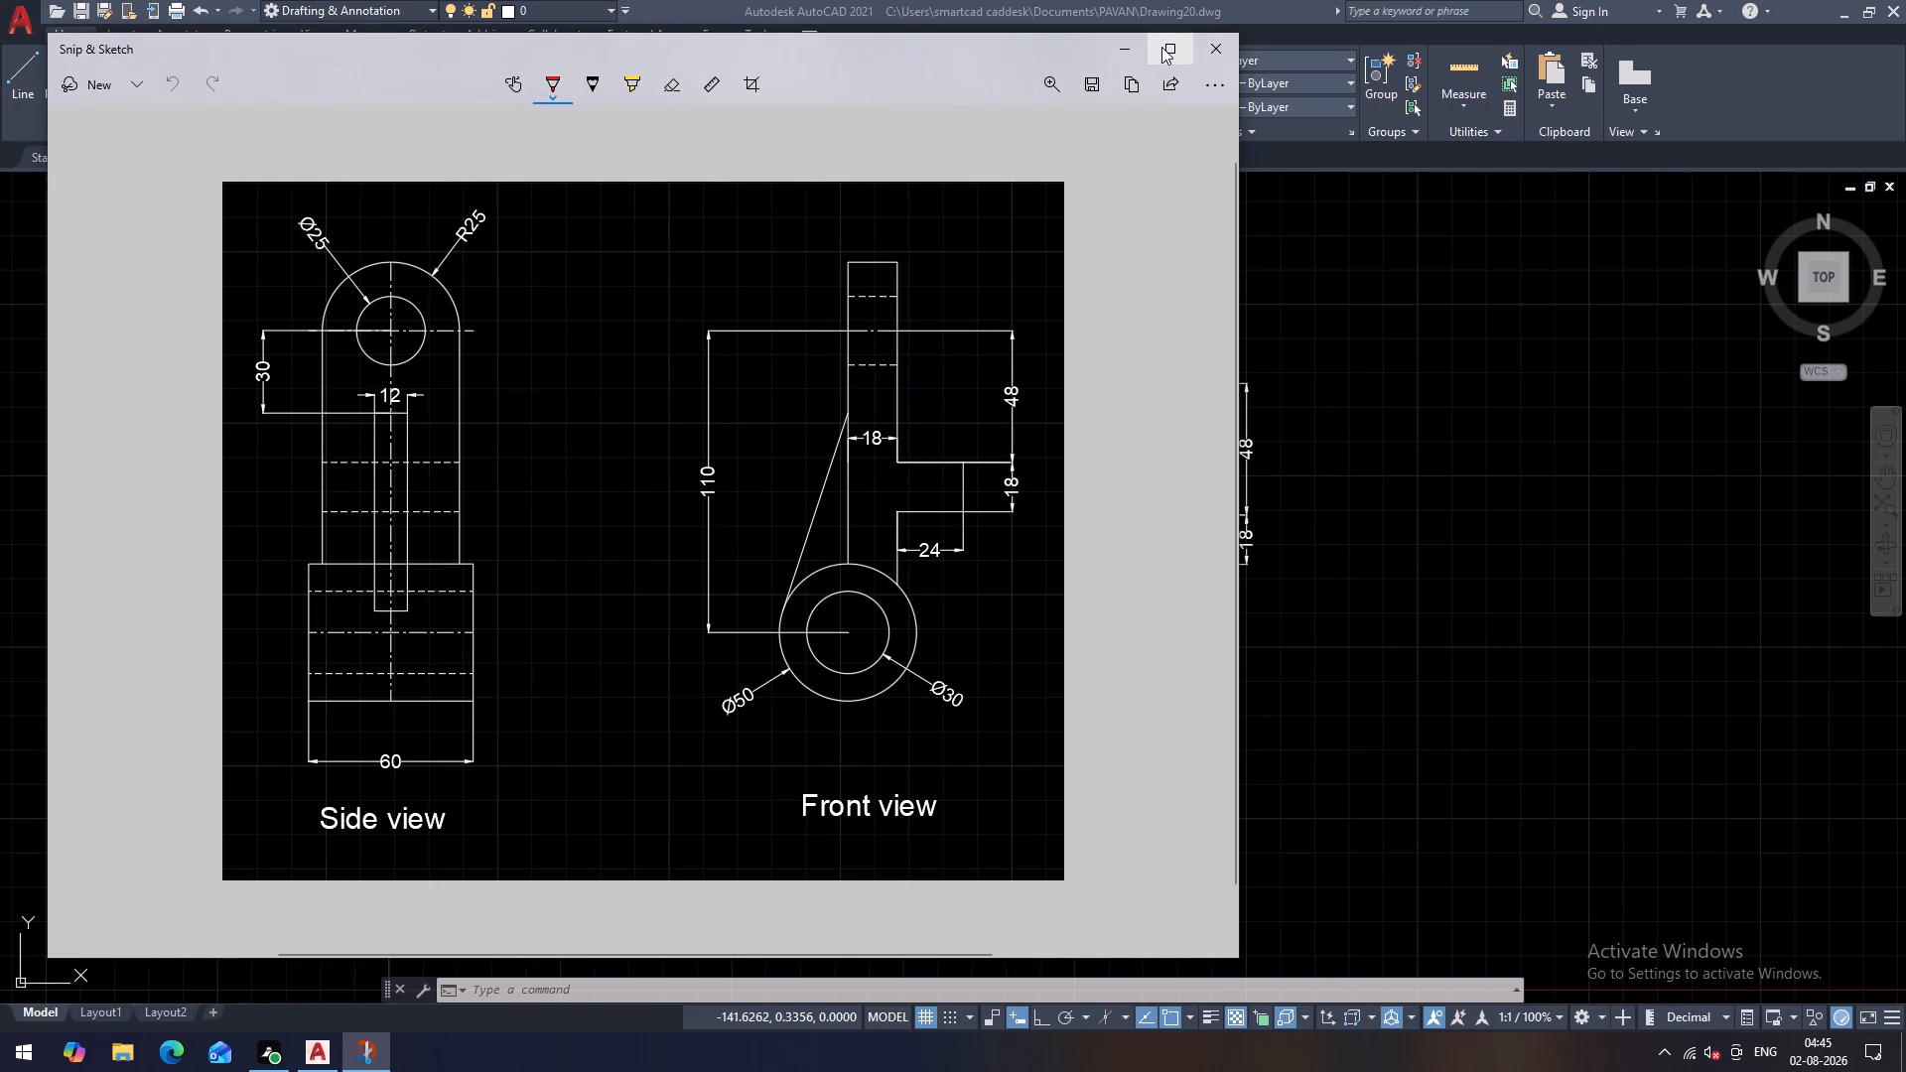
pyautogui.click(1216, 39)
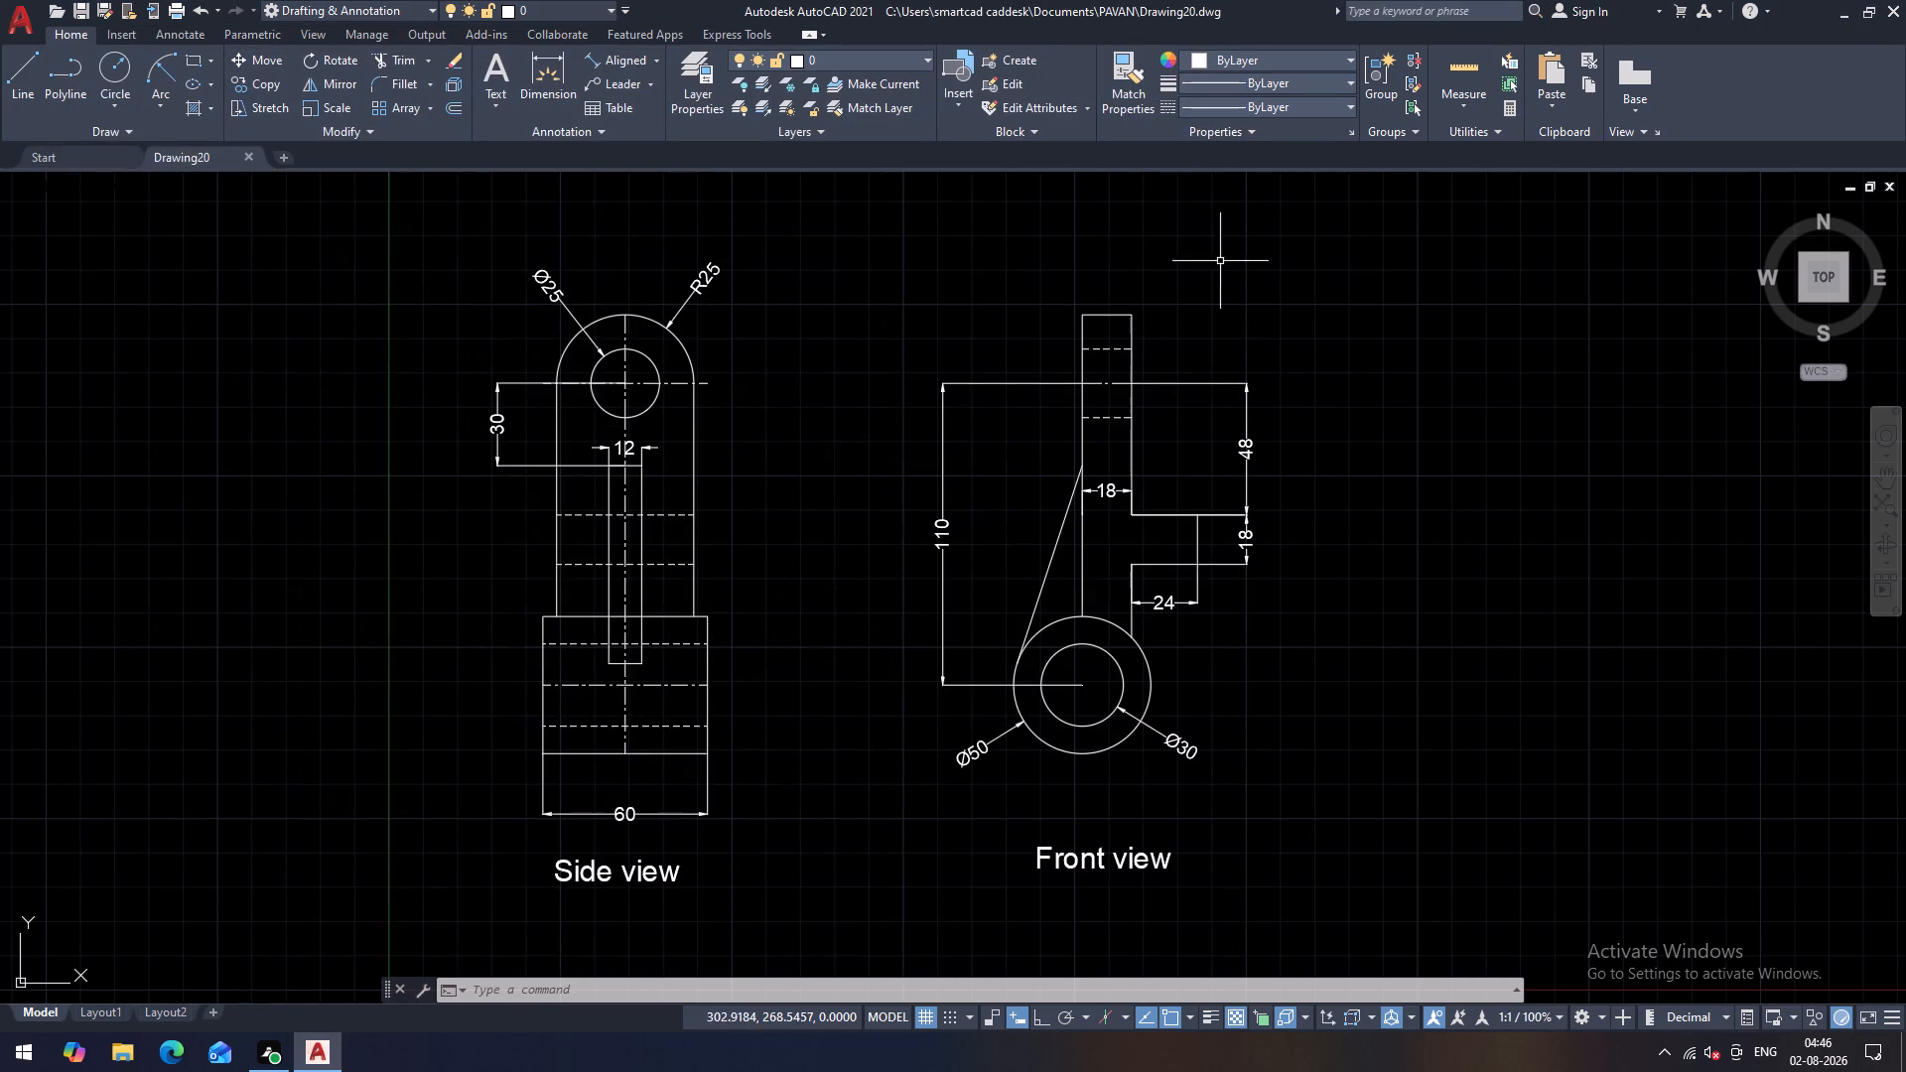
# Save Drawing20 again in AutoCAD.
pyautogui.moveTo(1186, 397); pyautogui.dragTo(1159, 385, button='middle')
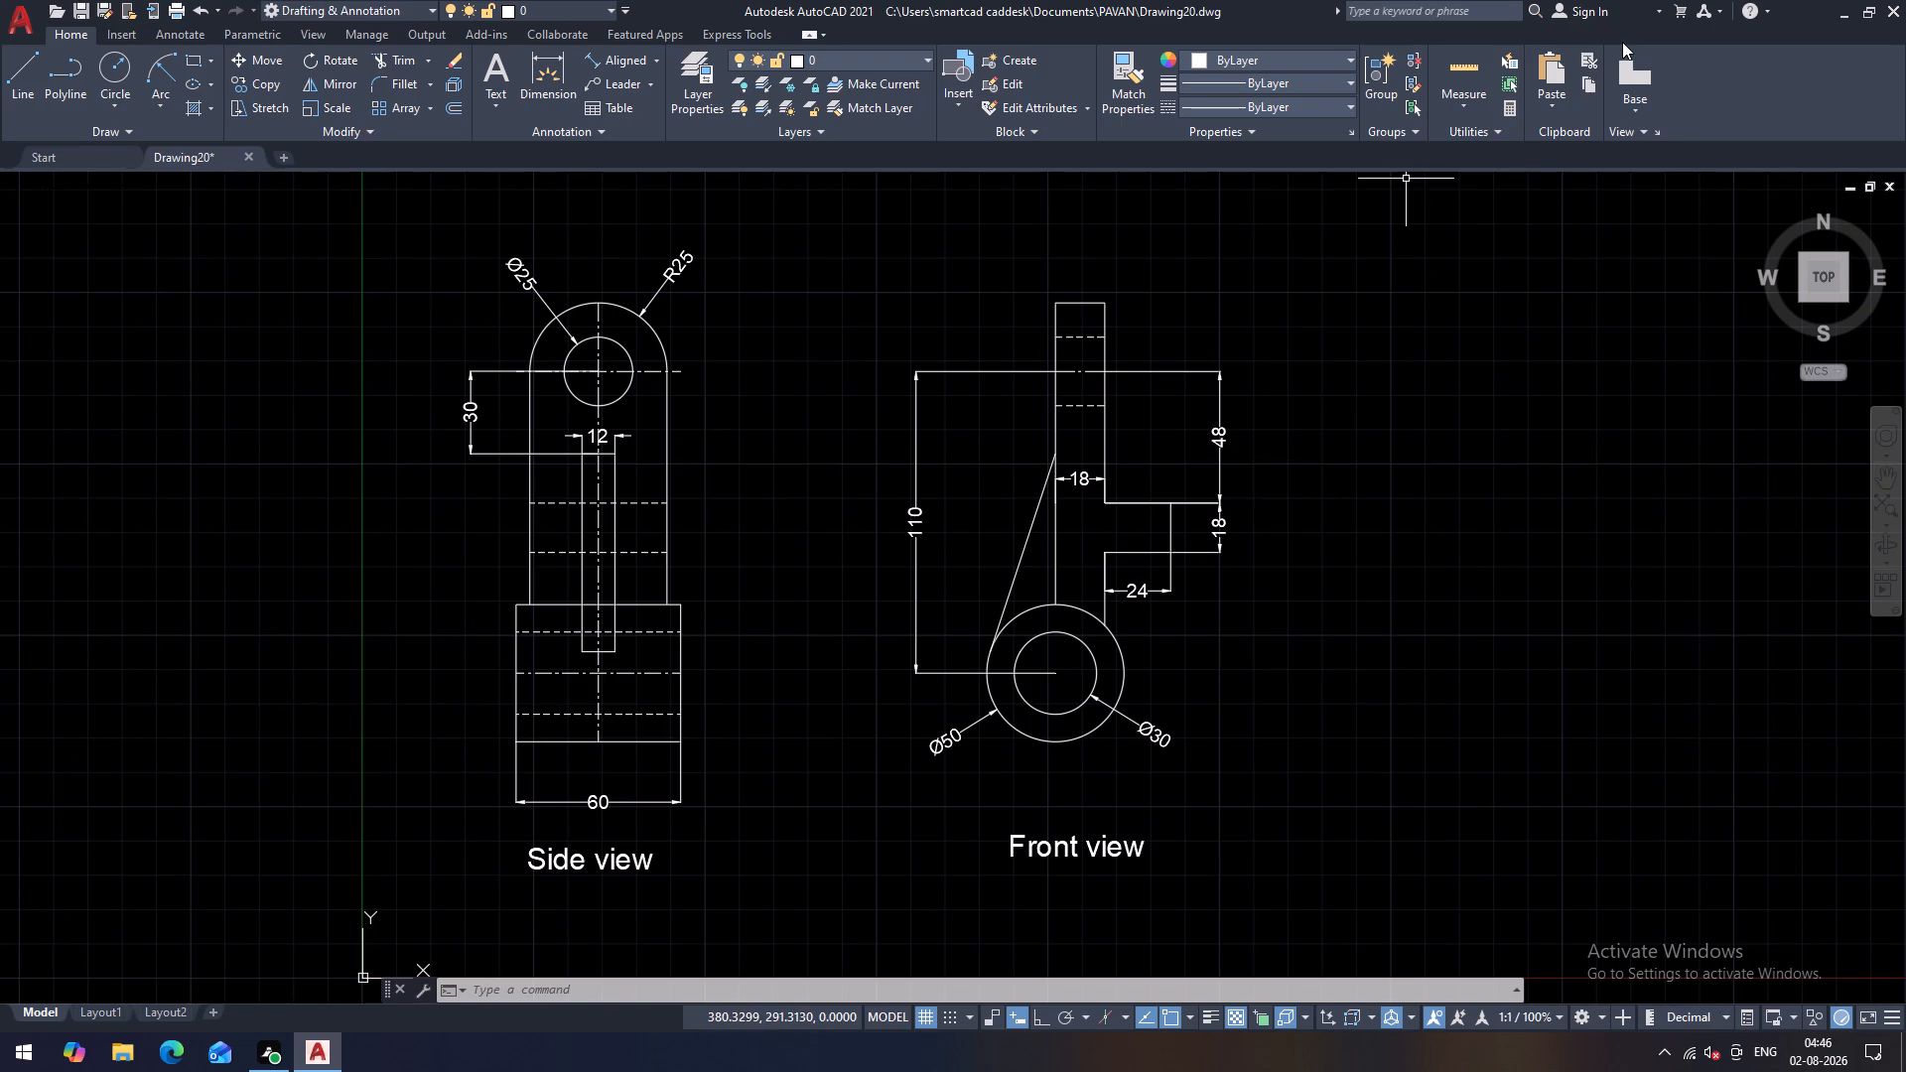
pyautogui.click(86, 9)
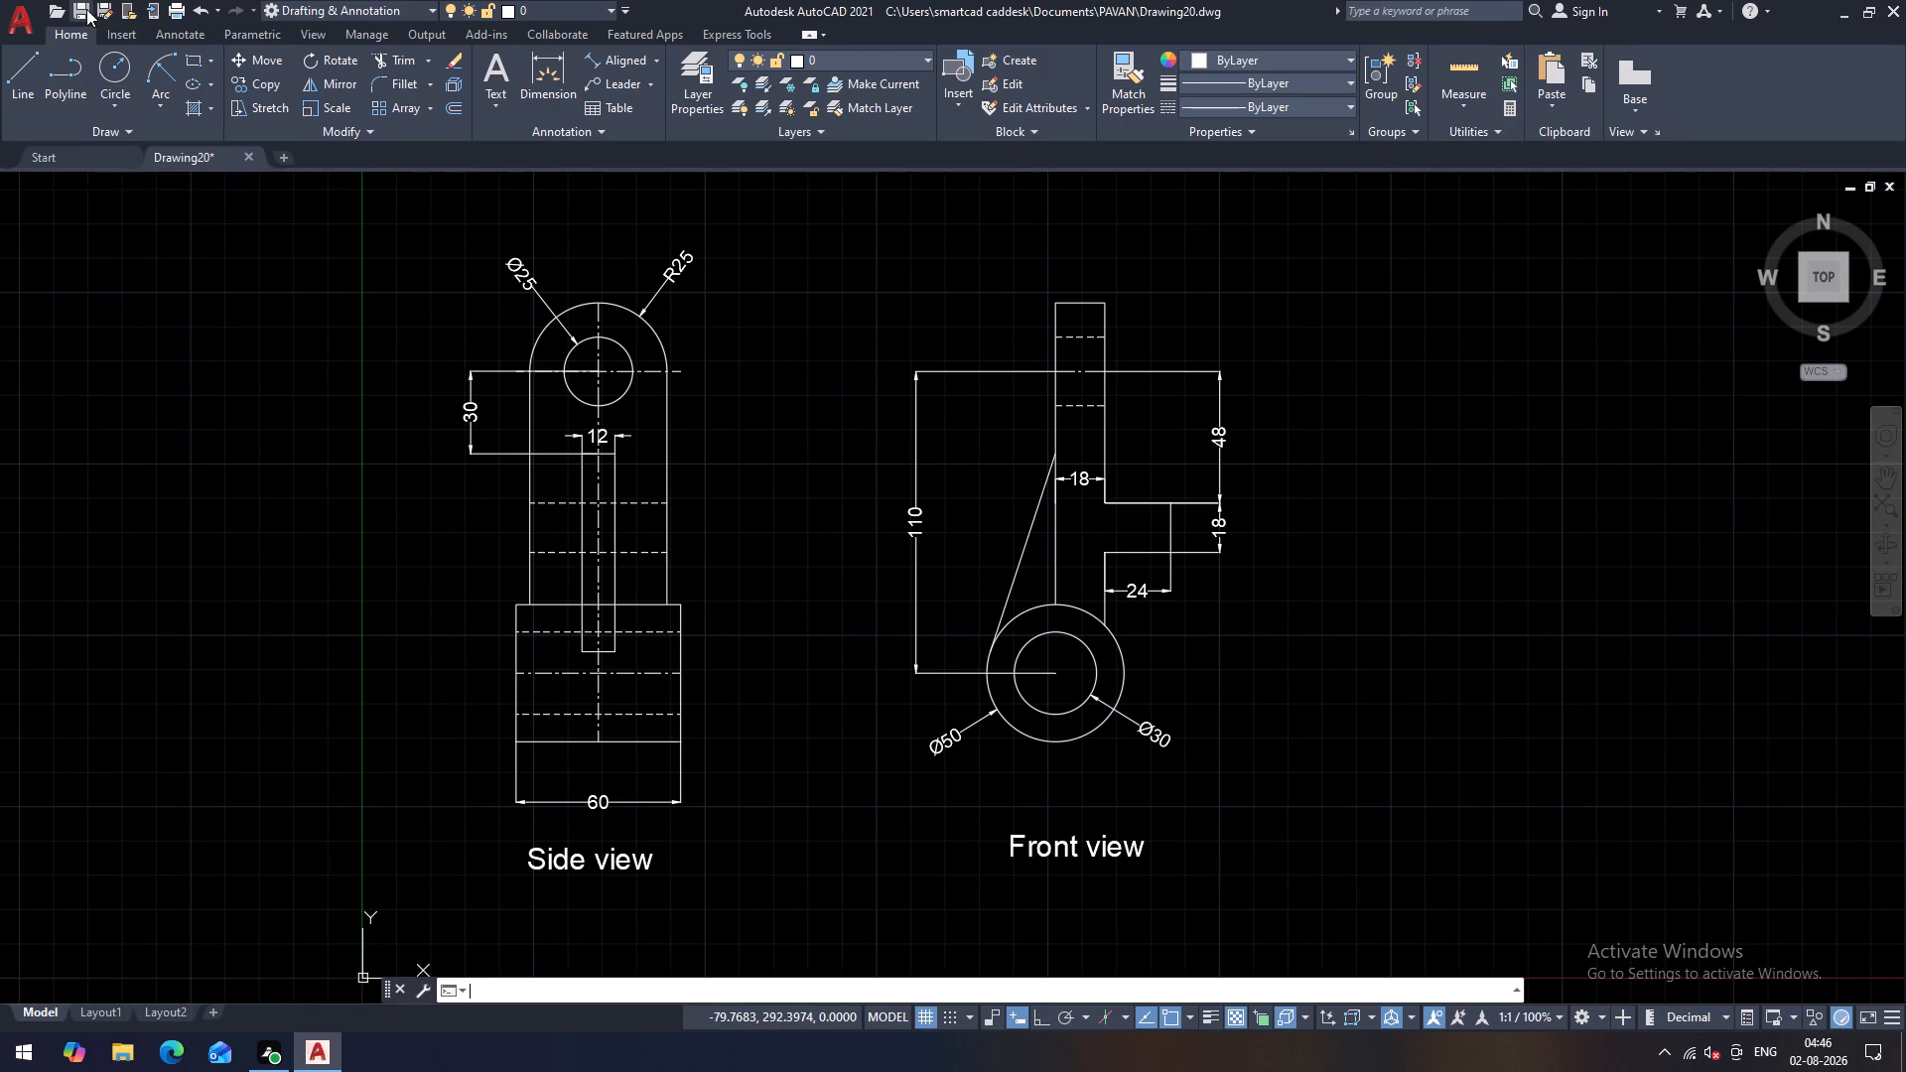